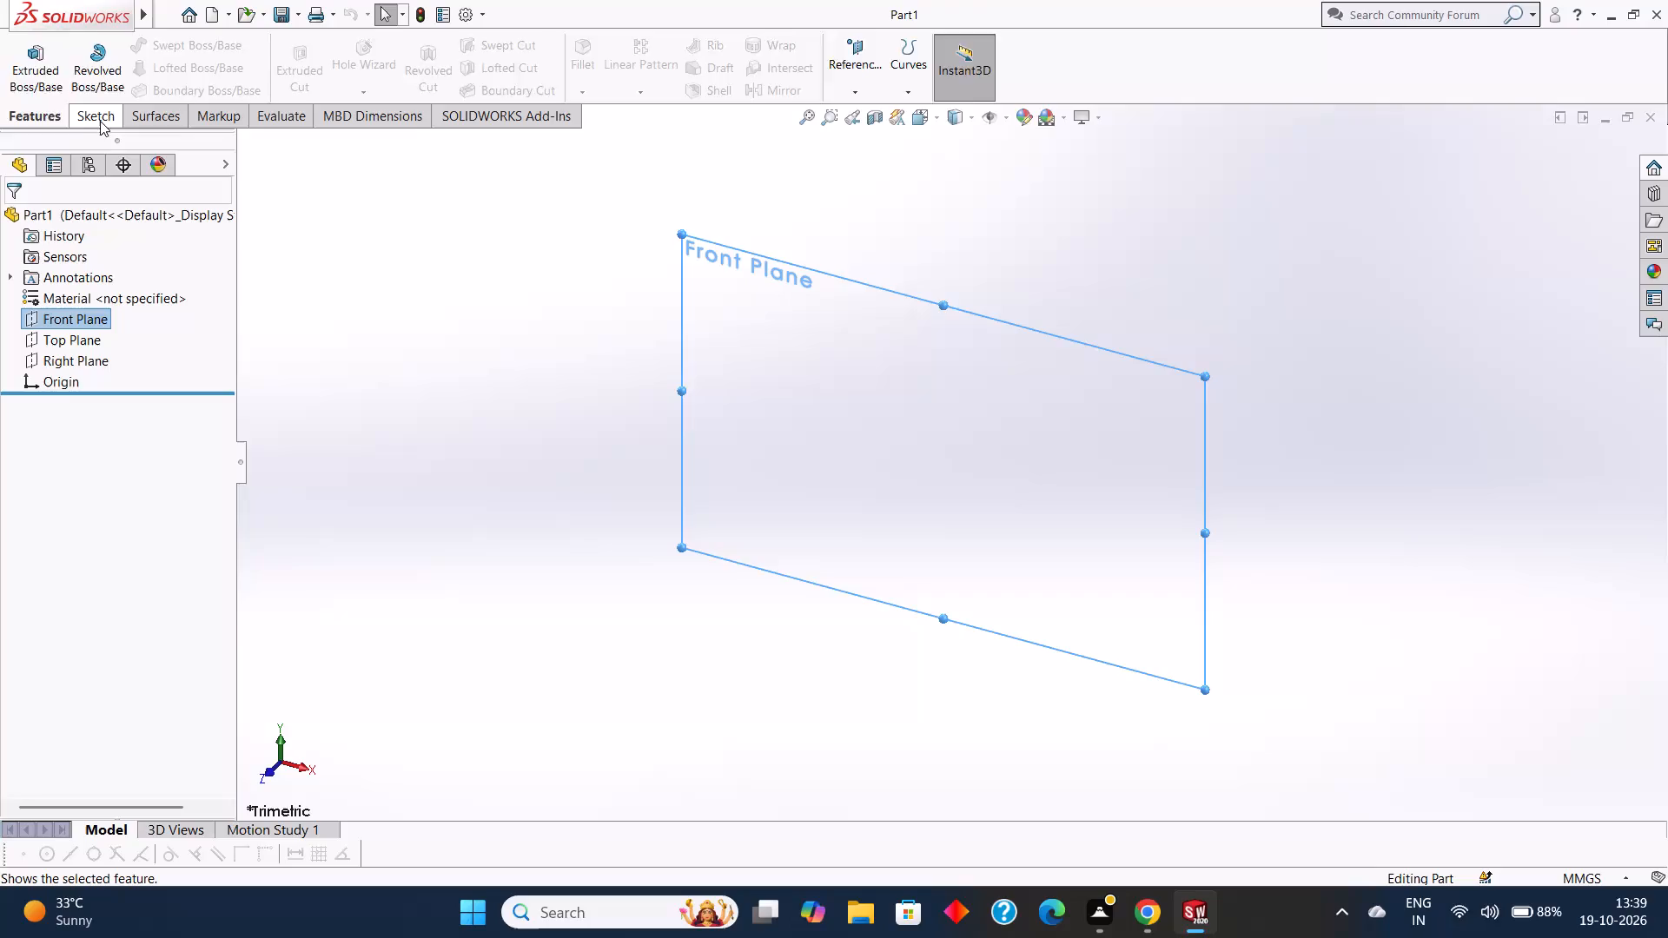
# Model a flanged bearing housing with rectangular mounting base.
# Sketch a closed rectangle of lines on the Front Plane, starting at the origin, 170 mm wide and 140 mm high.
pyautogui.click(193, 43)
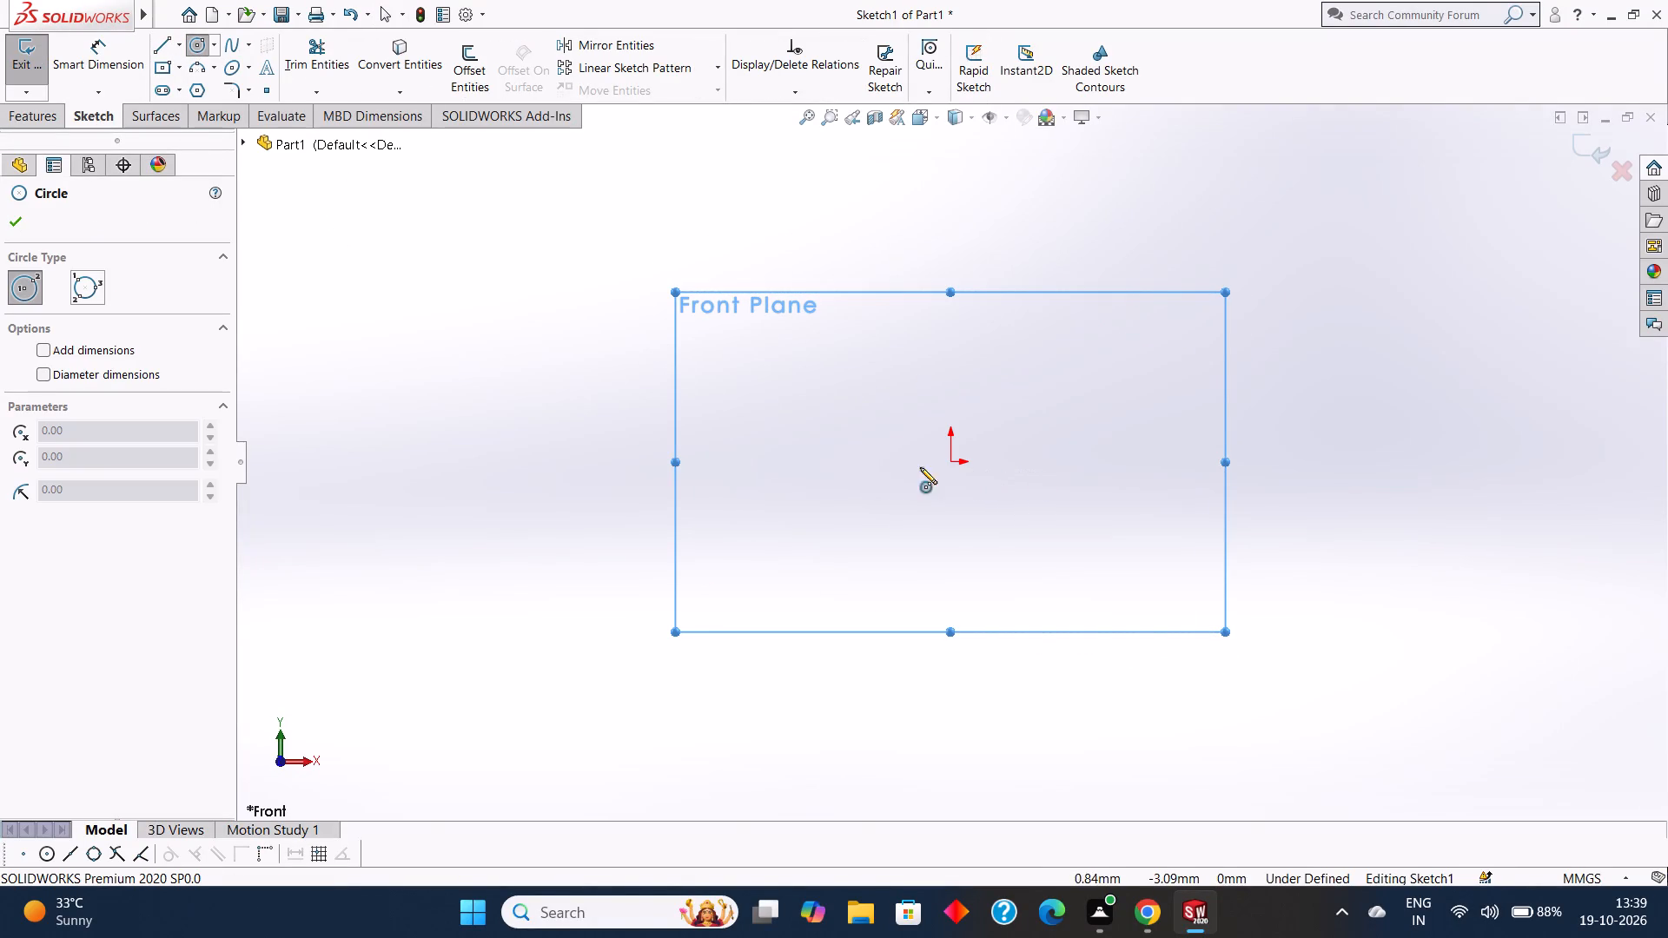
pyautogui.click(161, 48)
pyautogui.click(948, 460)
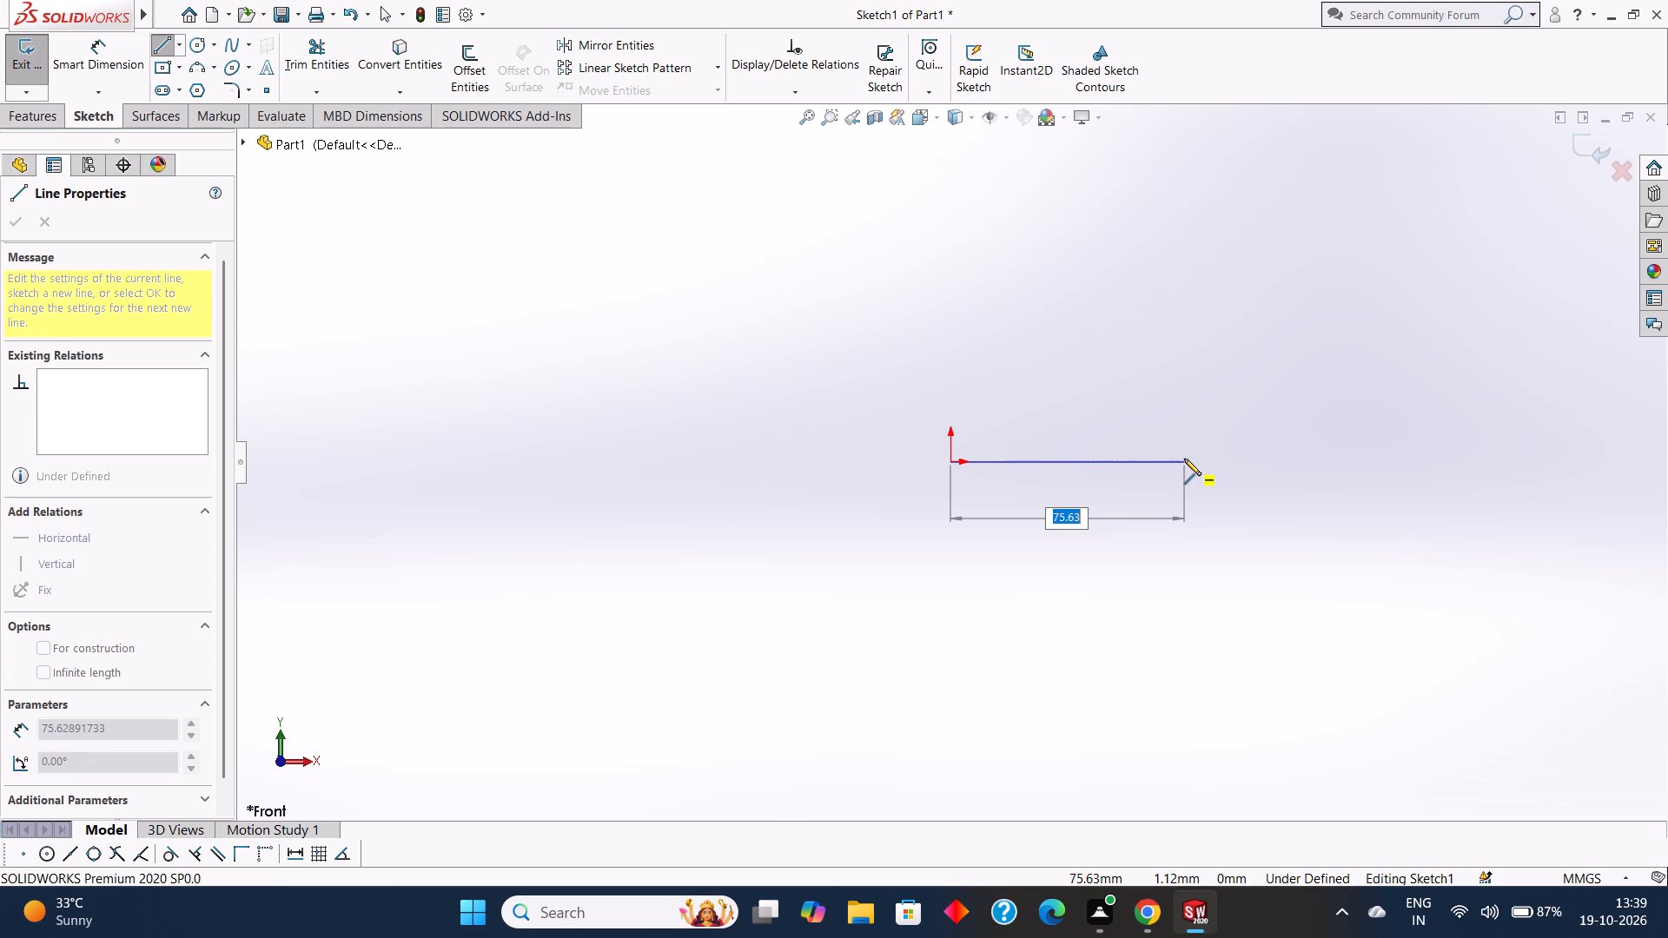
pyautogui.write('170')
pyautogui.press('Return')
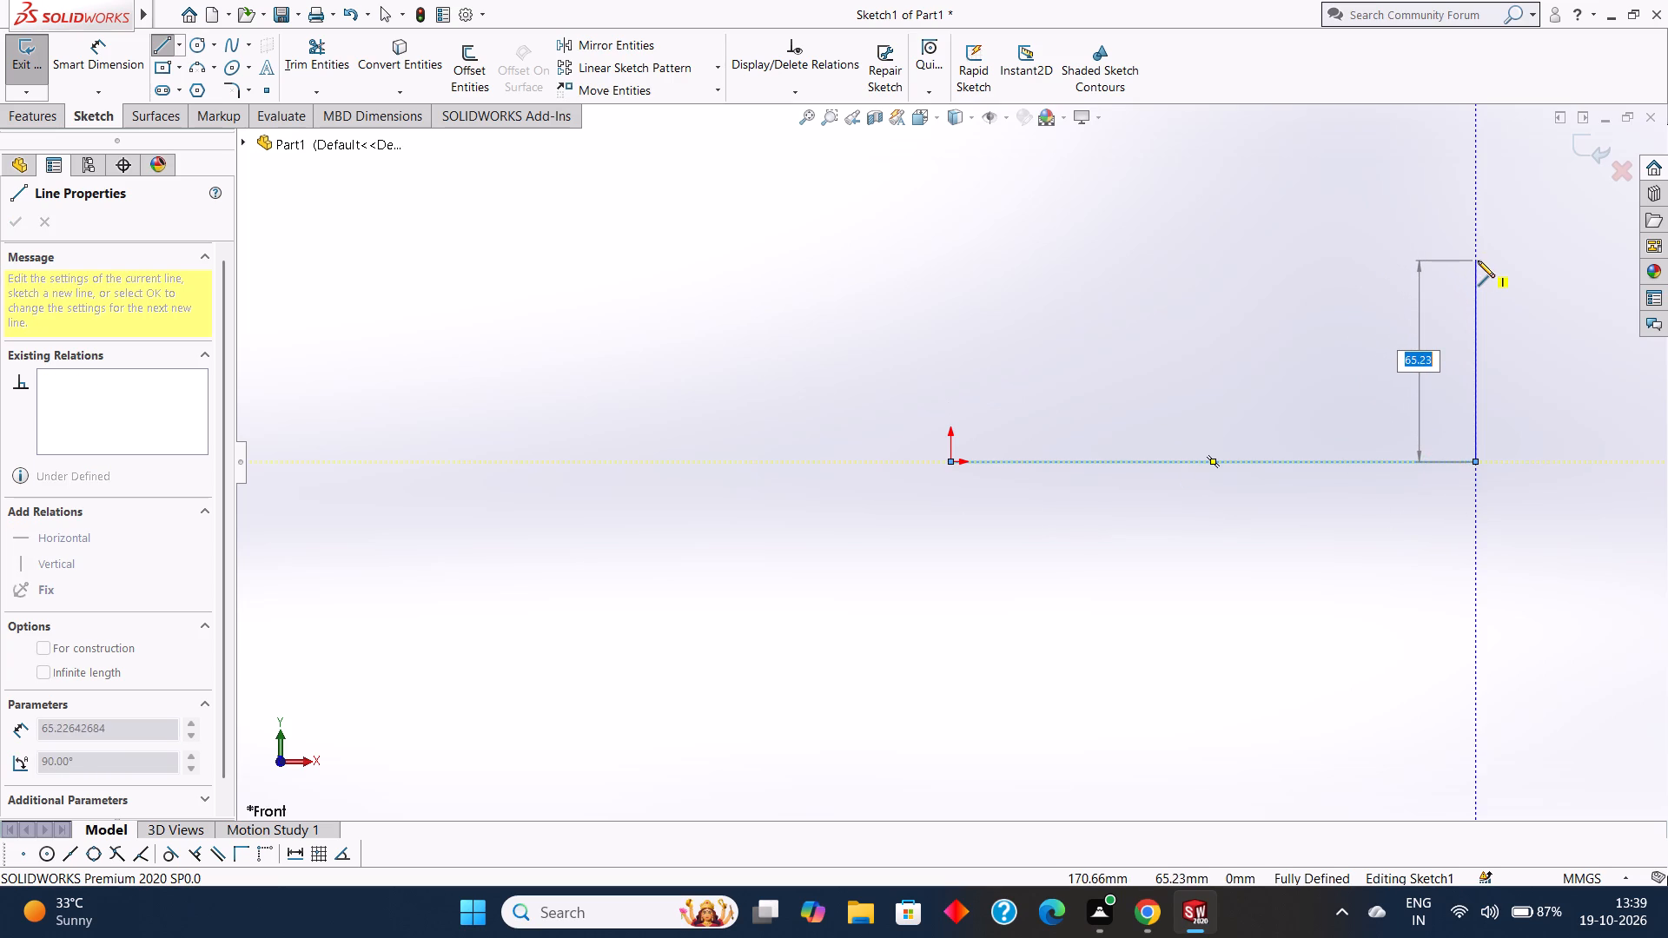
pyautogui.press('1')
pyautogui.press('4')
pyautogui.press('0')
pyautogui.press('Return')
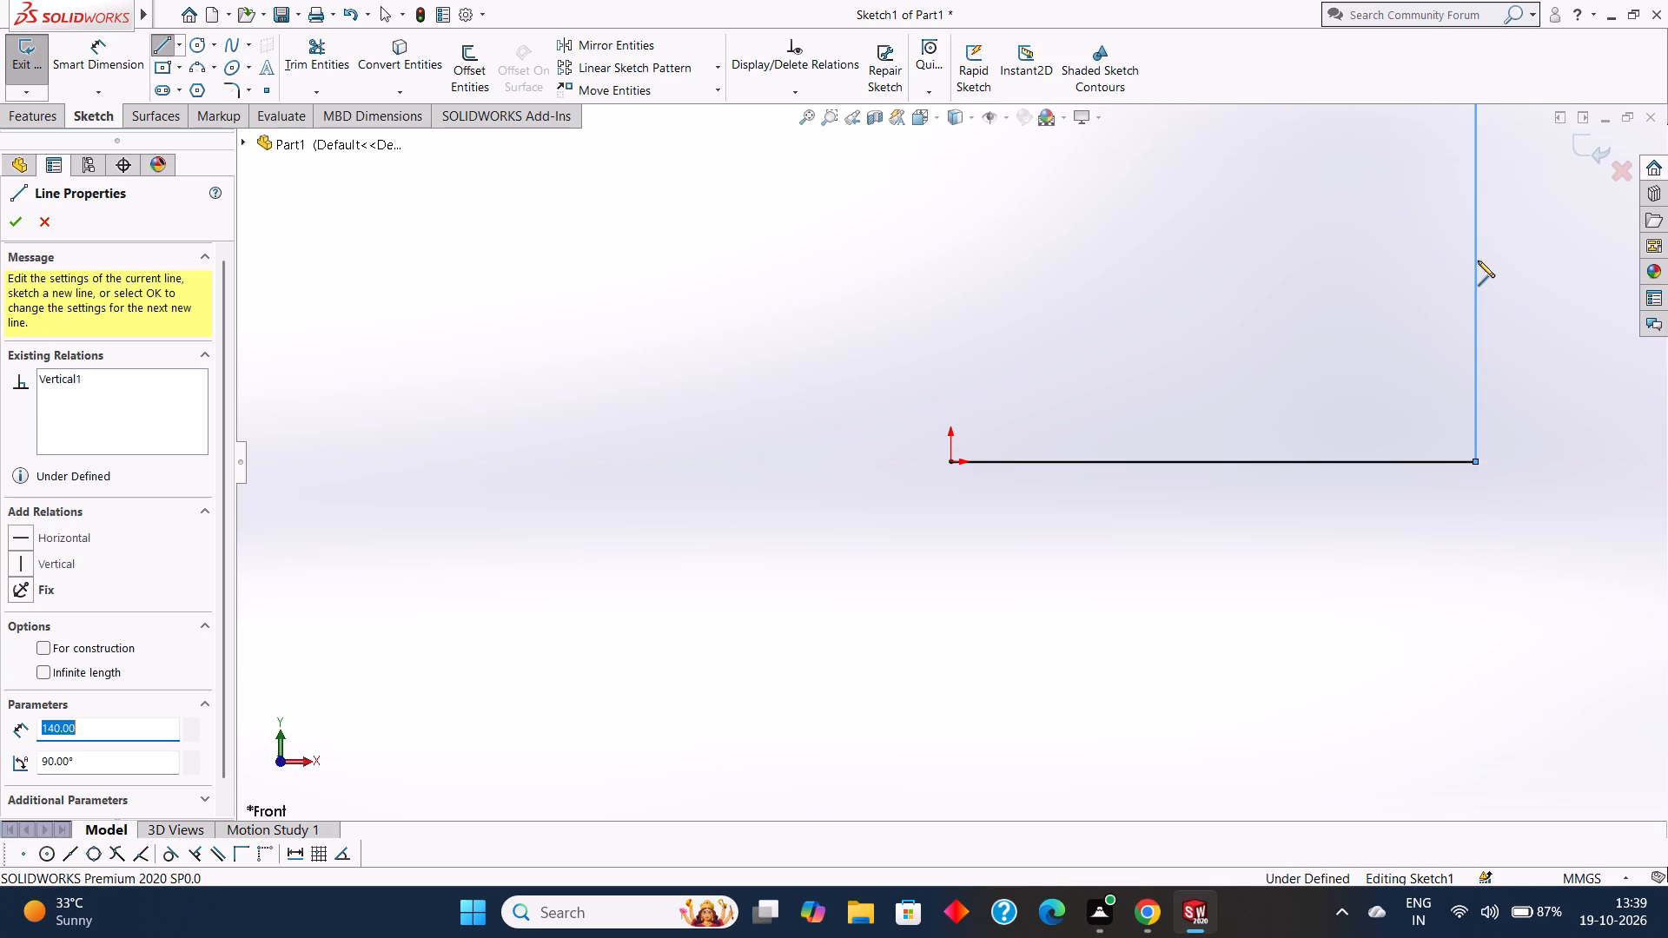
pyautogui.scroll(4, 1478, 261)
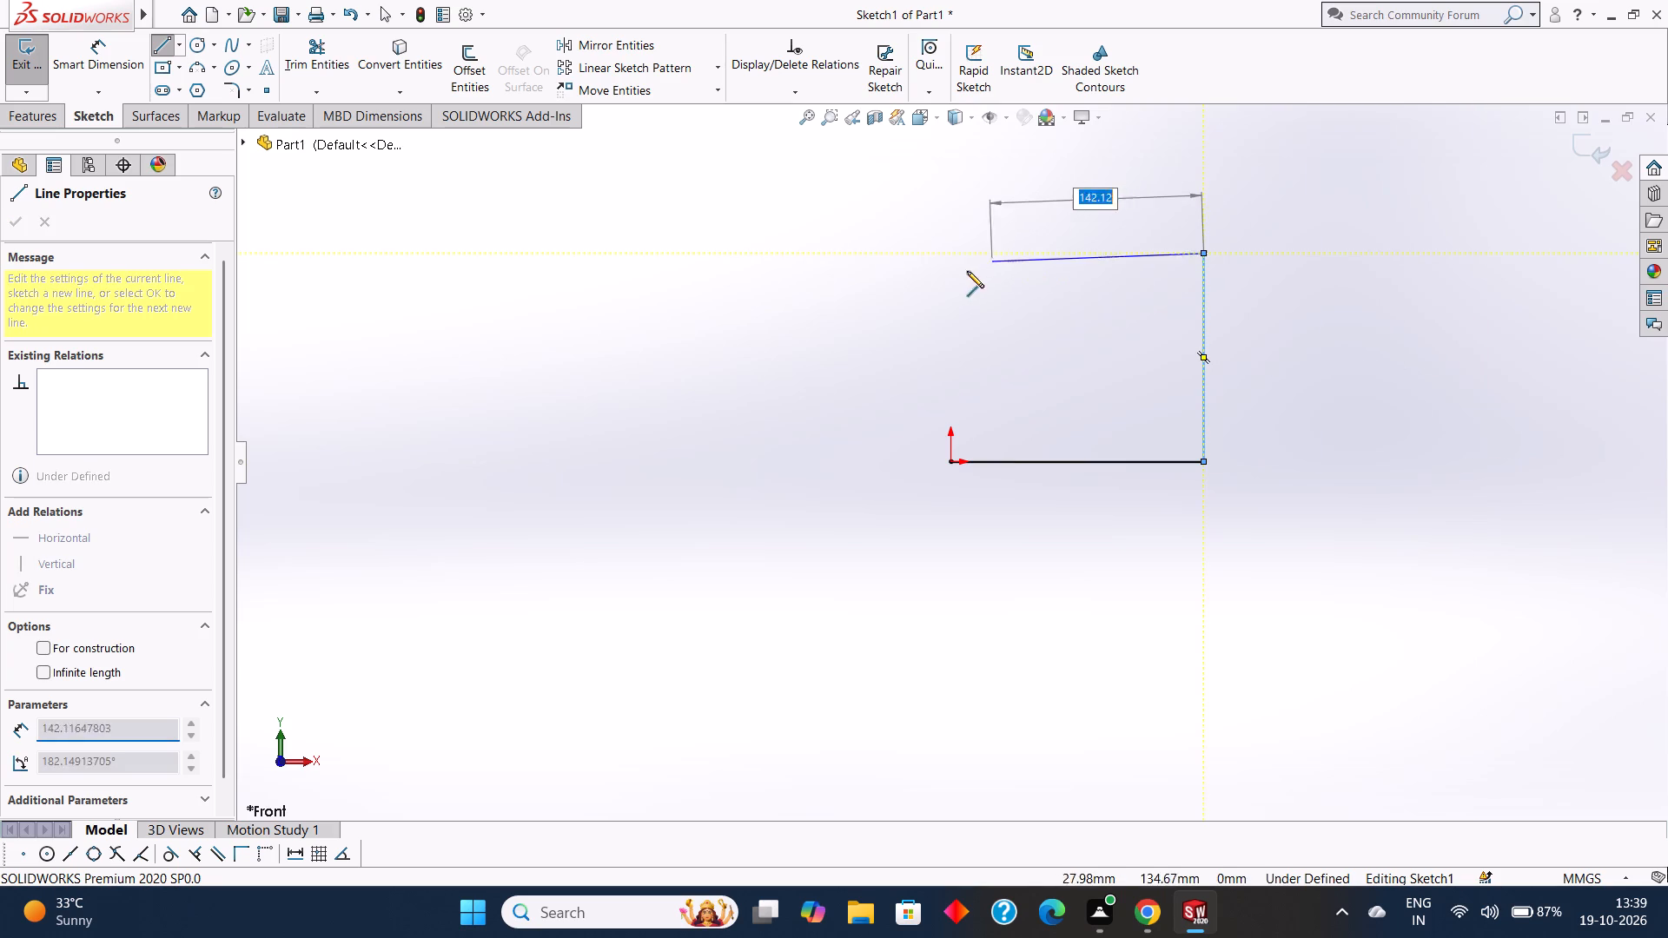
pyautogui.click(949, 254)
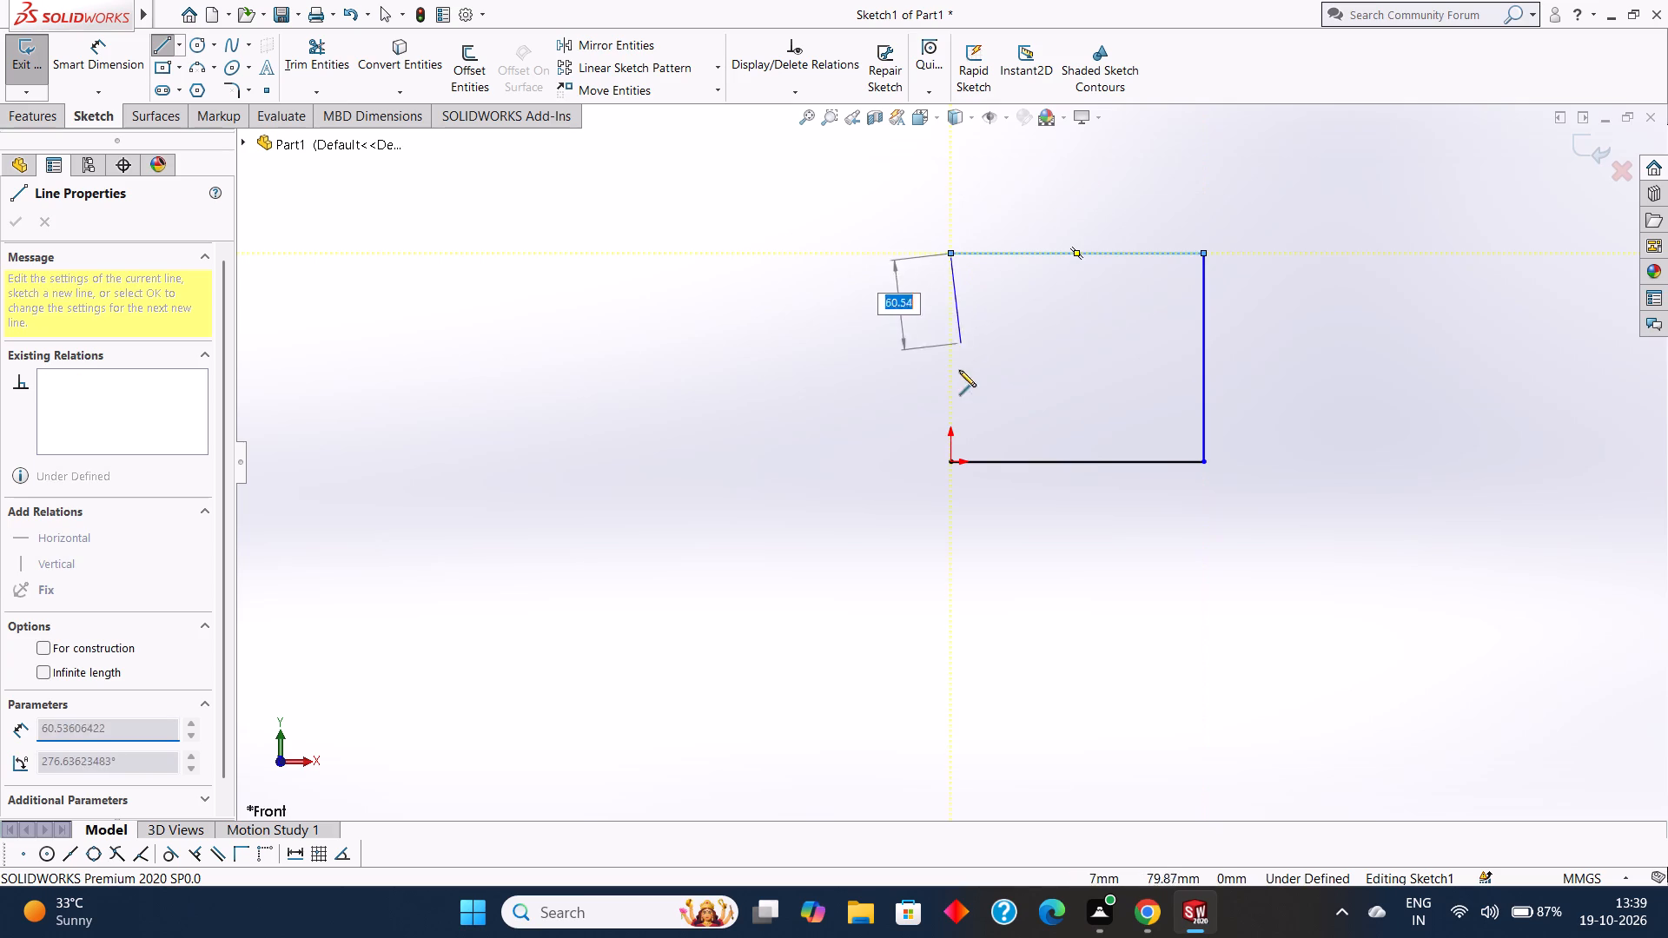
pyautogui.click(950, 461)
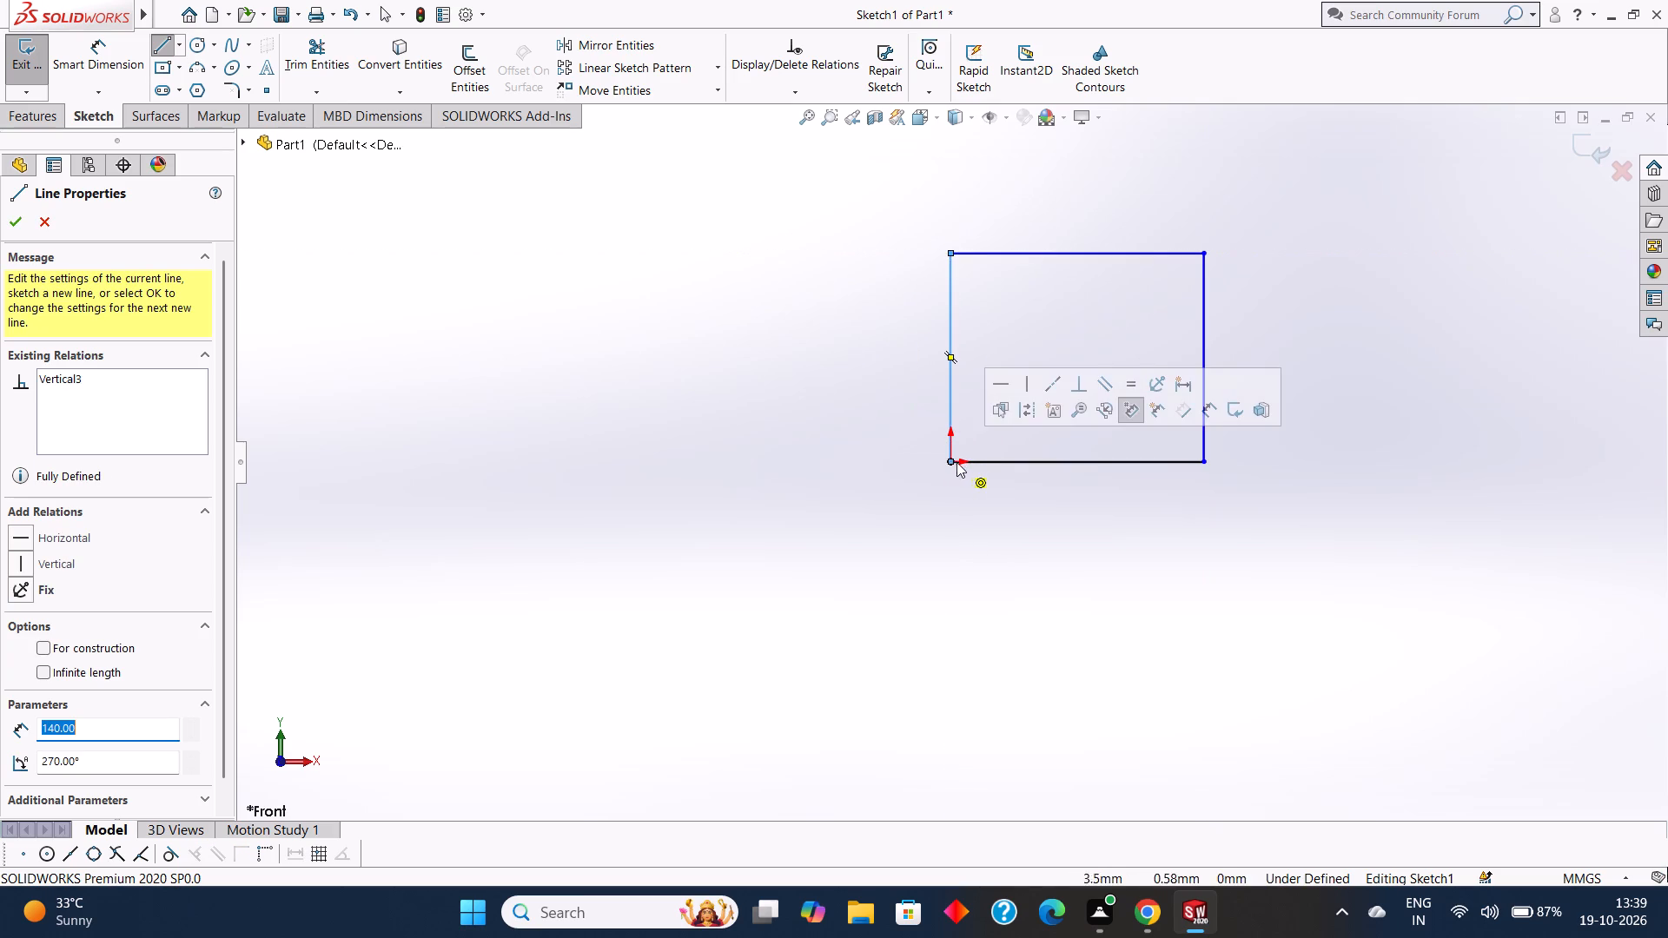
pyautogui.press('Escape')
pyautogui.press('Escape')
pyautogui.press('Escape')
# Dimension the rectangle's bottom edge and its right vertical edge with Smart Dimension.
pyautogui.click(85, 60)
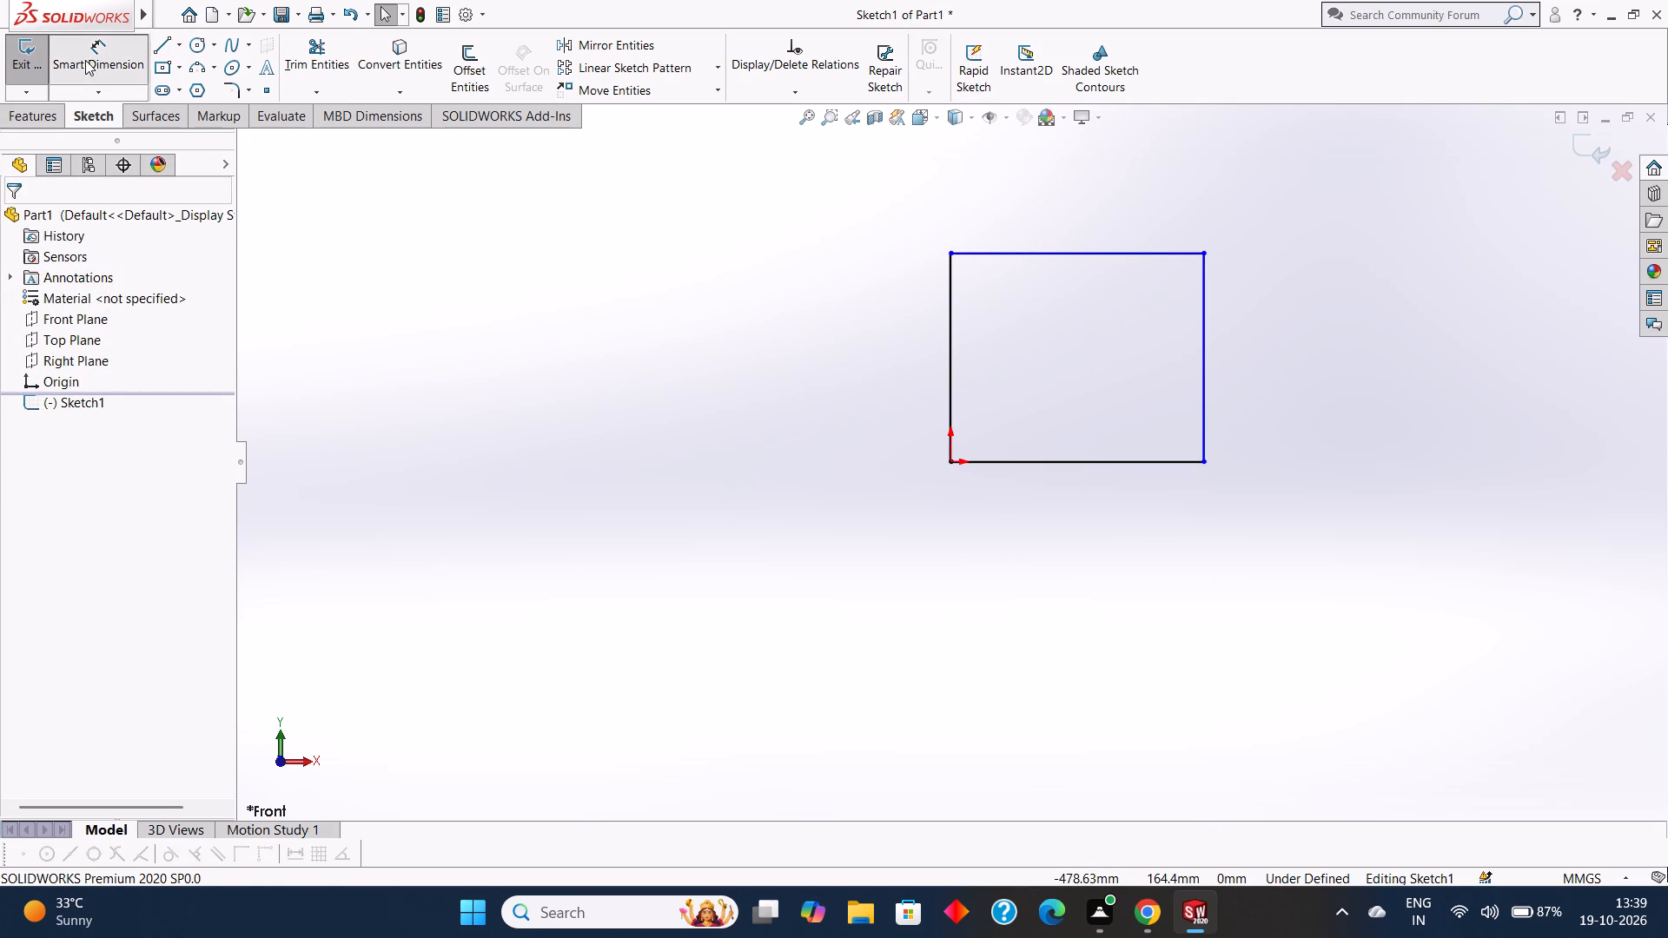
pyautogui.click(1034, 464)
pyautogui.click(1069, 545)
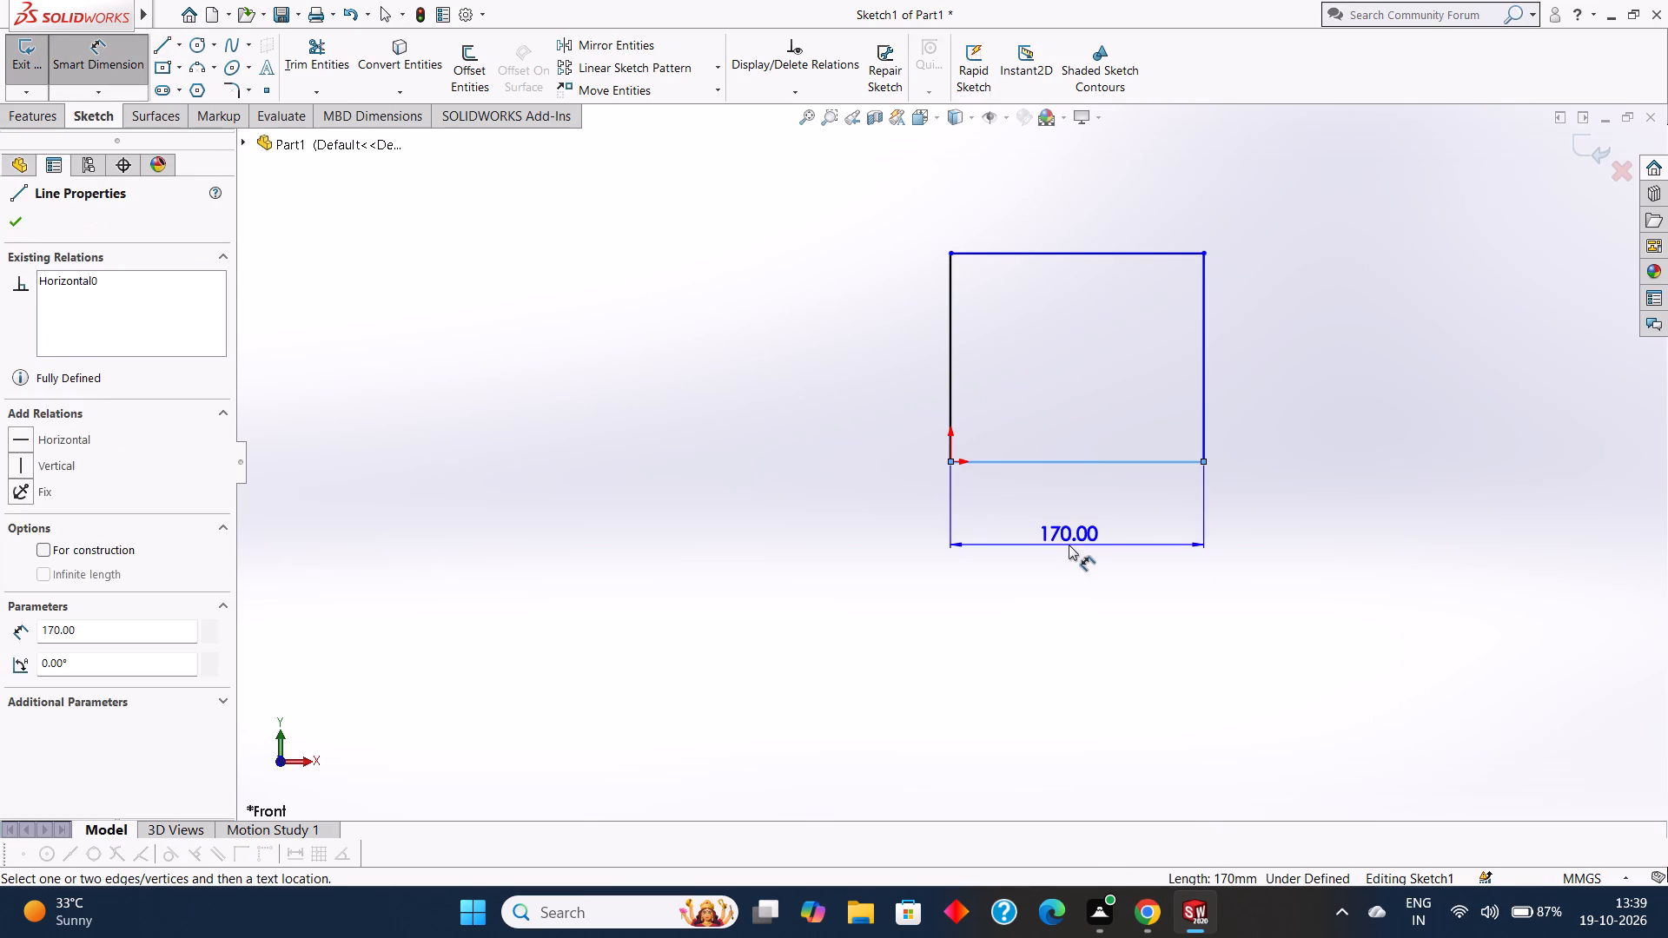
pyautogui.click(995, 507)
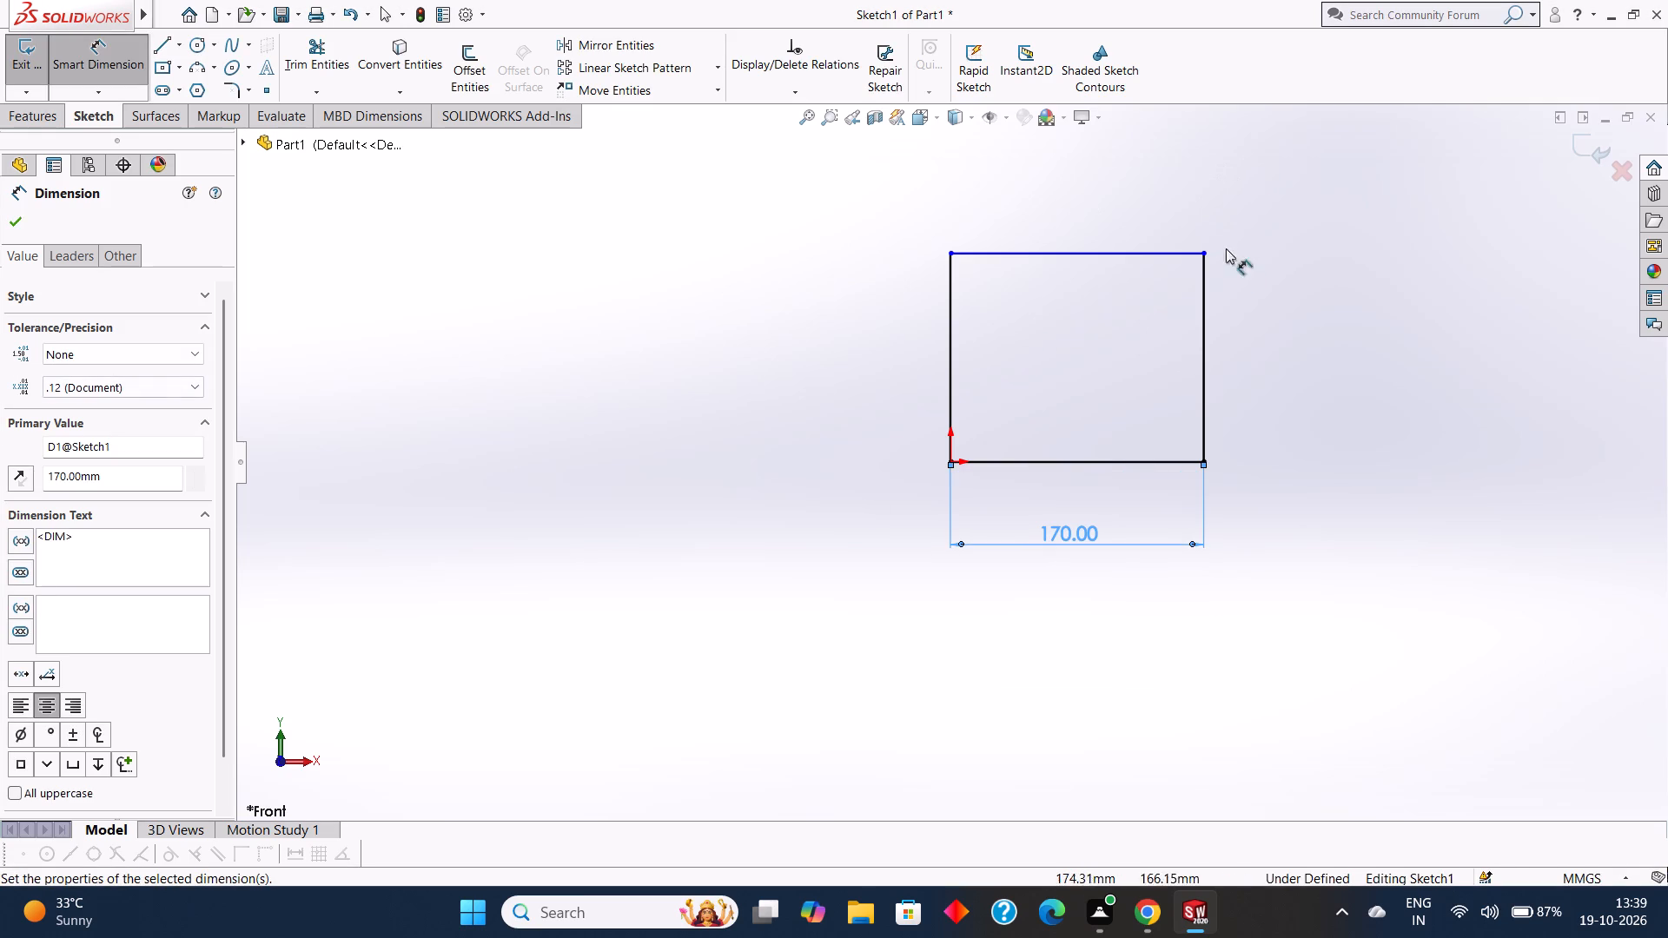
pyautogui.moveTo(1205, 287); pyautogui.dragTo(1218, 287)
pyautogui.click(1282, 287)
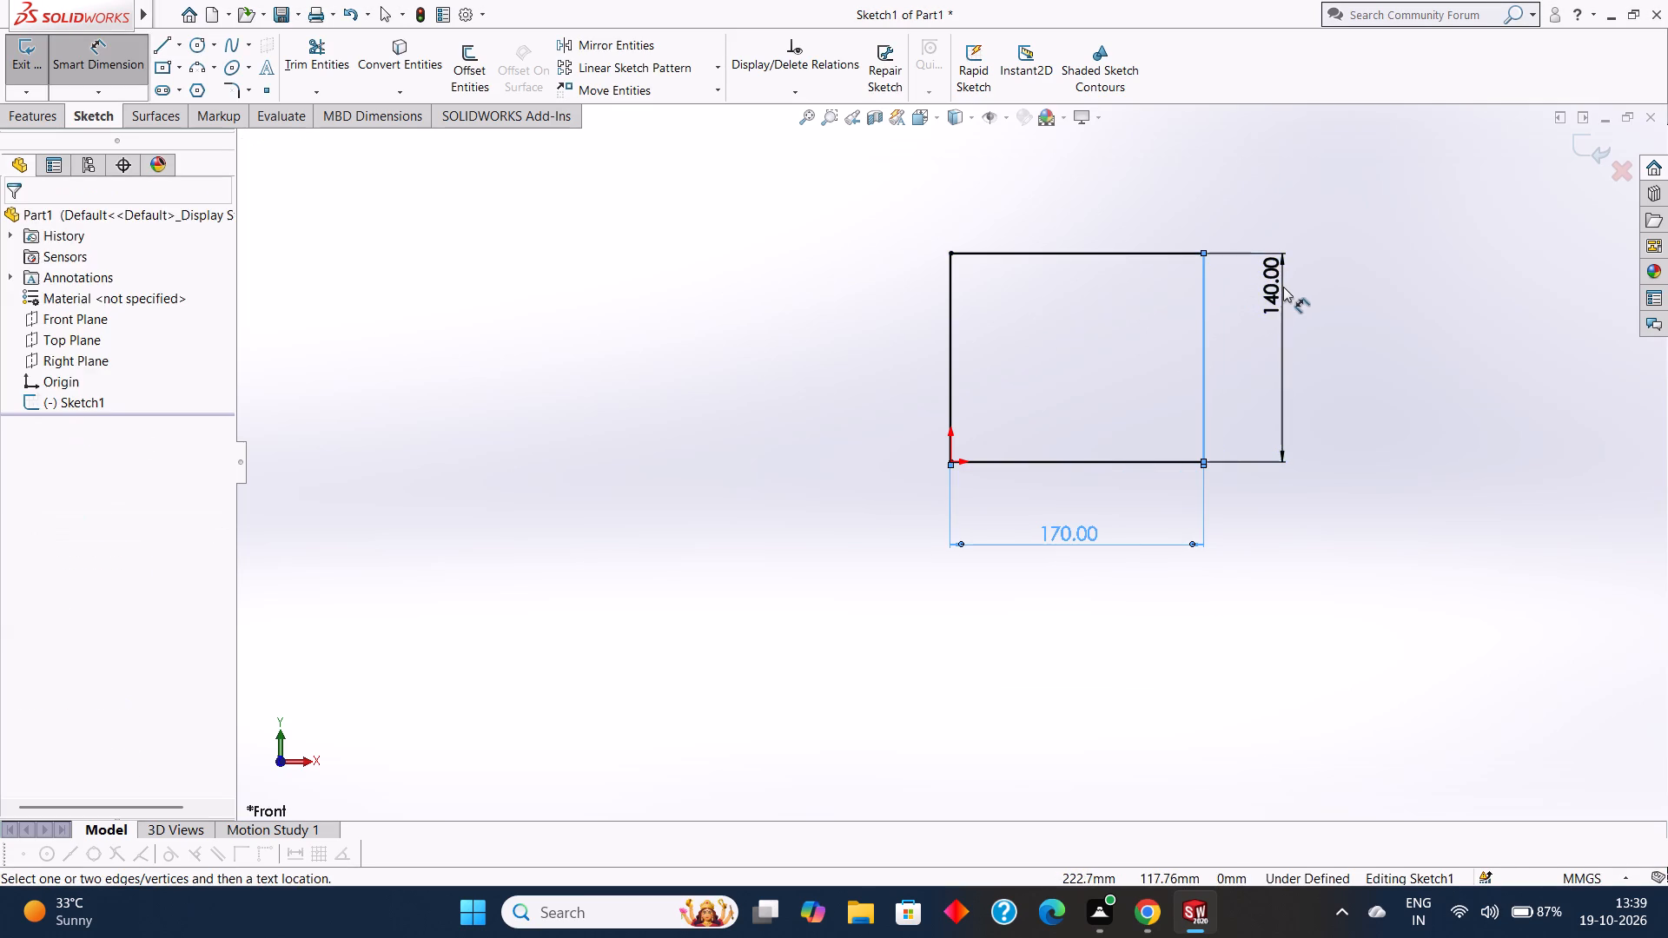
pyautogui.click(1203, 266)
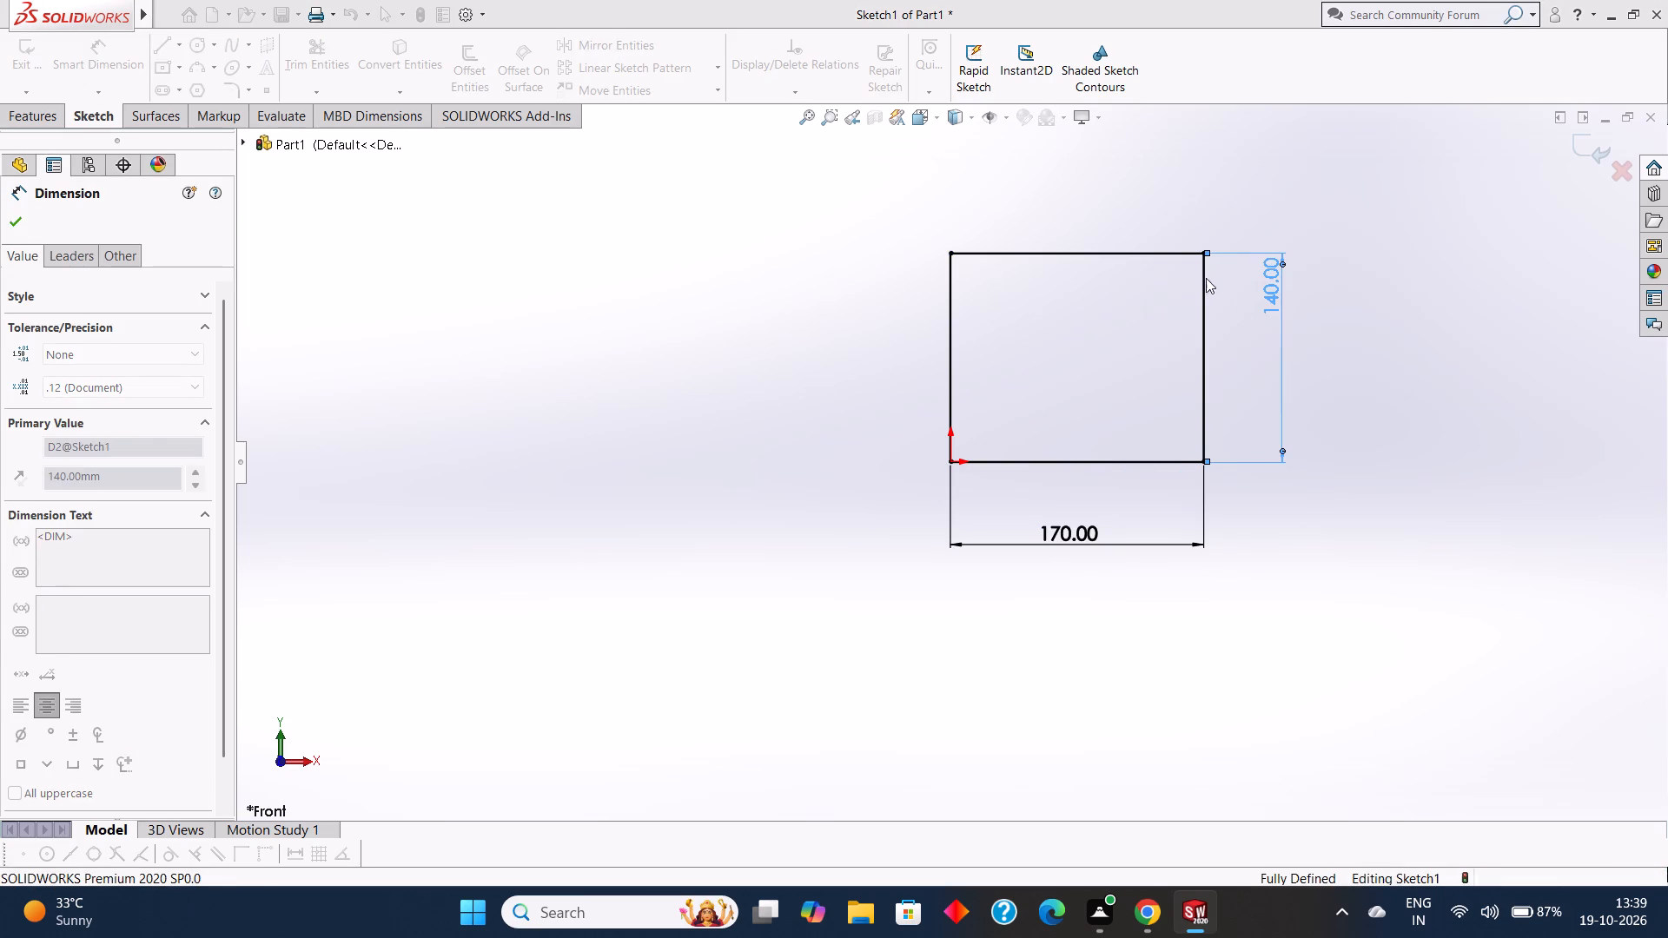
pyautogui.click(18, 223)
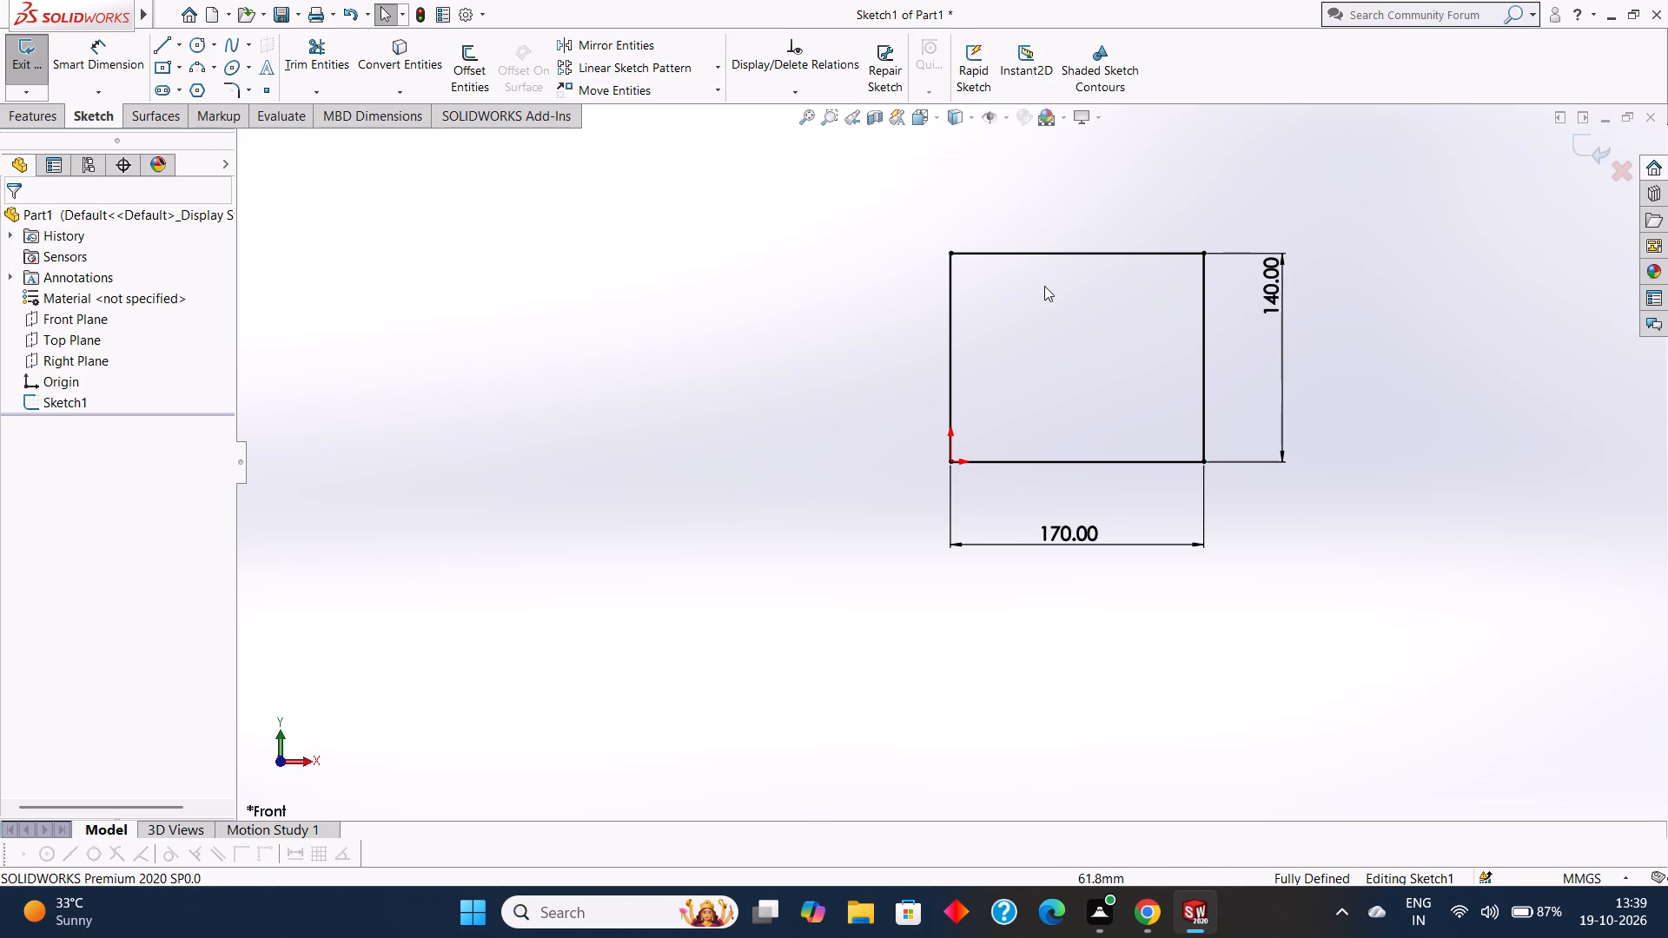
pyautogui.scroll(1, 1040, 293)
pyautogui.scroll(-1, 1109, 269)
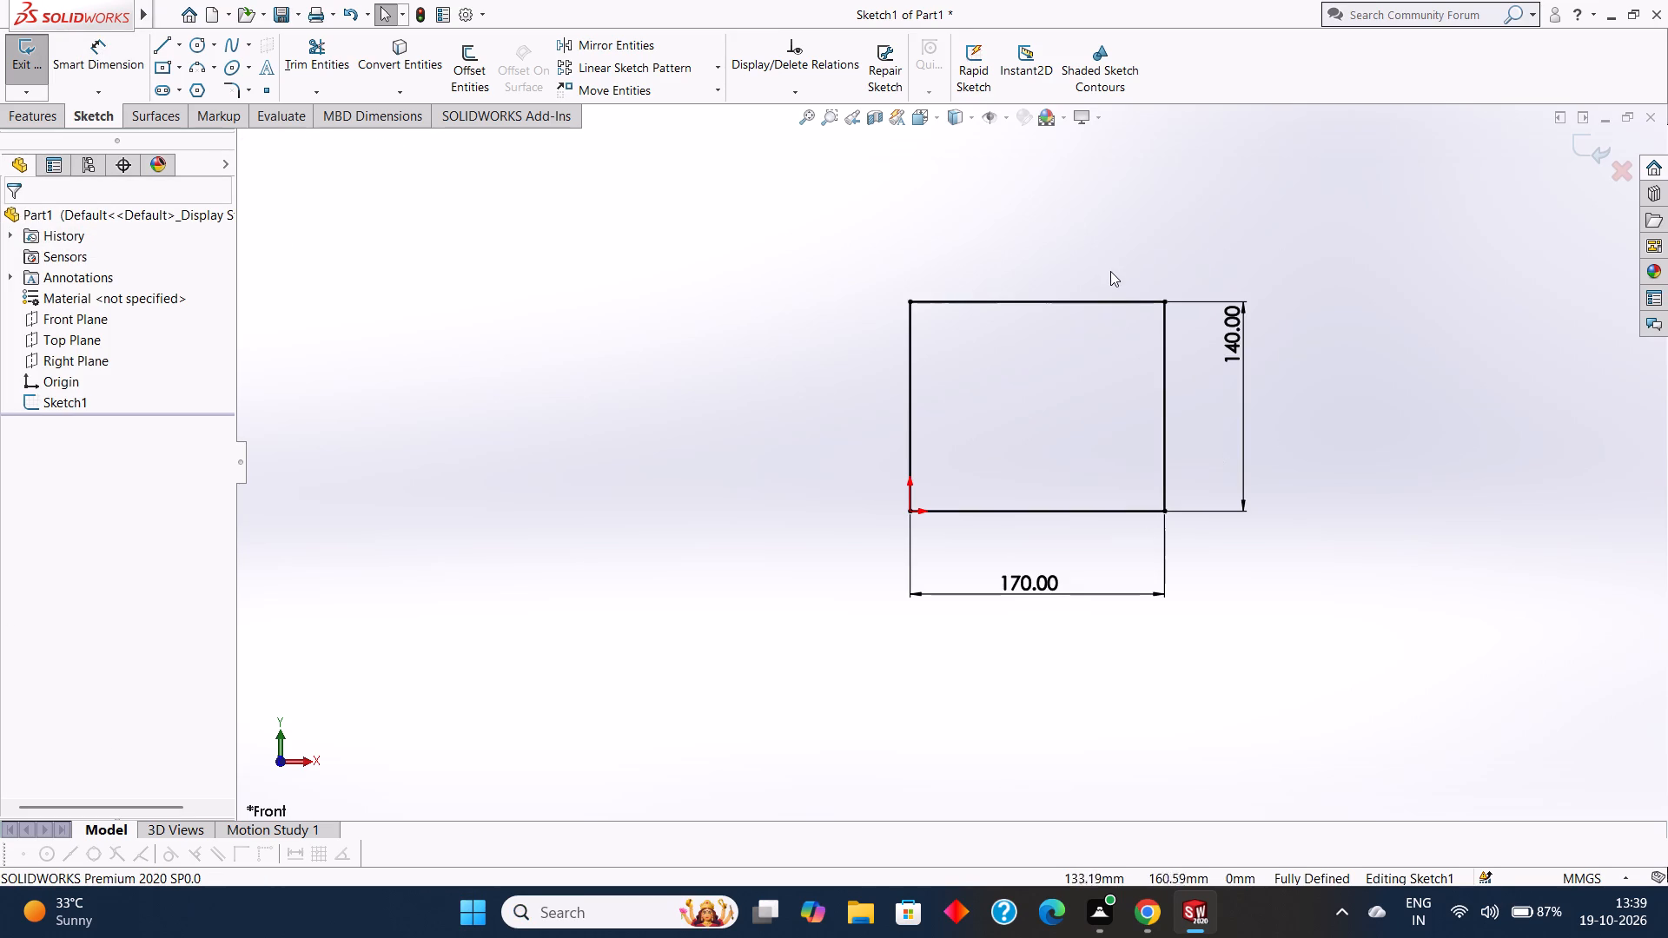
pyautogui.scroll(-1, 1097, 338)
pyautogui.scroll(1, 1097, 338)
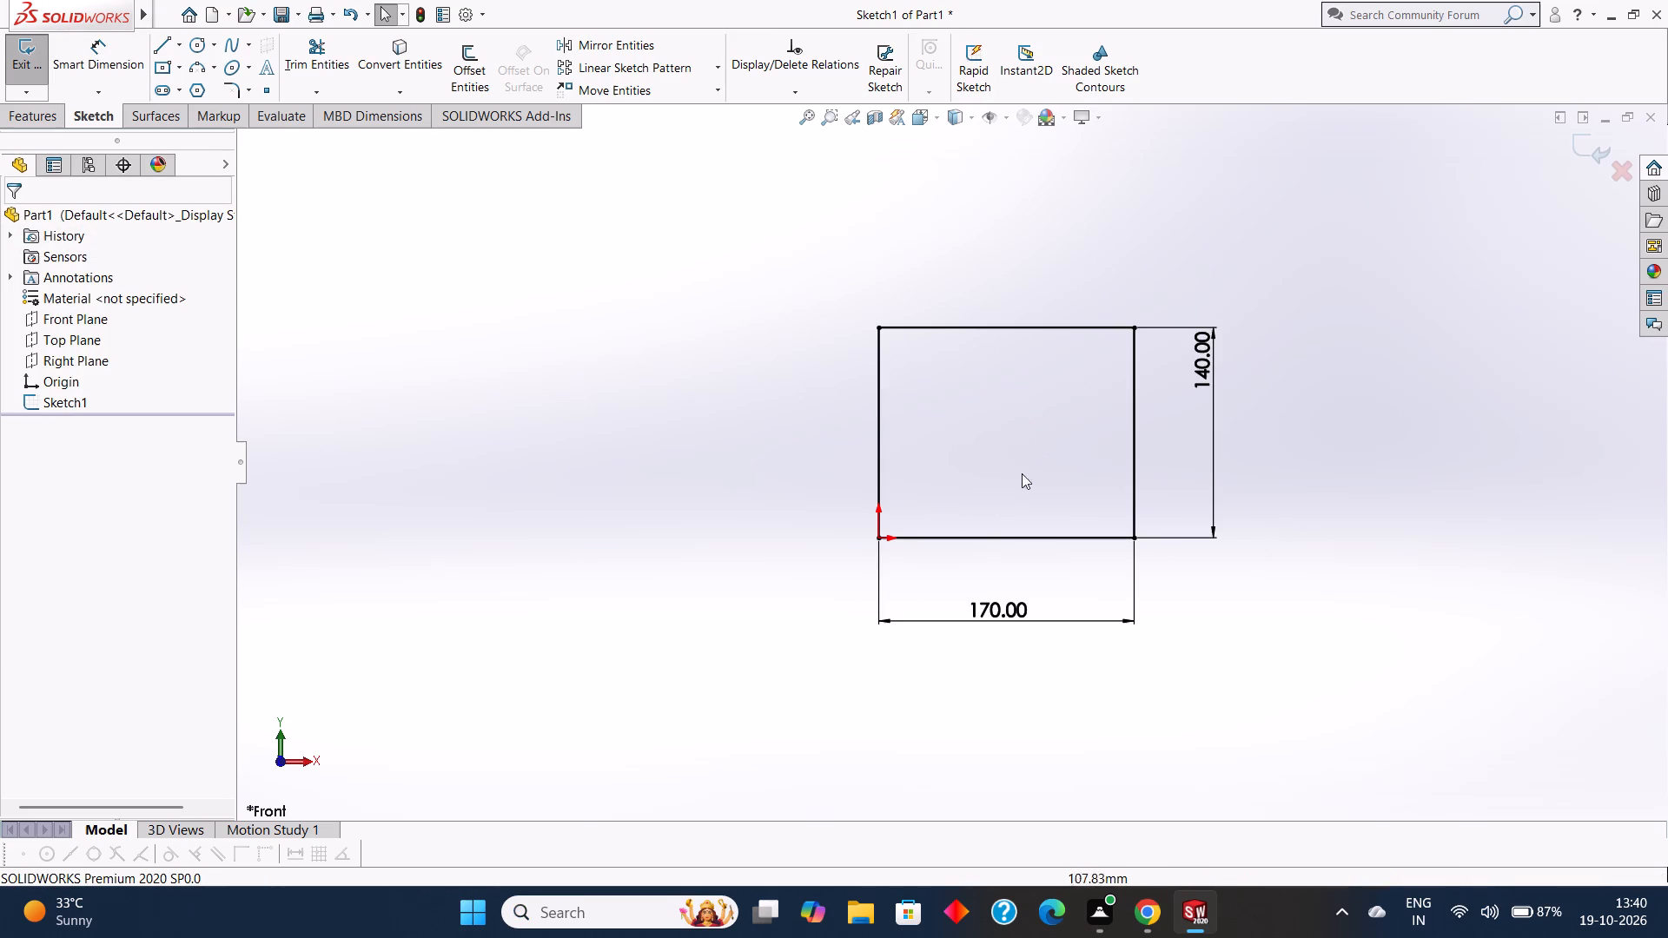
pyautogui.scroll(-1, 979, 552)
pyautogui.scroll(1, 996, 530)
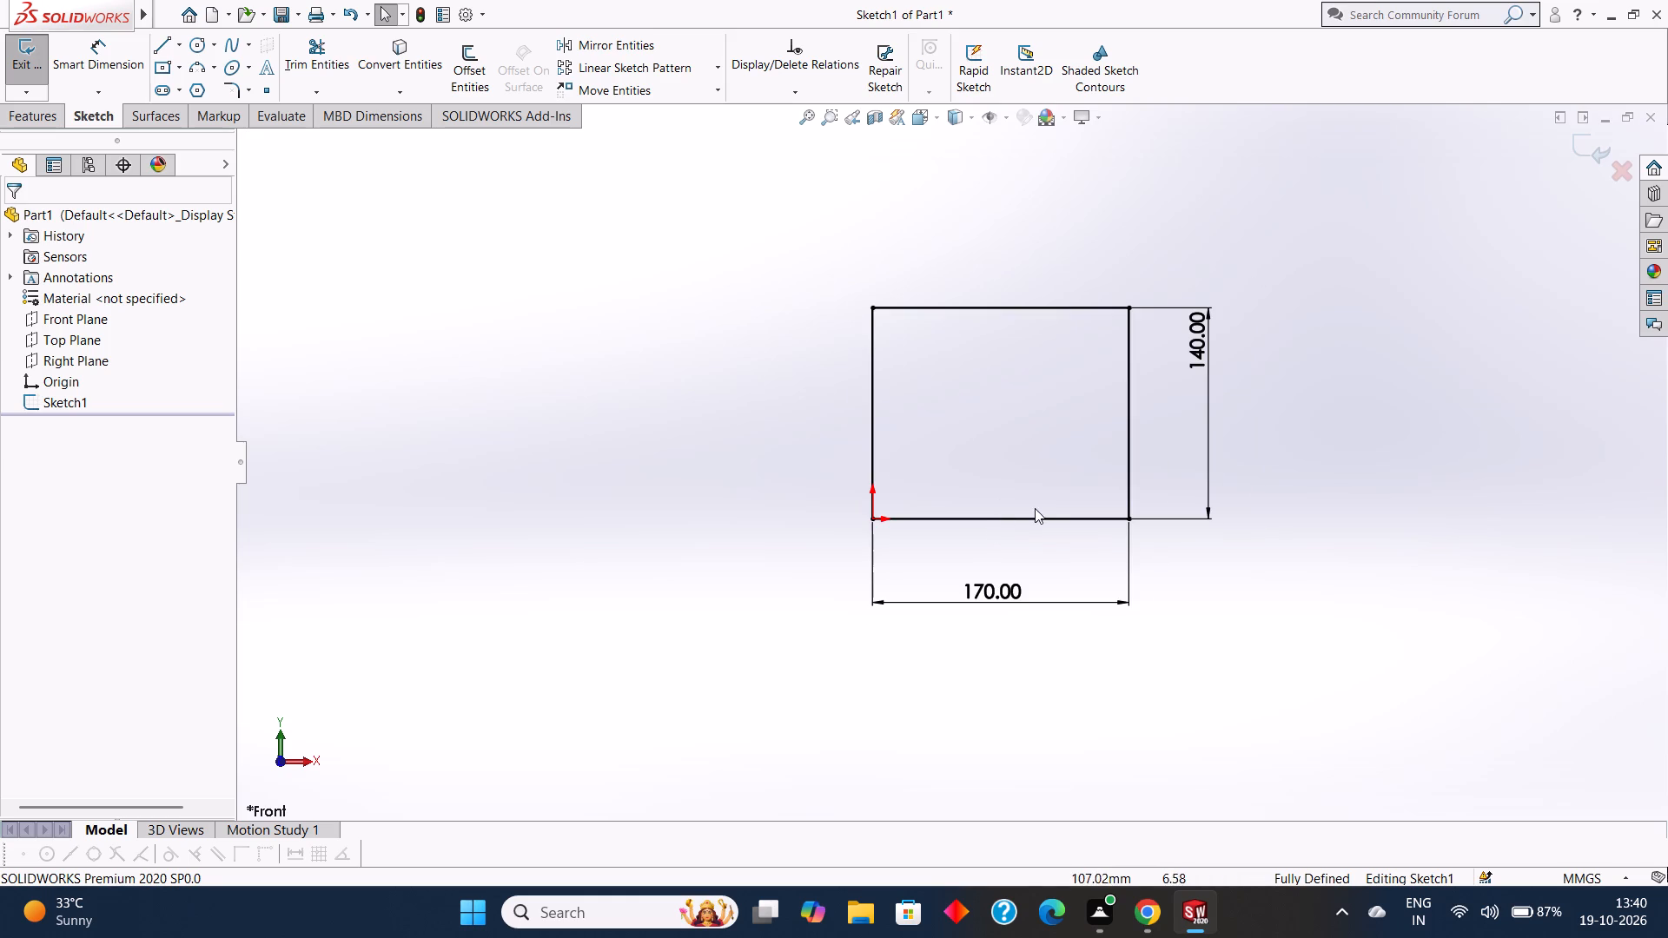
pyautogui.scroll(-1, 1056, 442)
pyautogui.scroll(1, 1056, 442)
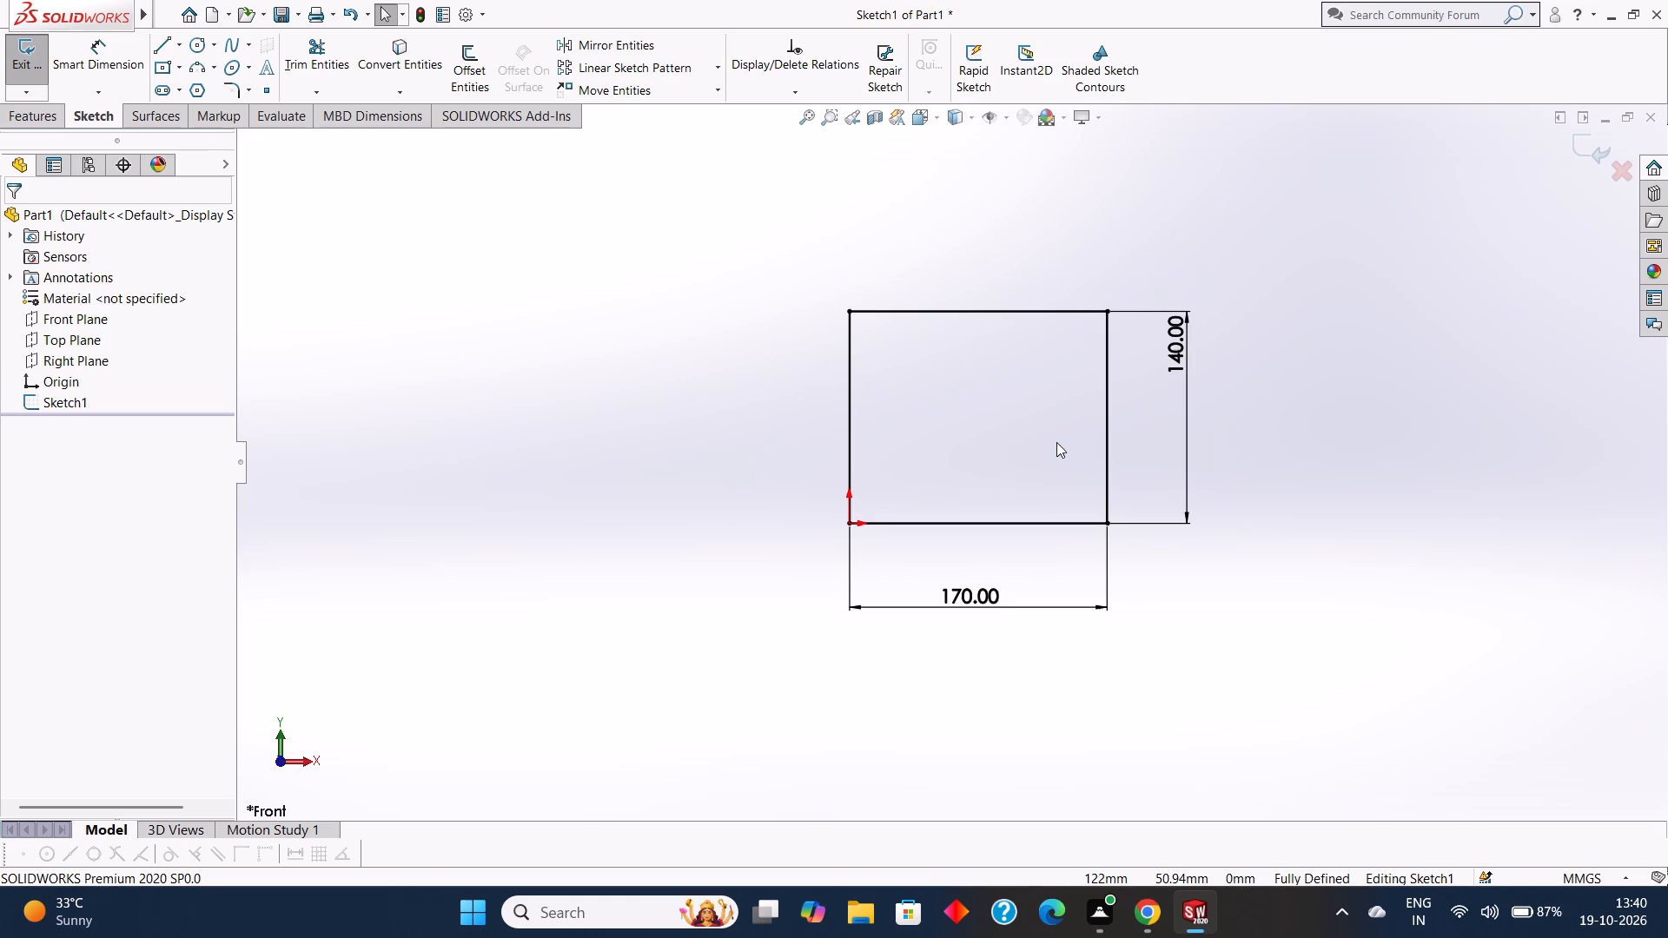
# Extrude the rectangle as a blind boss 14 mm deep from the sketch plane.
pyautogui.click(51, 117)
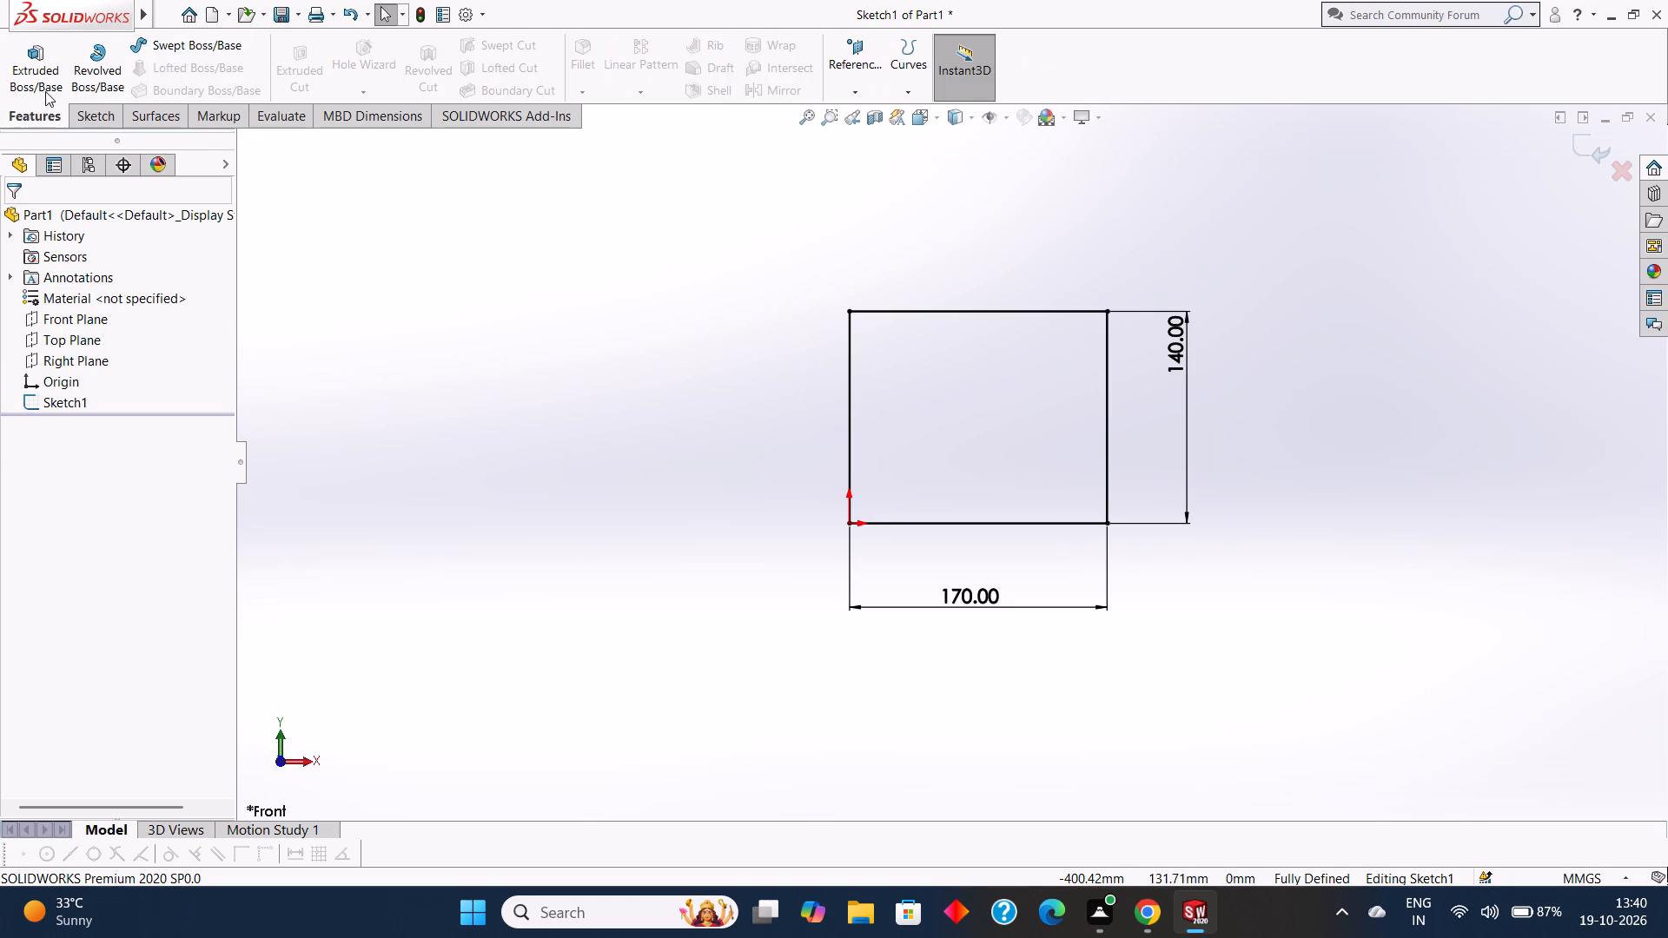
pyautogui.click(39, 71)
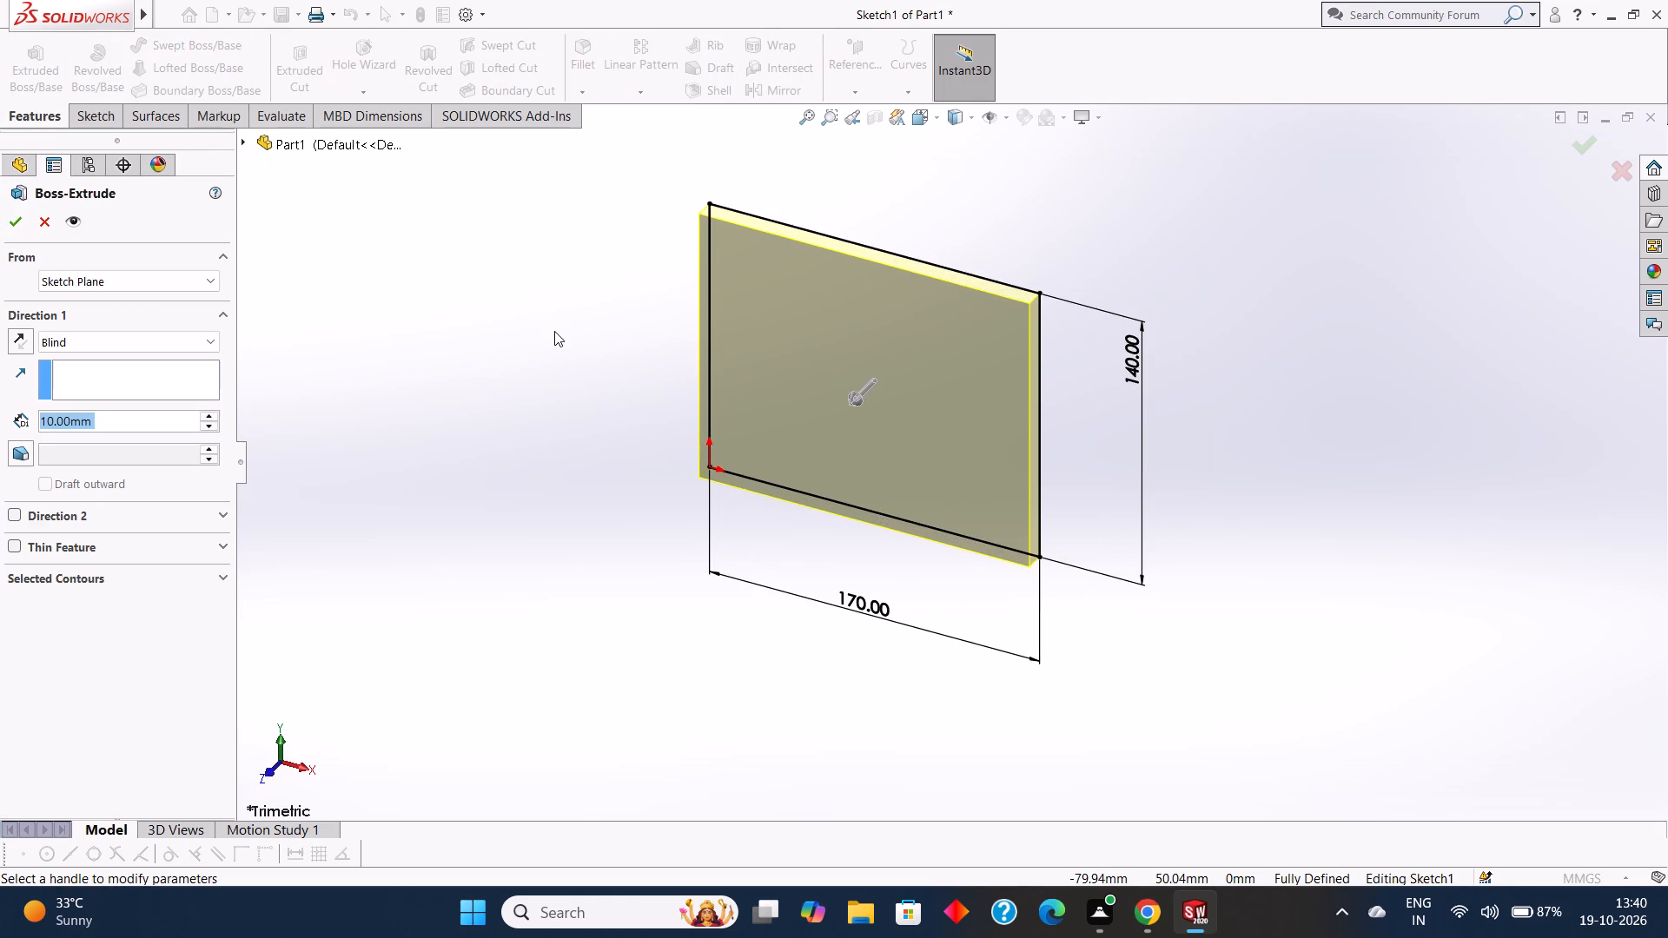
pyautogui.write('14')
pyautogui.press('Return')
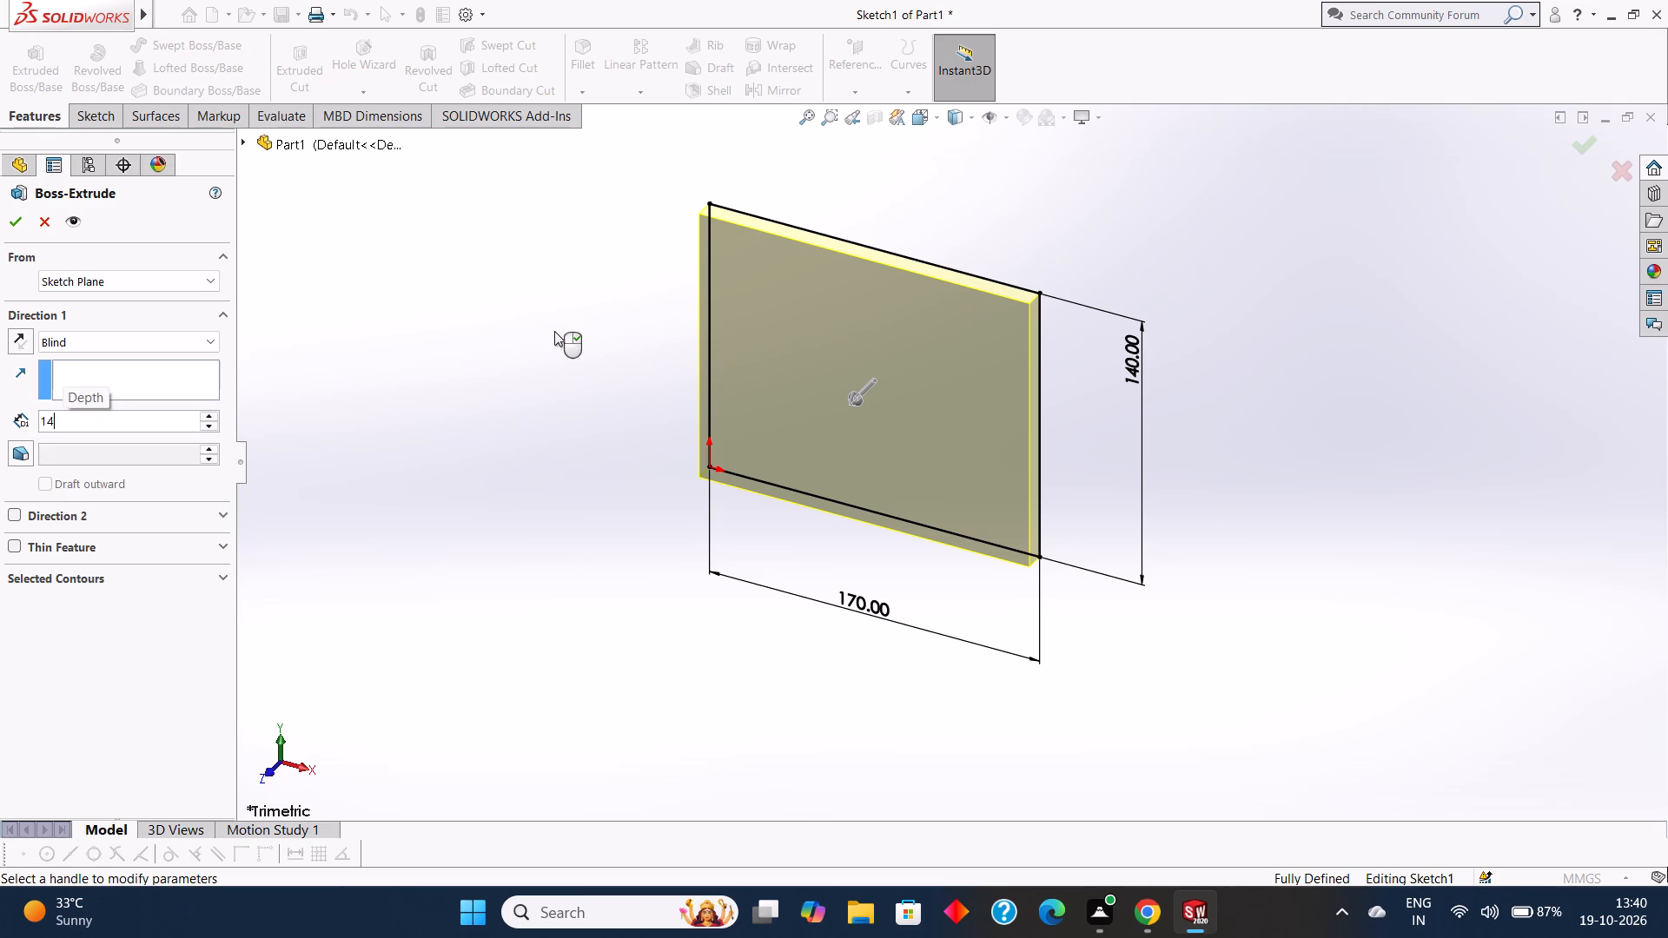
pyautogui.click(12, 230)
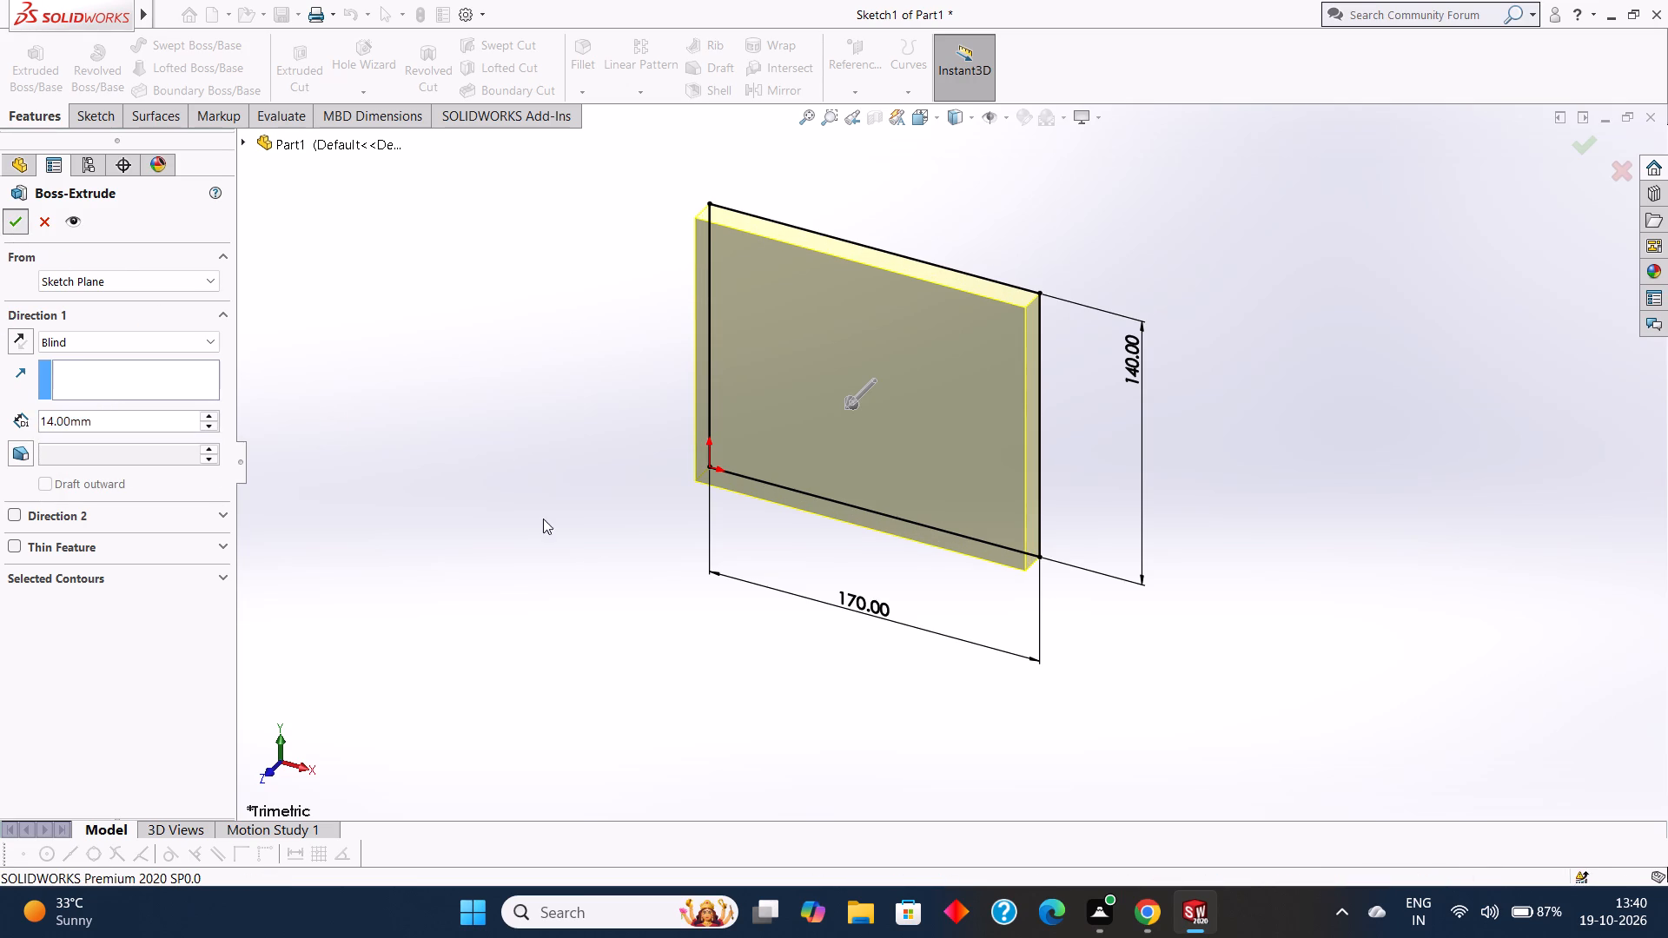
pyautogui.click(625, 578)
# Start a new sketch on the plate's large front face and view it face-on.
pyautogui.moveTo(853, 677); pyautogui.dragTo(869, 649, button='middle')
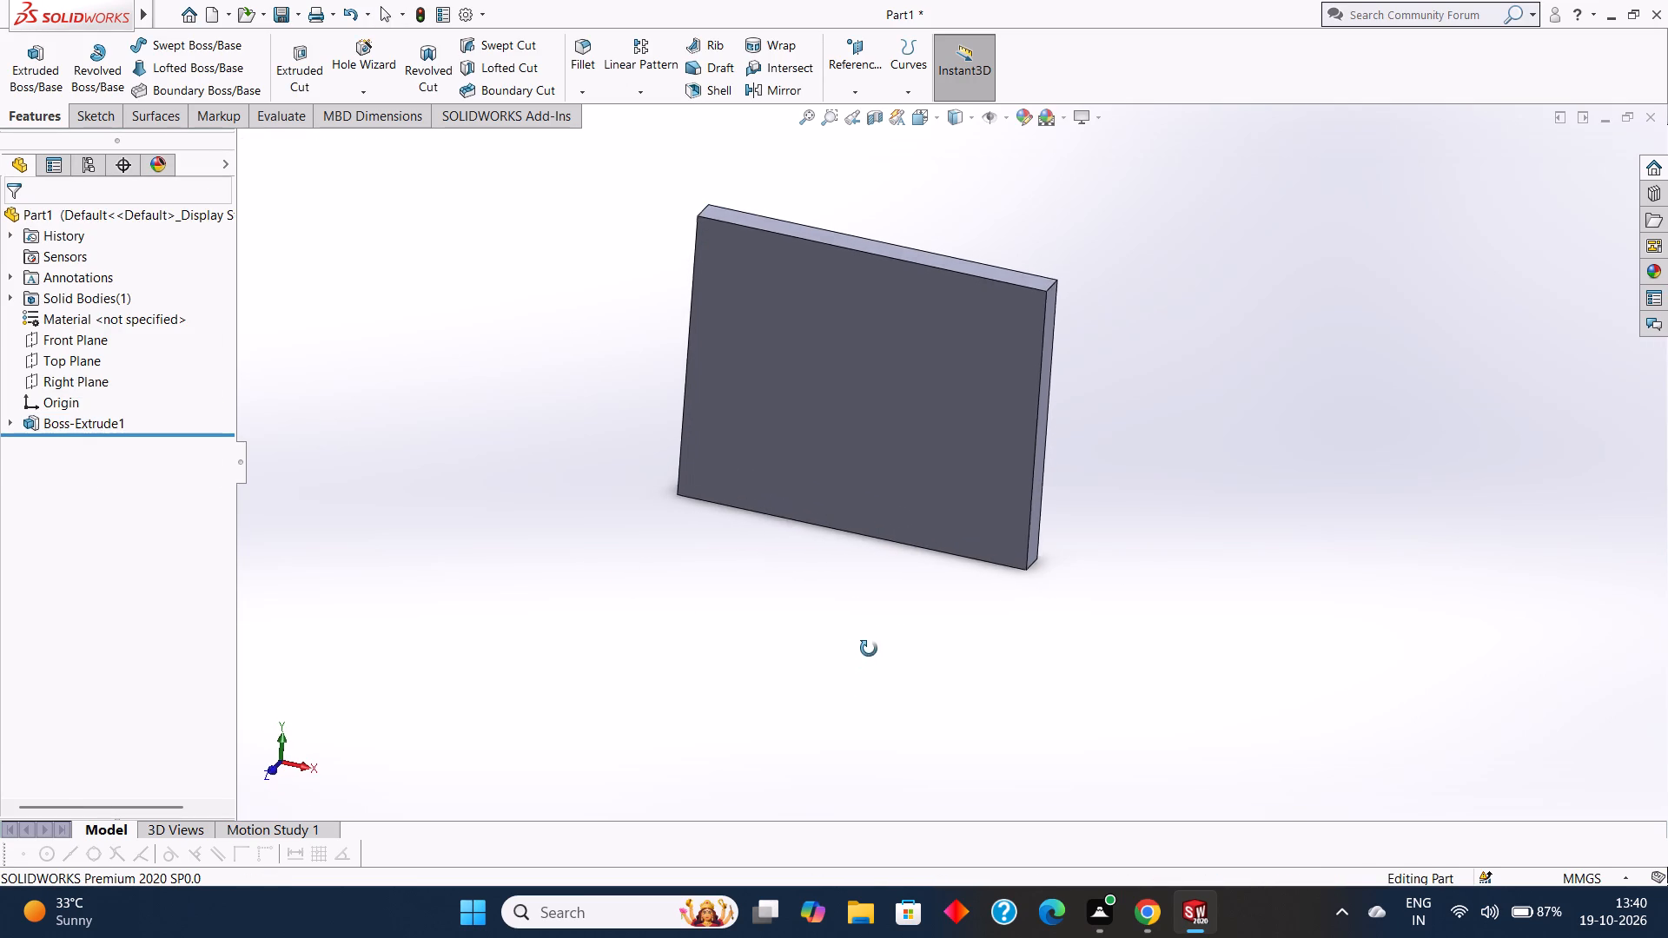
pyautogui.moveTo(869, 649); pyautogui.dragTo(897, 645, button='middle')
pyautogui.click(877, 358)
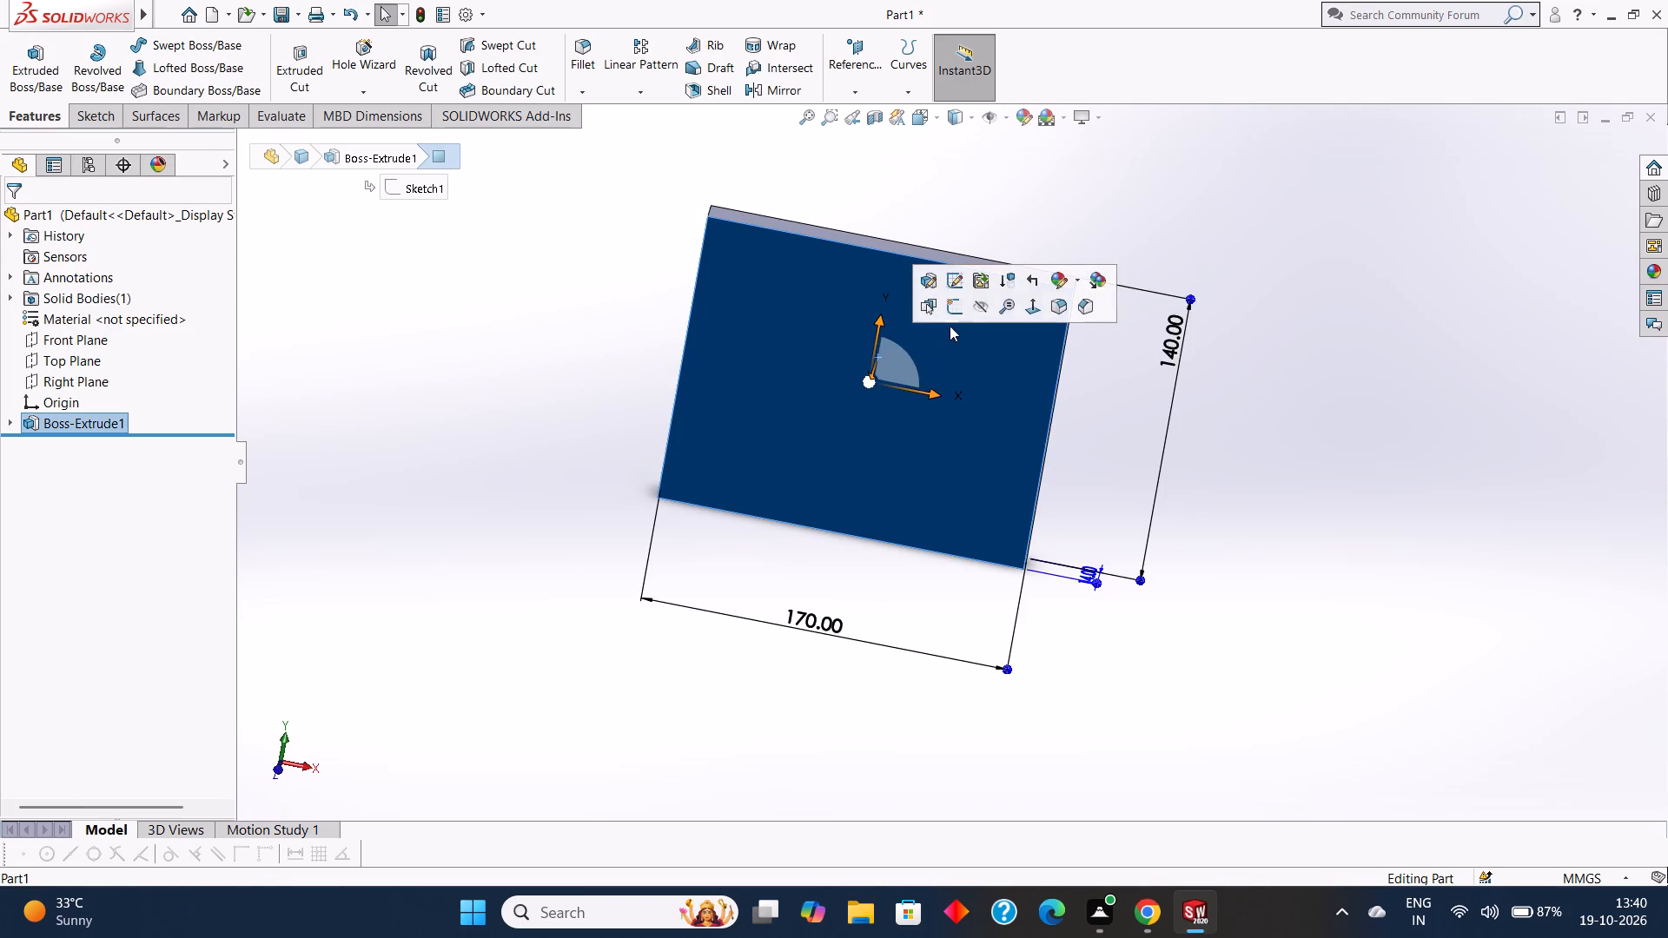
pyautogui.click(953, 319)
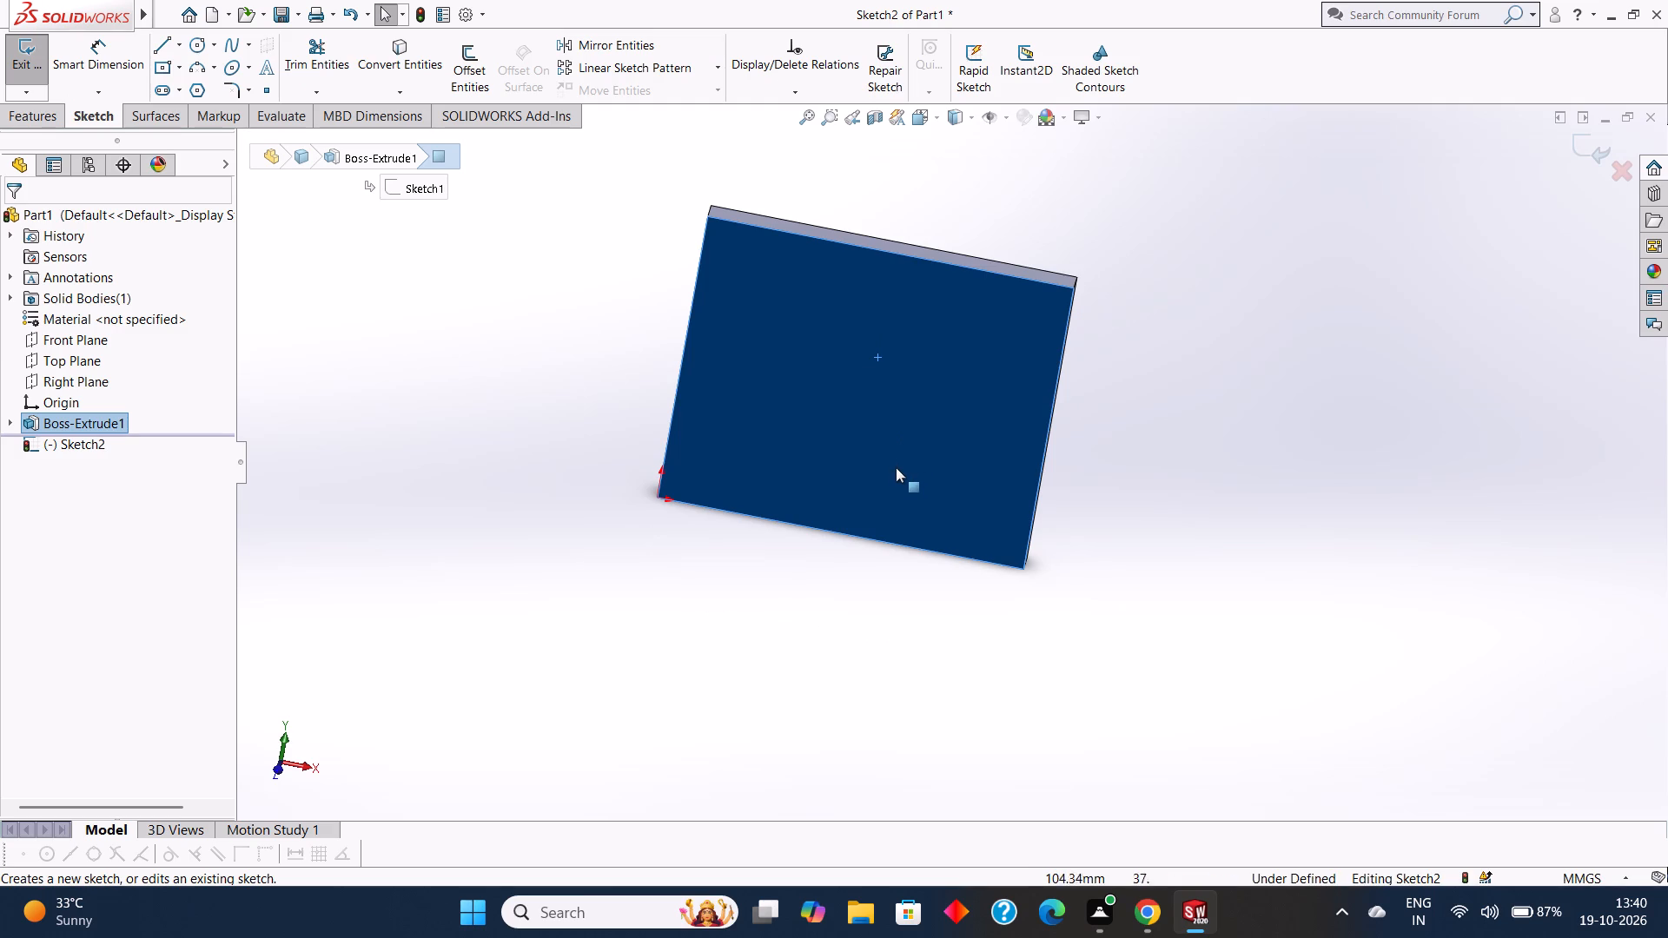
pyautogui.hotkey('ctrl', '8')
pyautogui.press('Escape')
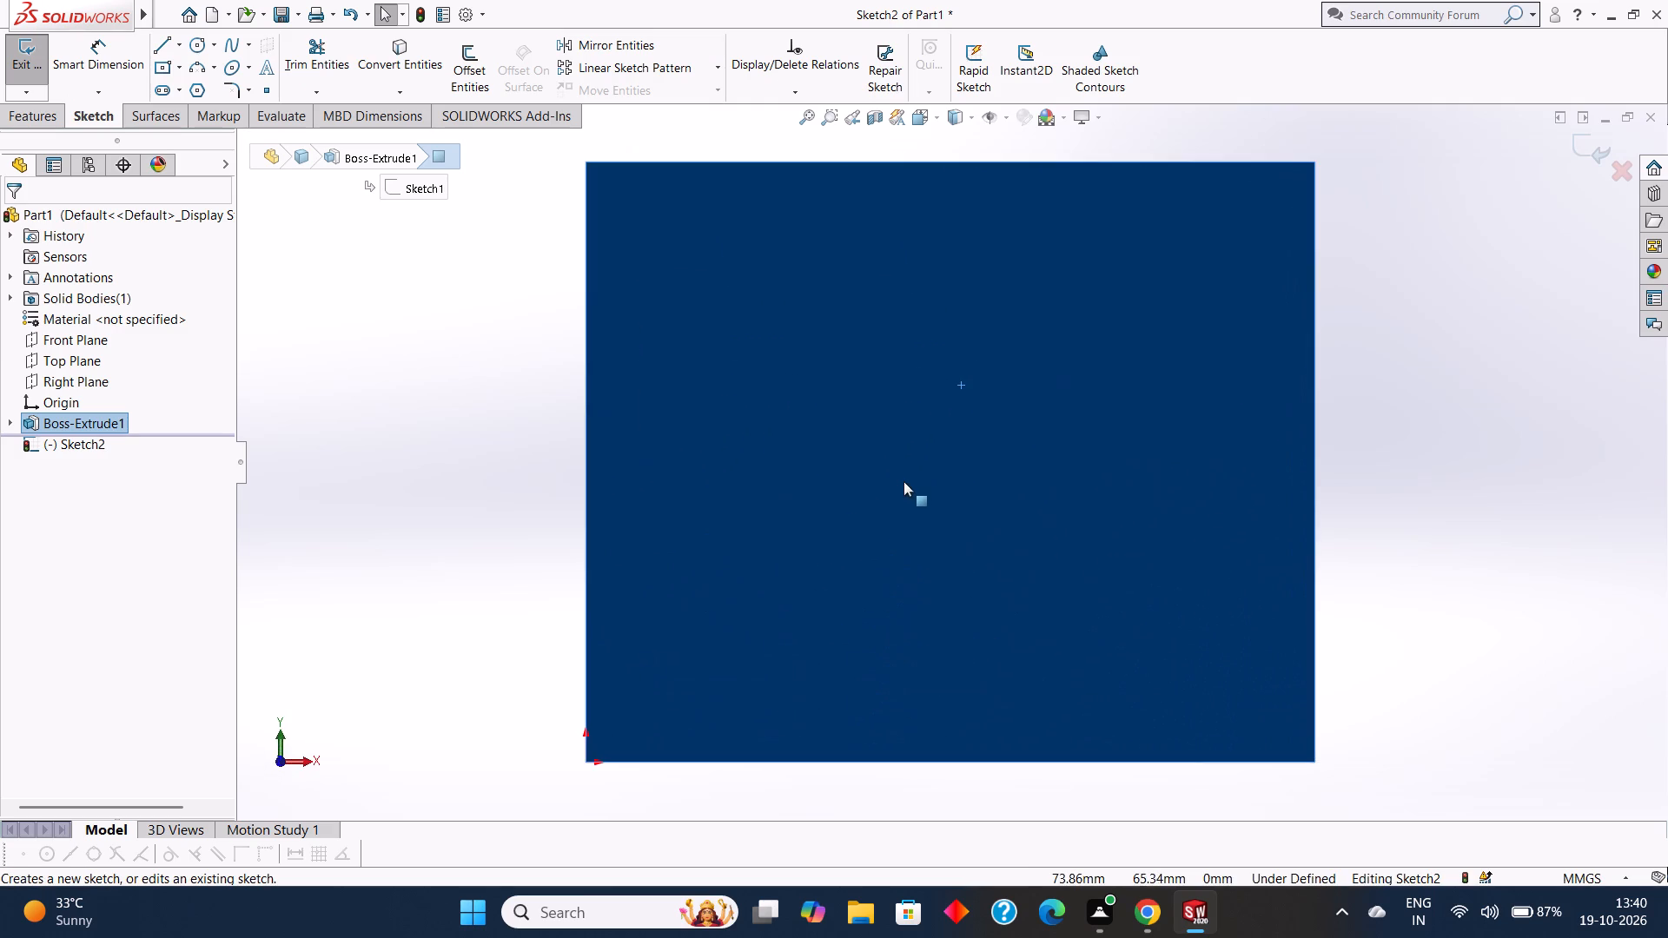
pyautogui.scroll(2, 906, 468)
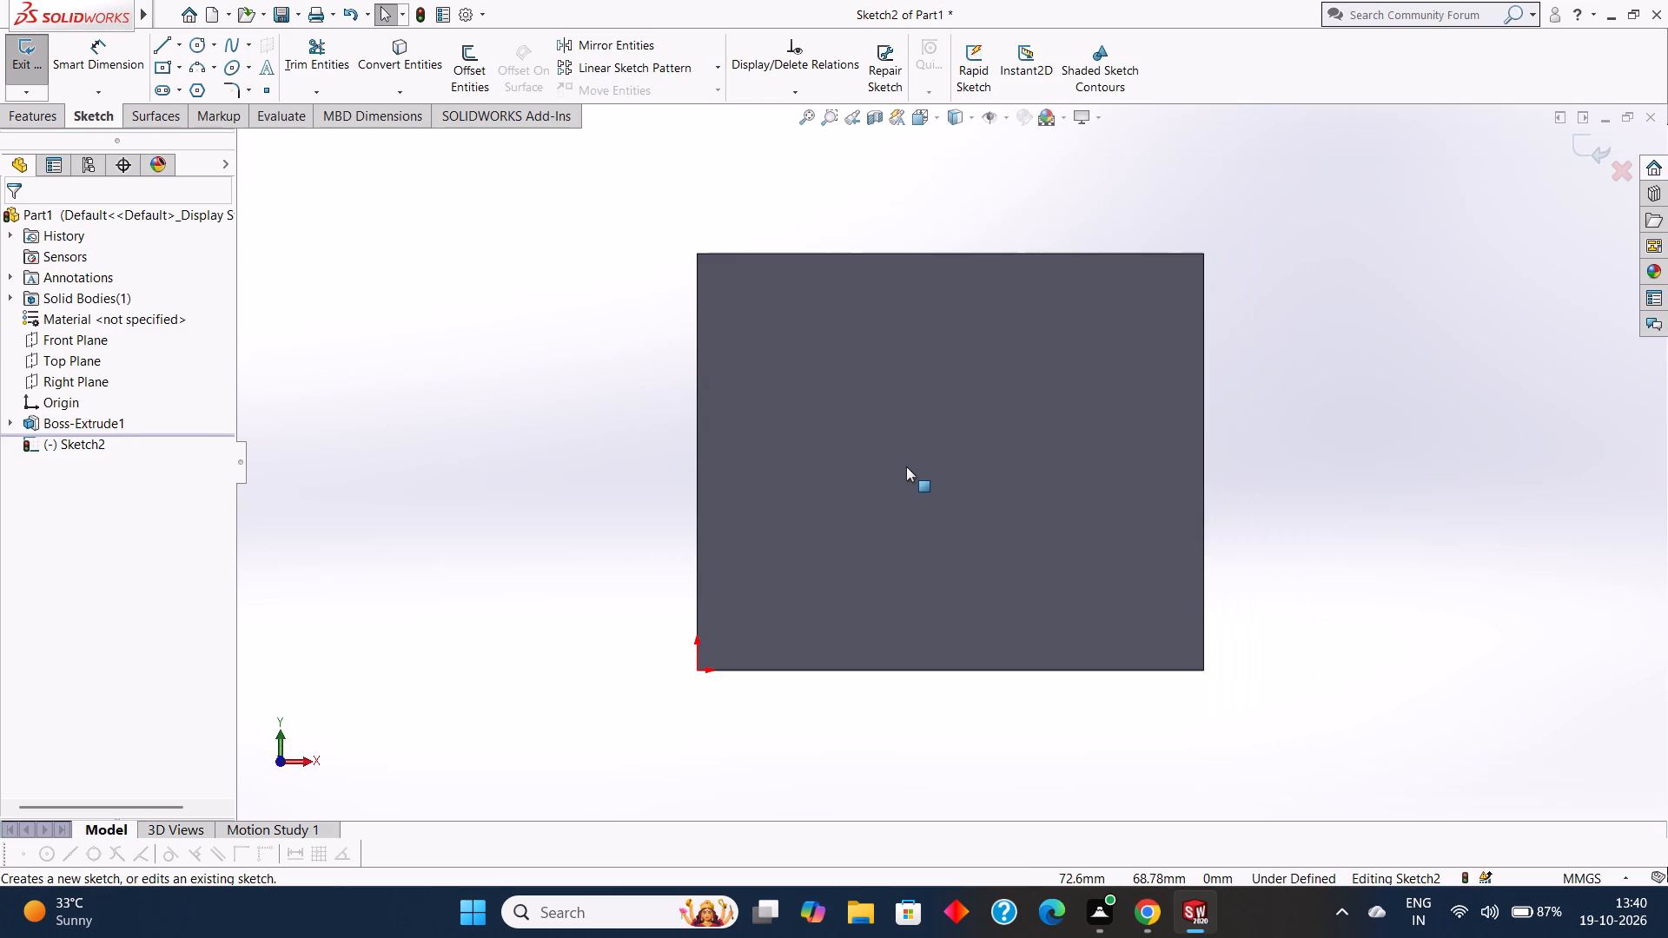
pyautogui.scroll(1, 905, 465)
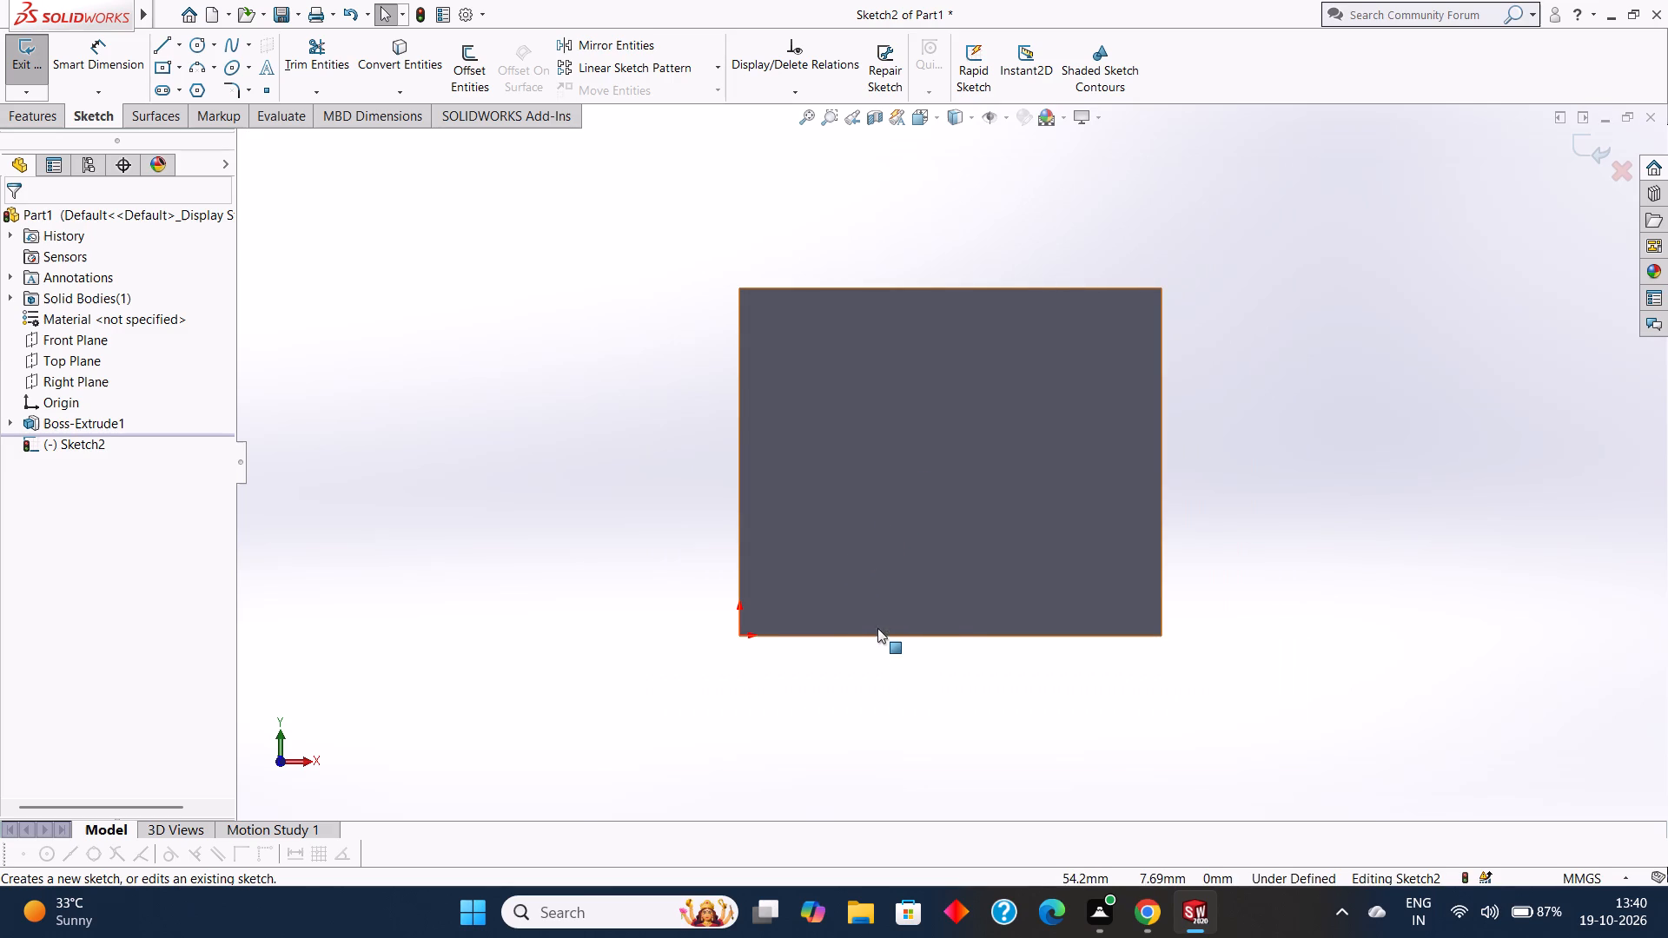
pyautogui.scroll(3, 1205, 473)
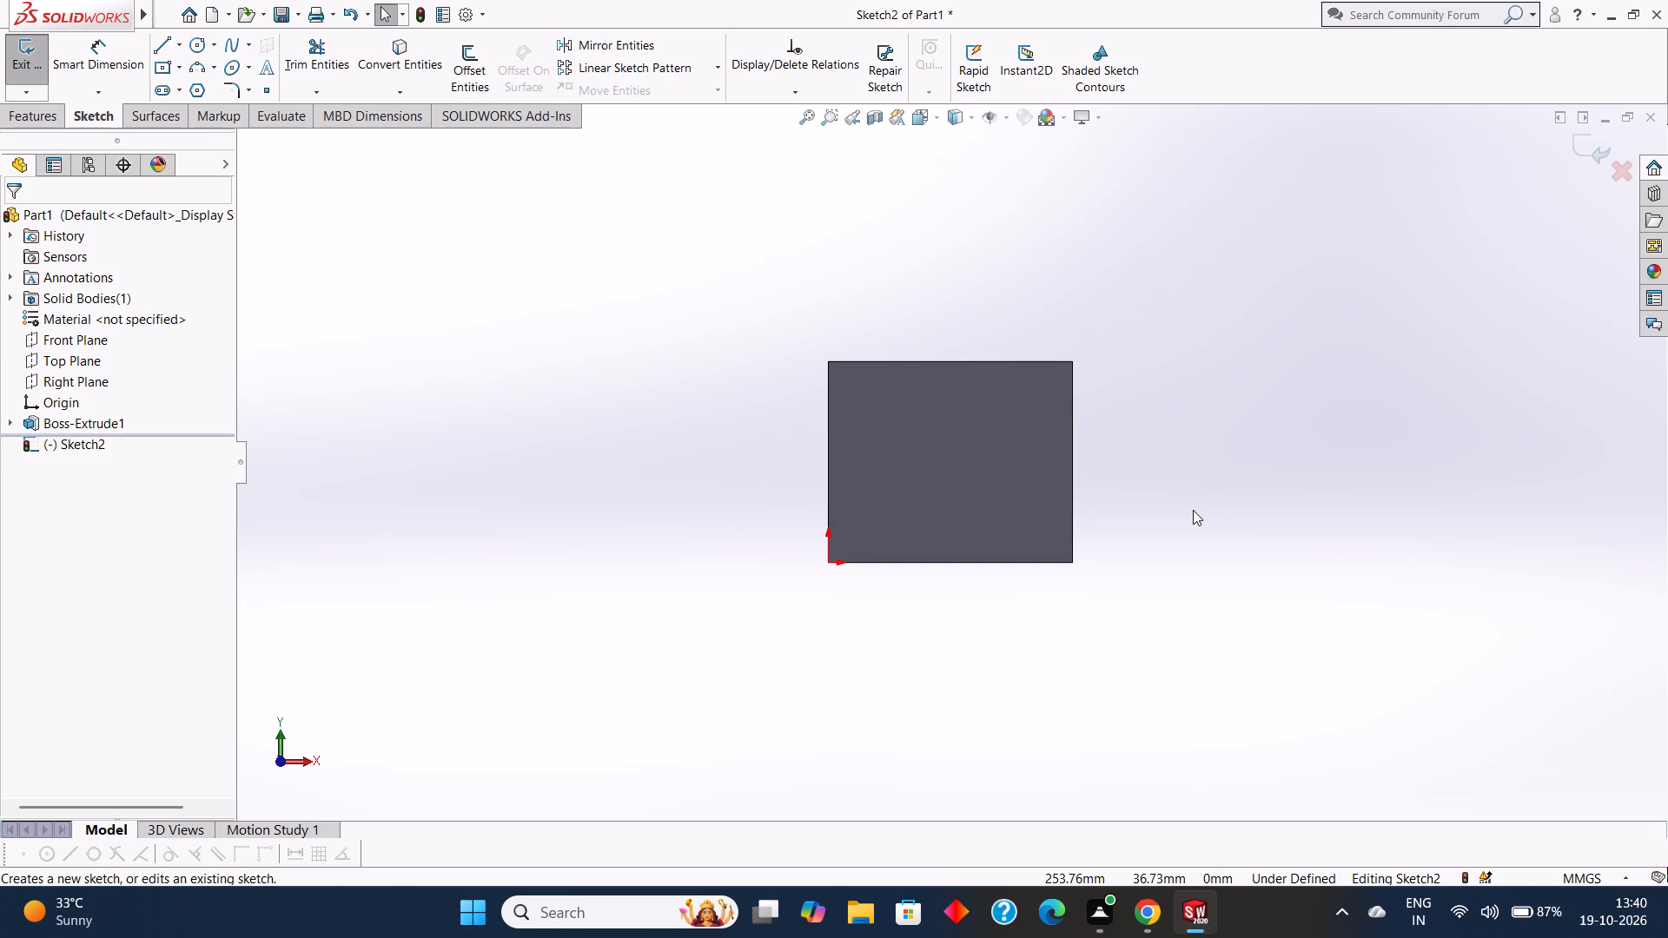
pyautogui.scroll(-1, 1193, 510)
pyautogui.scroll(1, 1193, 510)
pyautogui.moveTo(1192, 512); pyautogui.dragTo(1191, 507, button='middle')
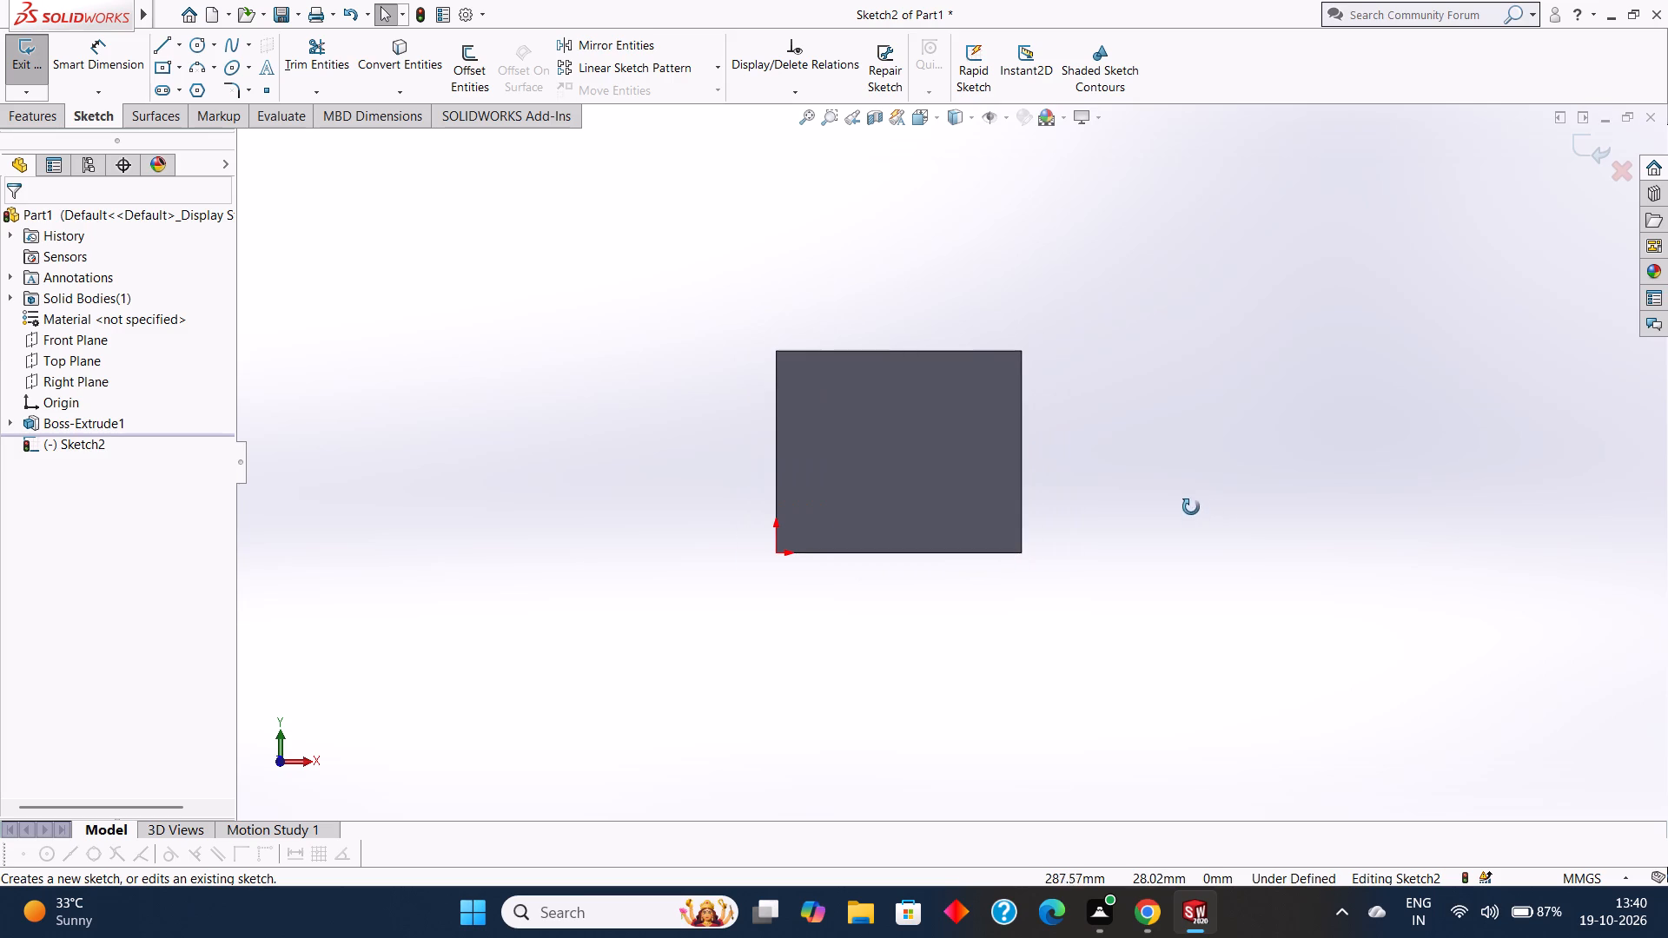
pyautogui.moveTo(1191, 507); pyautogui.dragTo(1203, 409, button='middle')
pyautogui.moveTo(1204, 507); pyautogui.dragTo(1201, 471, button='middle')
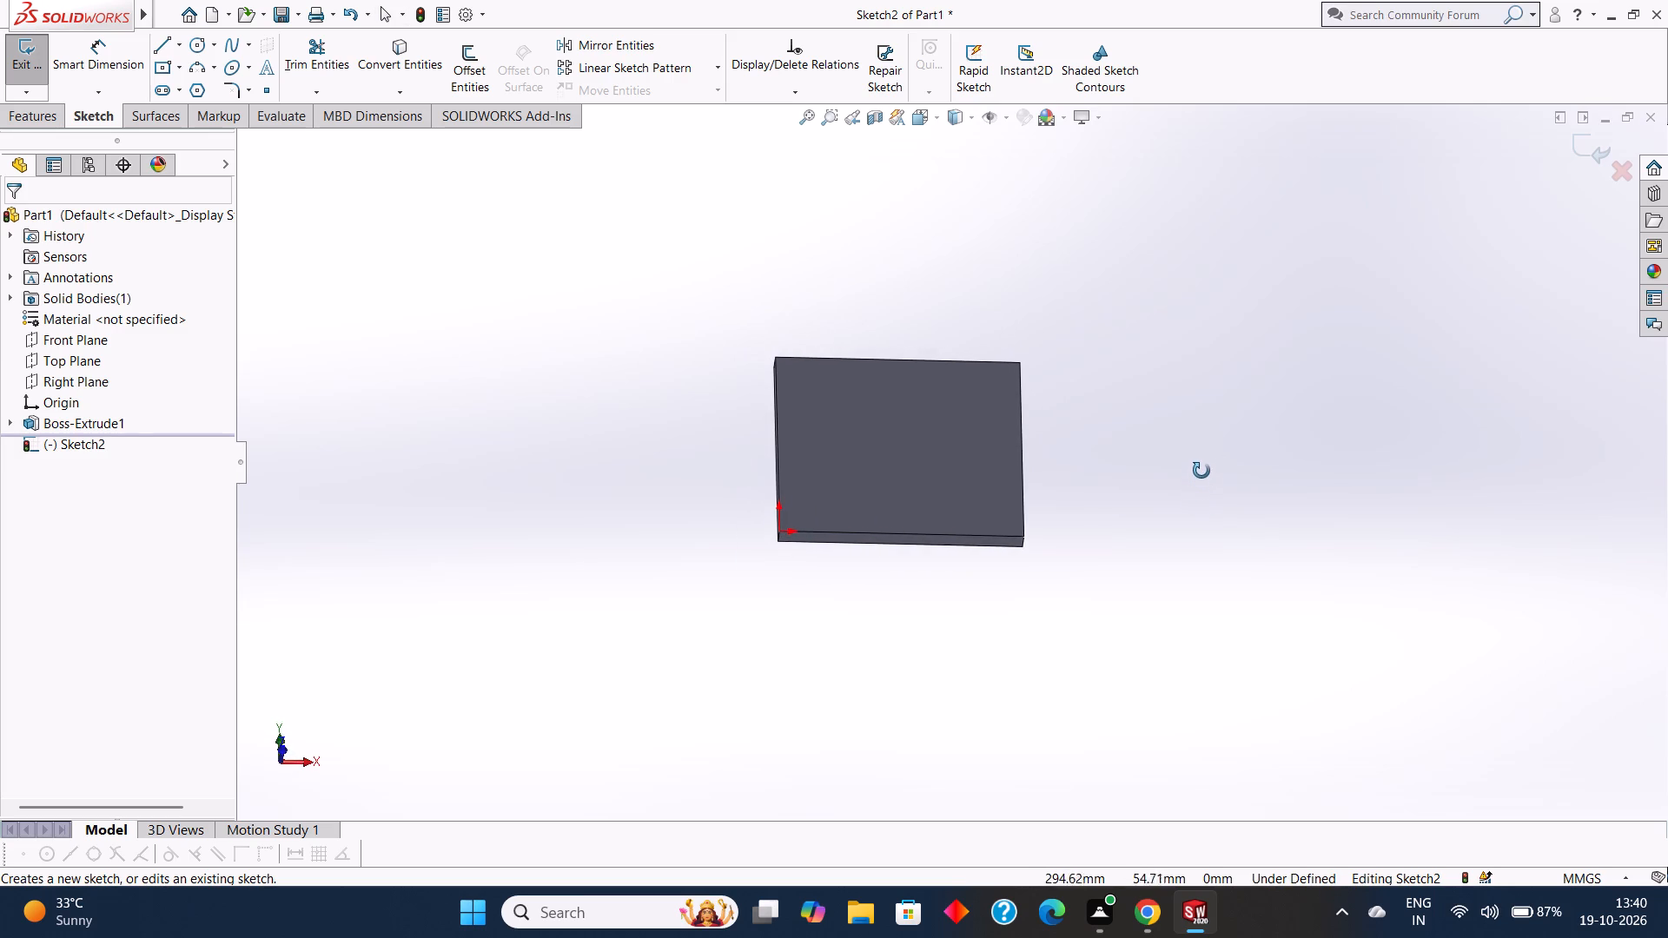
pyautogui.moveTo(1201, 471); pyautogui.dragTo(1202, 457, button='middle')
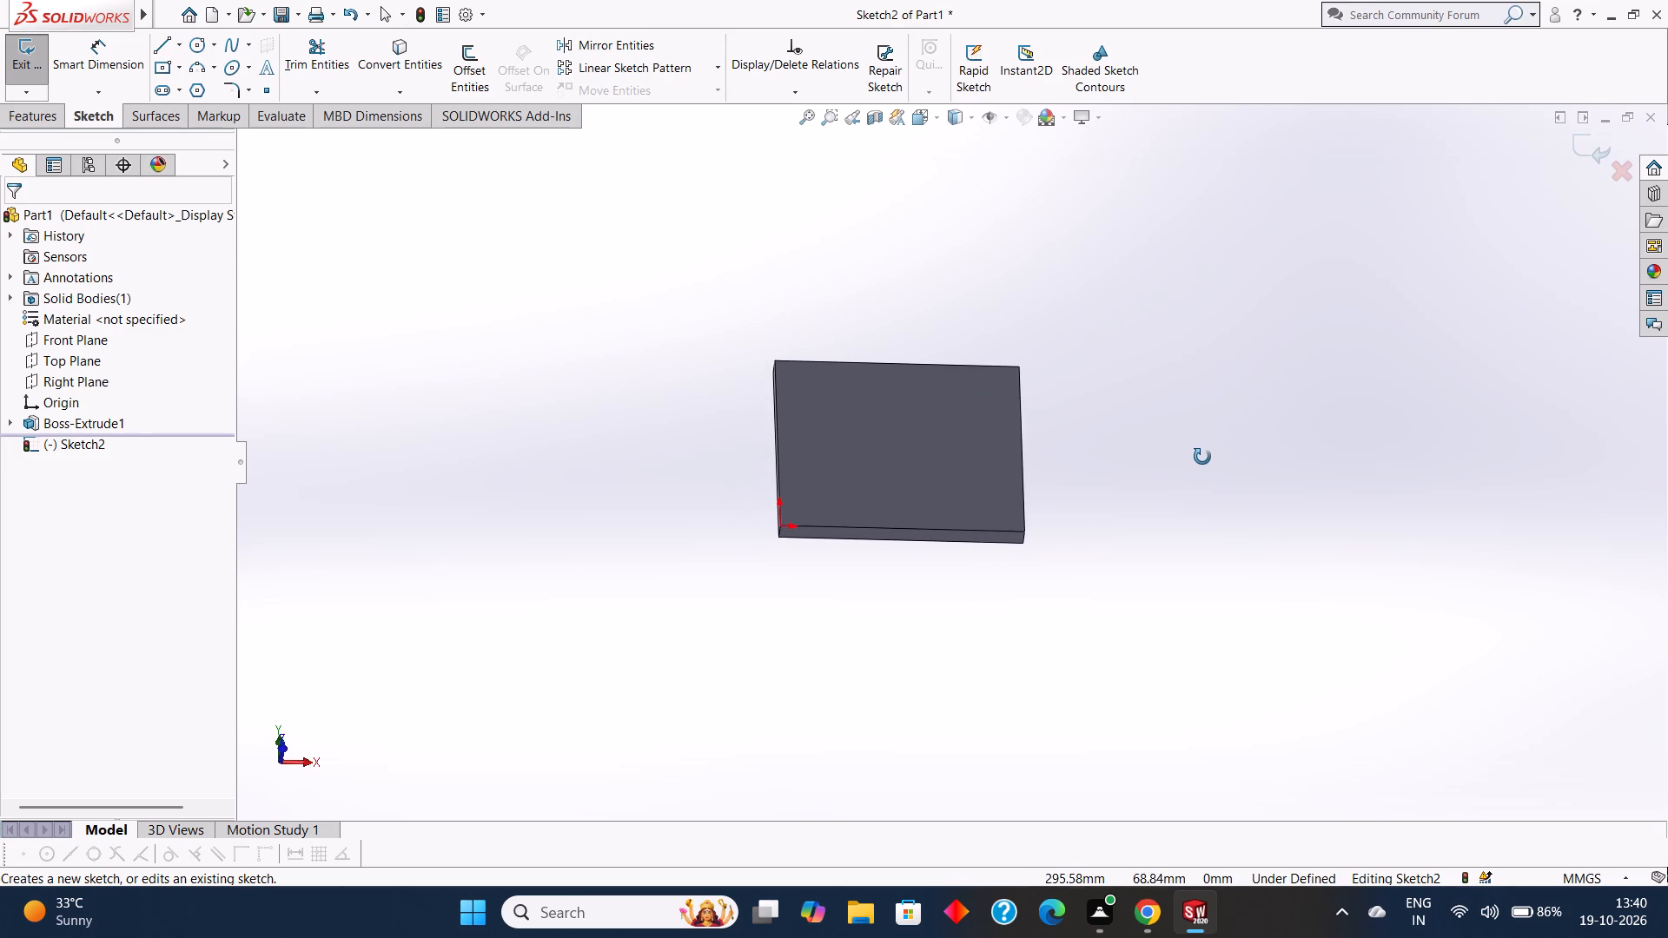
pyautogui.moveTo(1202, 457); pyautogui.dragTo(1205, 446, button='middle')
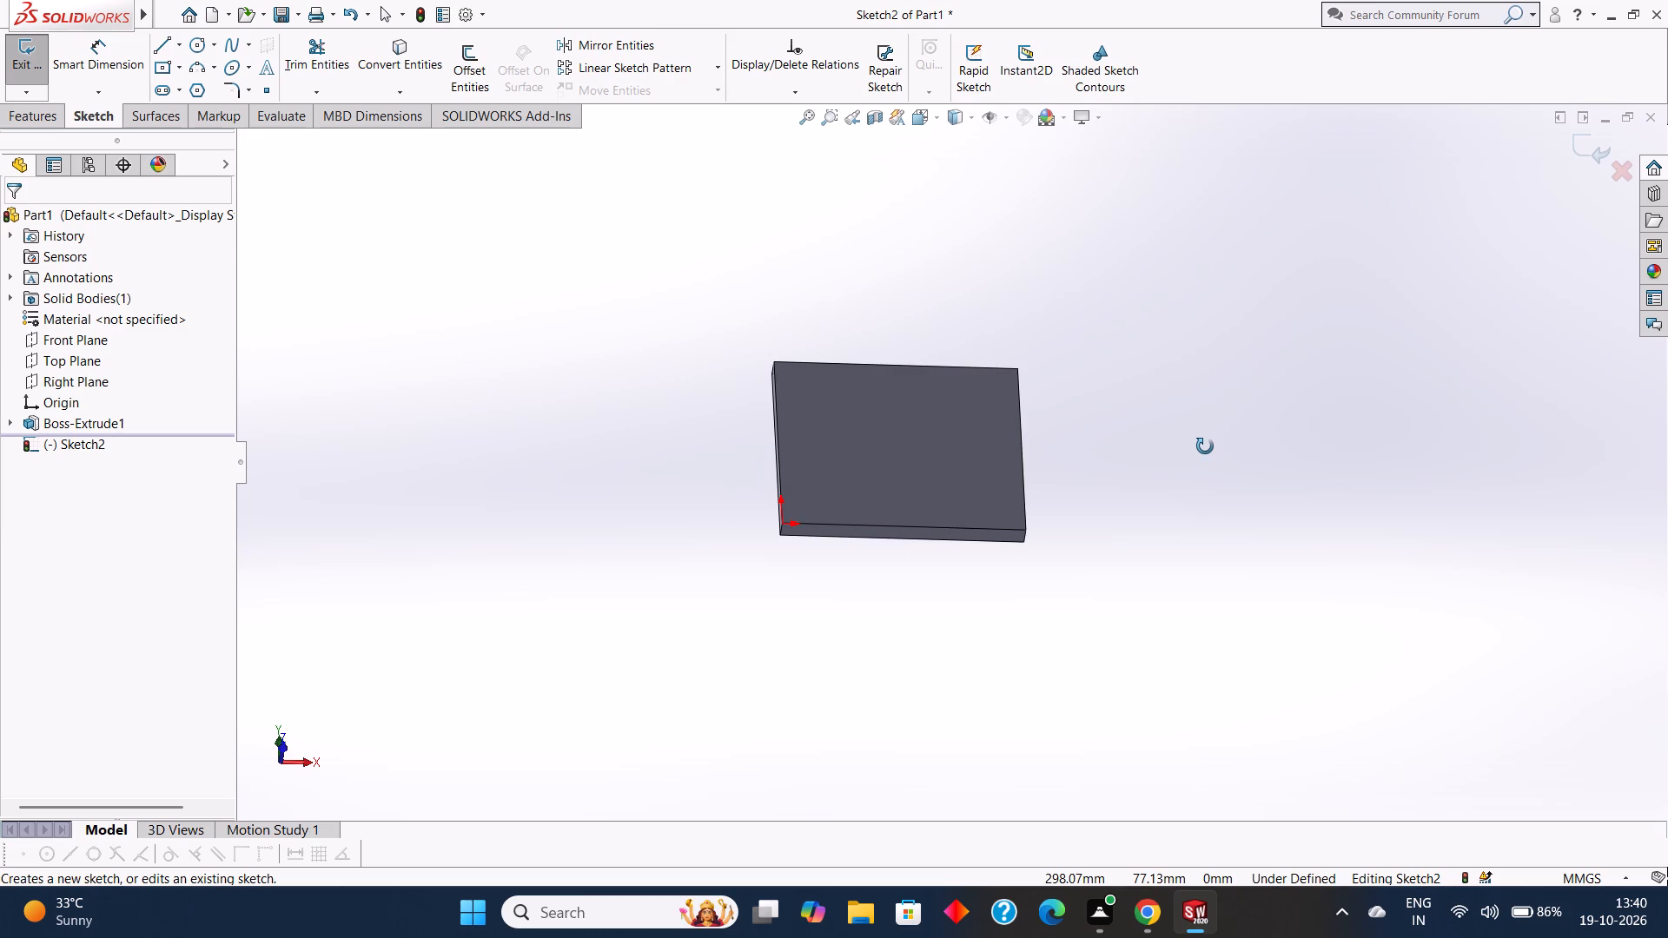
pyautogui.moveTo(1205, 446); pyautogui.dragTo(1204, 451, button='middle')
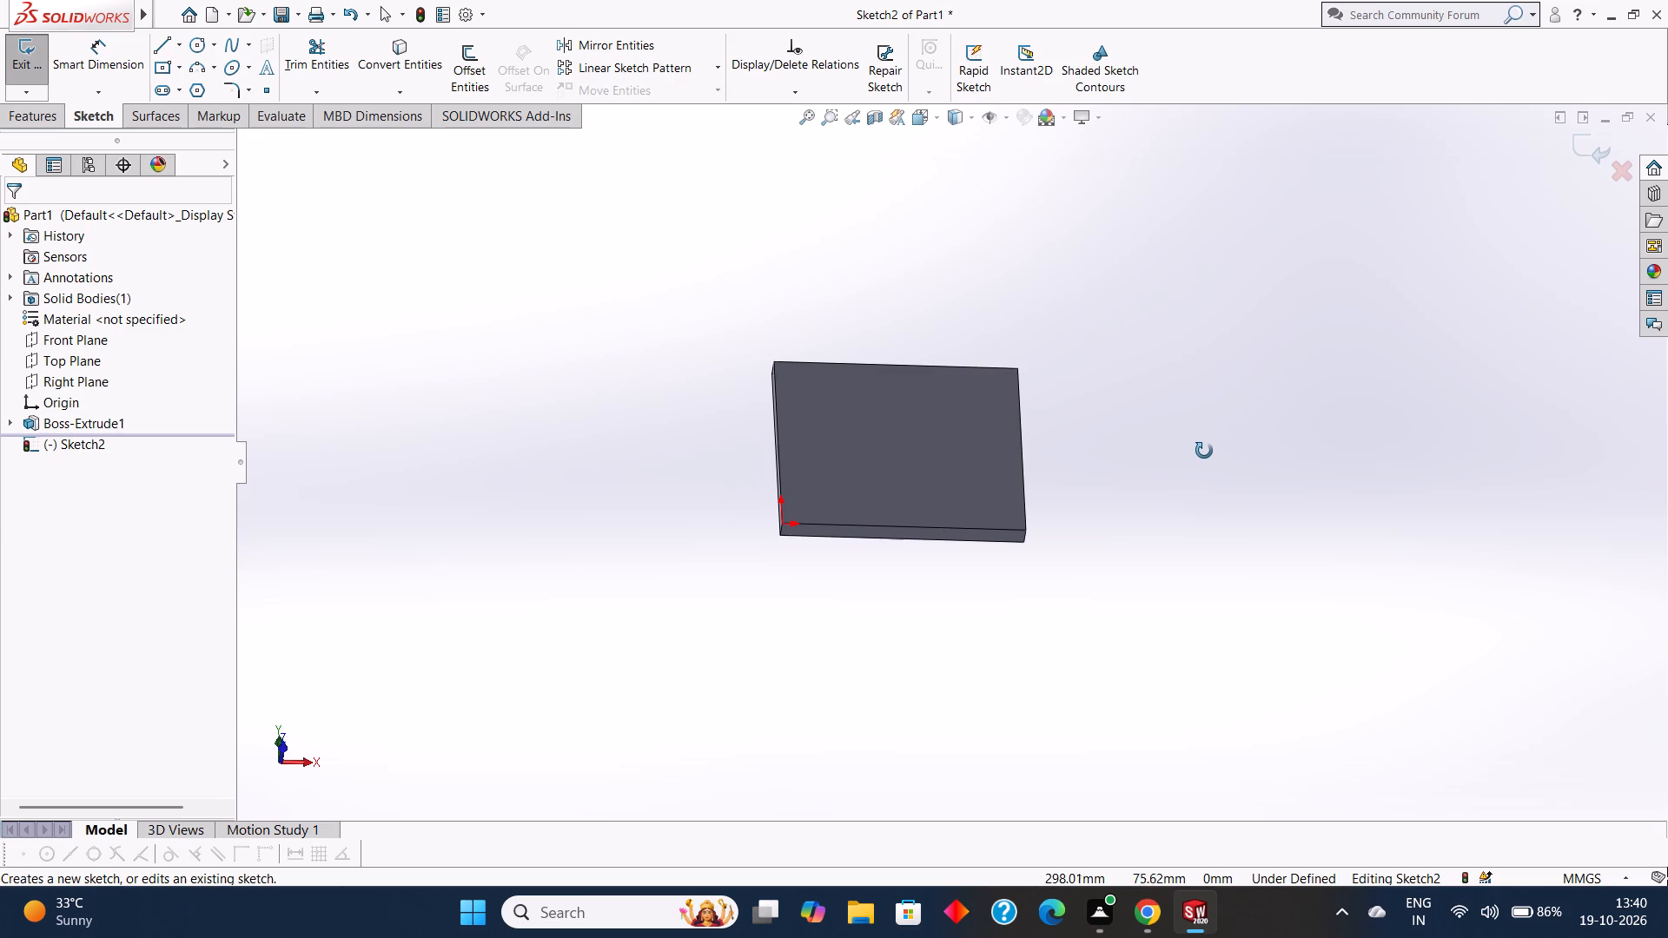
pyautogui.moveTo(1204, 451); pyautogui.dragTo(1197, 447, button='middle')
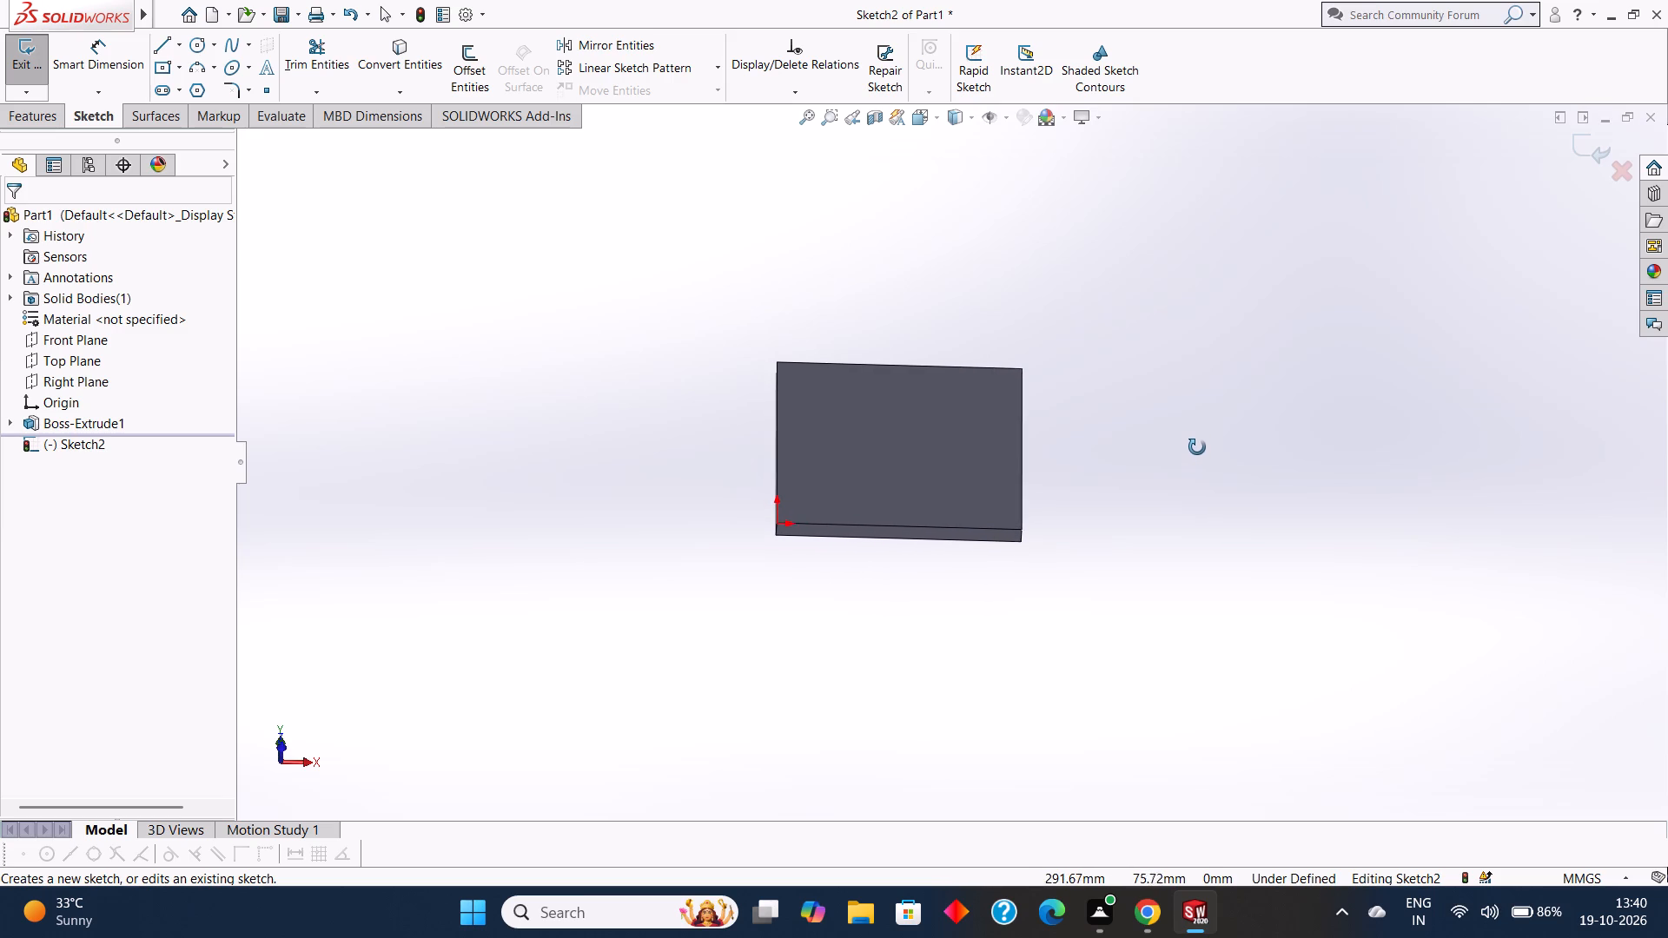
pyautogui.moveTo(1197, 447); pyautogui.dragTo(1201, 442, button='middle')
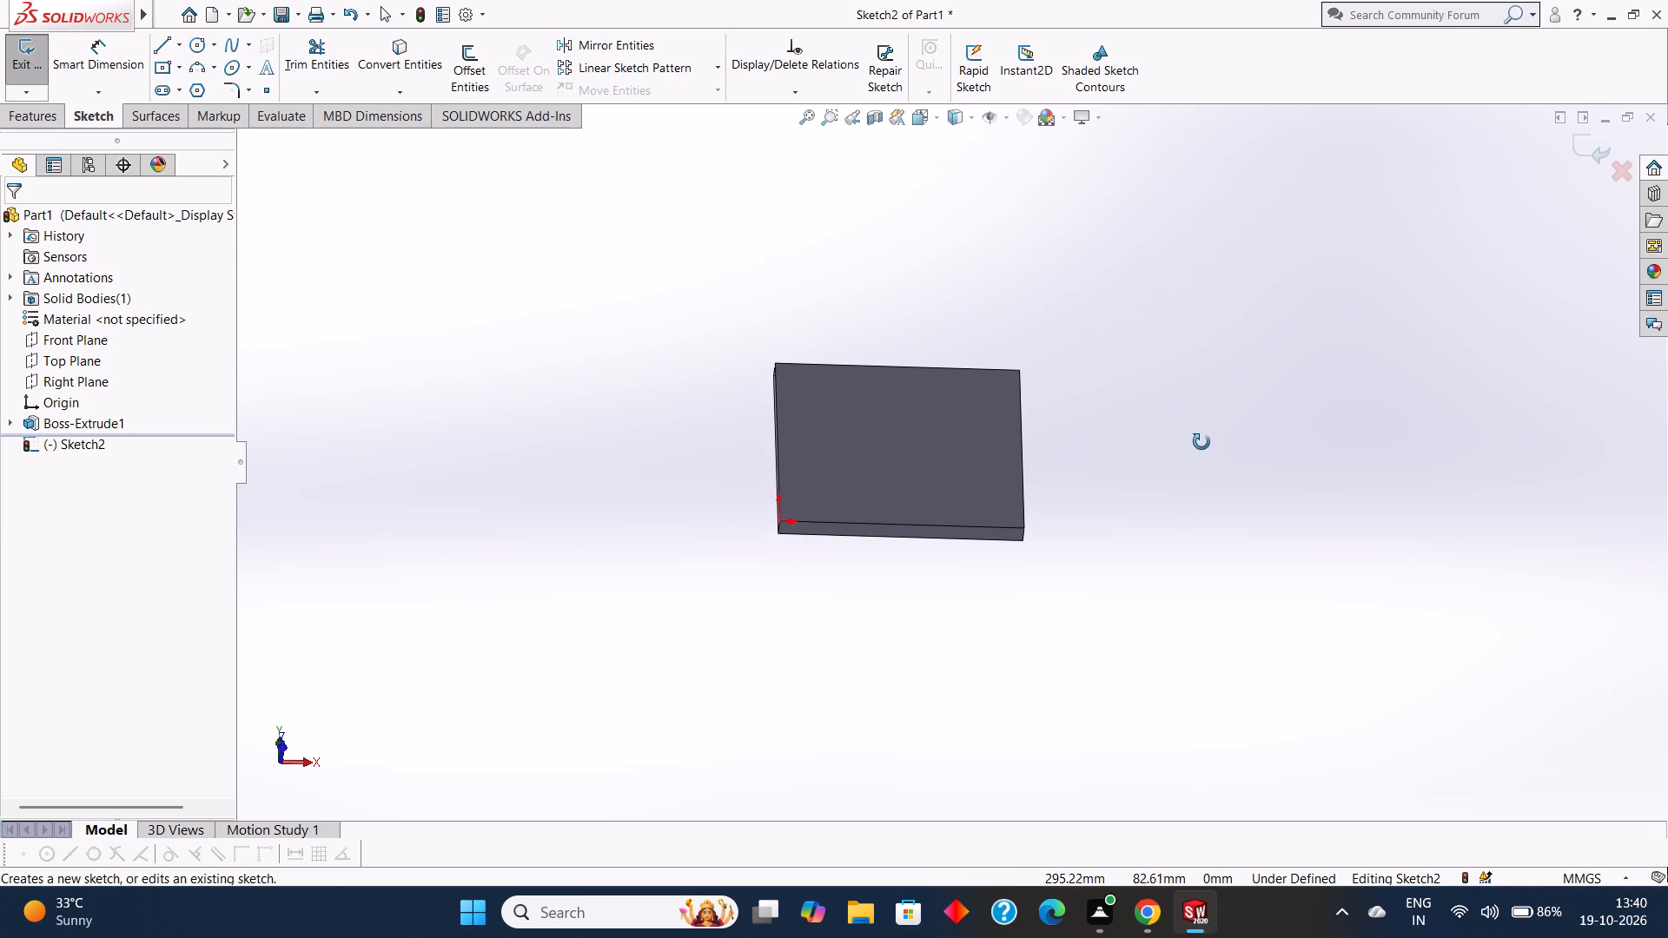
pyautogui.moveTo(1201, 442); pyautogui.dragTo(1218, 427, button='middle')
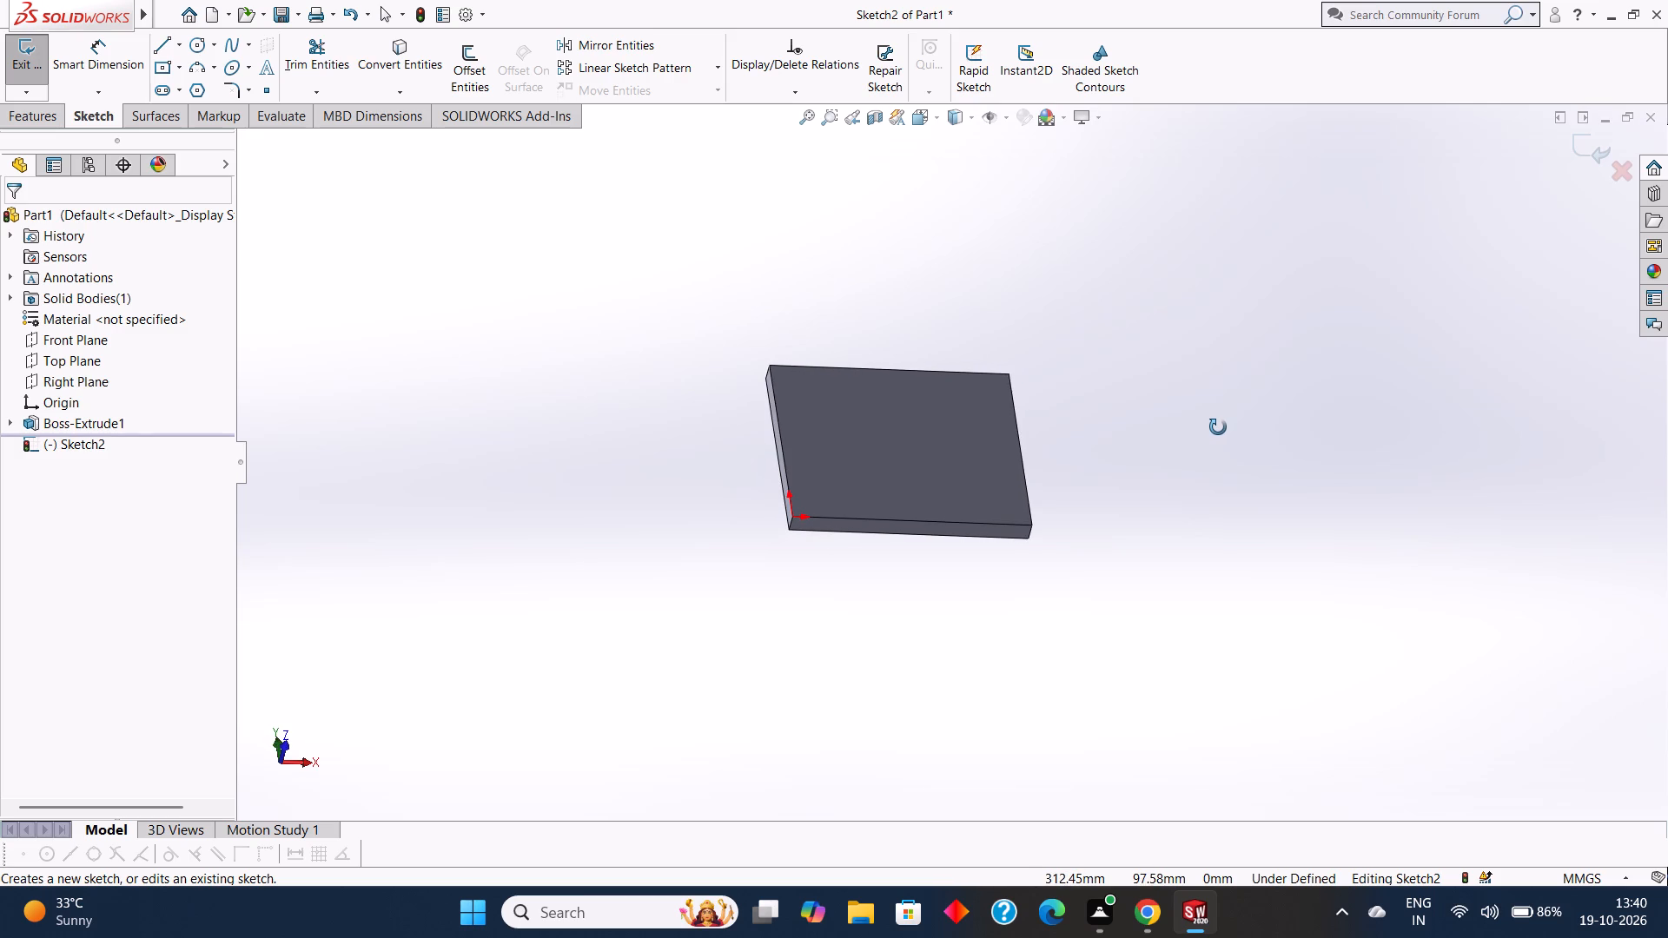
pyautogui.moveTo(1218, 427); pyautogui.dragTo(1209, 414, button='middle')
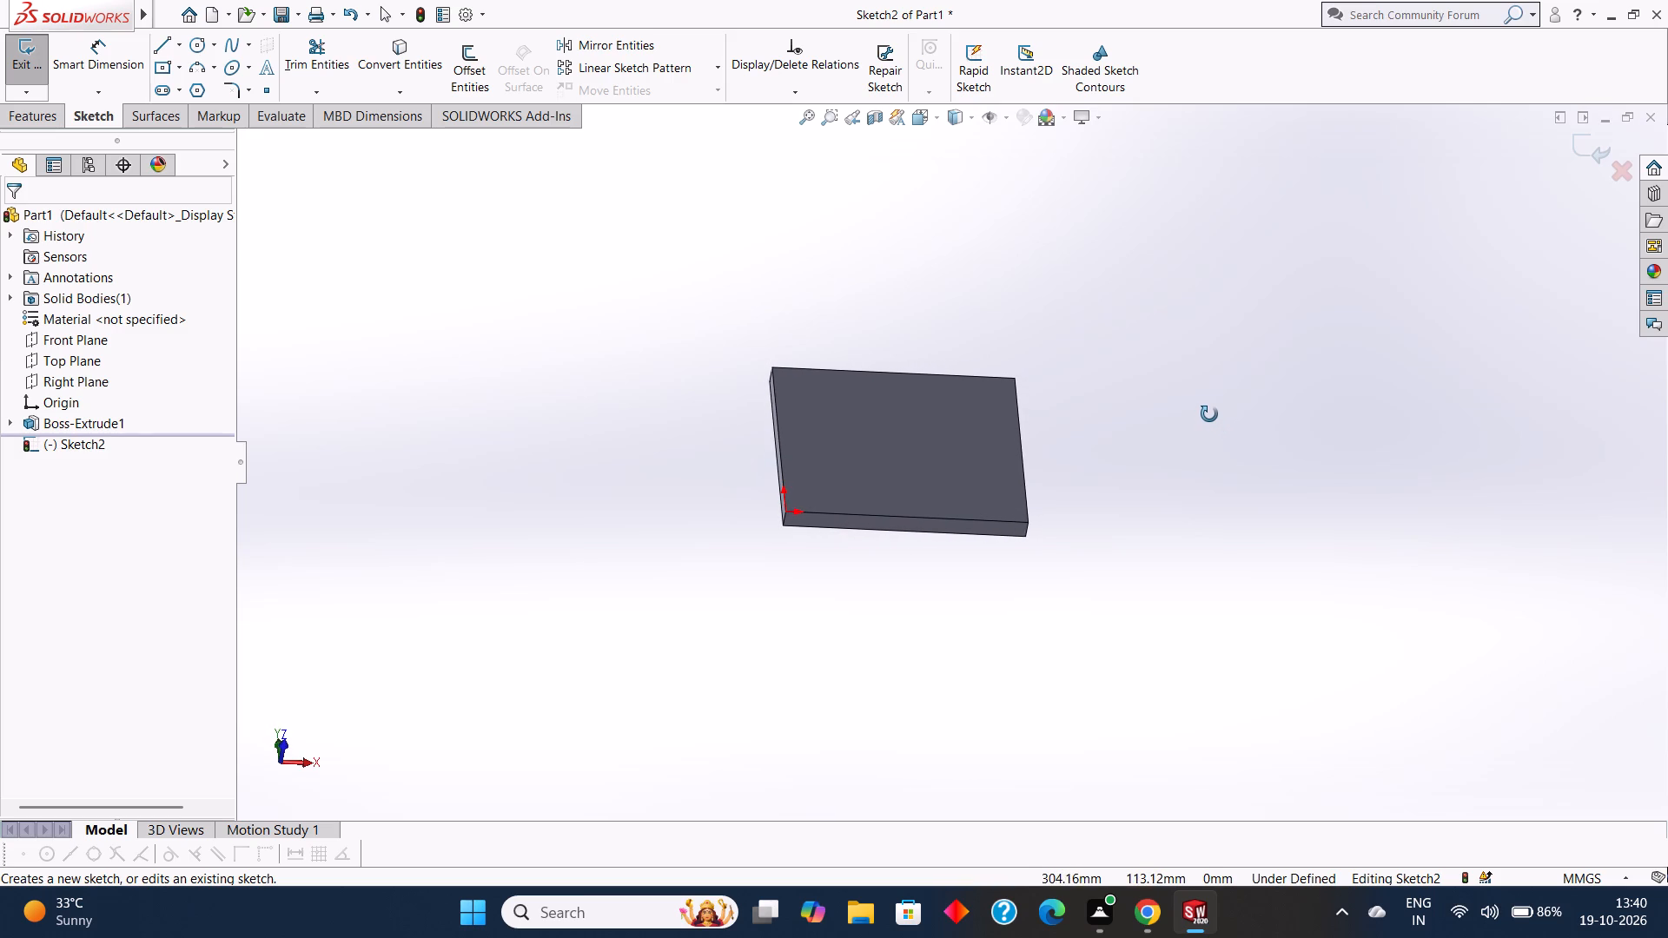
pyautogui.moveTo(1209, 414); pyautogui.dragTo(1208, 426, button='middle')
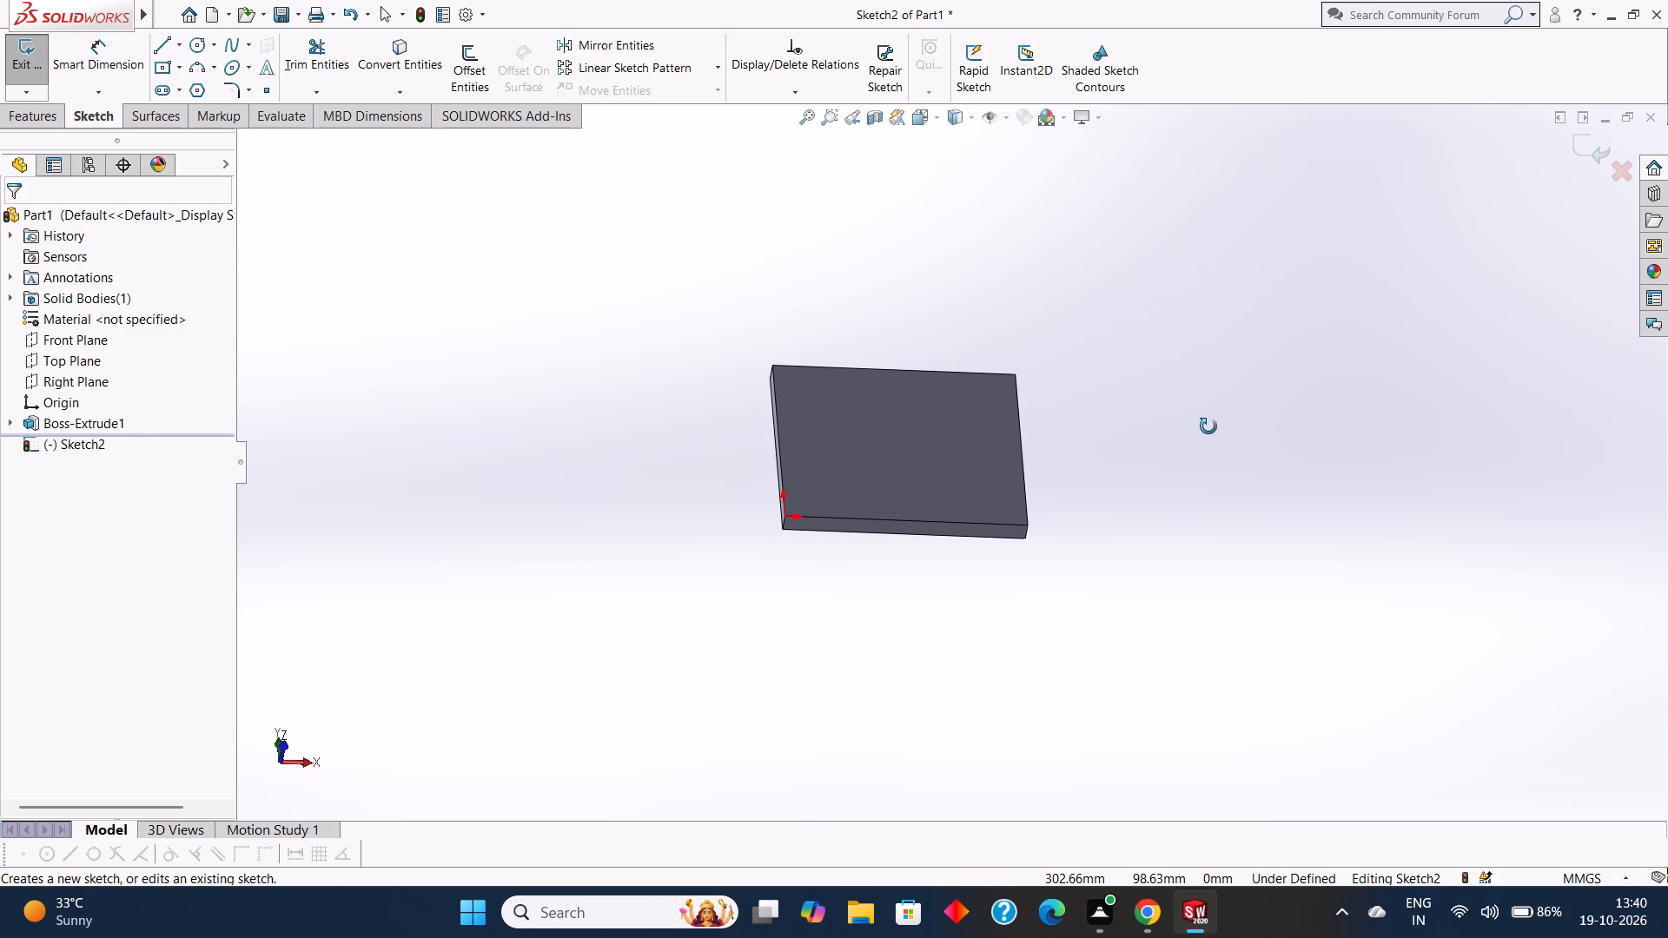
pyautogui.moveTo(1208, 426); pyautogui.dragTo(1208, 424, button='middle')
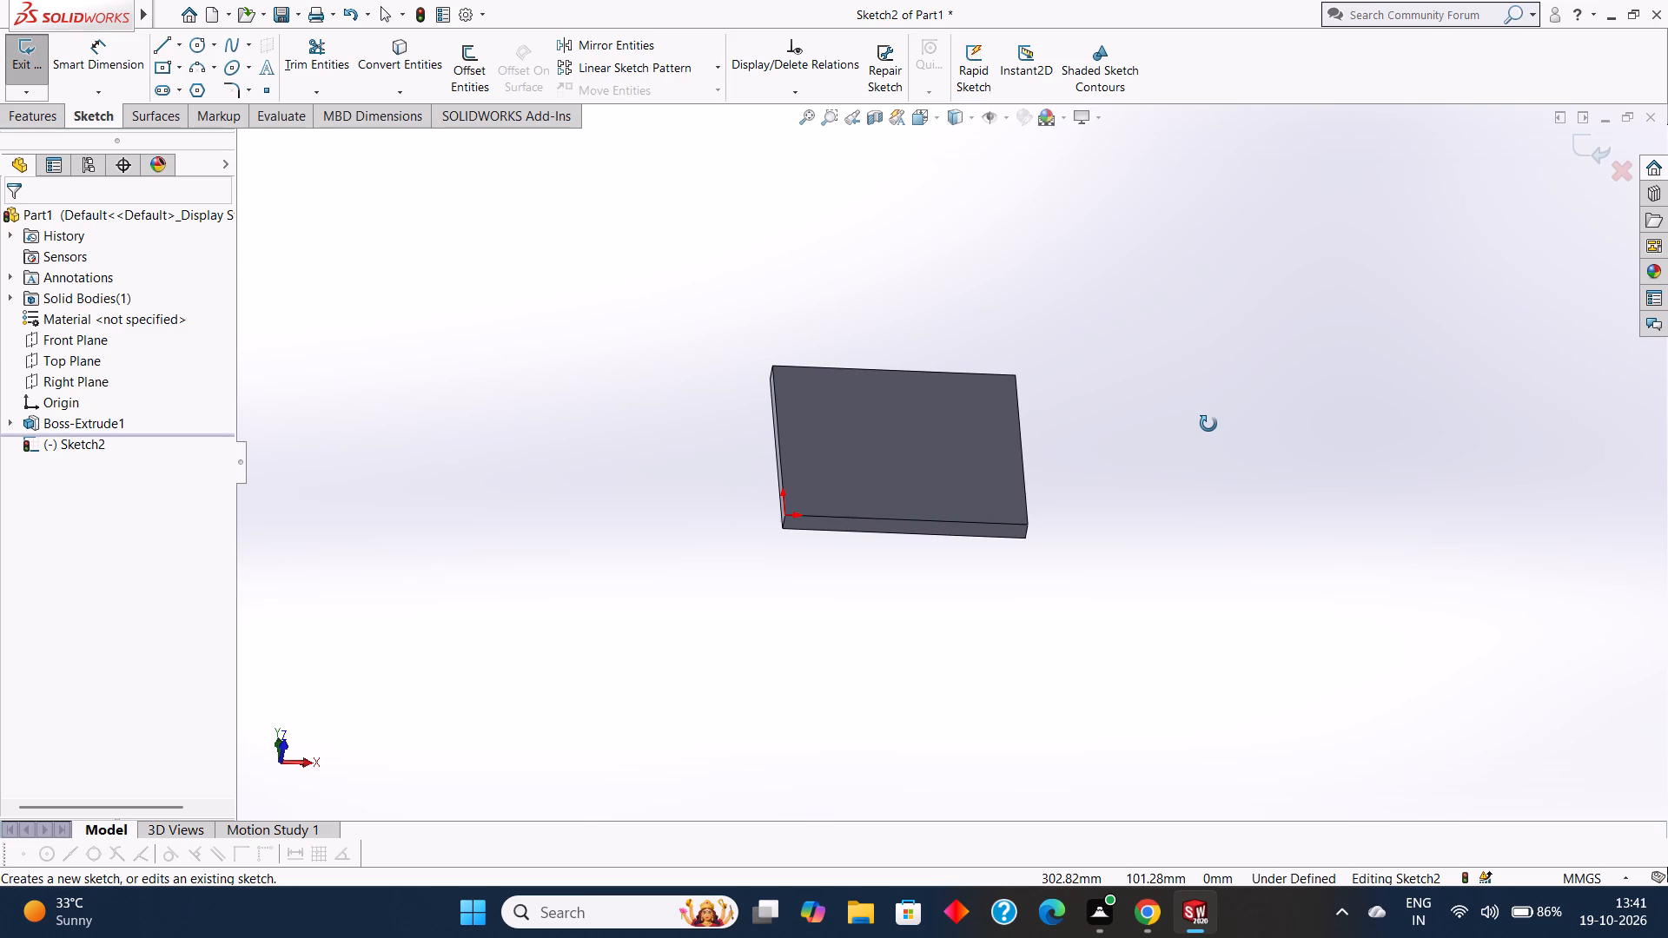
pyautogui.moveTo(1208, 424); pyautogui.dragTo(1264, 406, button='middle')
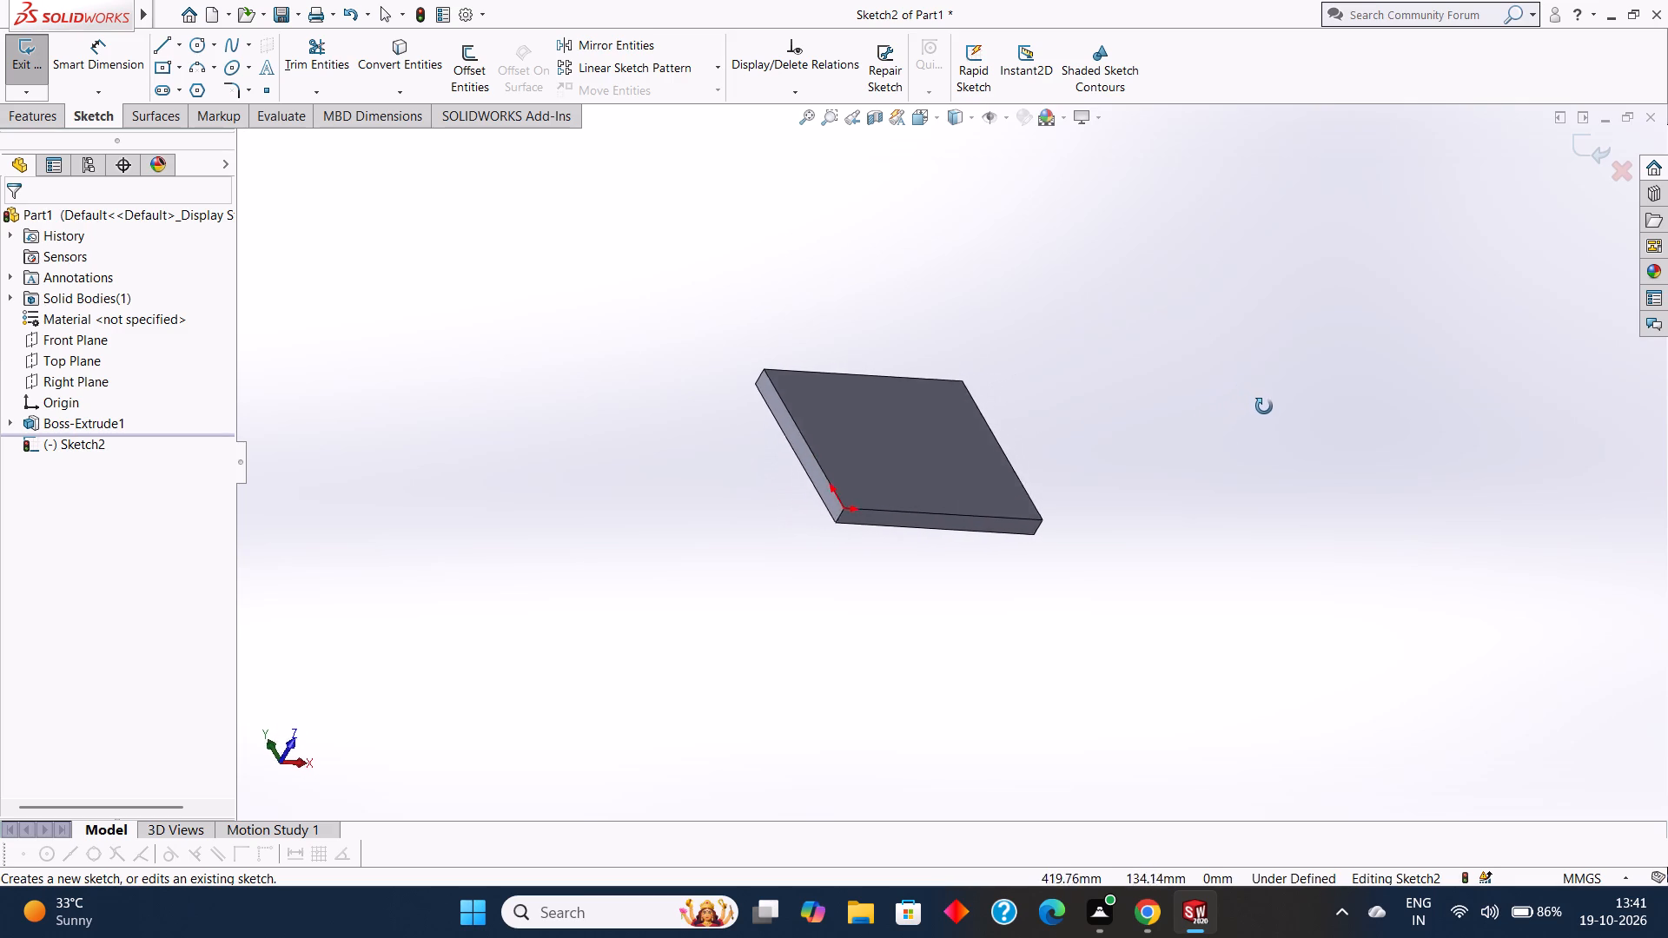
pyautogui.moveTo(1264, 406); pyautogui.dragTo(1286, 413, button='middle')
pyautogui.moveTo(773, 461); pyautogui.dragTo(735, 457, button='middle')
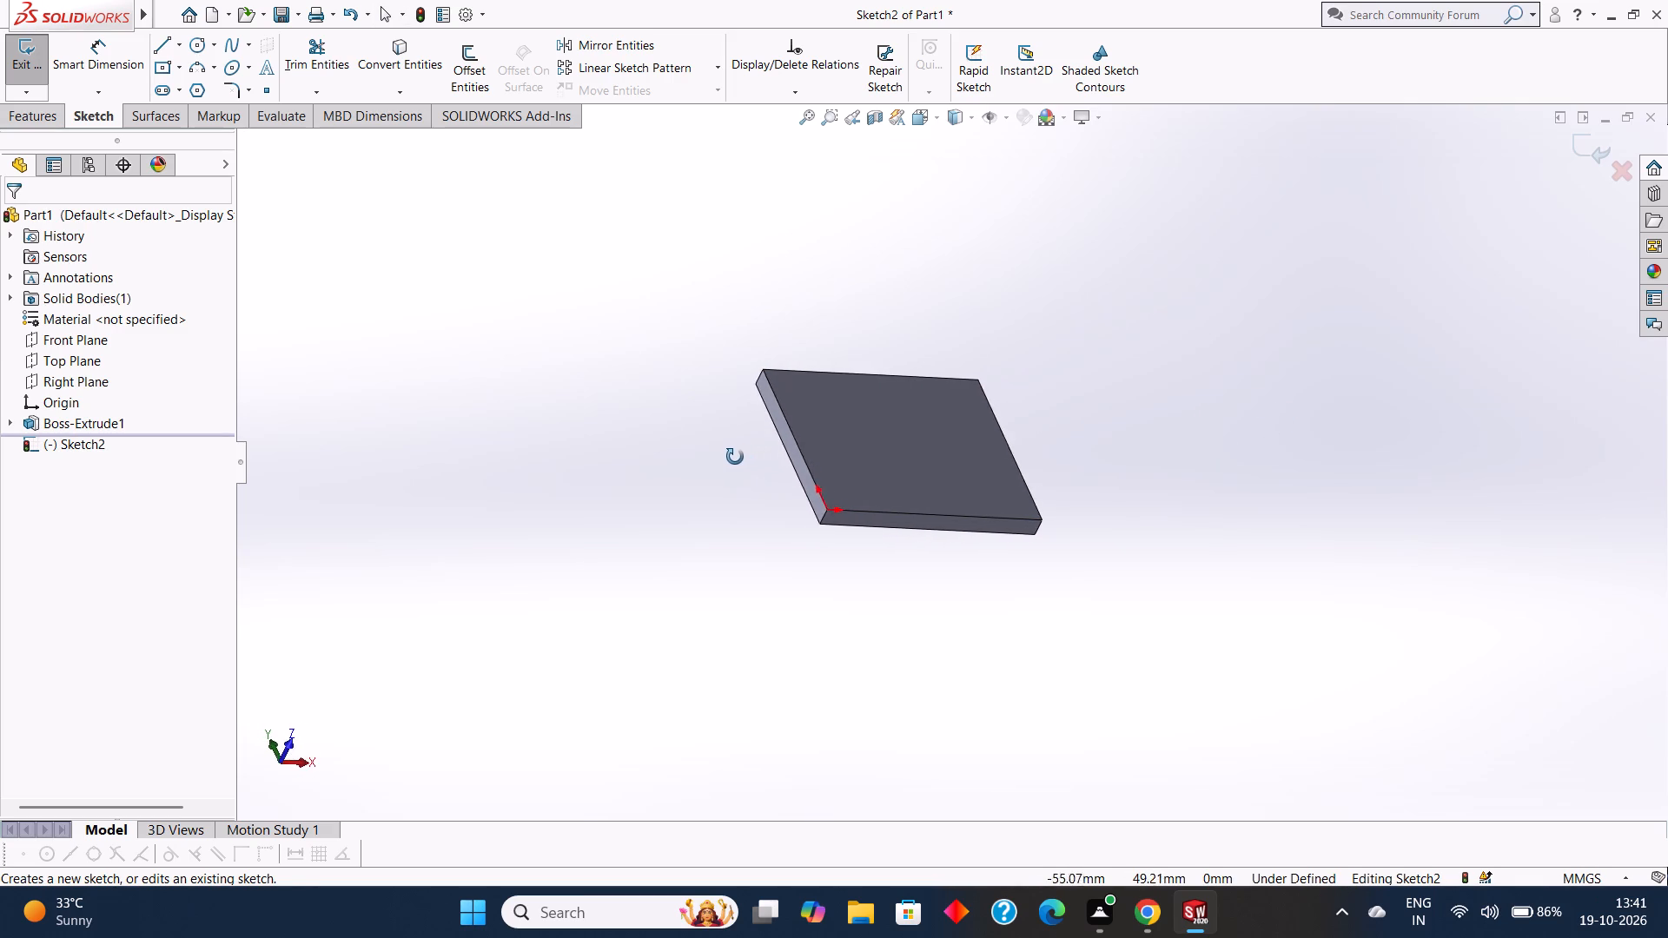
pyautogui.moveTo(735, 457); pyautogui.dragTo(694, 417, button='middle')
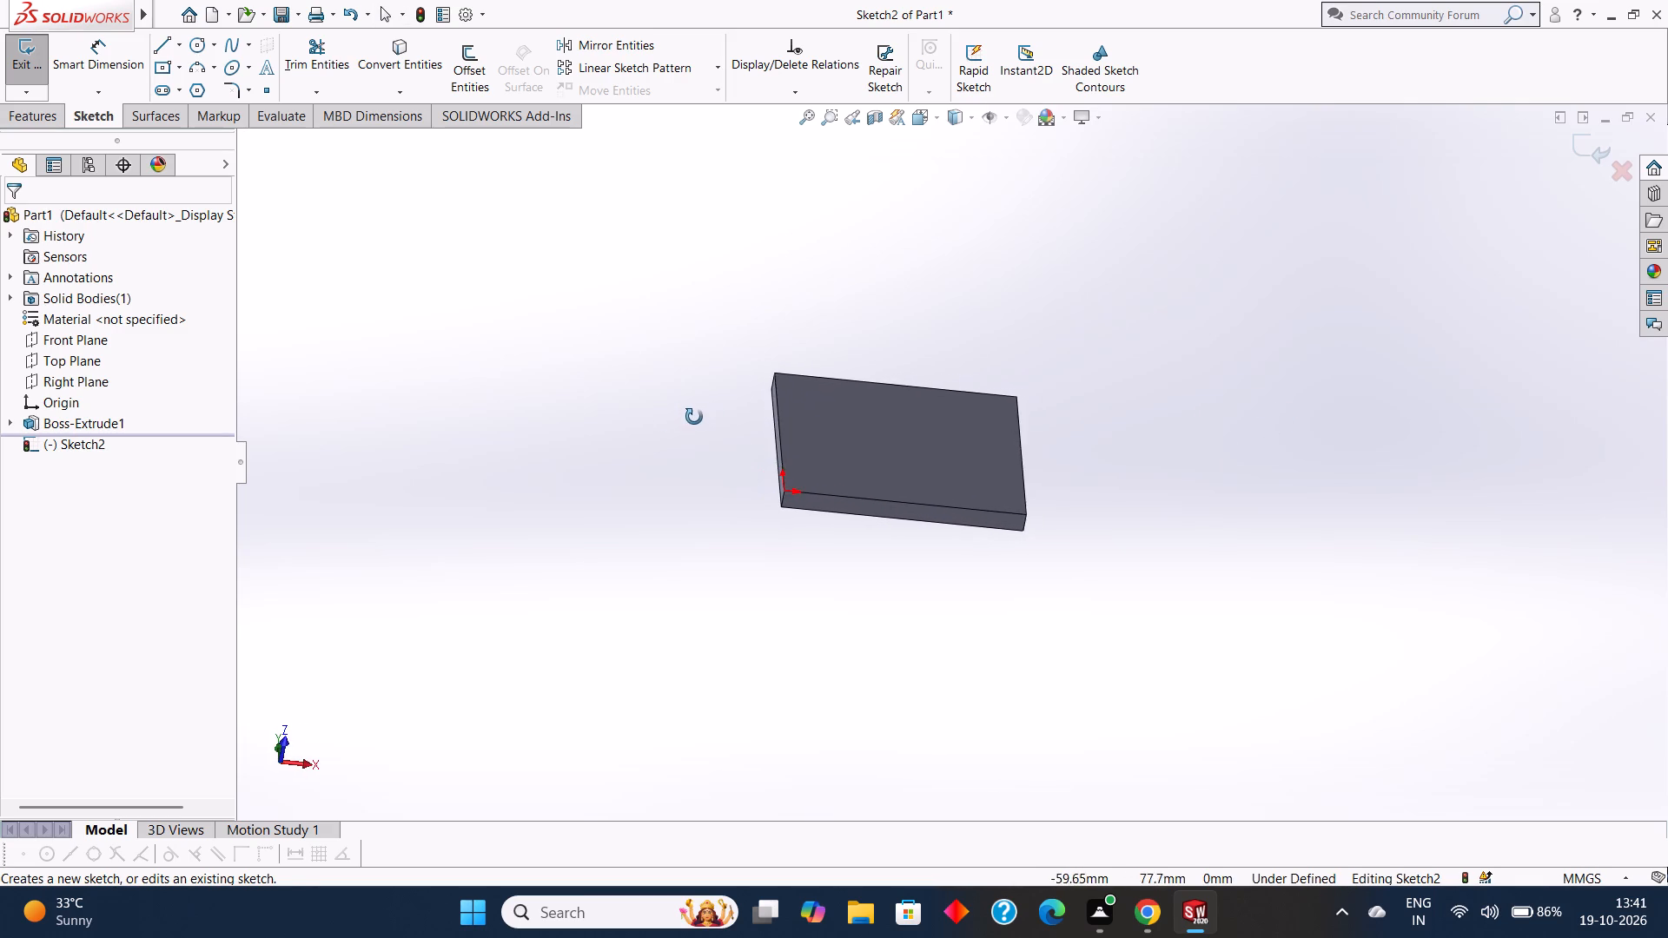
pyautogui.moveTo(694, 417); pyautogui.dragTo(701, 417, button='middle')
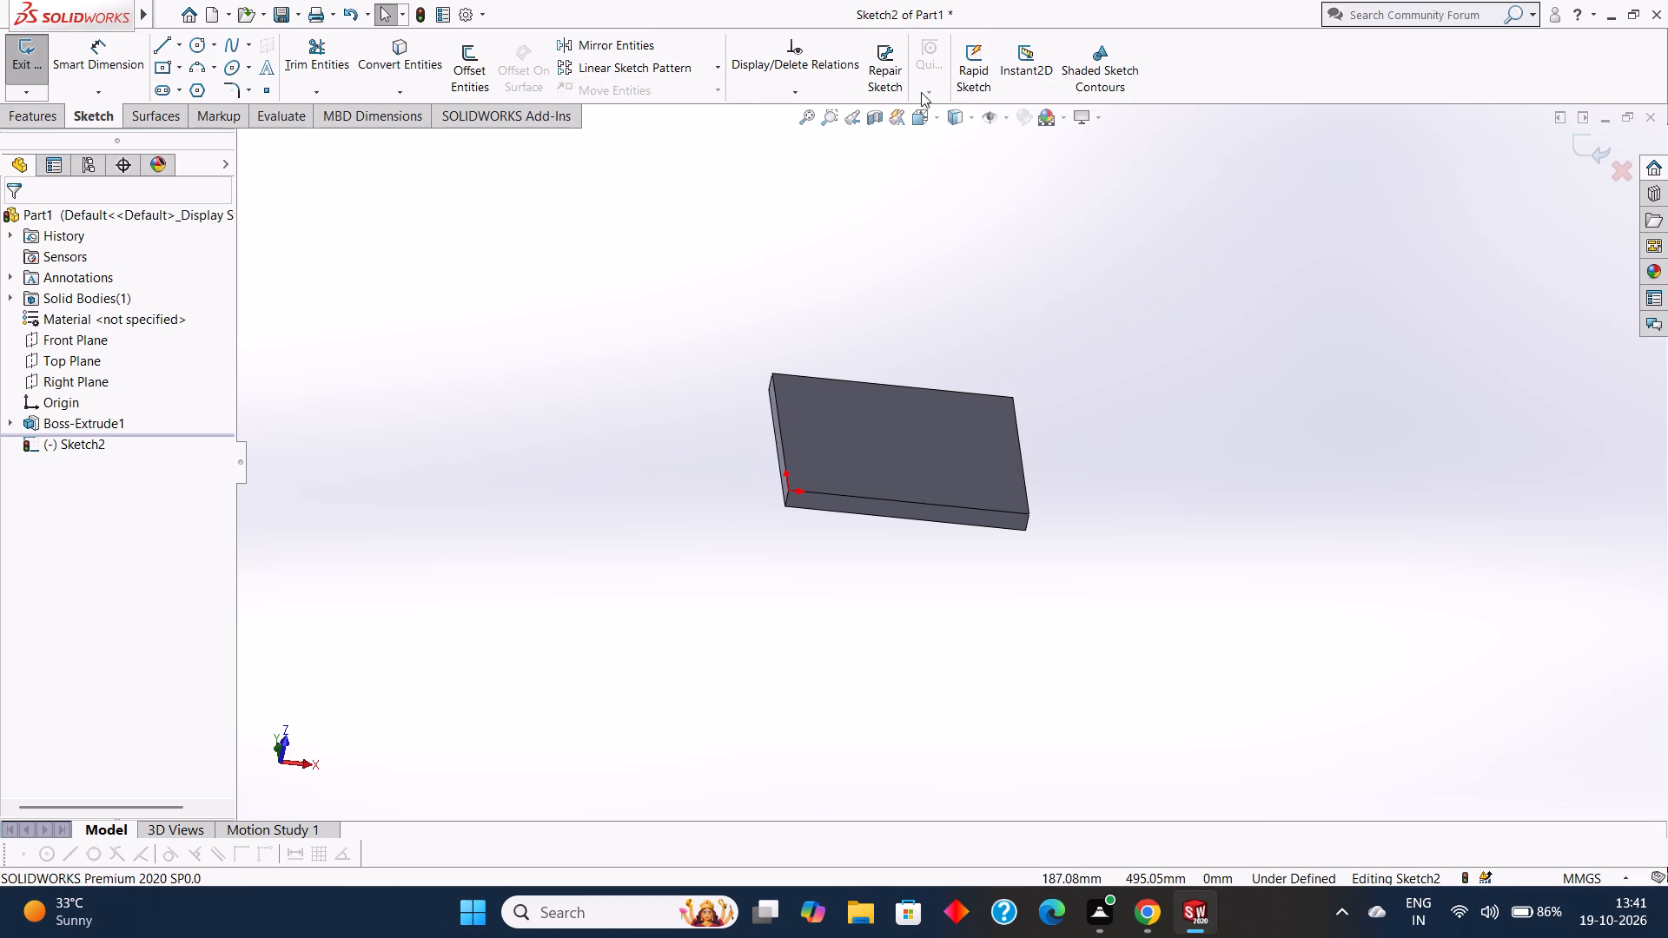
# Exit the empty sketch on the plate's front face without drawing anything in it.
pyautogui.click(22, 73)
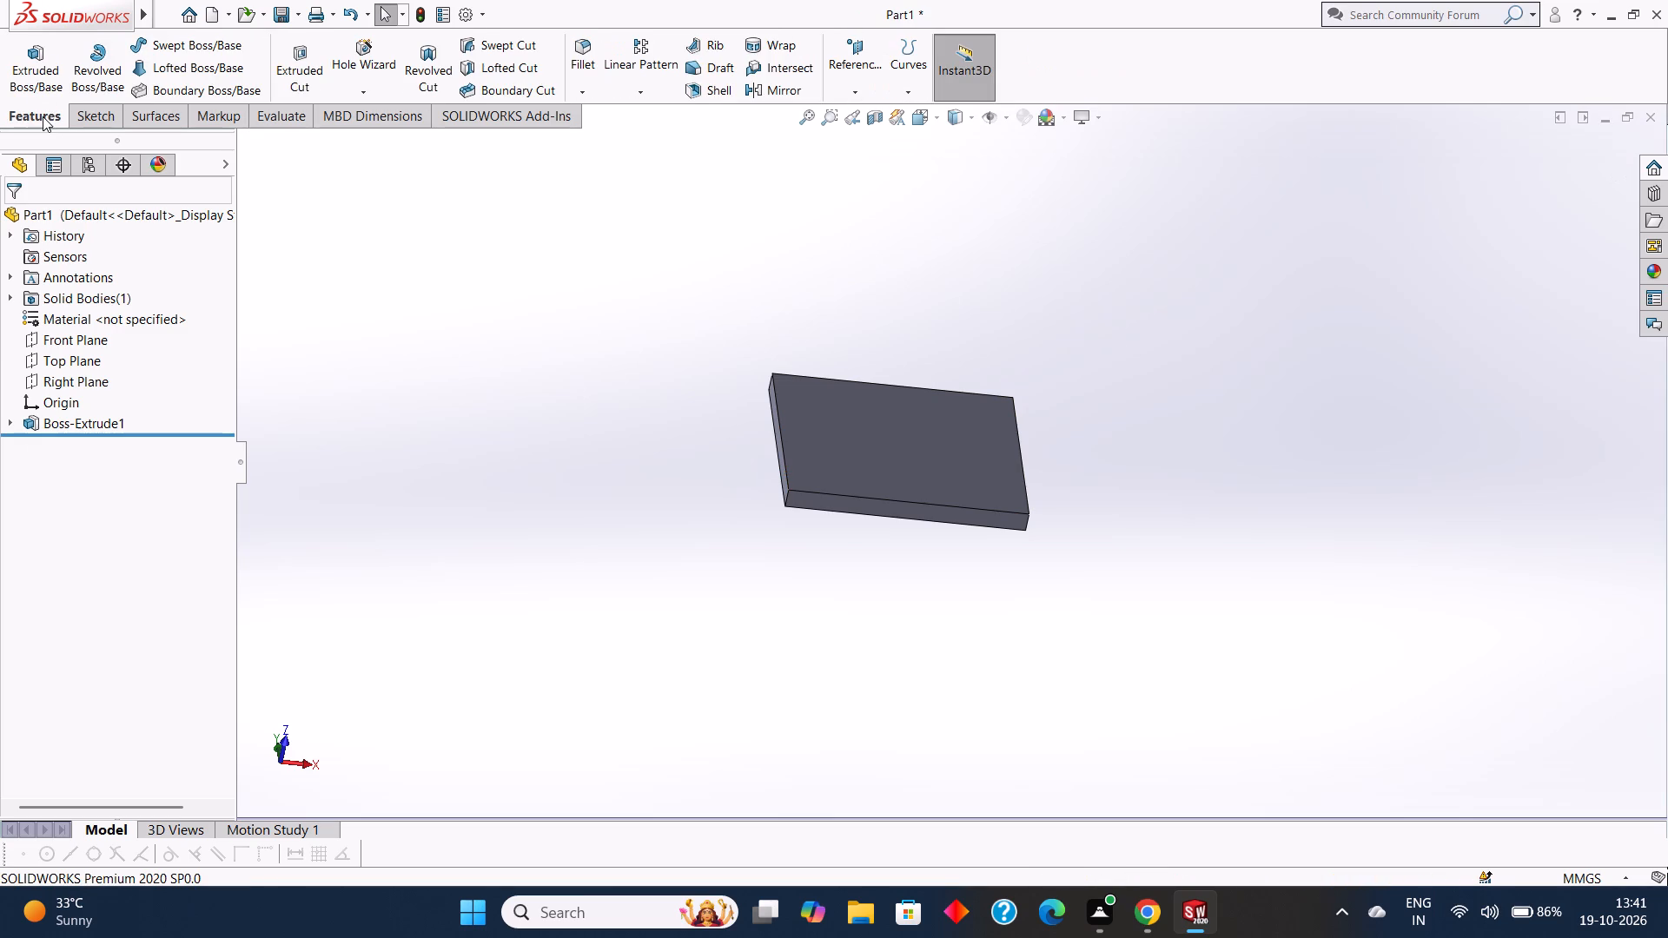
pyautogui.click(43, 116)
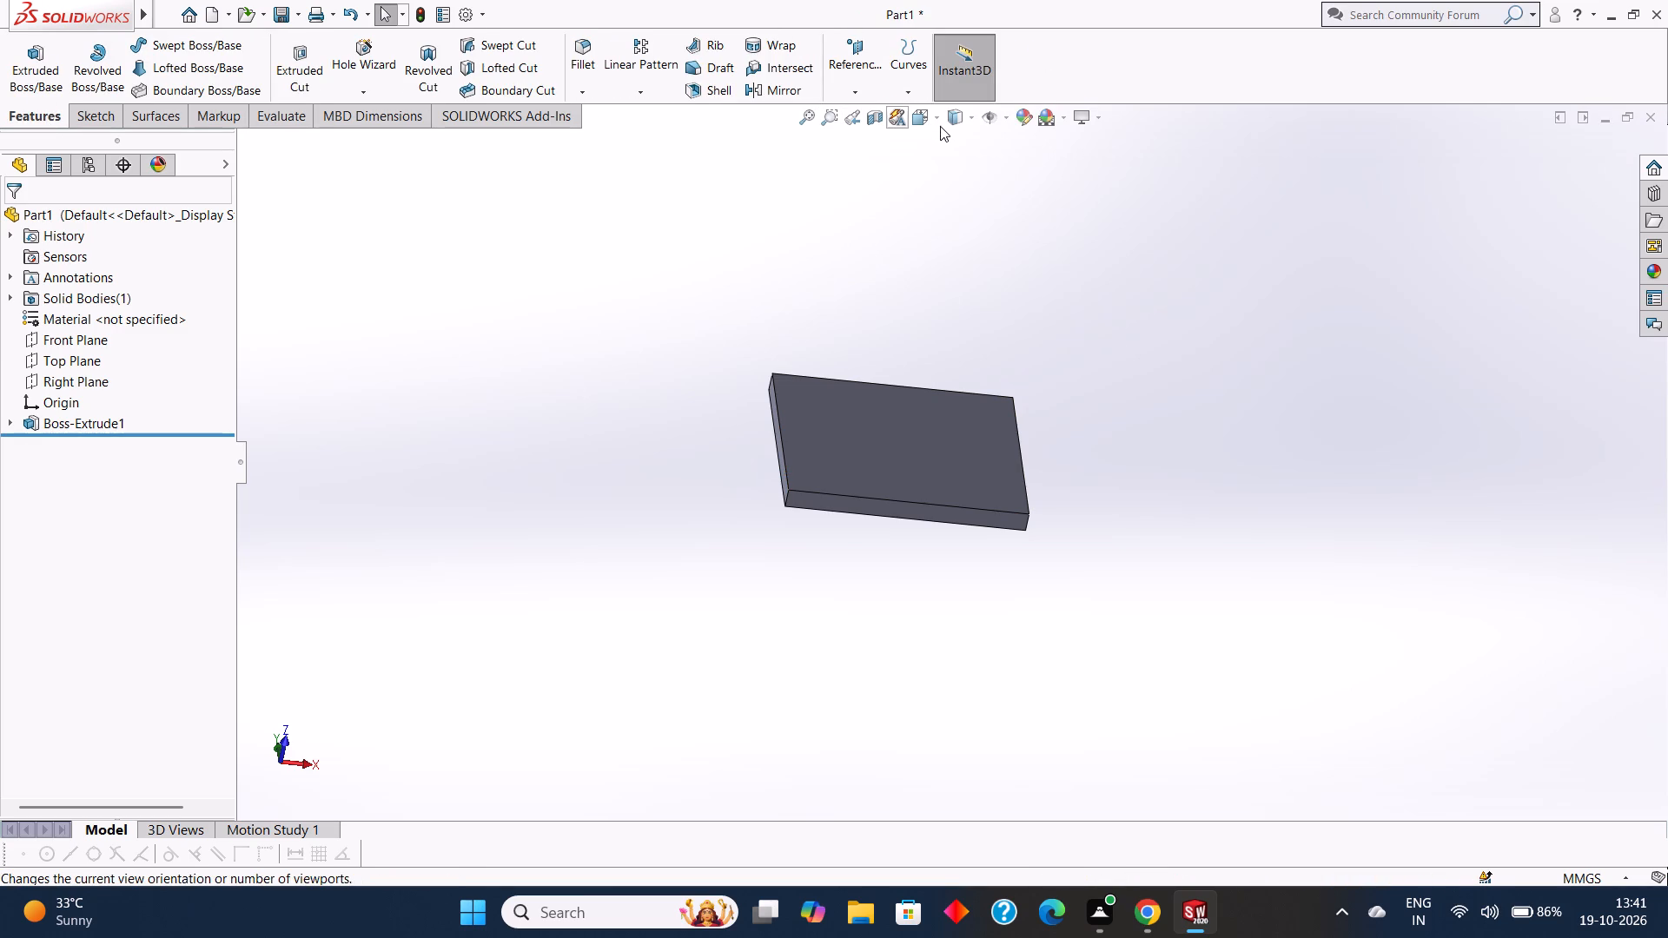
pyautogui.click(940, 122)
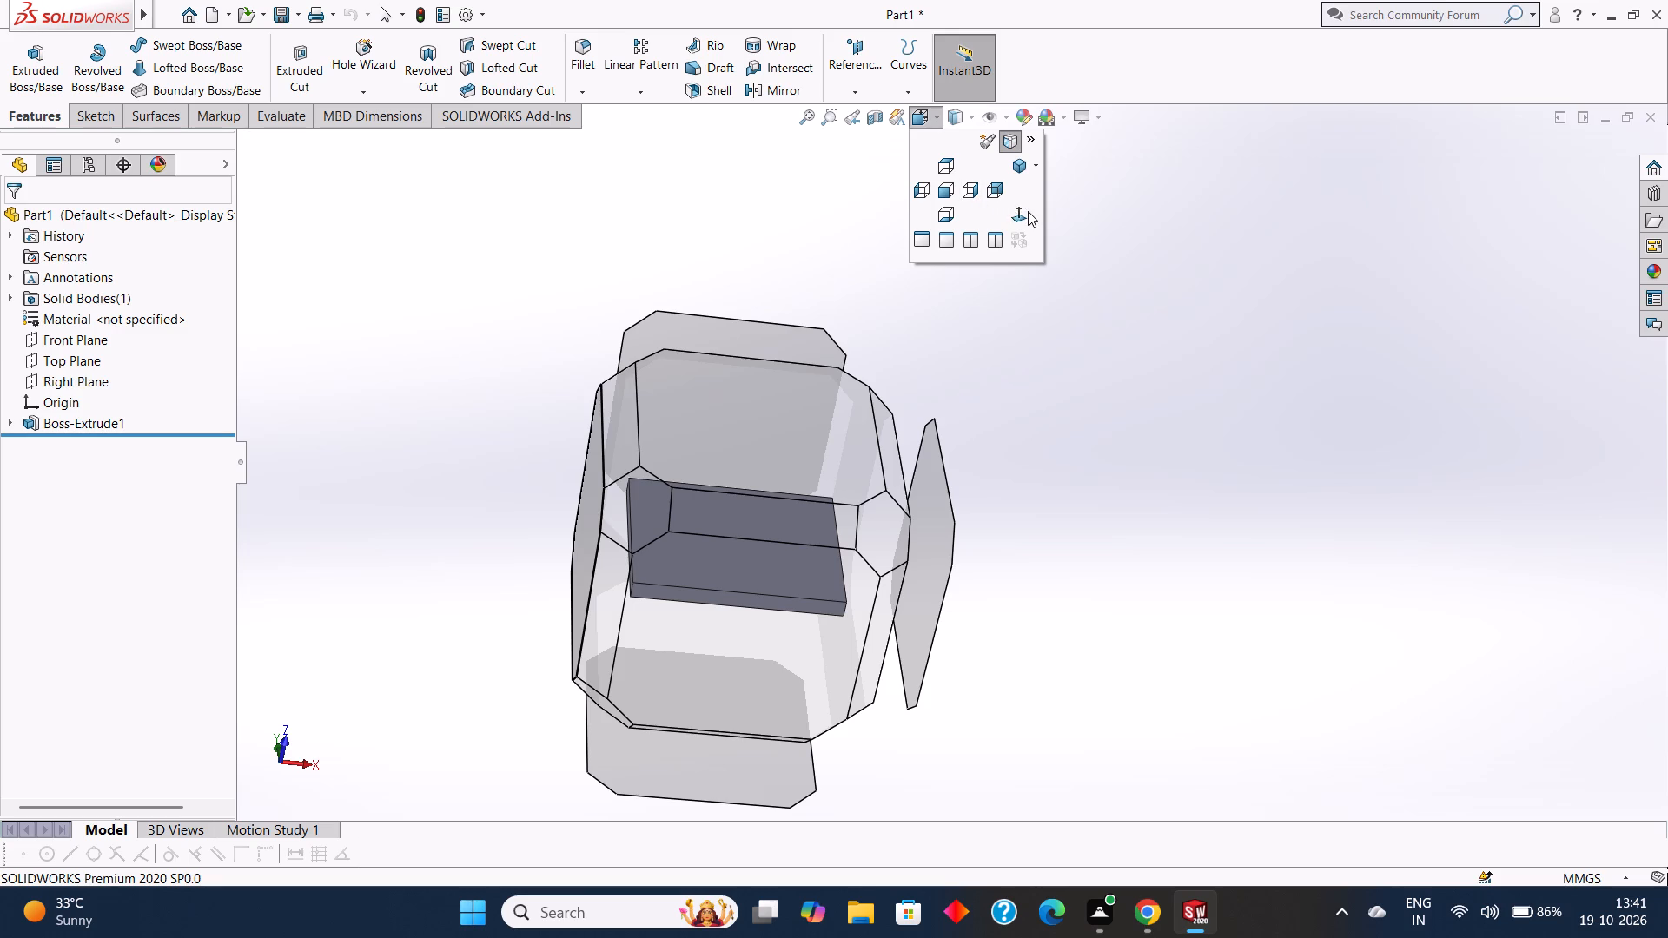
pyautogui.click(1028, 211)
pyautogui.moveTo(990, 266); pyautogui.dragTo(996, 400, button='middle')
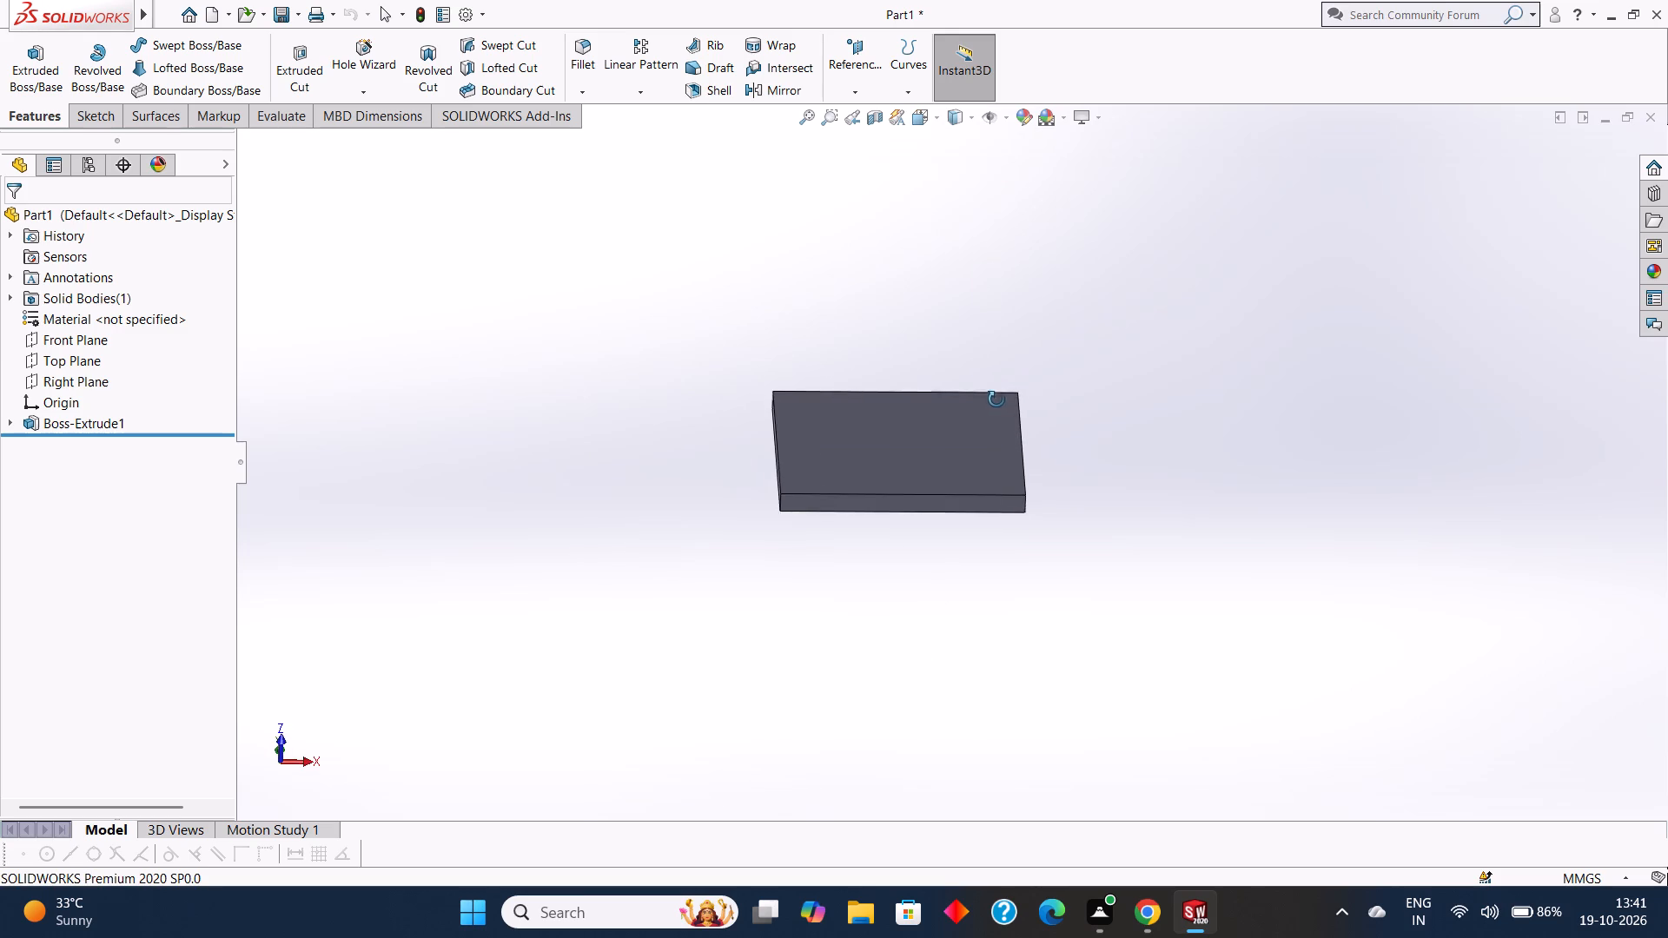
pyautogui.moveTo(996, 400); pyautogui.dragTo(996, 389, button='middle')
# Start a reference plane and work out its offset distance, 16 + 48, in Calculator.
pyautogui.click(863, 95)
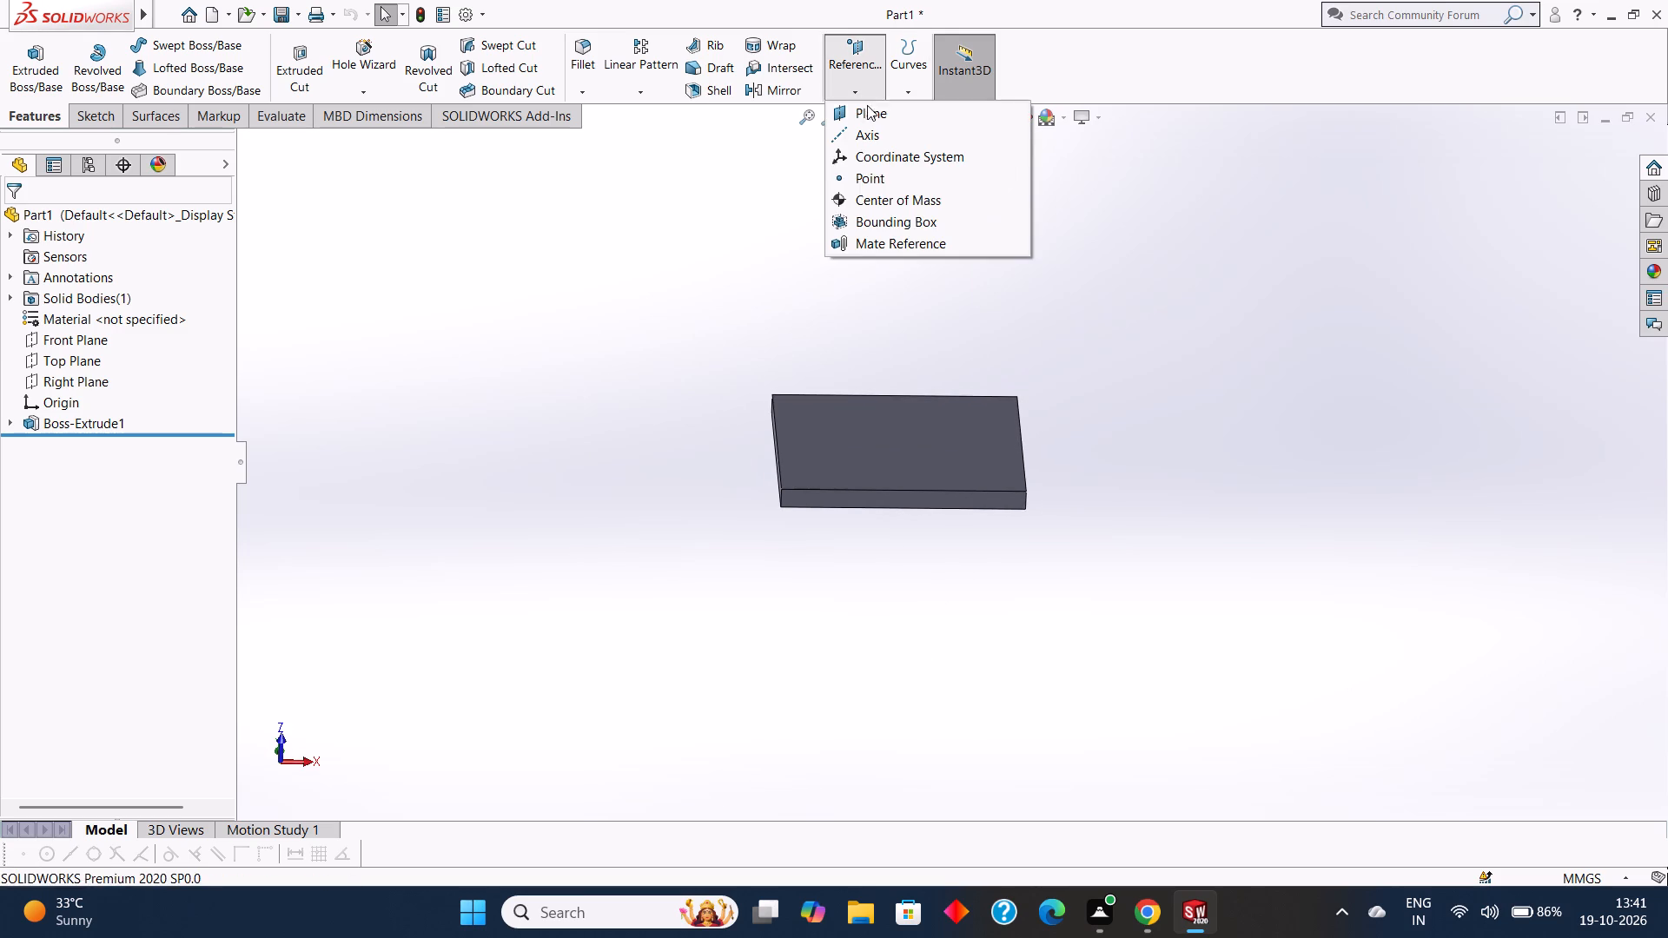
pyautogui.click(868, 109)
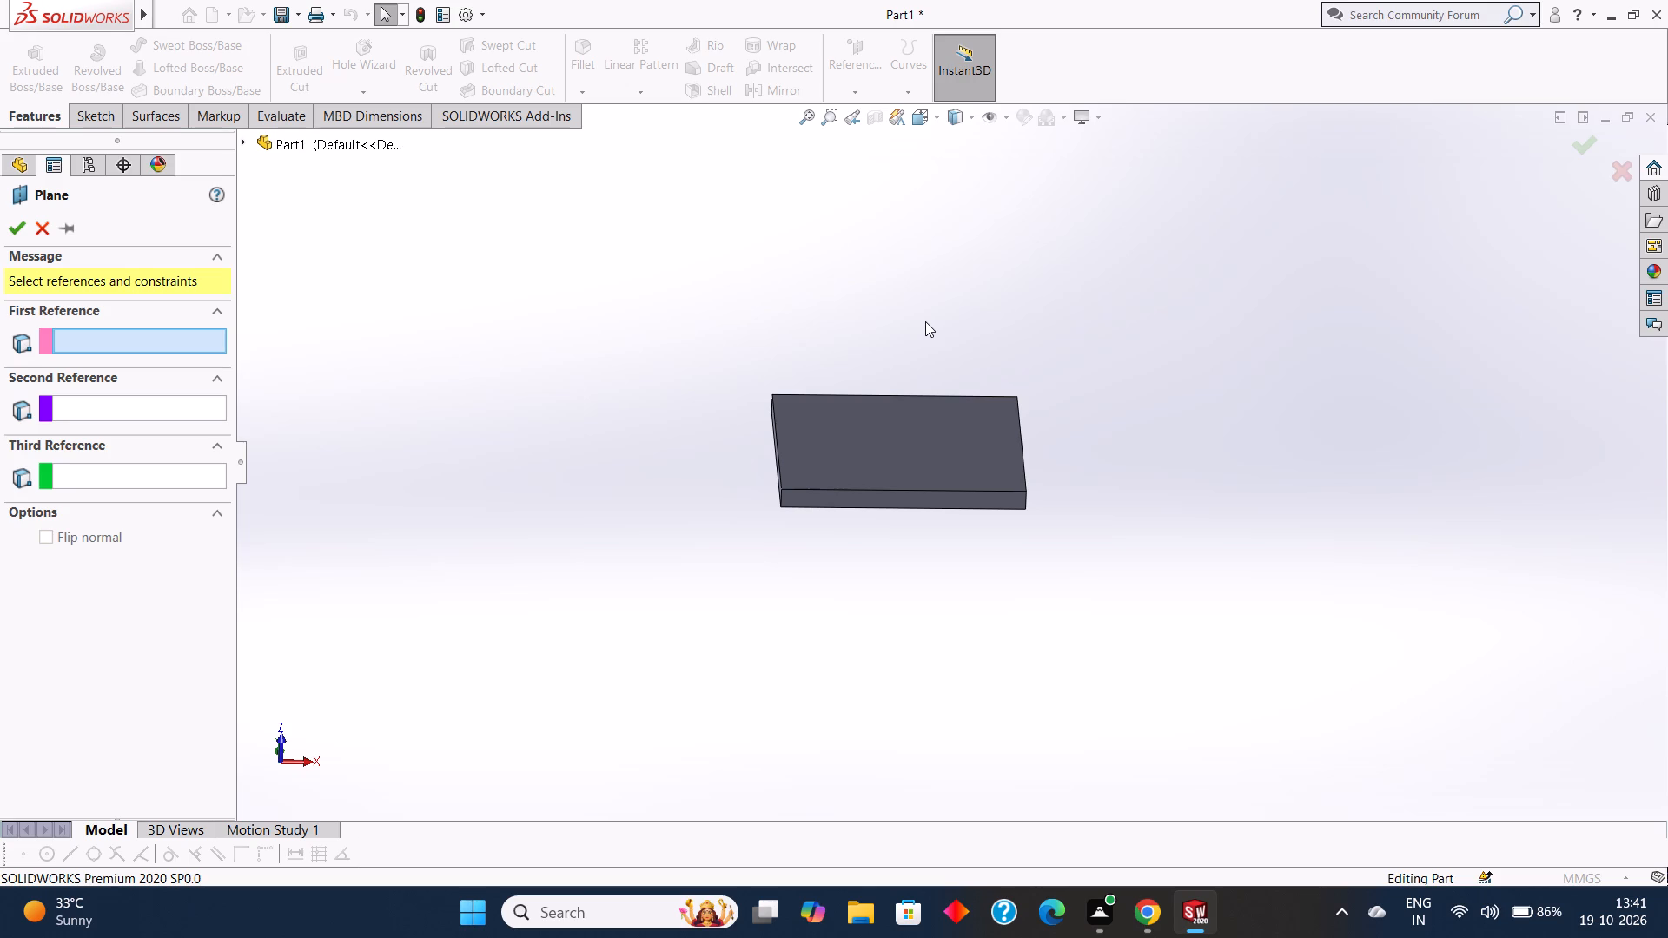
pyautogui.click(576, 908)
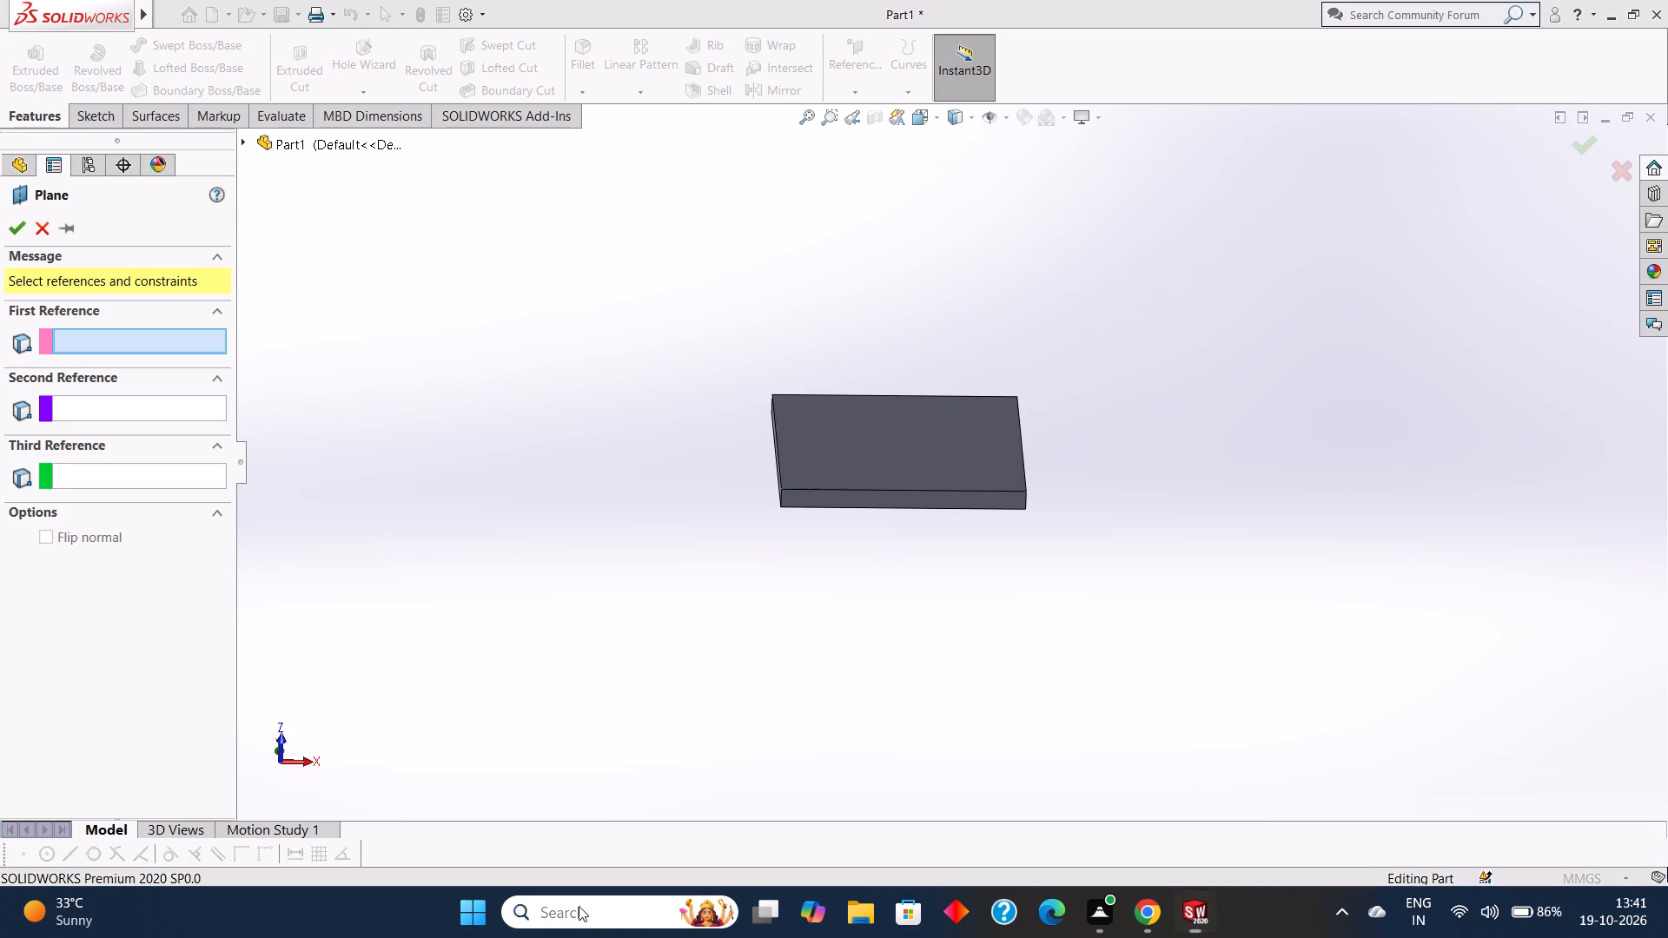
pyautogui.write('cal')
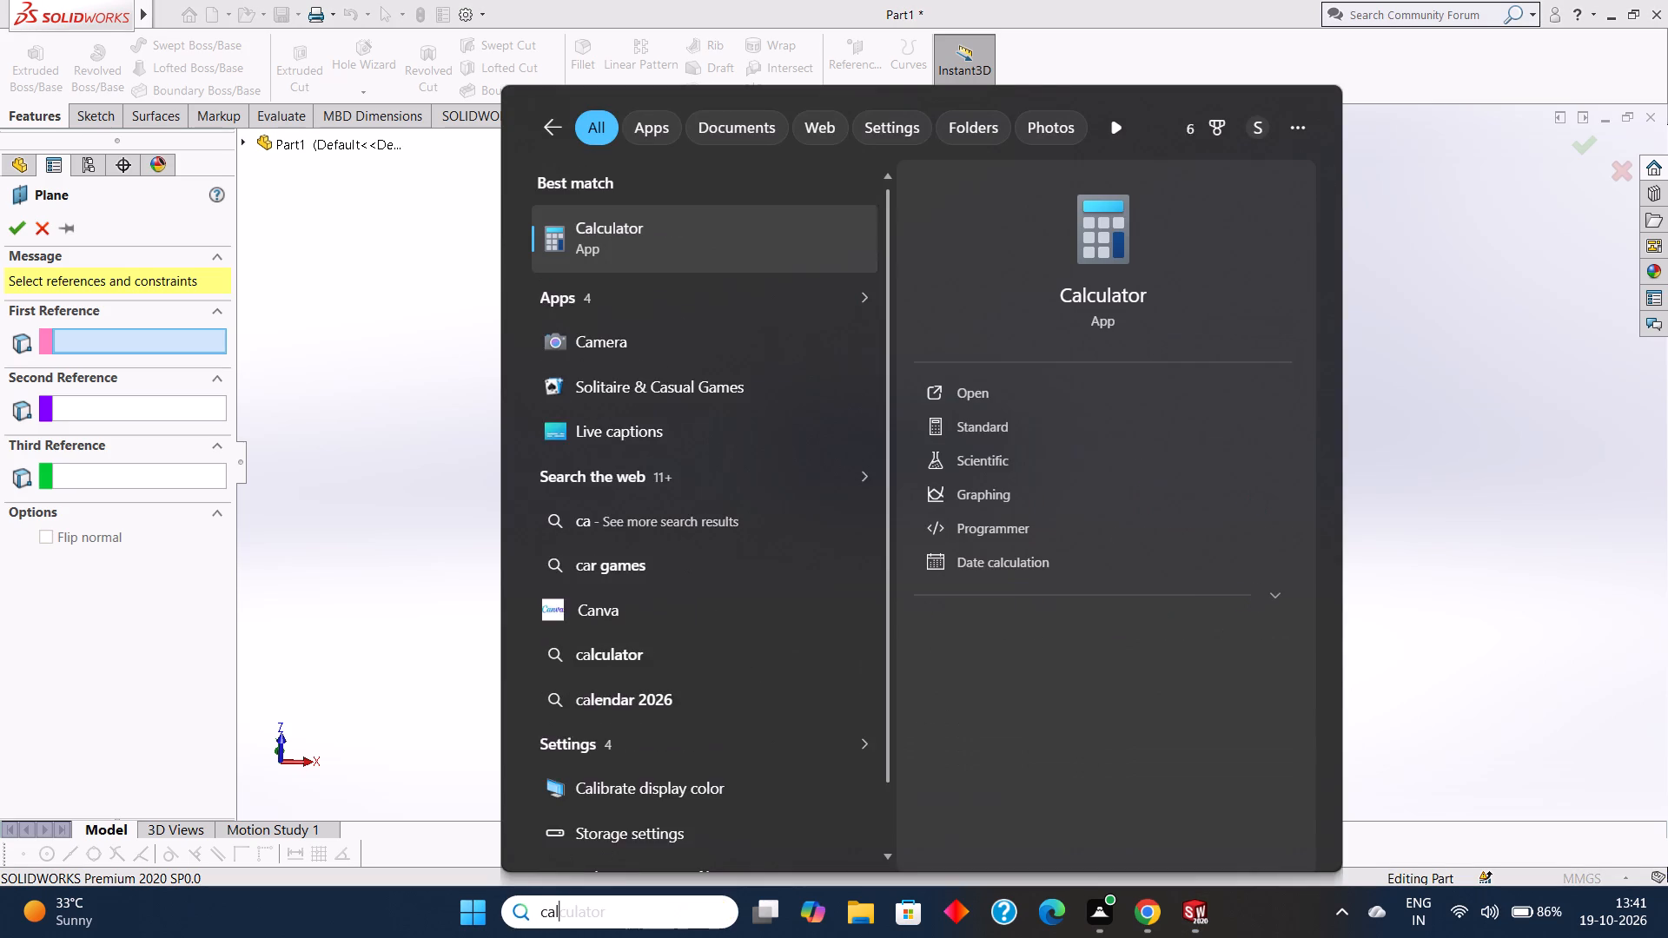
pyautogui.click(697, 254)
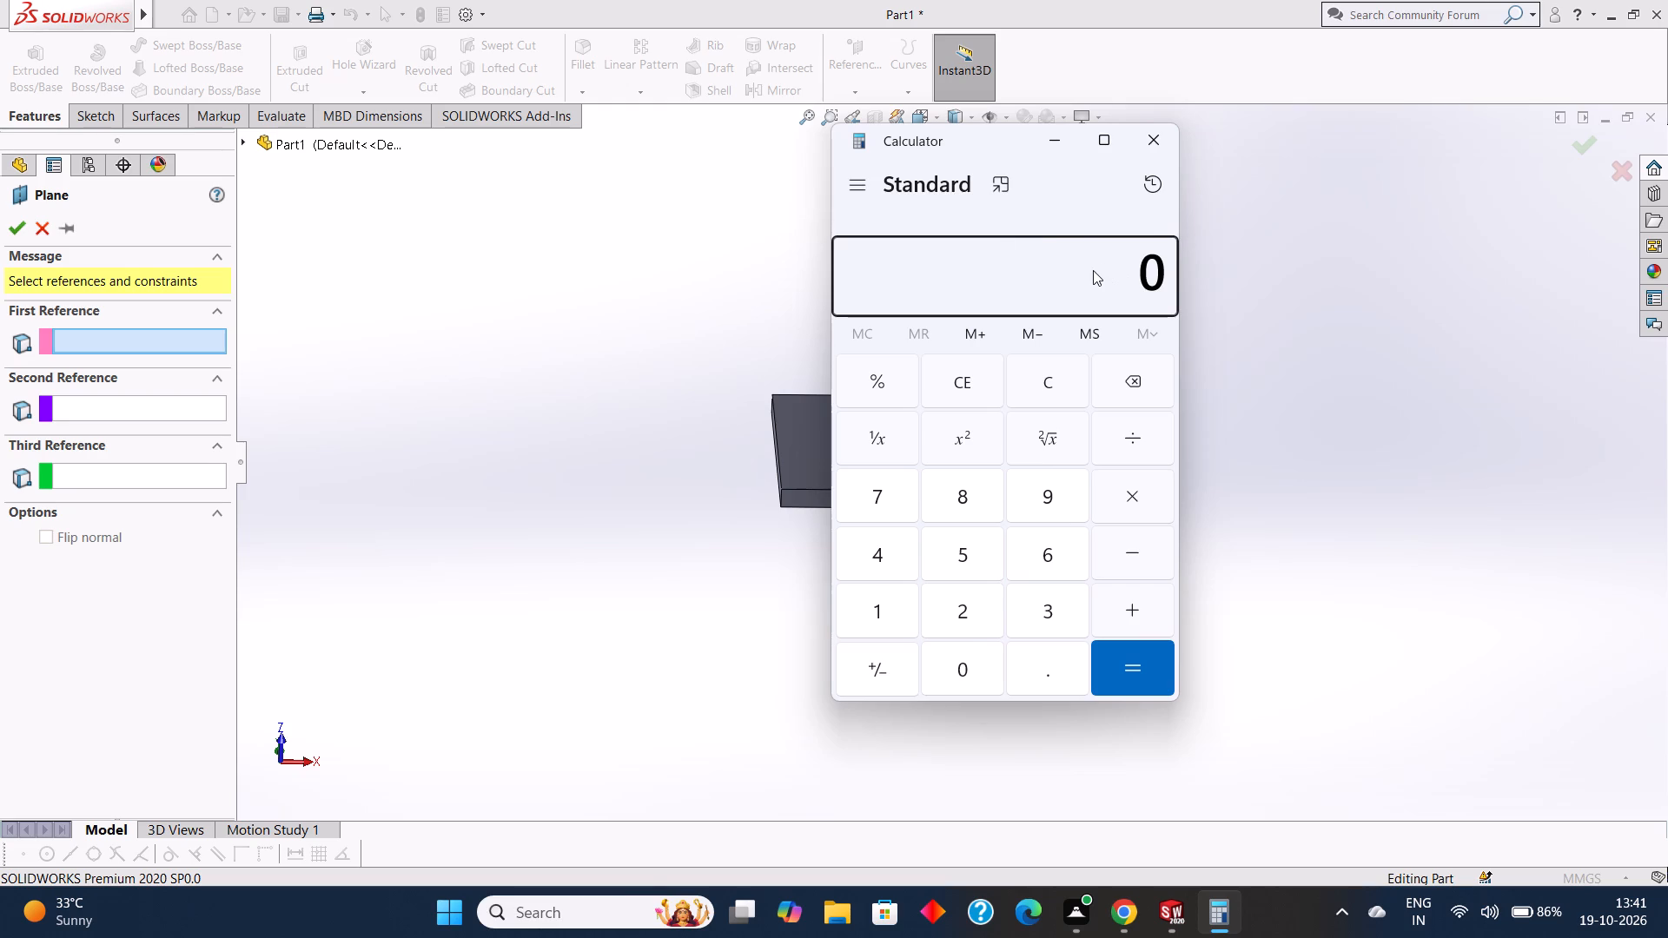
pyautogui.write('16')
pyautogui.press('+')
pyautogui.write('48')
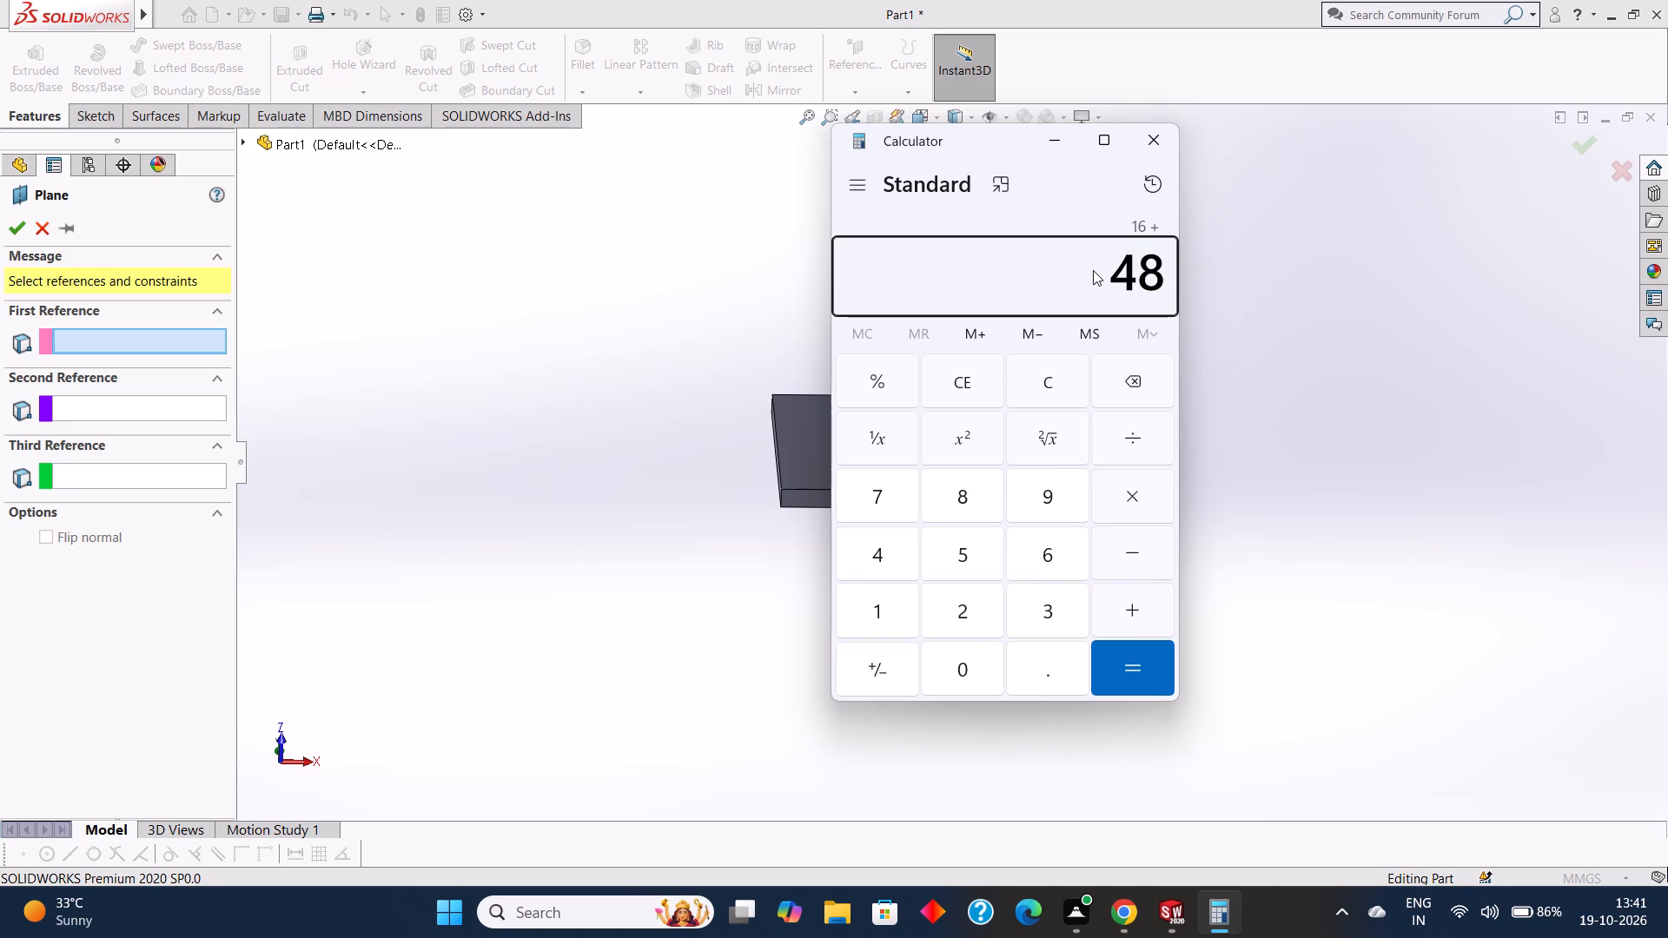
pyautogui.press('Return')
pyautogui.click(1060, 142)
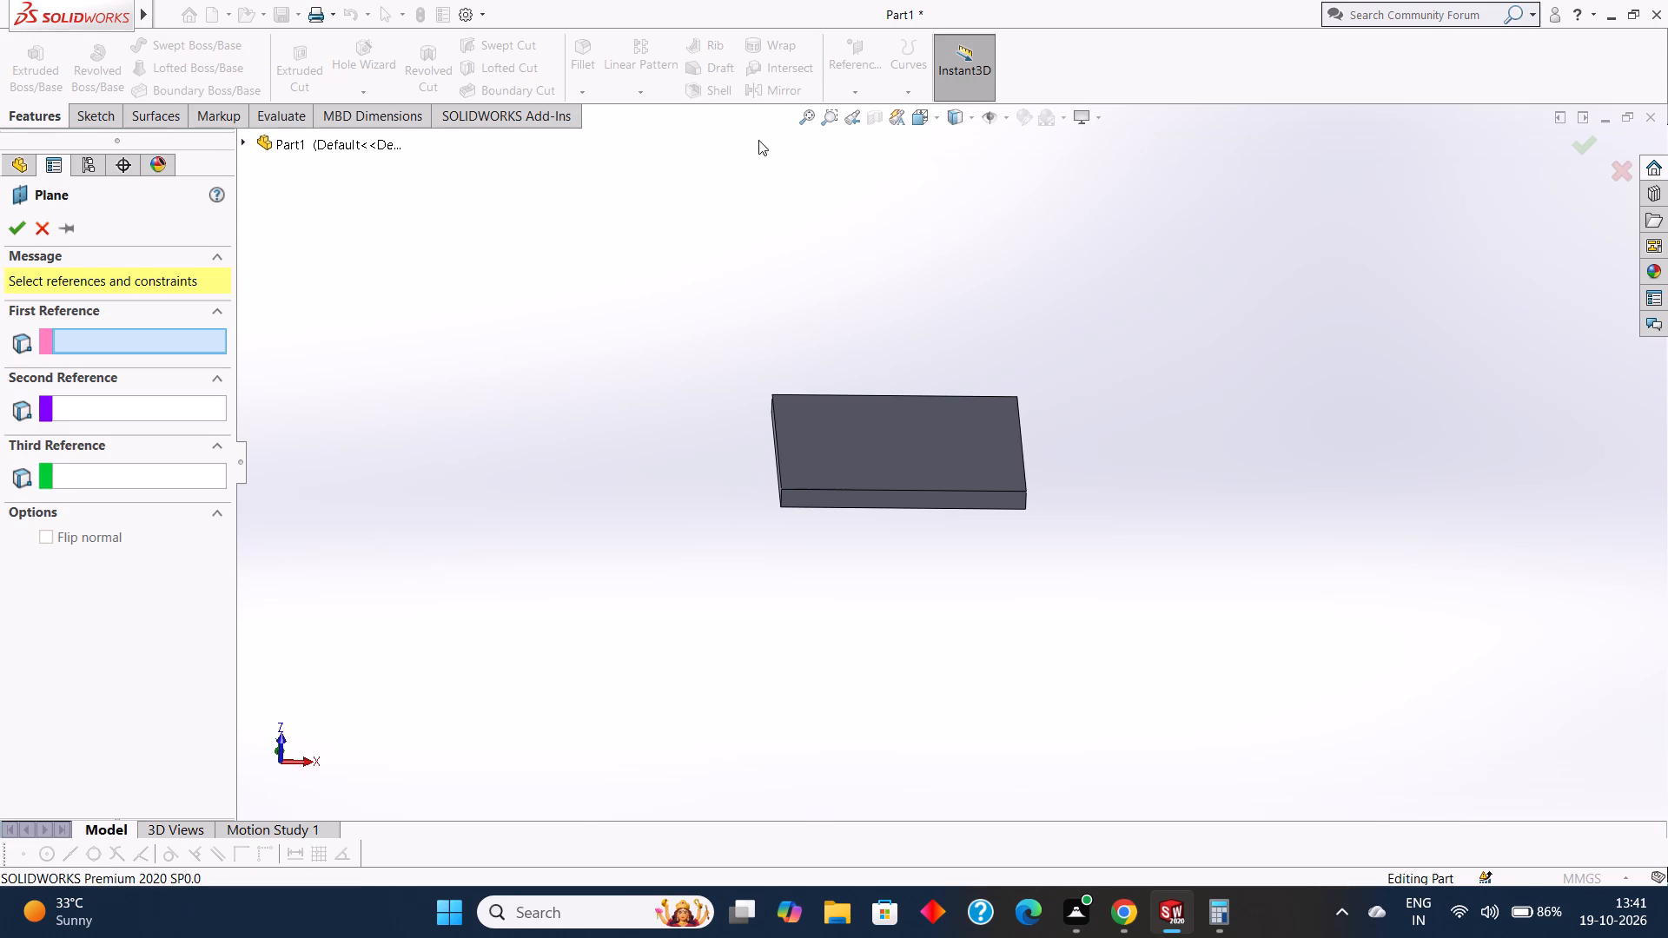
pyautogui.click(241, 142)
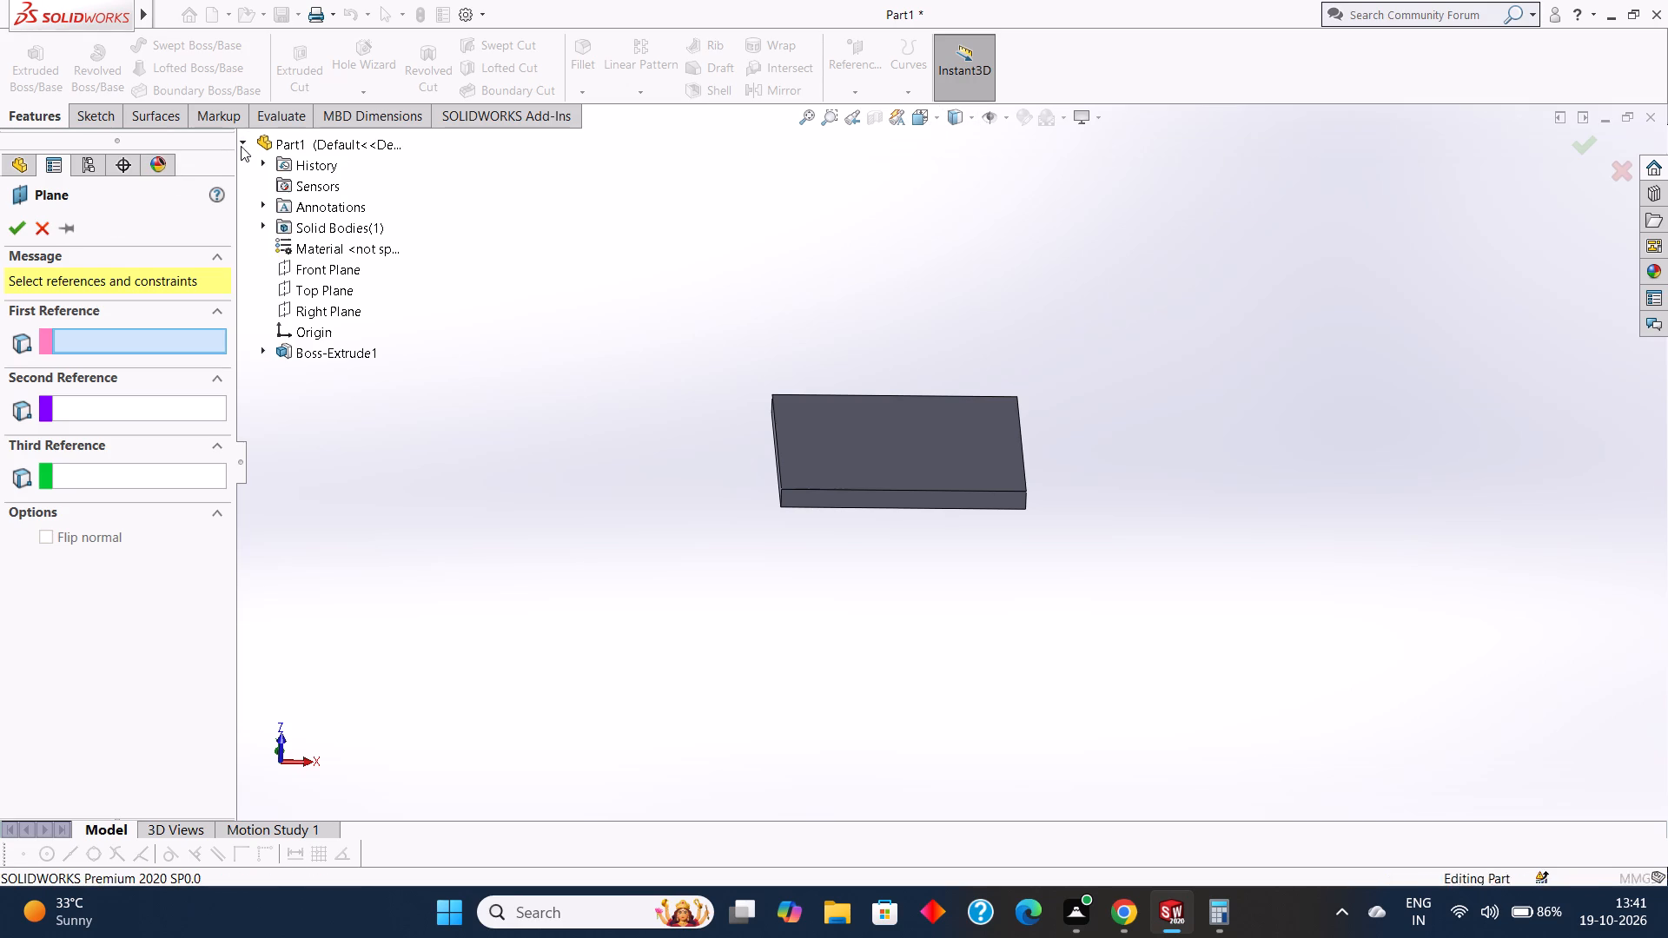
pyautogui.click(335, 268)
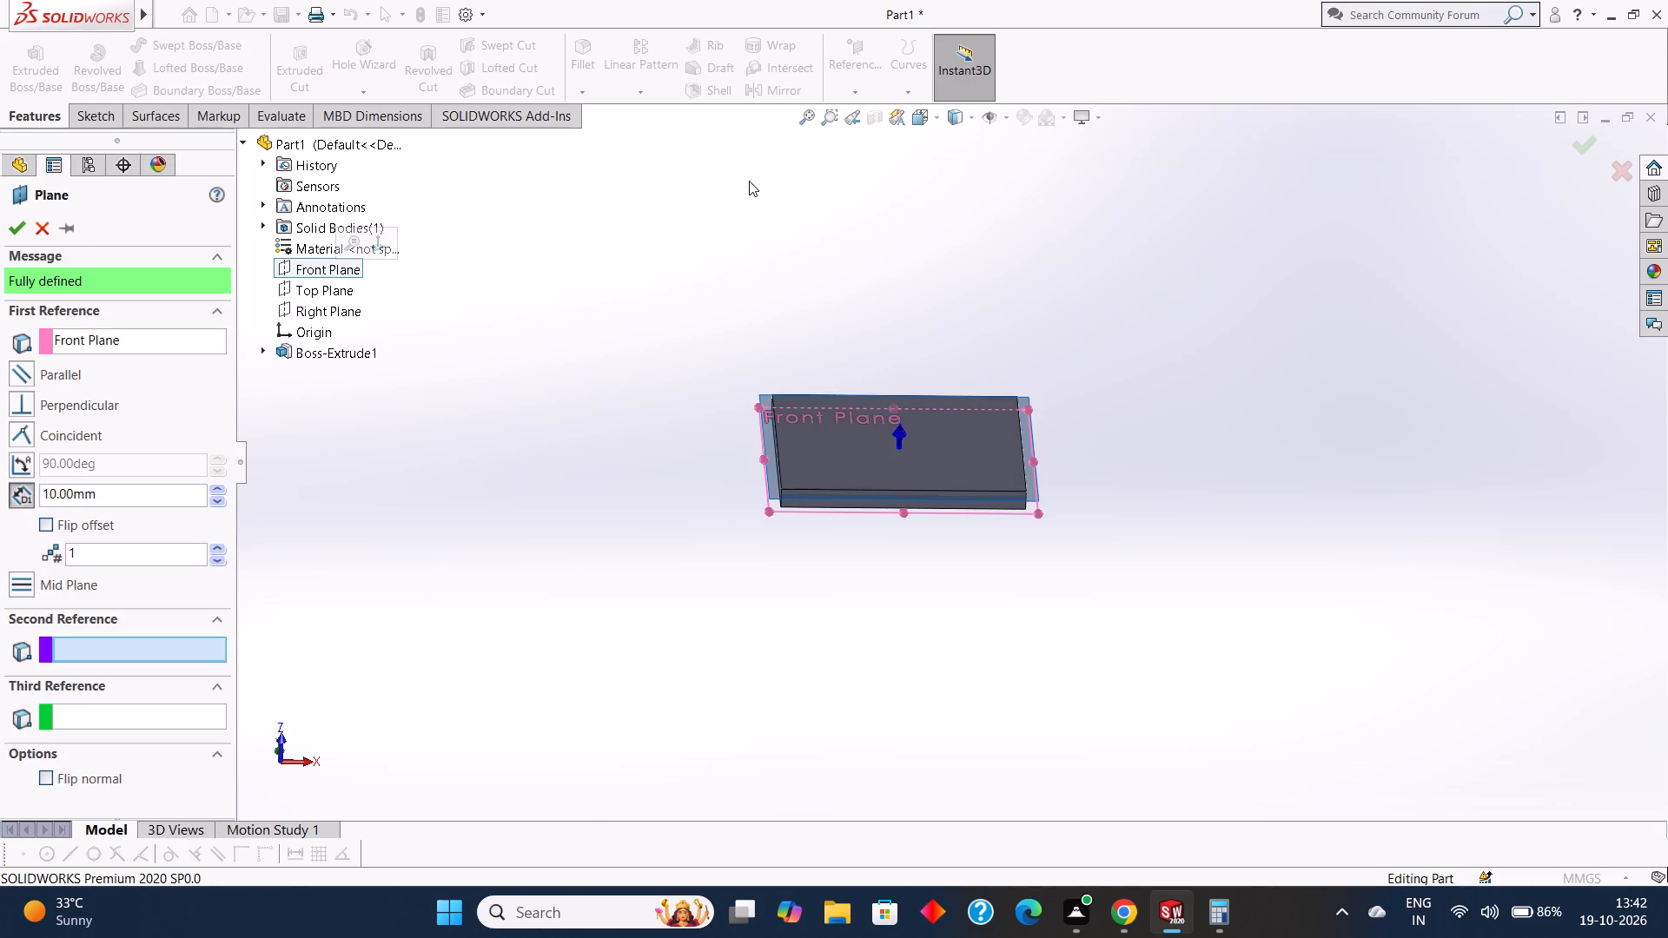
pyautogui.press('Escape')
# Create a reference plane parallel to the Right Plane, offset 64 mm across the plate.
pyautogui.click(857, 96)
pyautogui.click(859, 114)
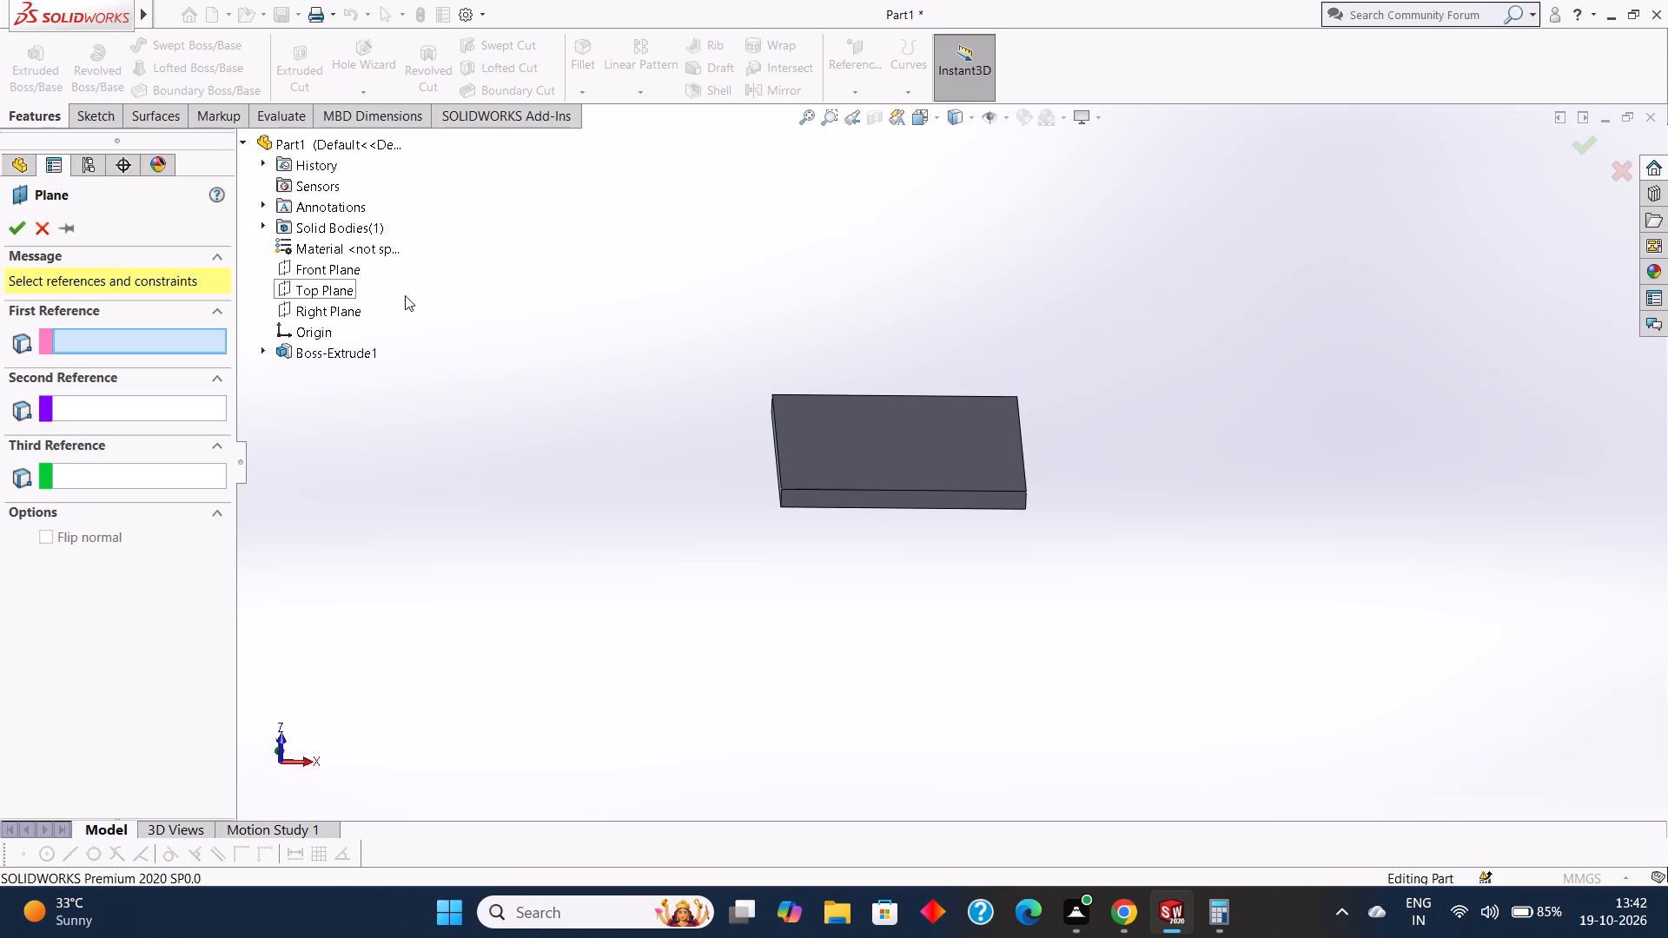
pyautogui.click(340, 301)
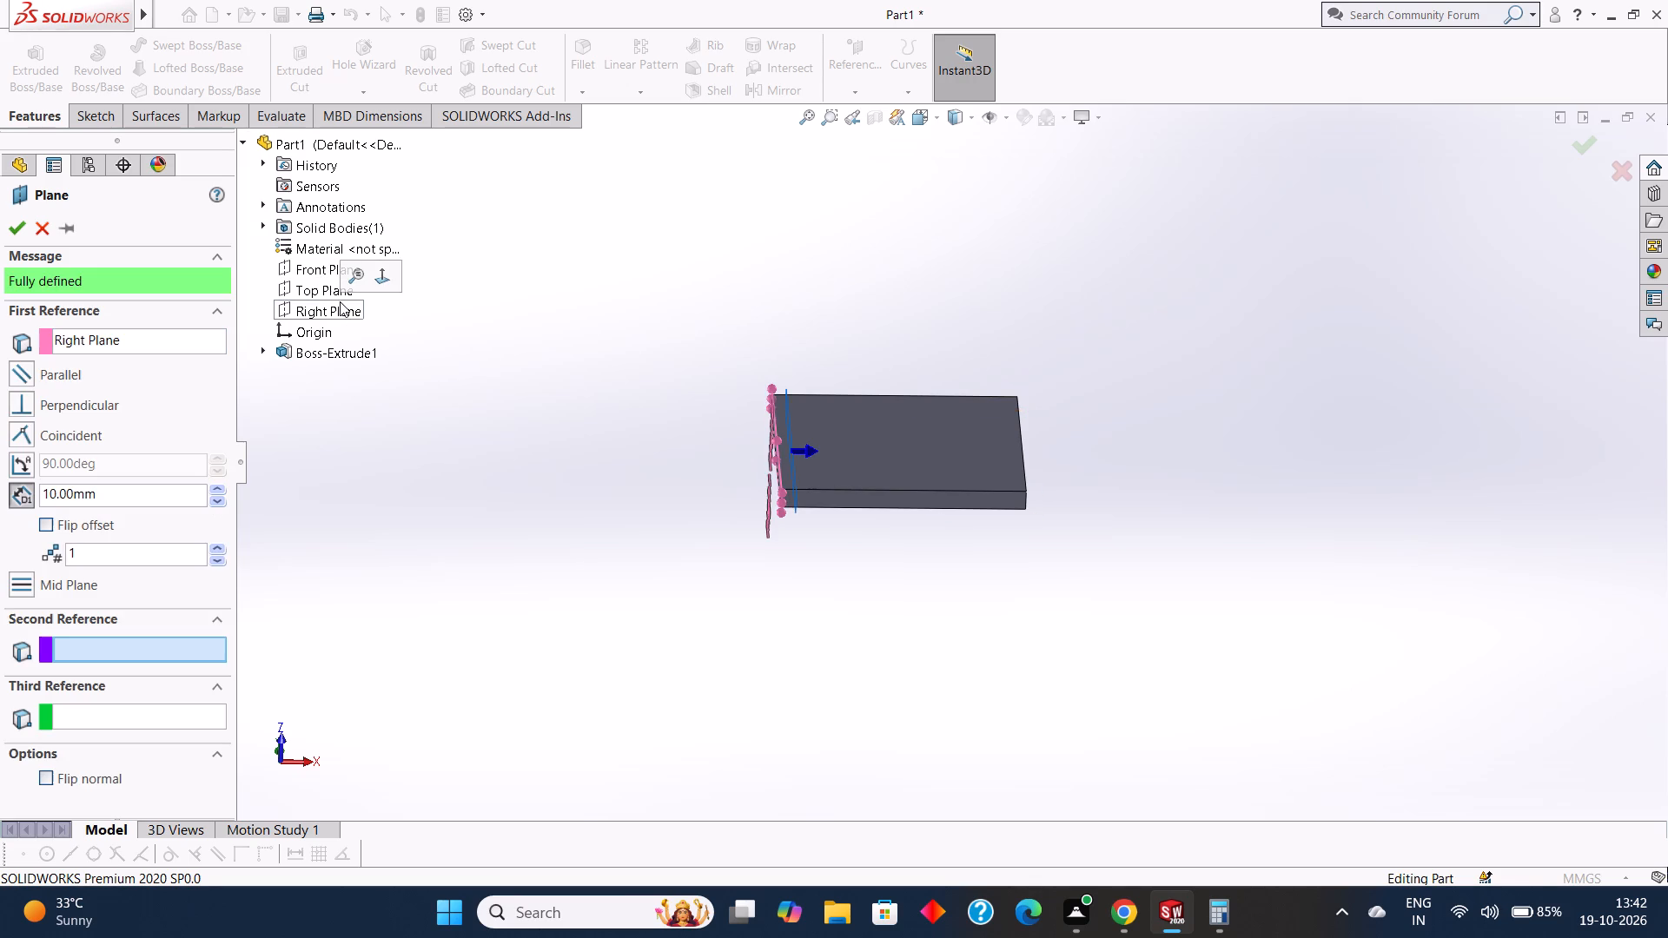
pyautogui.moveTo(556, 343); pyautogui.dragTo(546, 329, button='middle')
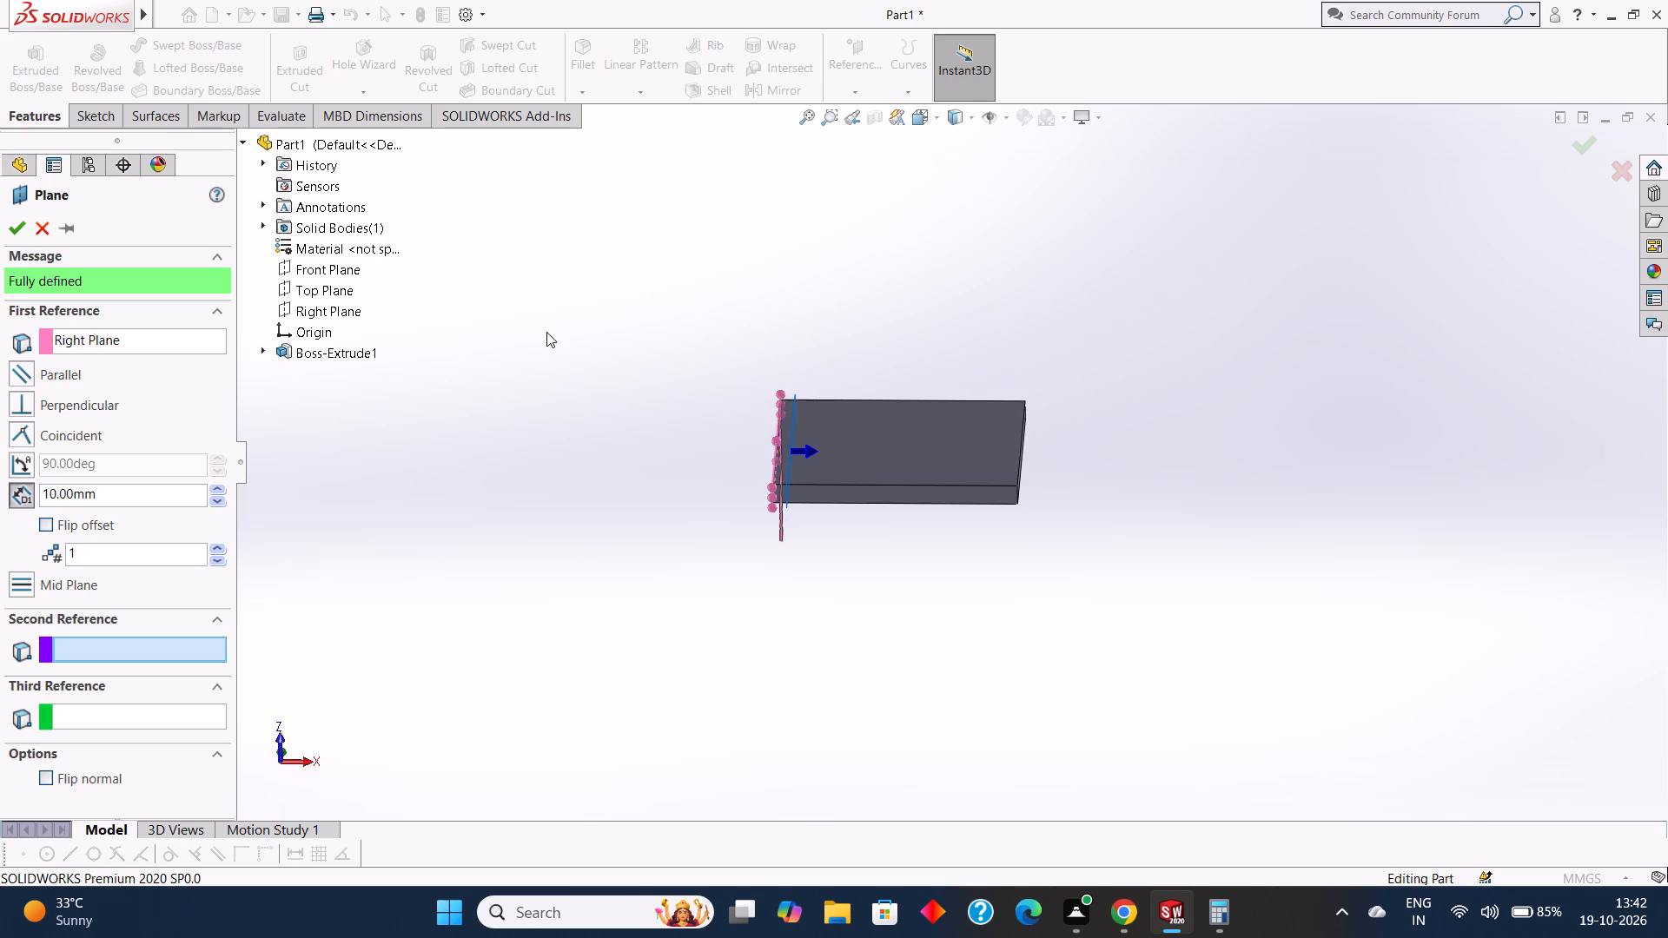
pyautogui.click(1234, 918)
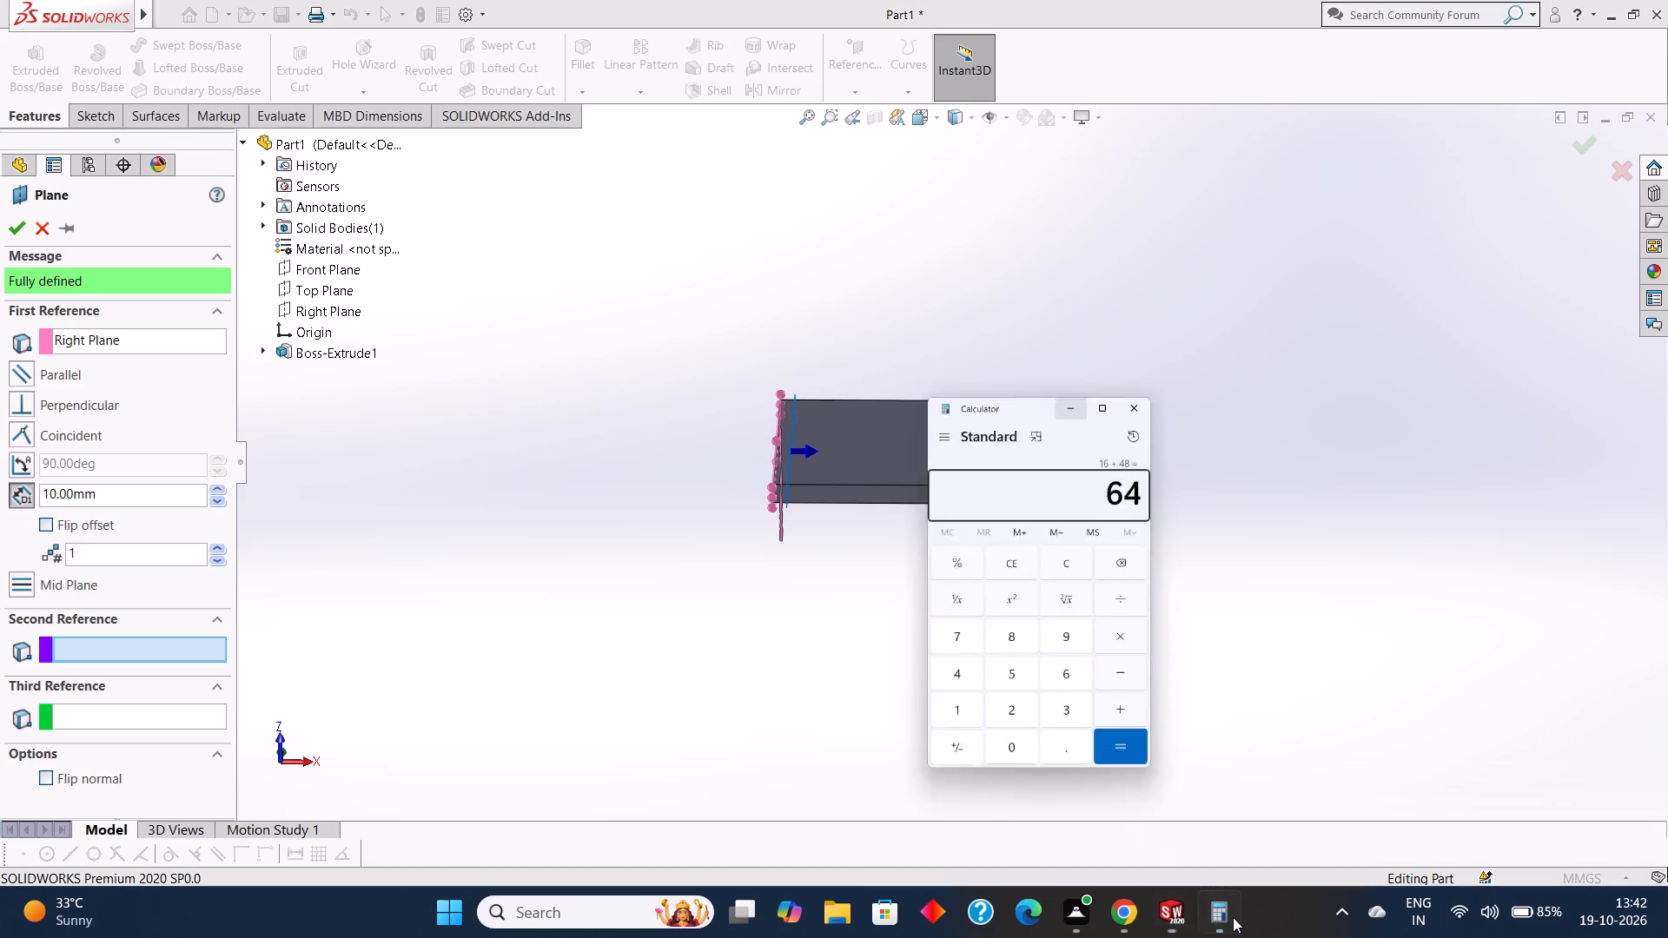
pyautogui.click(1233, 917)
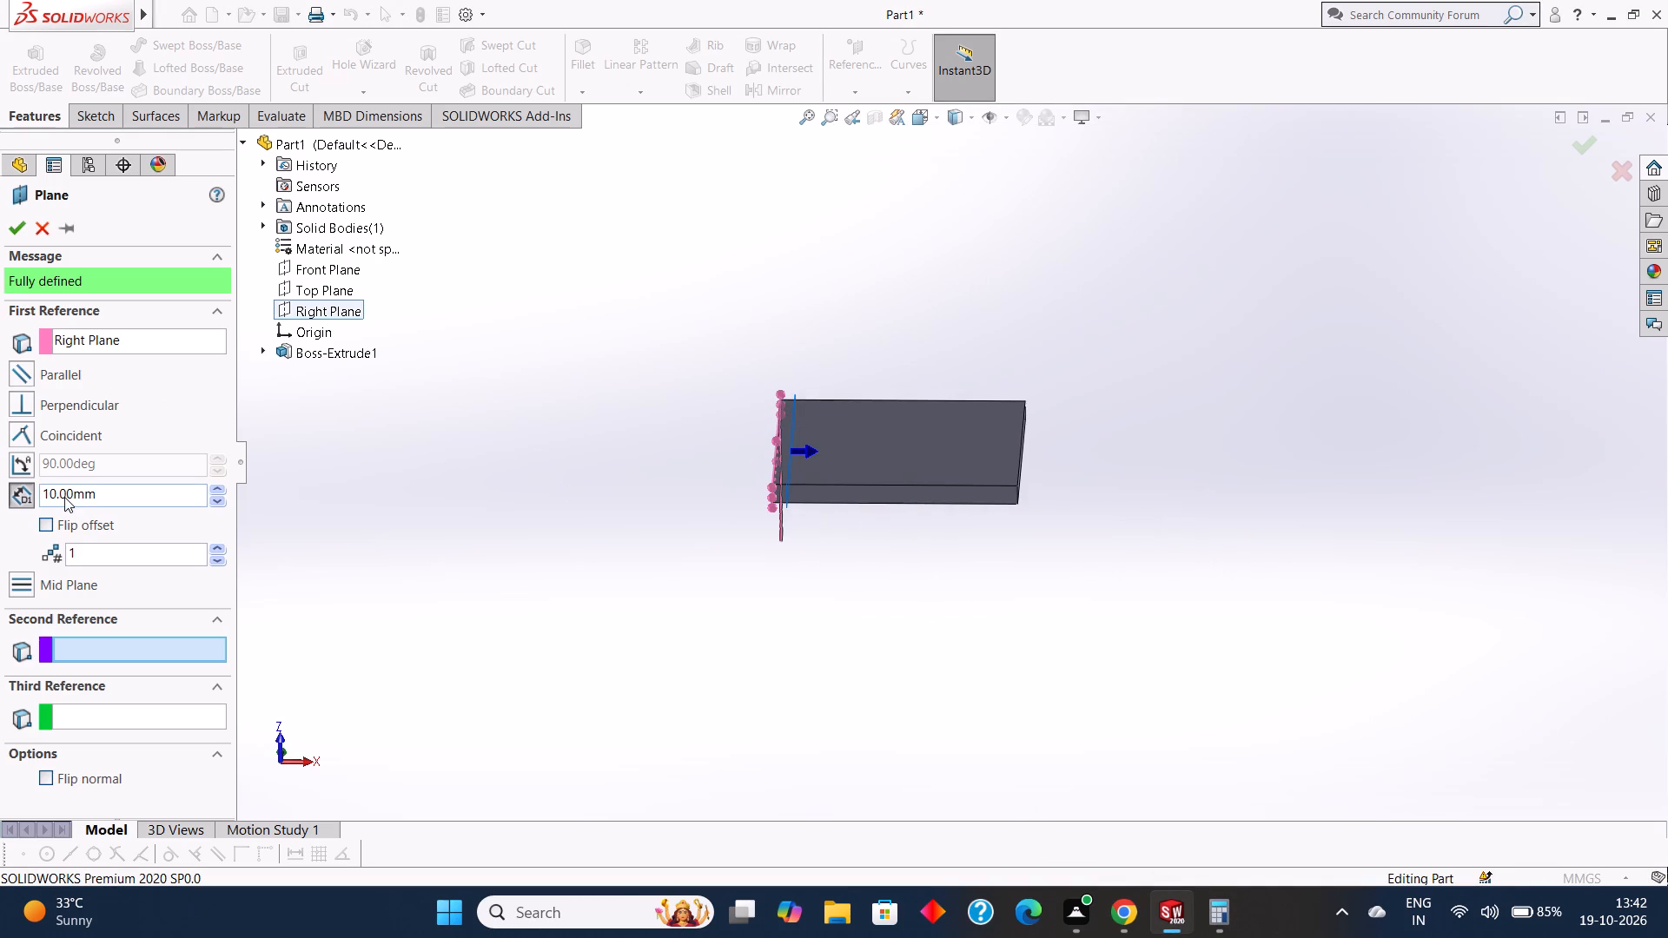
pyautogui.click(98, 486)
pyautogui.moveTo(133, 494); pyautogui.dragTo(26, 487)
pyautogui.write('64')
pyautogui.press('Return')
pyautogui.moveTo(920, 615); pyautogui.dragTo(925, 540, button='middle')
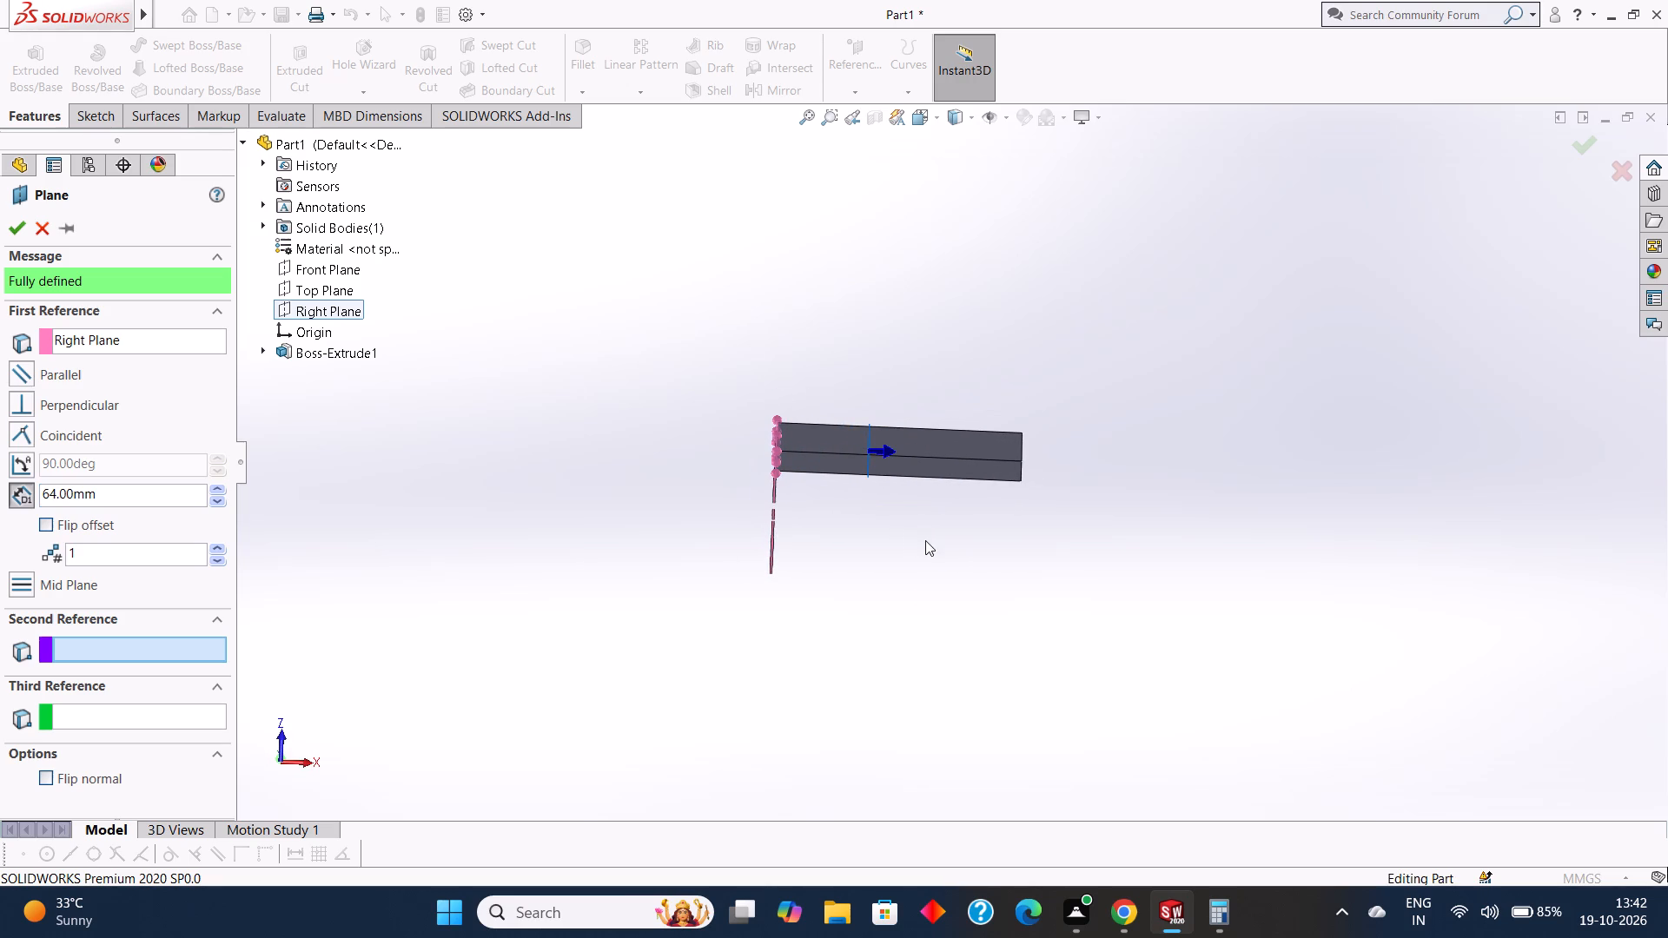
pyautogui.click(22, 234)
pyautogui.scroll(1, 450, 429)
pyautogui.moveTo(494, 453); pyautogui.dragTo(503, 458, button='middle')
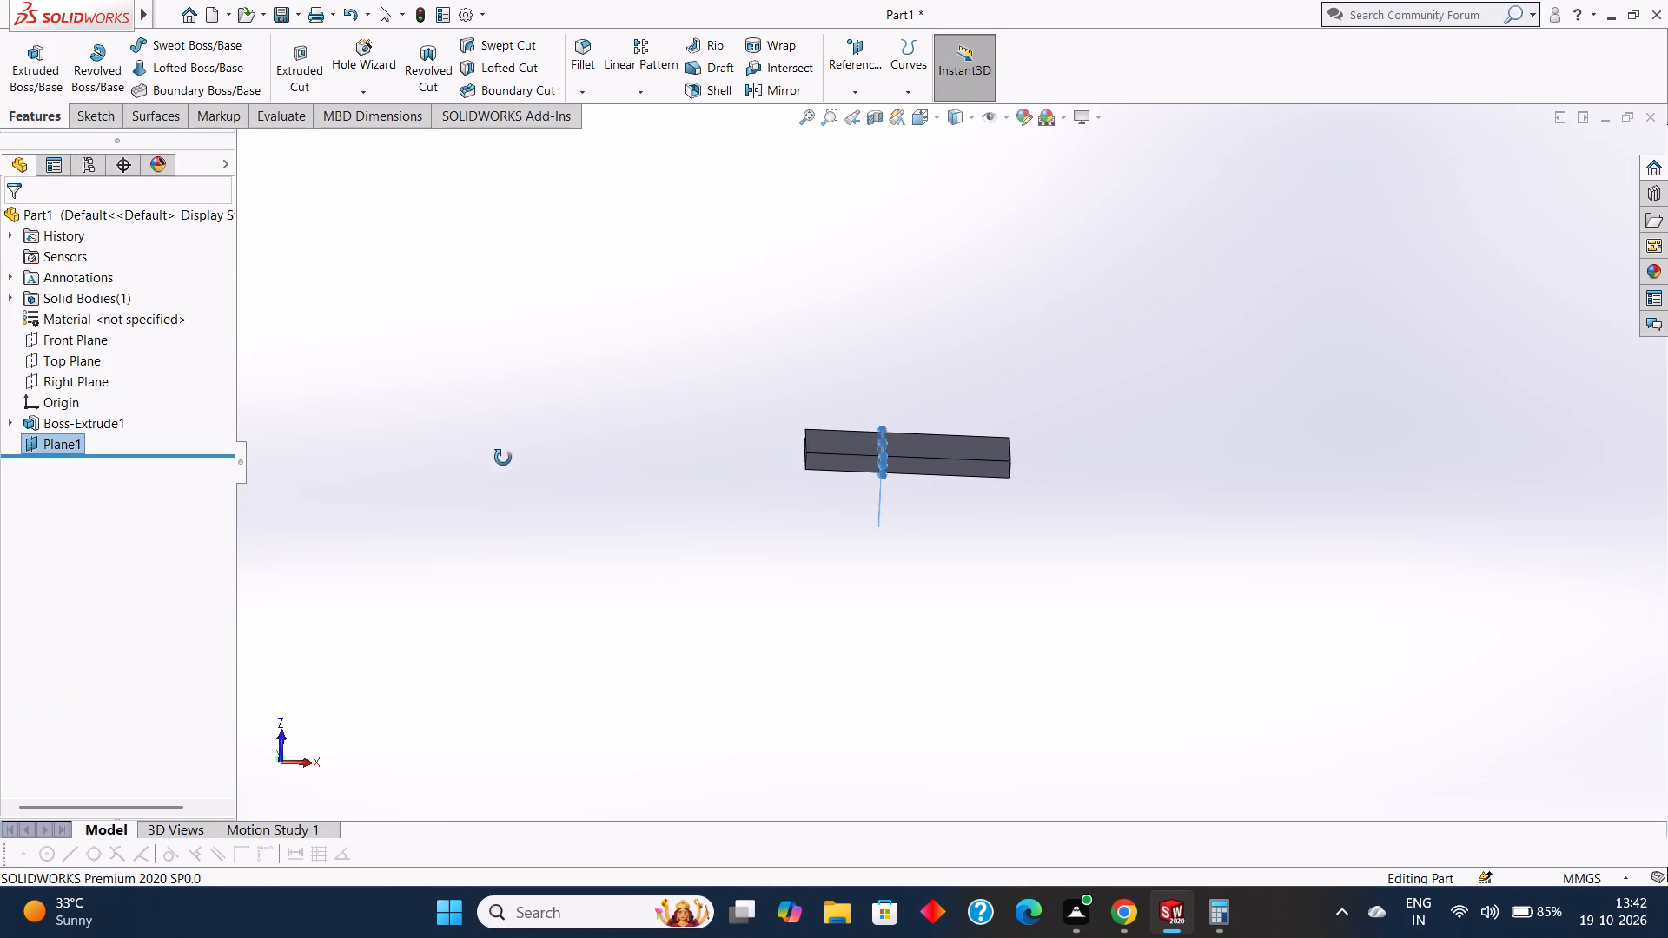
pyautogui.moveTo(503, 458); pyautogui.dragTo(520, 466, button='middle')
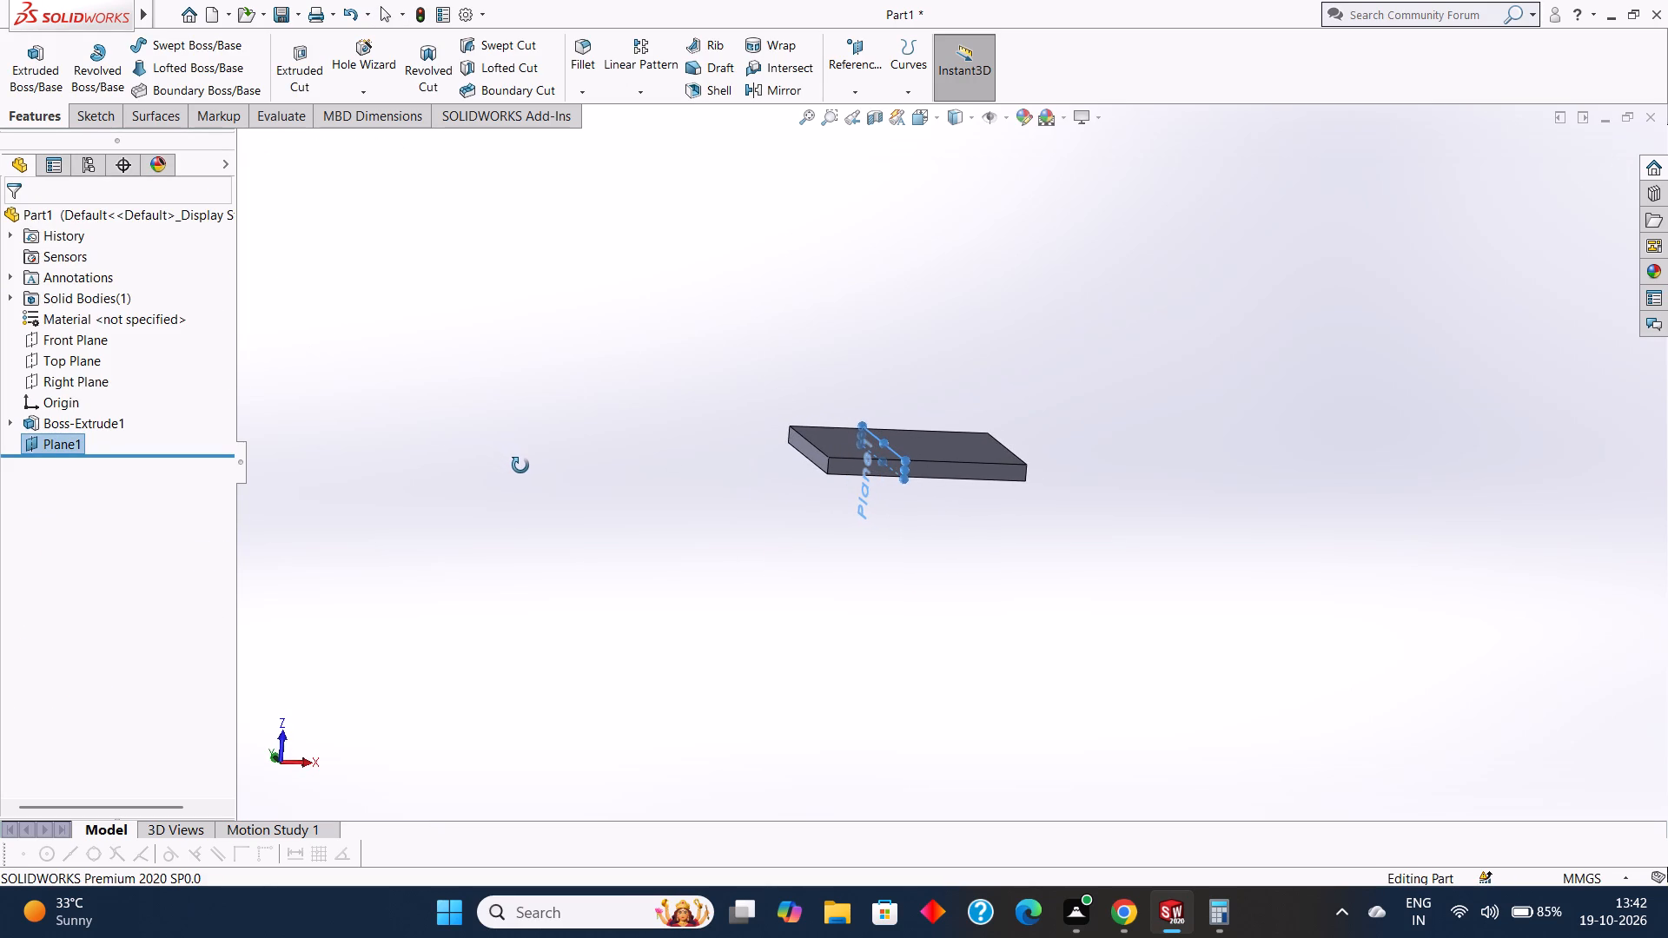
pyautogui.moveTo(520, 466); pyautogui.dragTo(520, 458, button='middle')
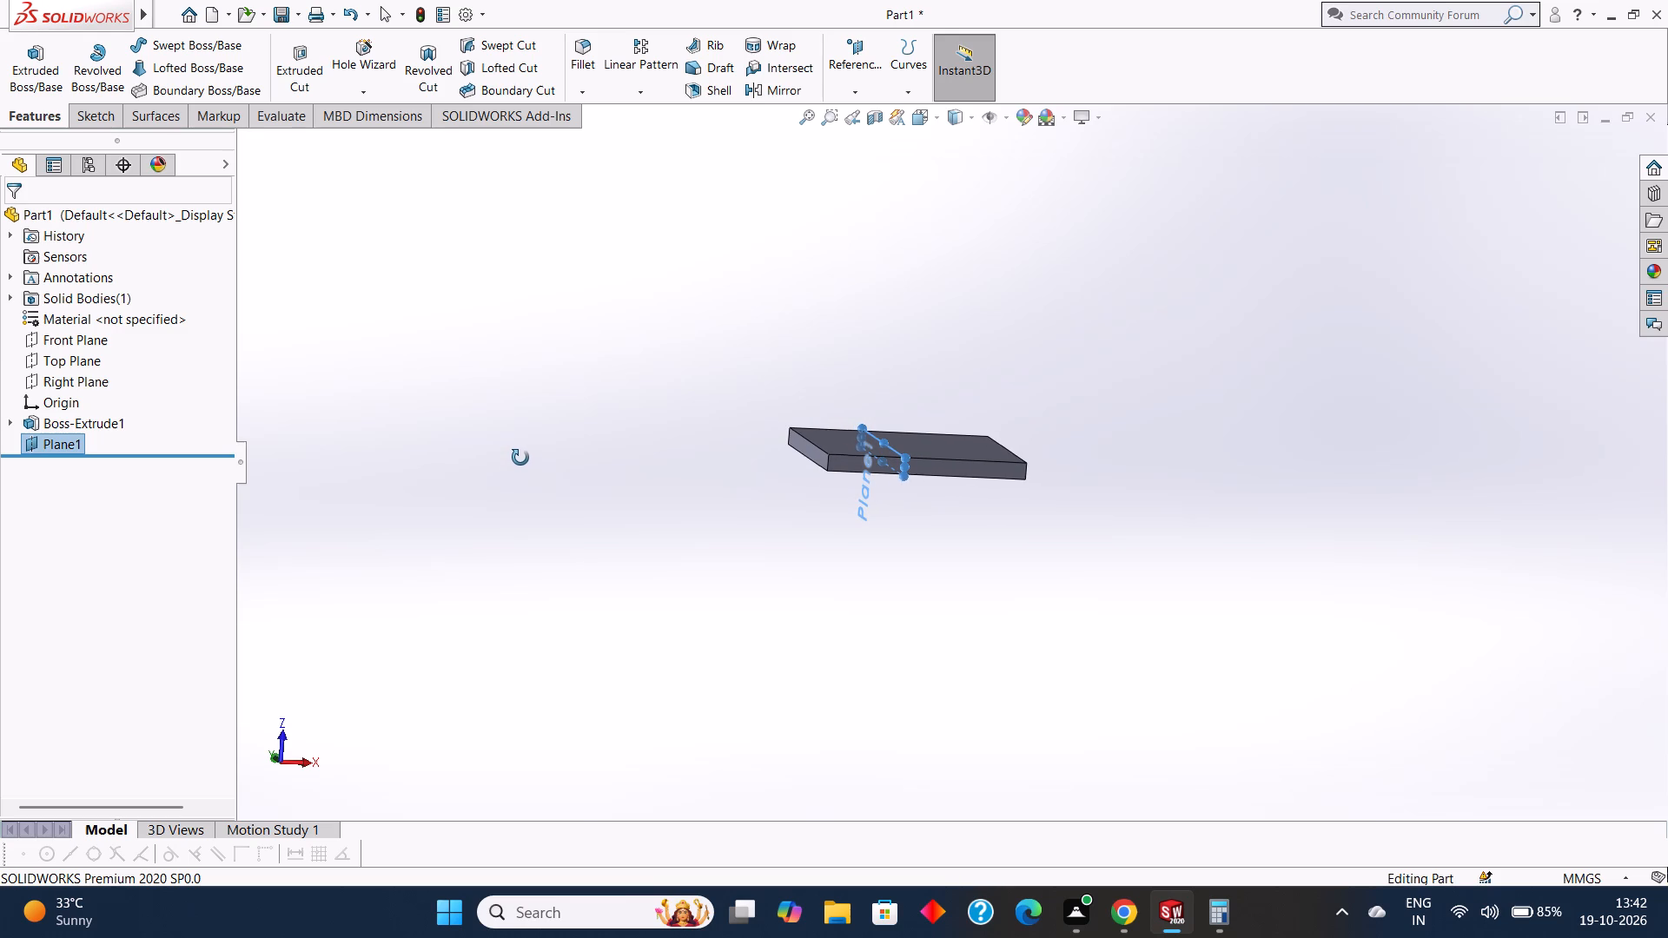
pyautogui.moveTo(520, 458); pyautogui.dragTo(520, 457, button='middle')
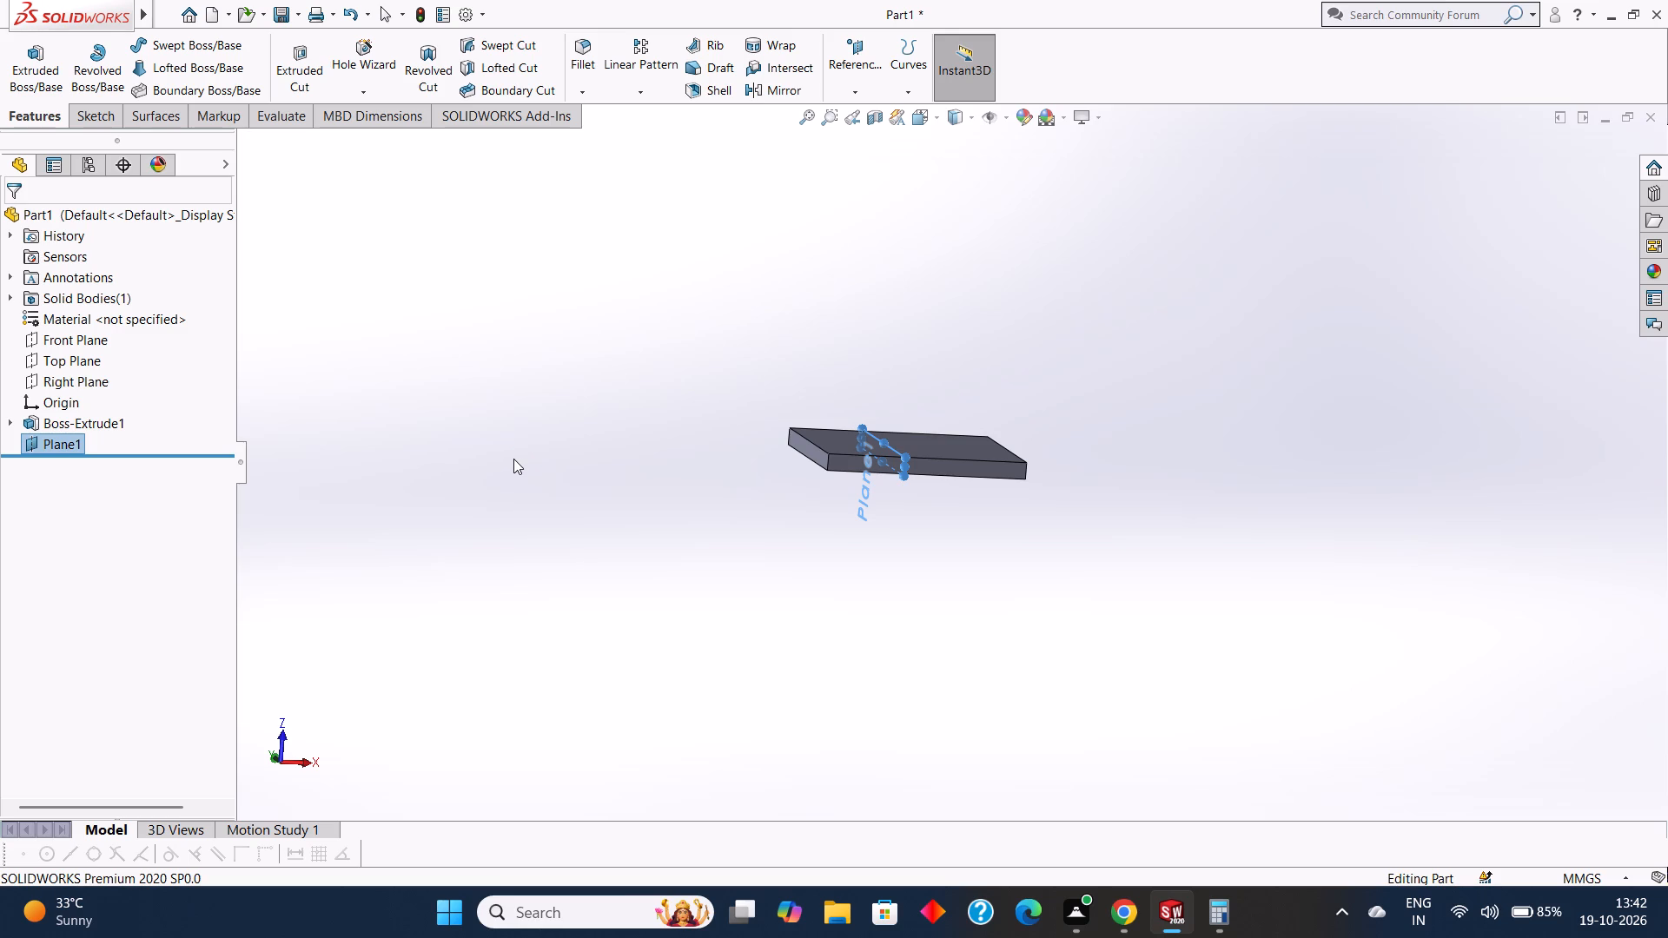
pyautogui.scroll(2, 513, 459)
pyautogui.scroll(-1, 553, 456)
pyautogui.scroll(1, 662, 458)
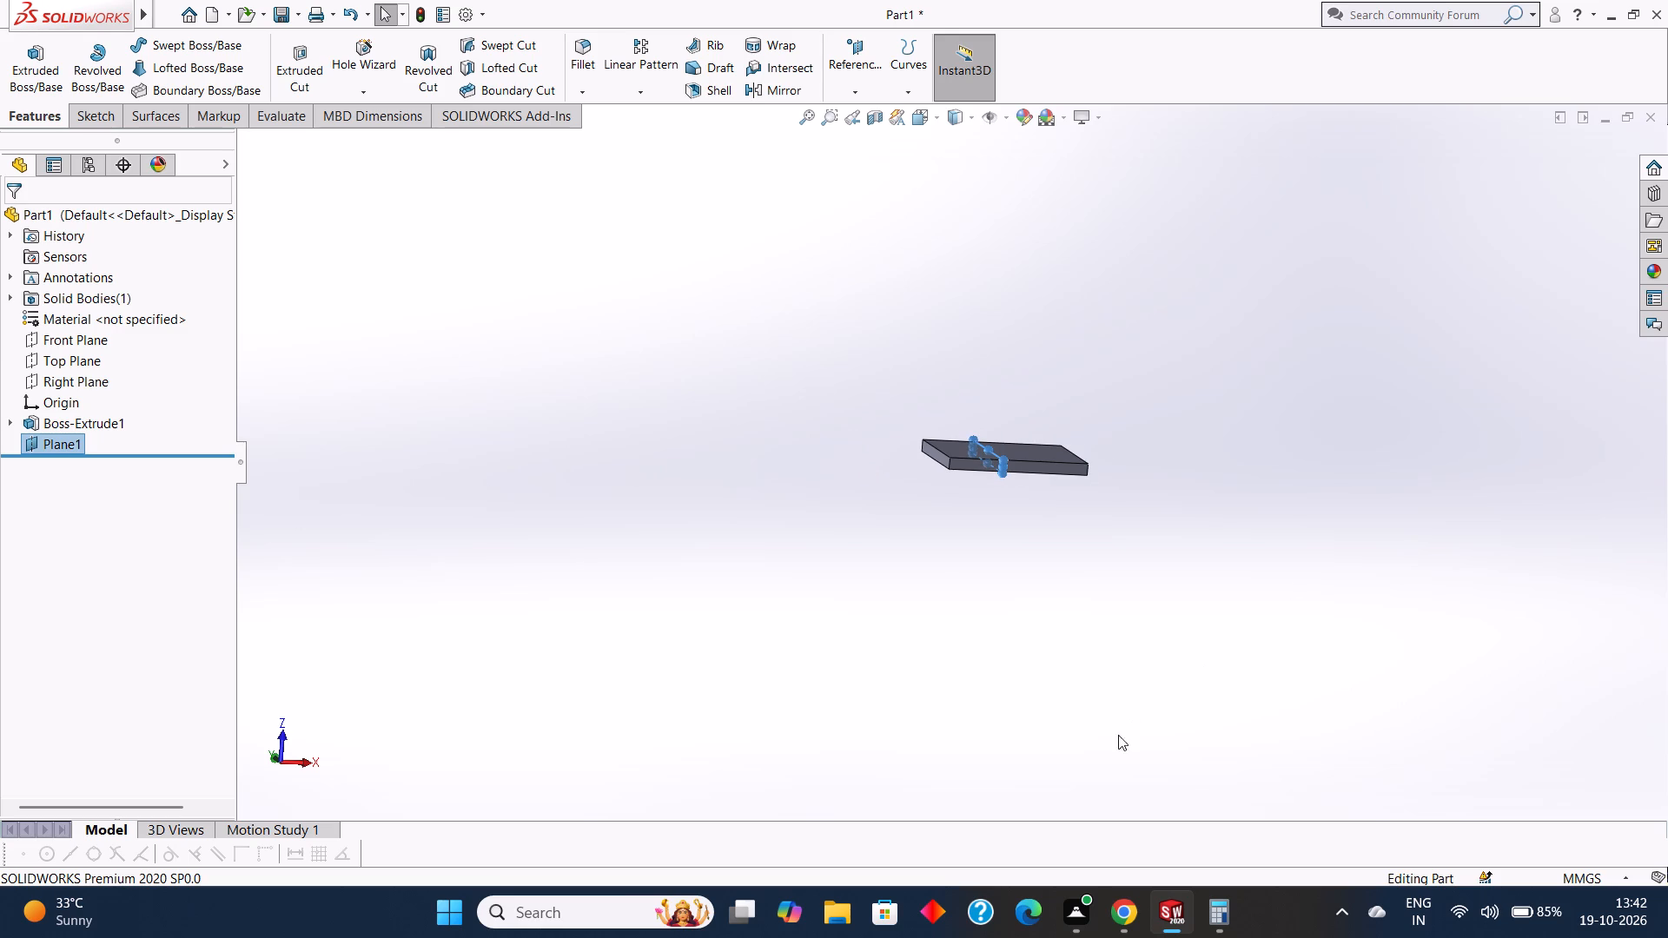
# Switch to Calculator, clear the previous result and work out 135 - 61.
pyautogui.click(1216, 913)
pyautogui.click(1133, 374)
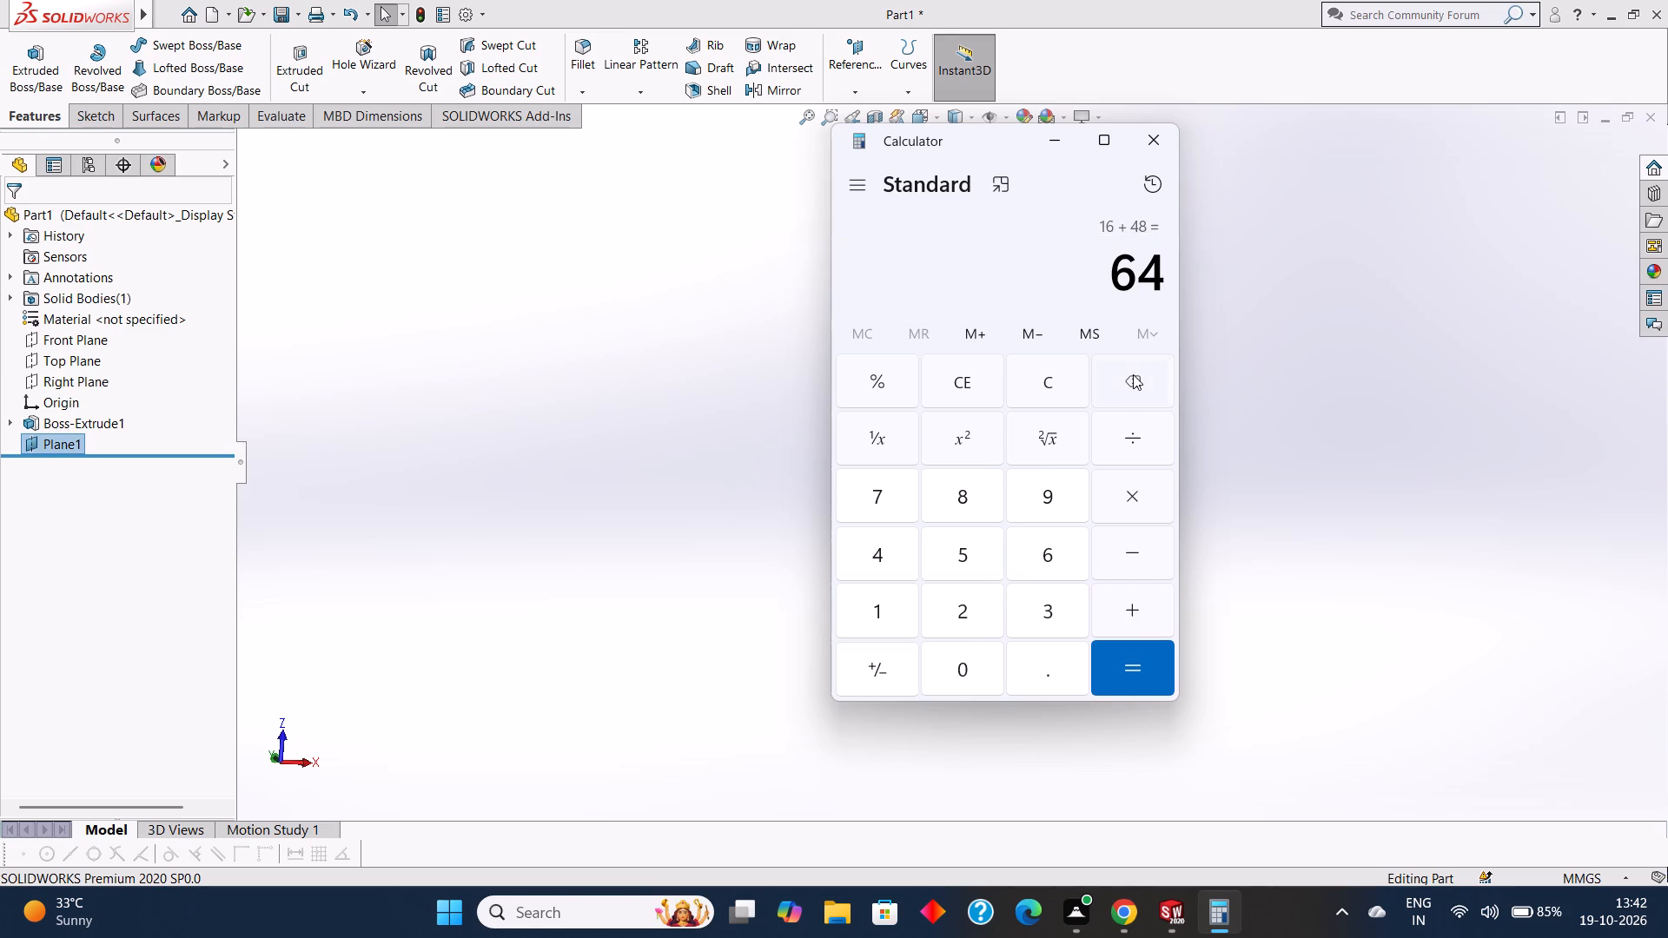
pyautogui.click(1133, 374)
pyautogui.click(1162, 261)
pyautogui.press('BackSpace')
pyautogui.press('BackSpace')
pyautogui.click(960, 381)
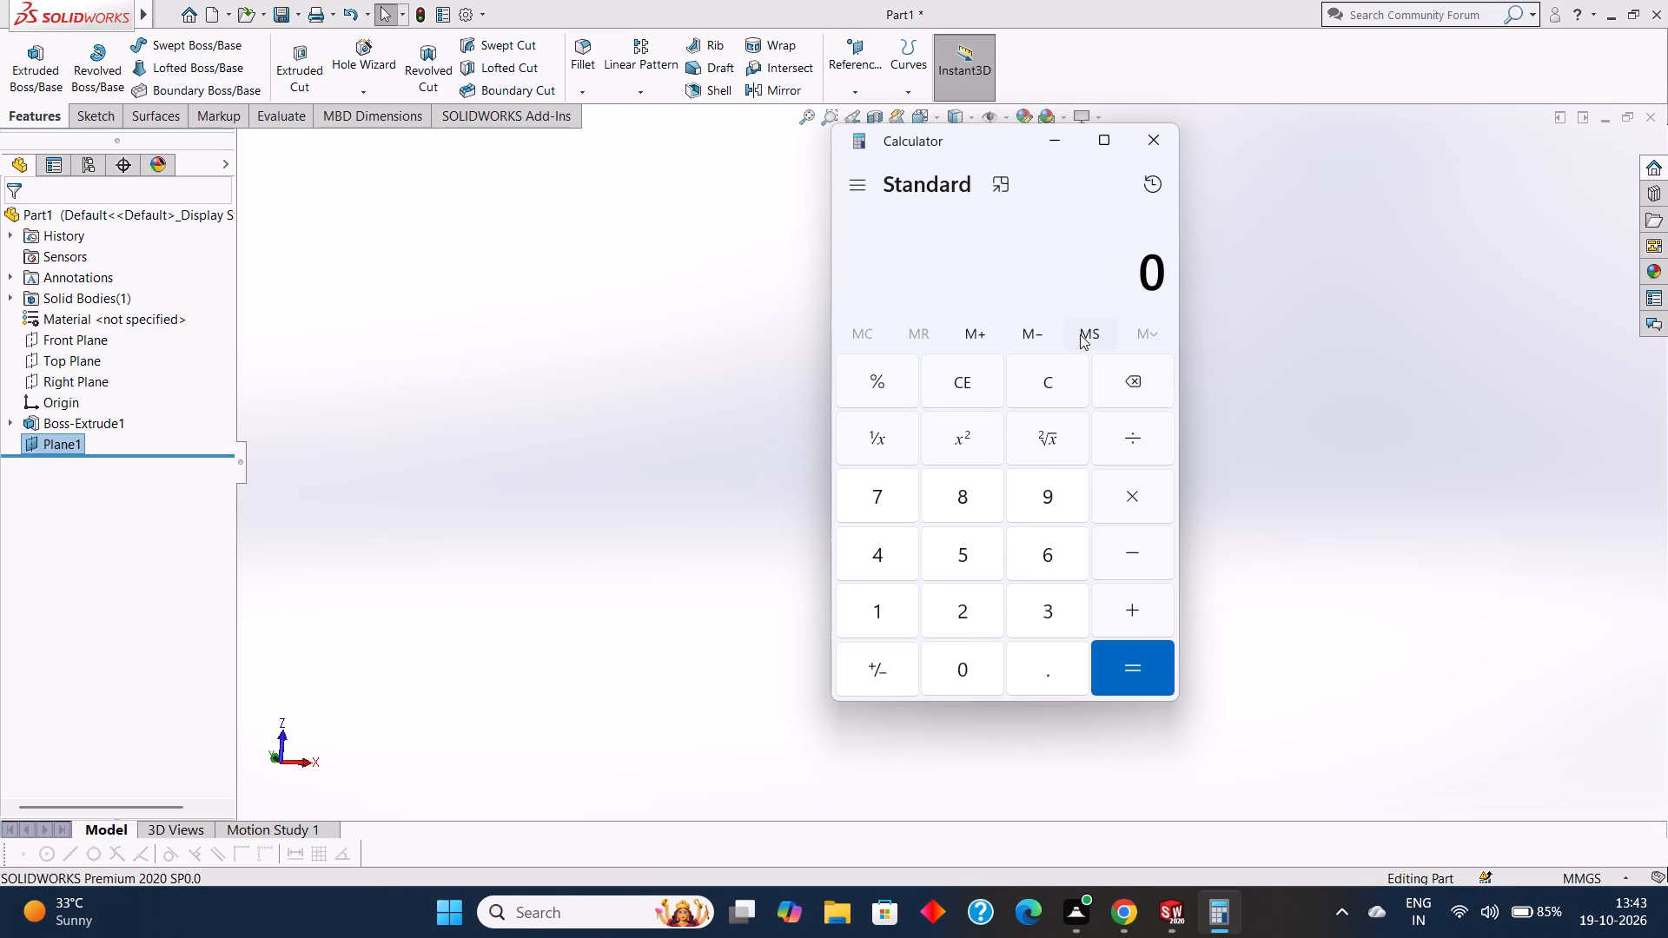
pyautogui.write('135')
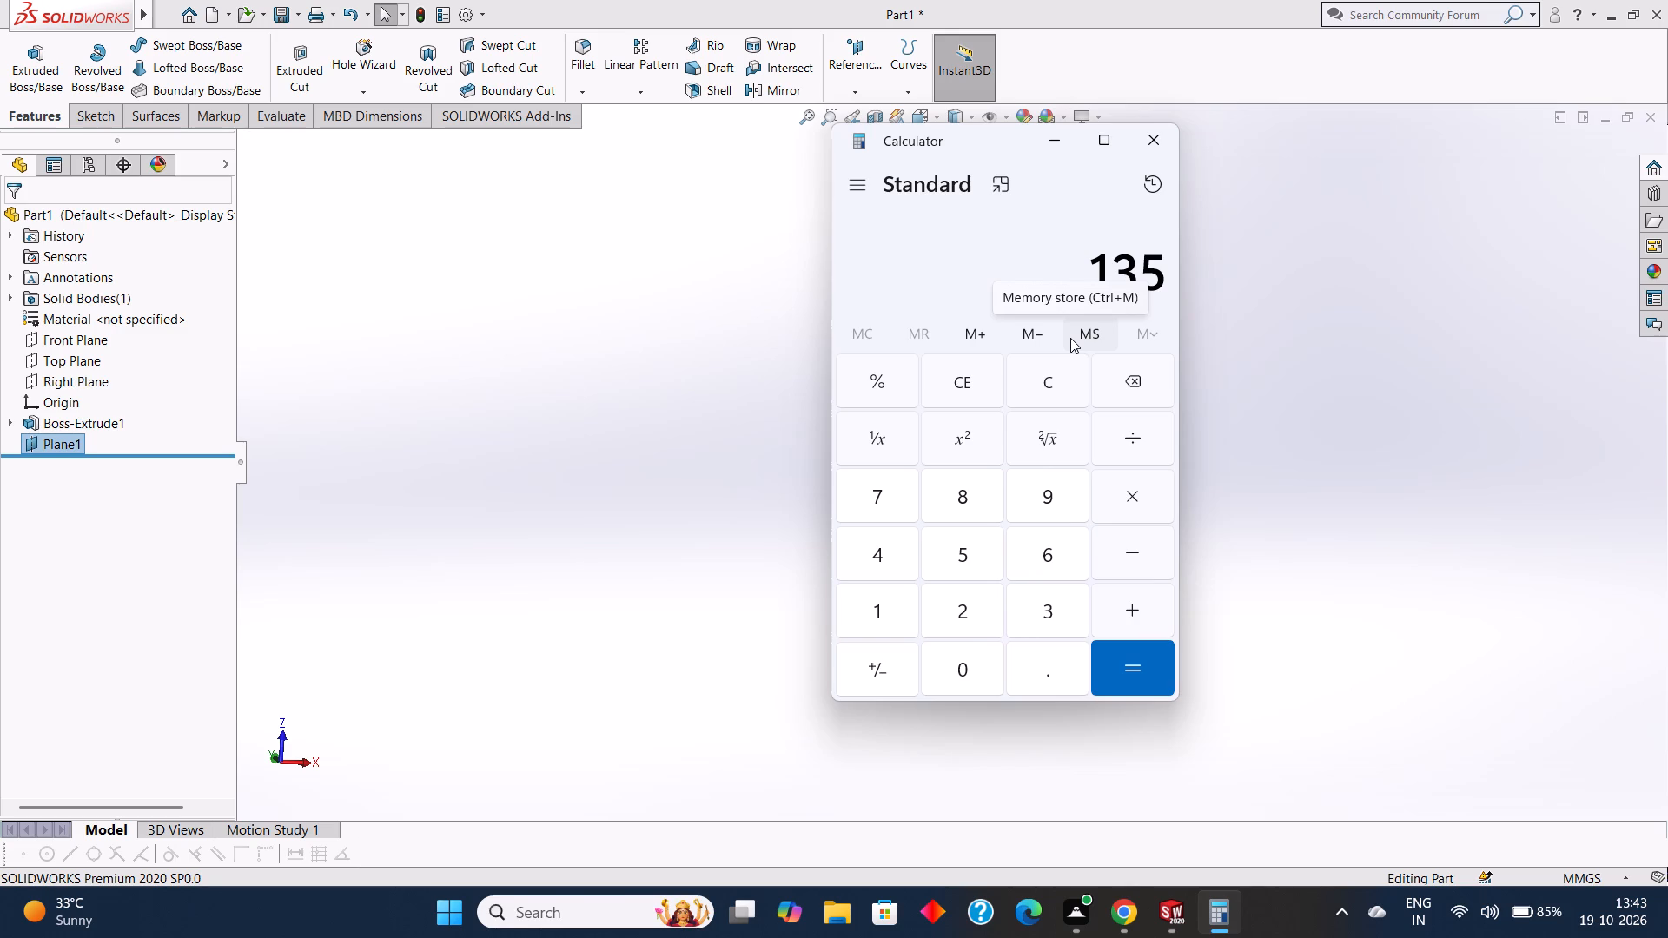
pyautogui.press('-')
pyautogui.write('61')
pyautogui.press('Return')
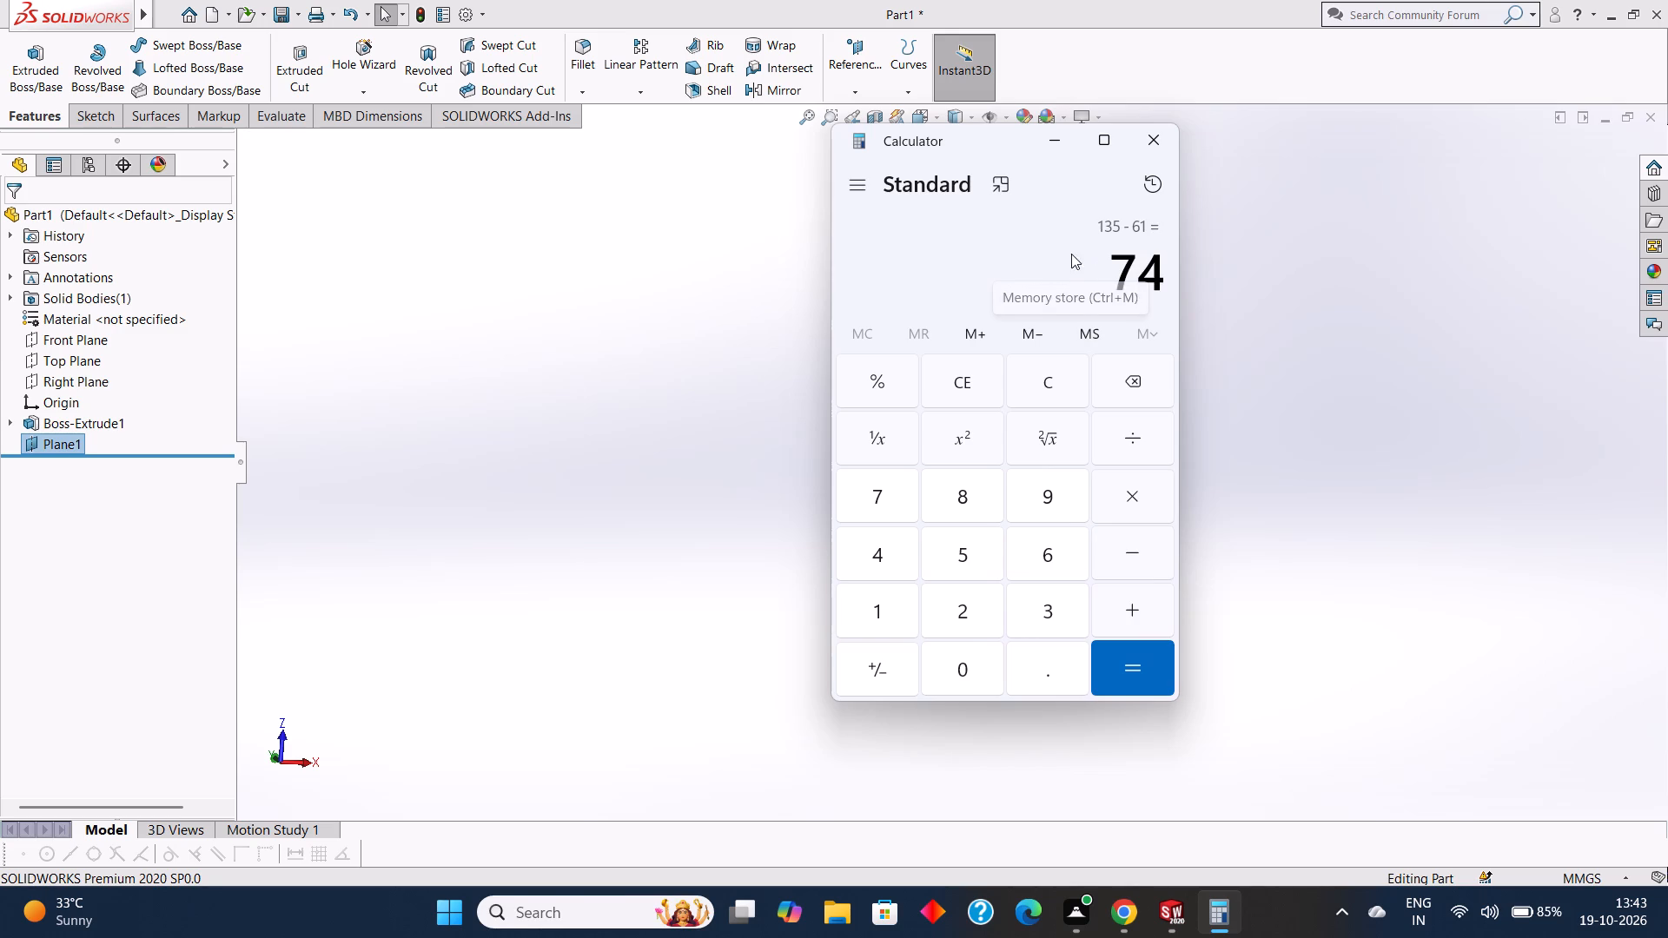
pyautogui.click(1066, 146)
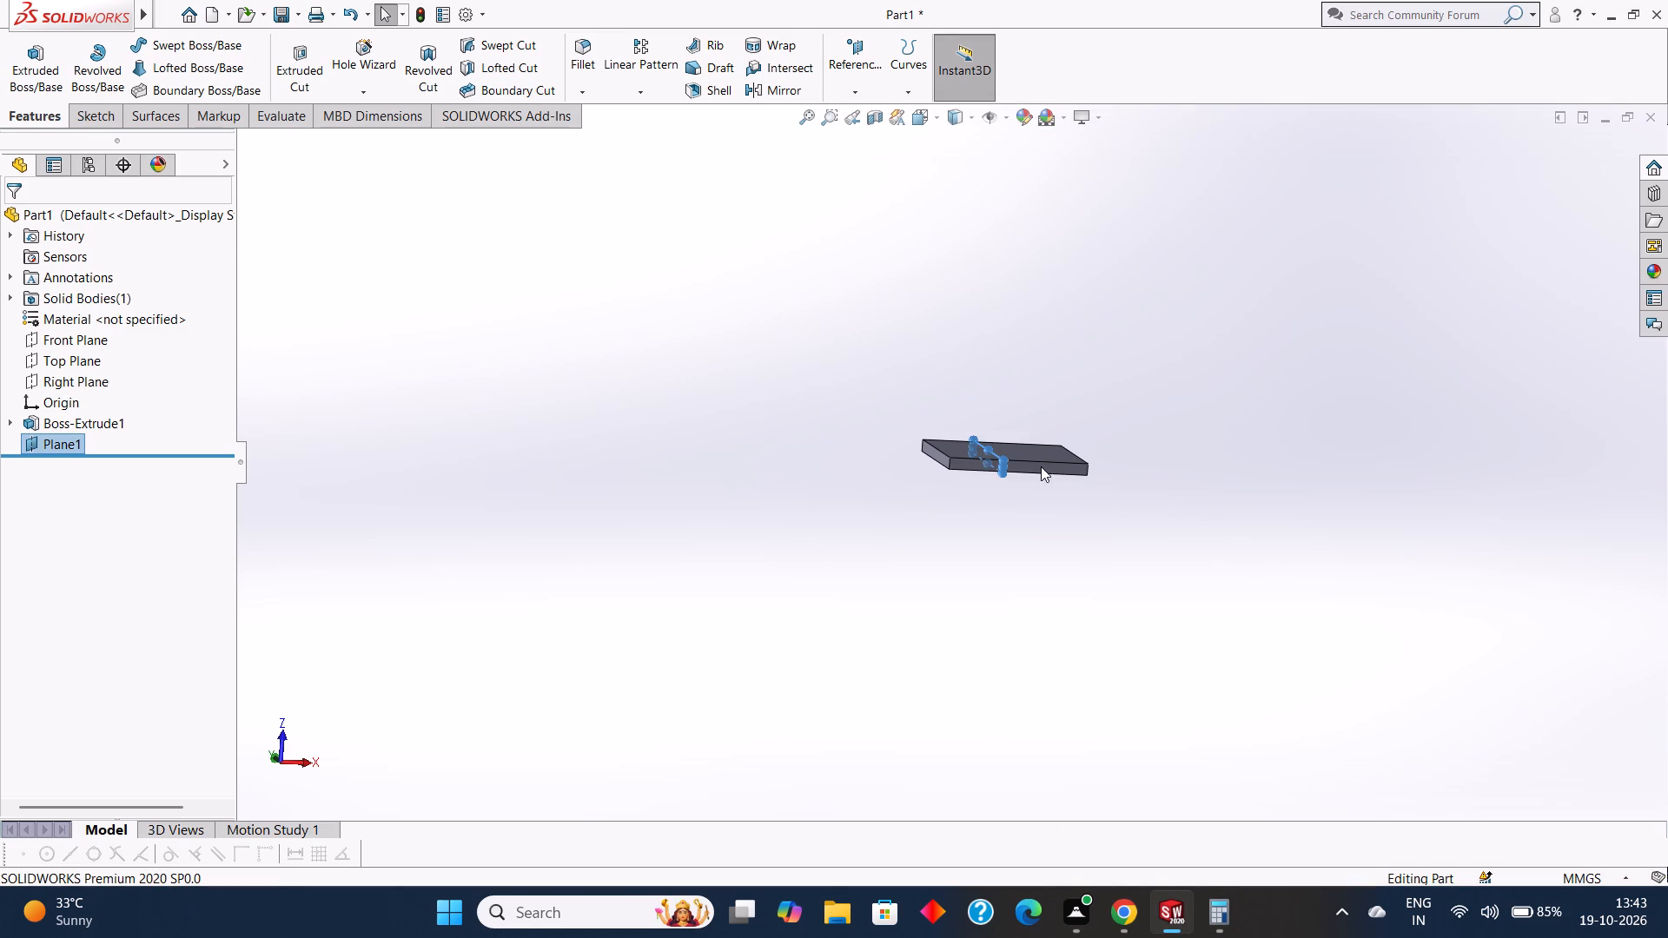
# Edit the reference plane across the plate and set its offset from the Right Plane to 71 mm.
pyautogui.click(667, 425)
pyautogui.click(66, 442)
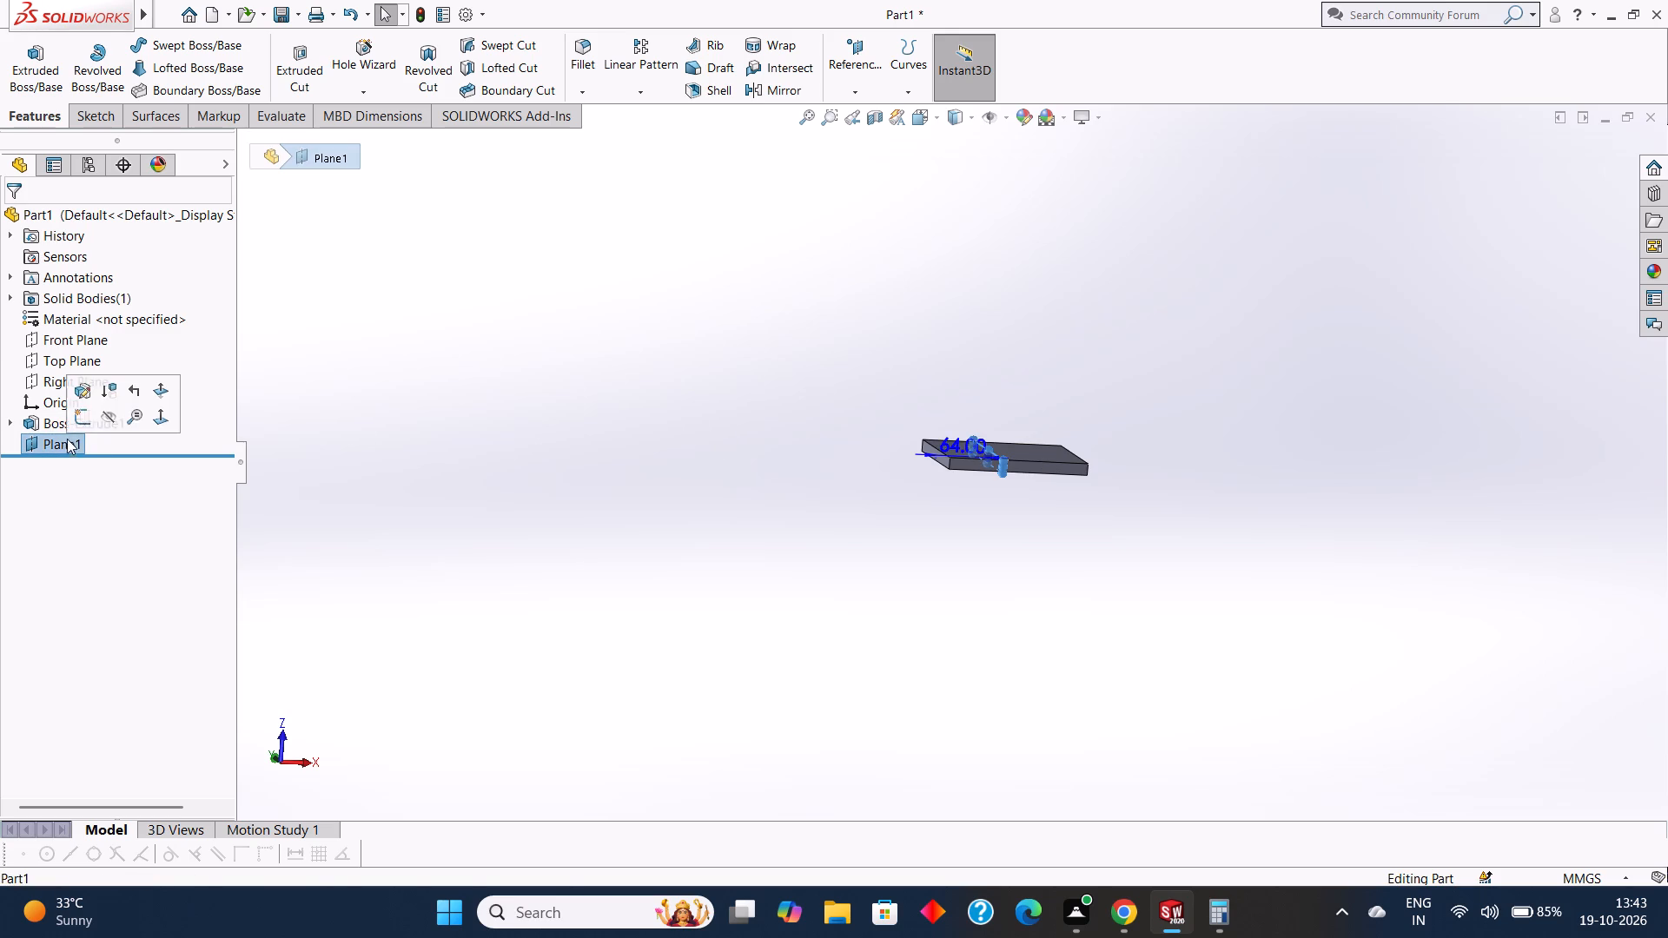
pyautogui.click(81, 386)
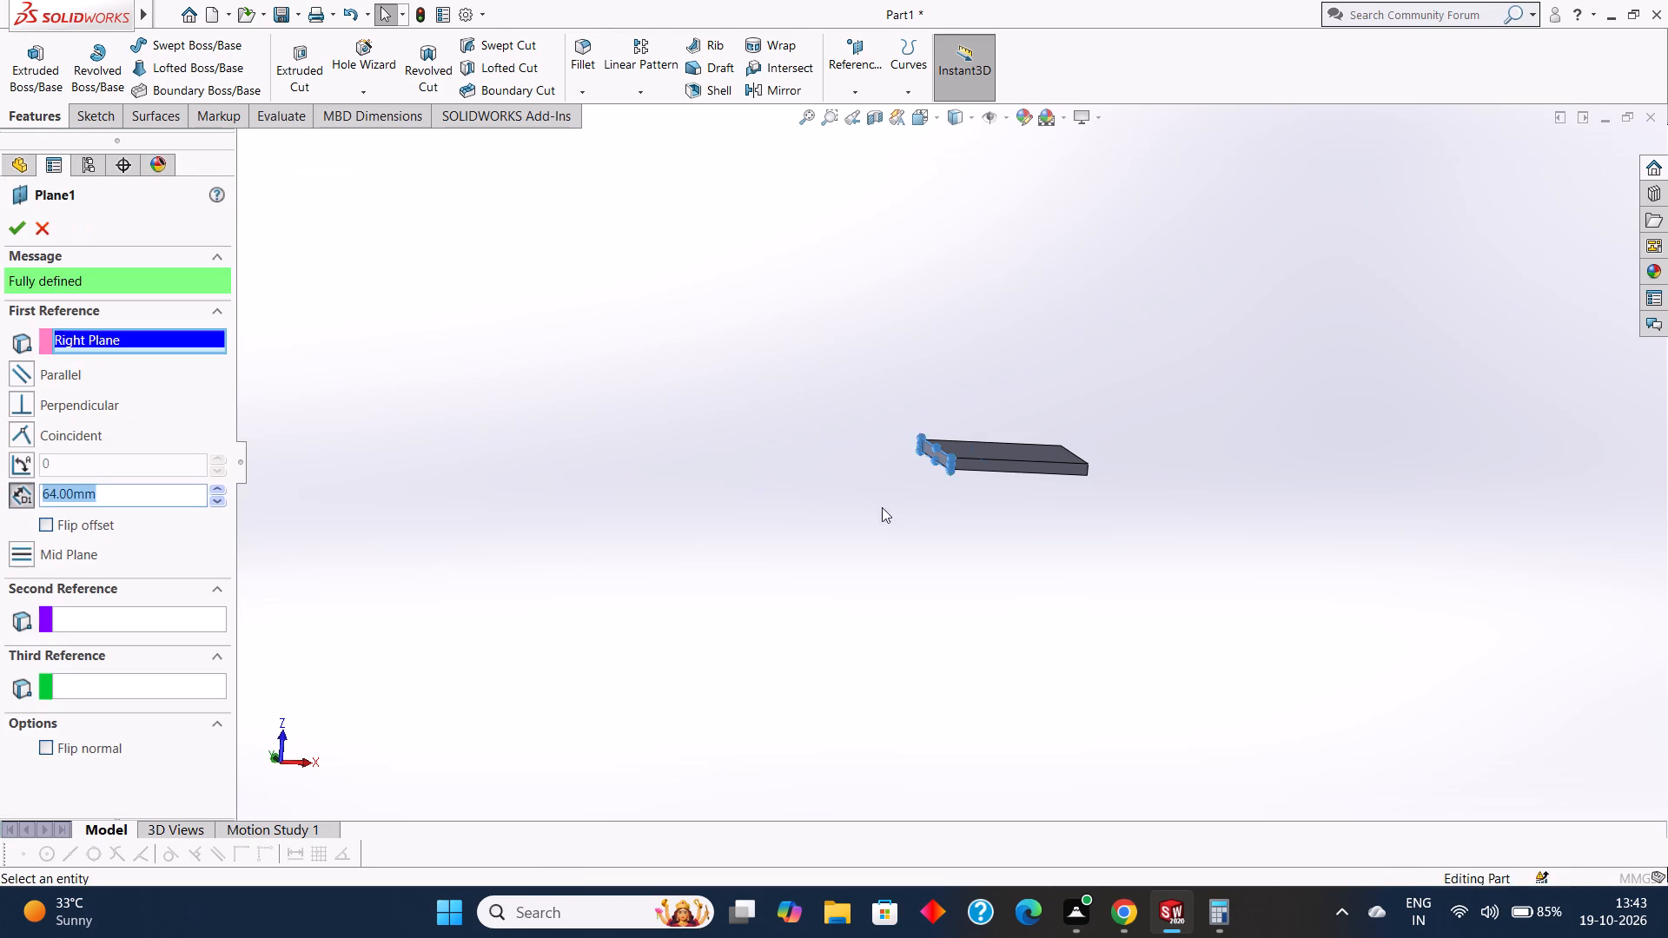
pyautogui.moveTo(962, 518); pyautogui.dragTo(935, 522, button='middle')
pyautogui.scroll(-4, 963, 442)
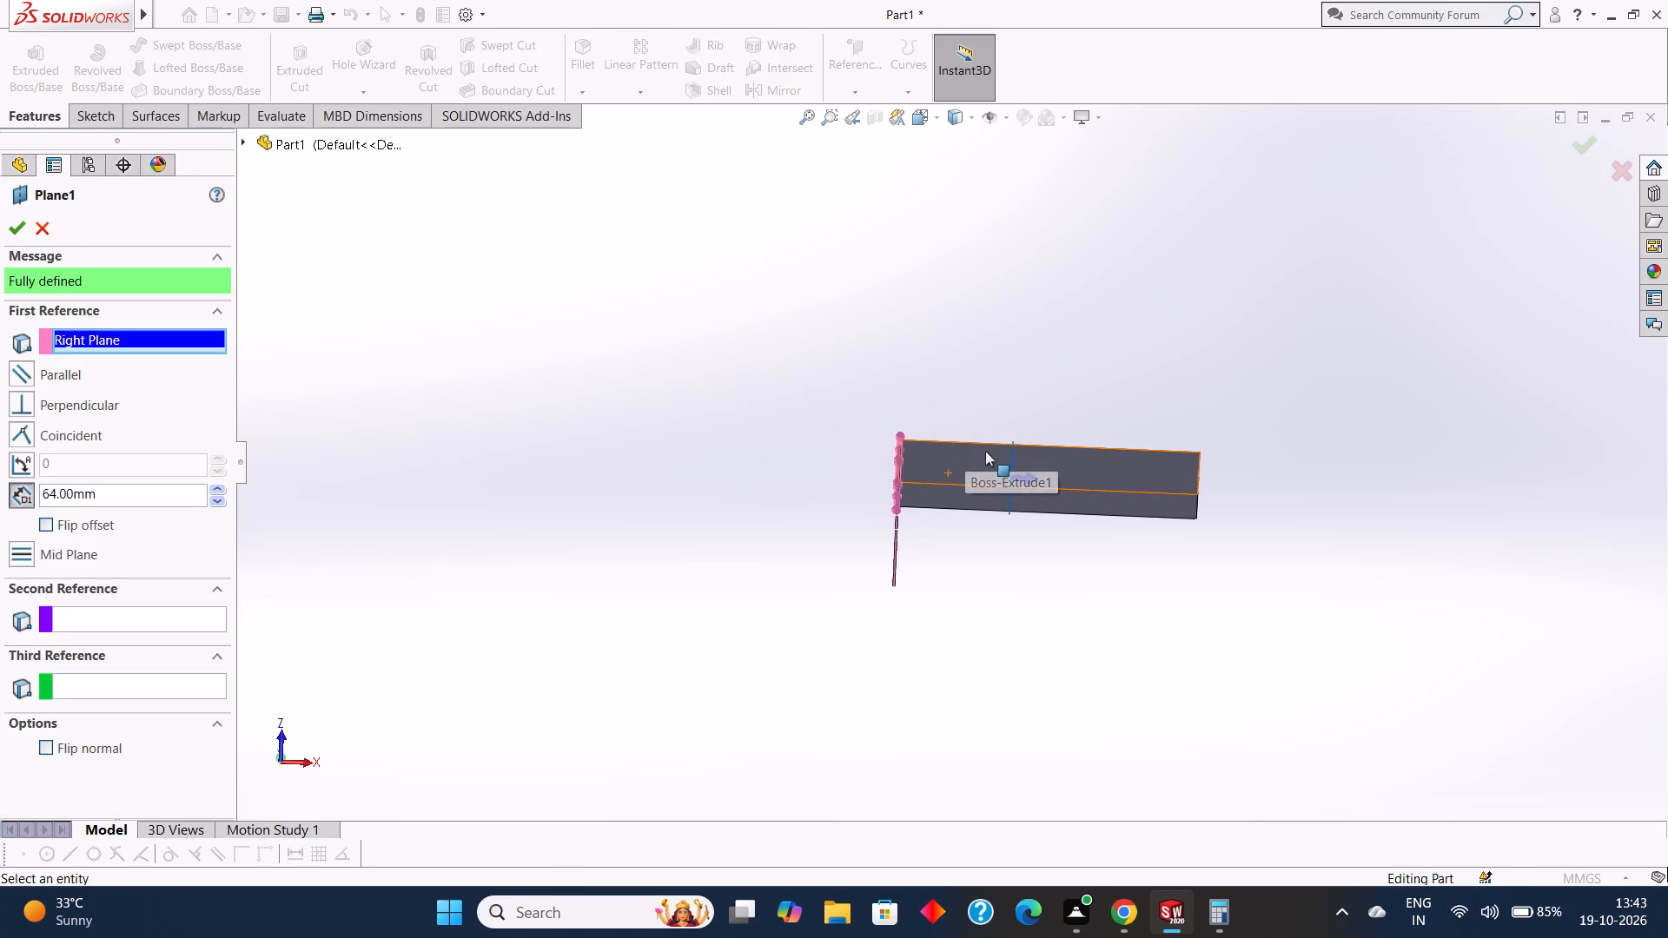
pyautogui.scroll(-2, 985, 451)
pyautogui.click(99, 485)
pyautogui.moveTo(136, 498); pyautogui.dragTo(0, 487)
pyautogui.press('BackSpace')
pyautogui.press('7')
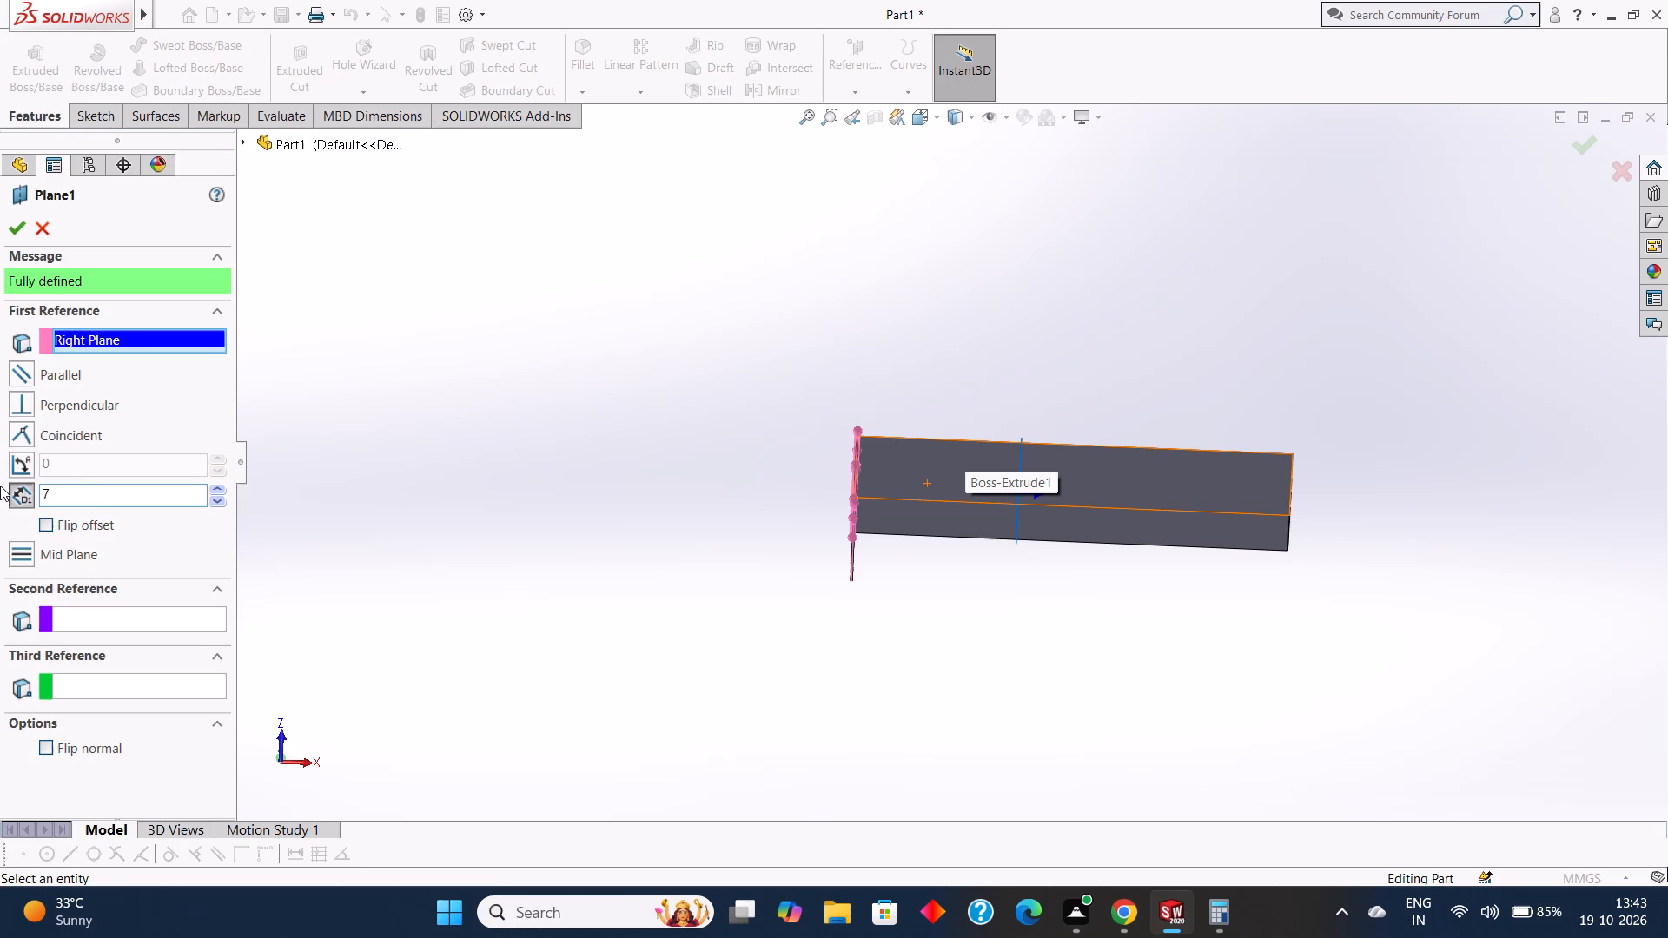
pyautogui.press('1')
pyautogui.press('Return')
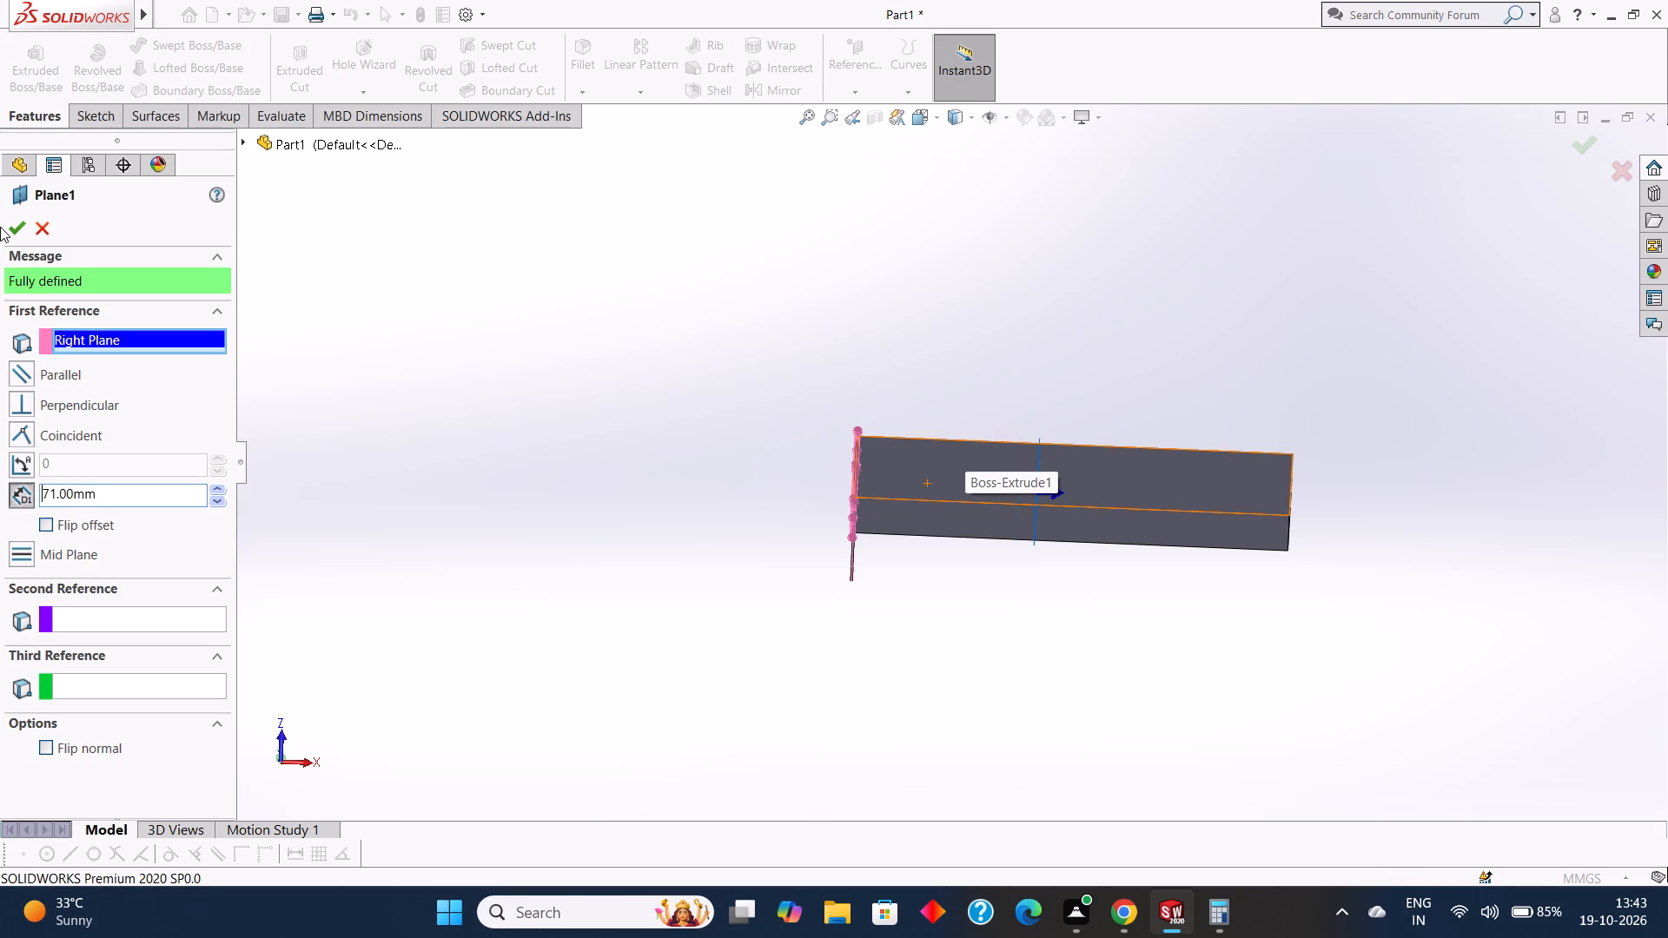
pyautogui.click(7, 228)
# Switch to Calculator again and work out 71 - 16.
pyautogui.moveTo(741, 422); pyautogui.dragTo(766, 409, button='middle')
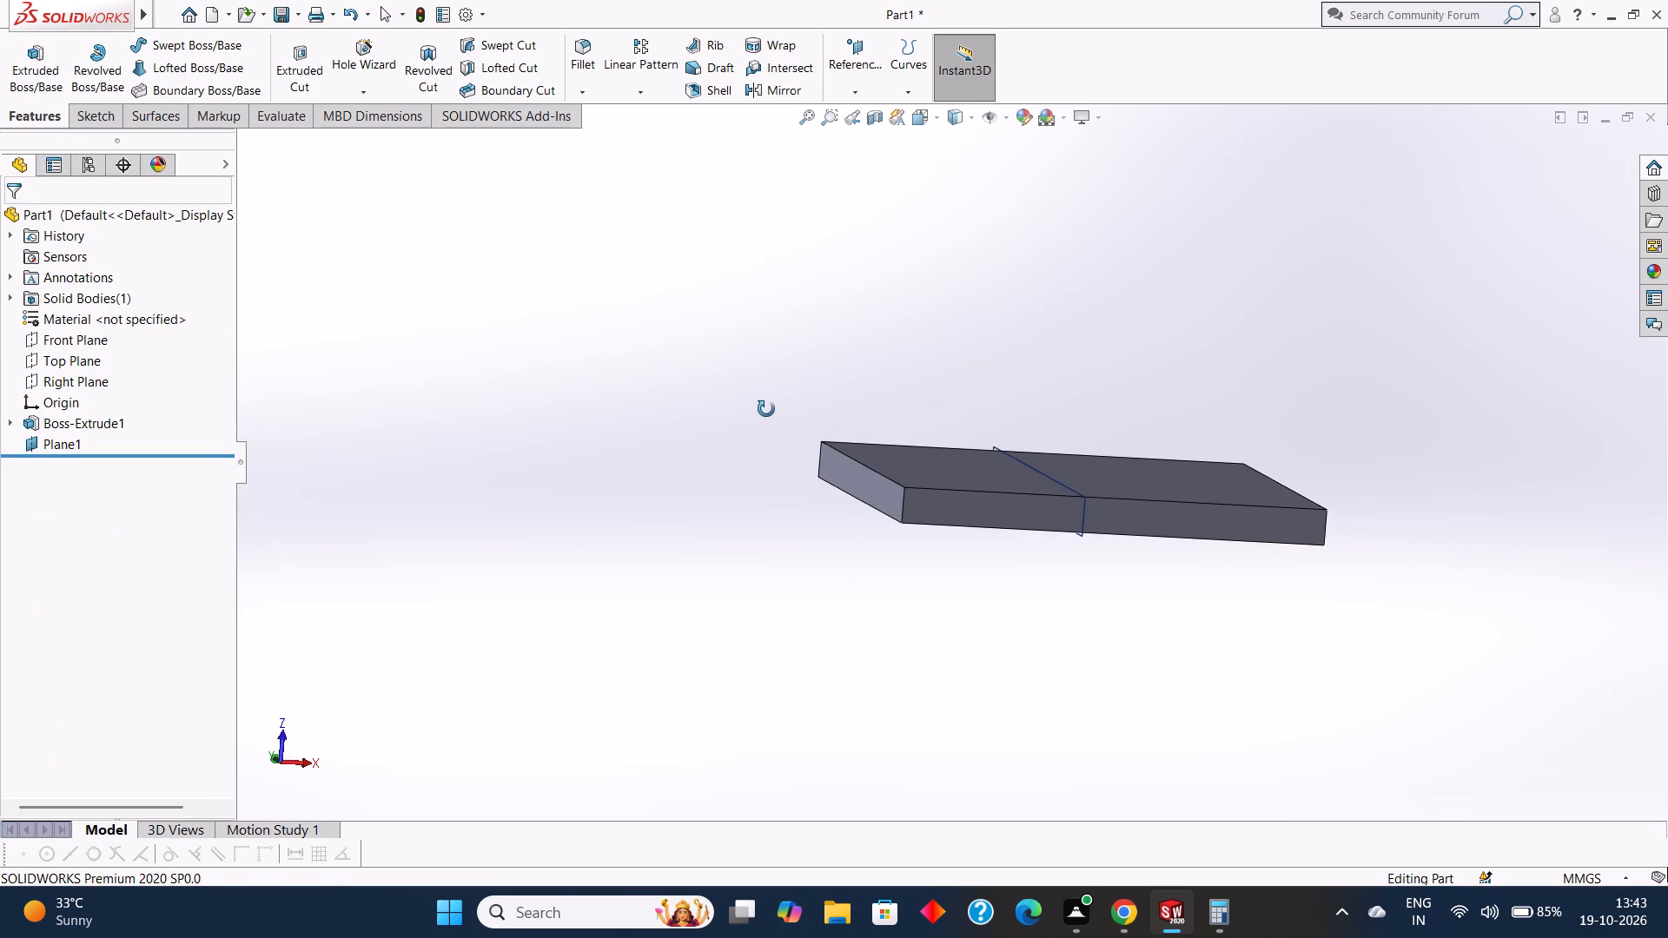
pyautogui.moveTo(766, 409); pyautogui.dragTo(767, 418, button='middle')
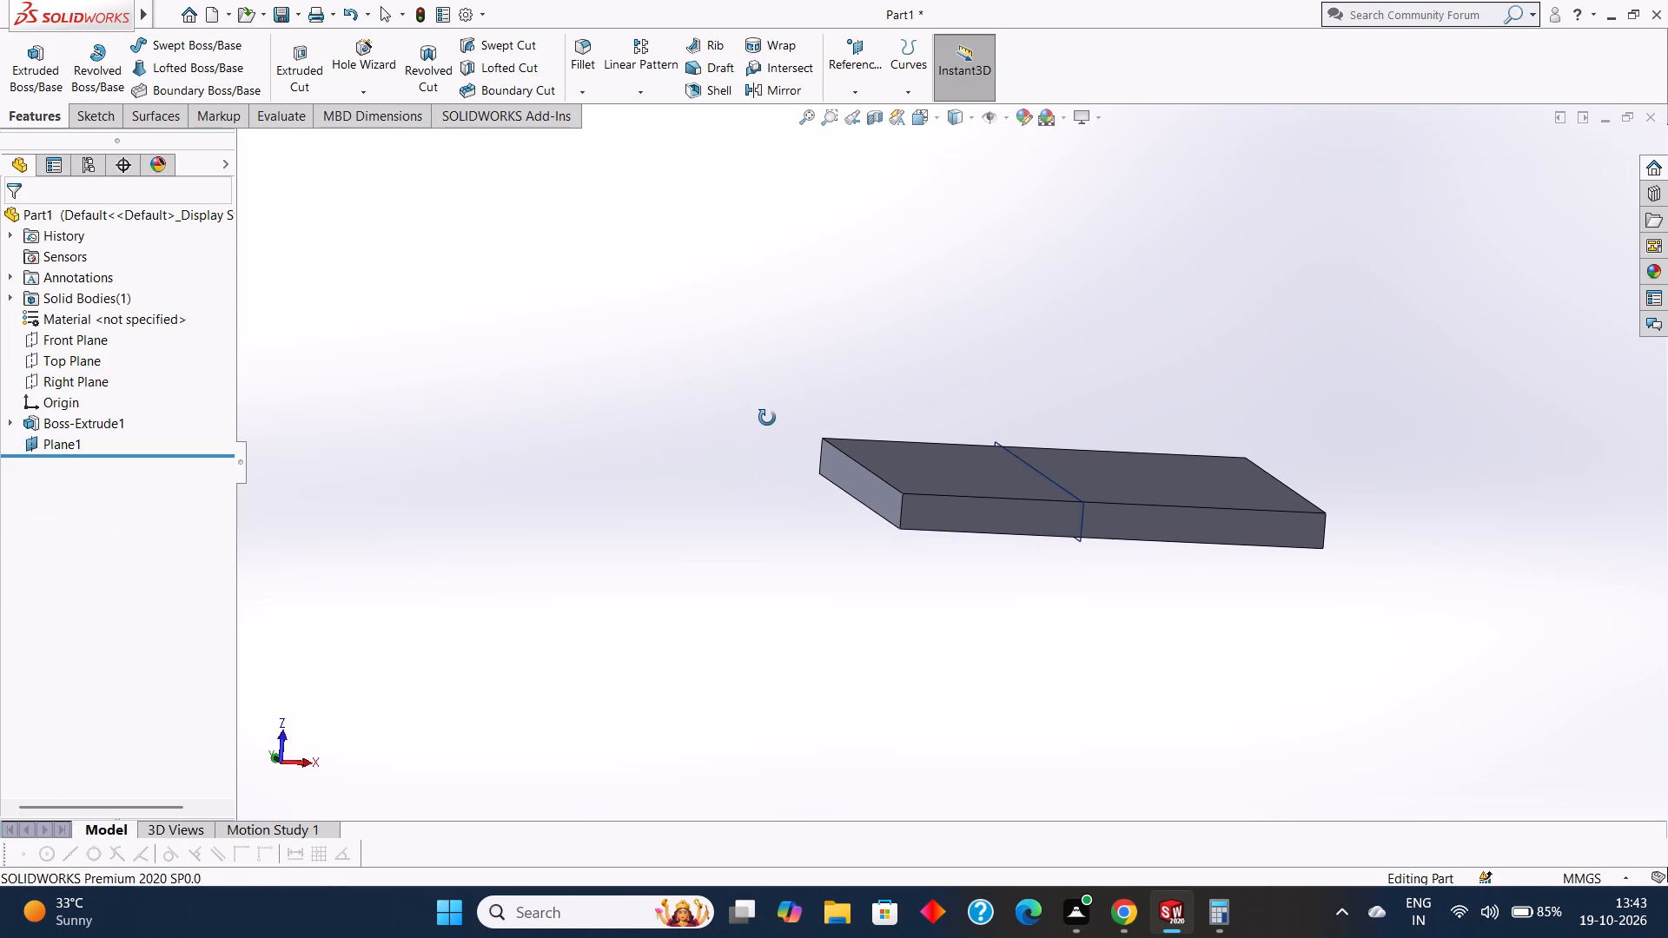
pyautogui.moveTo(767, 418); pyautogui.dragTo(756, 440, button='middle')
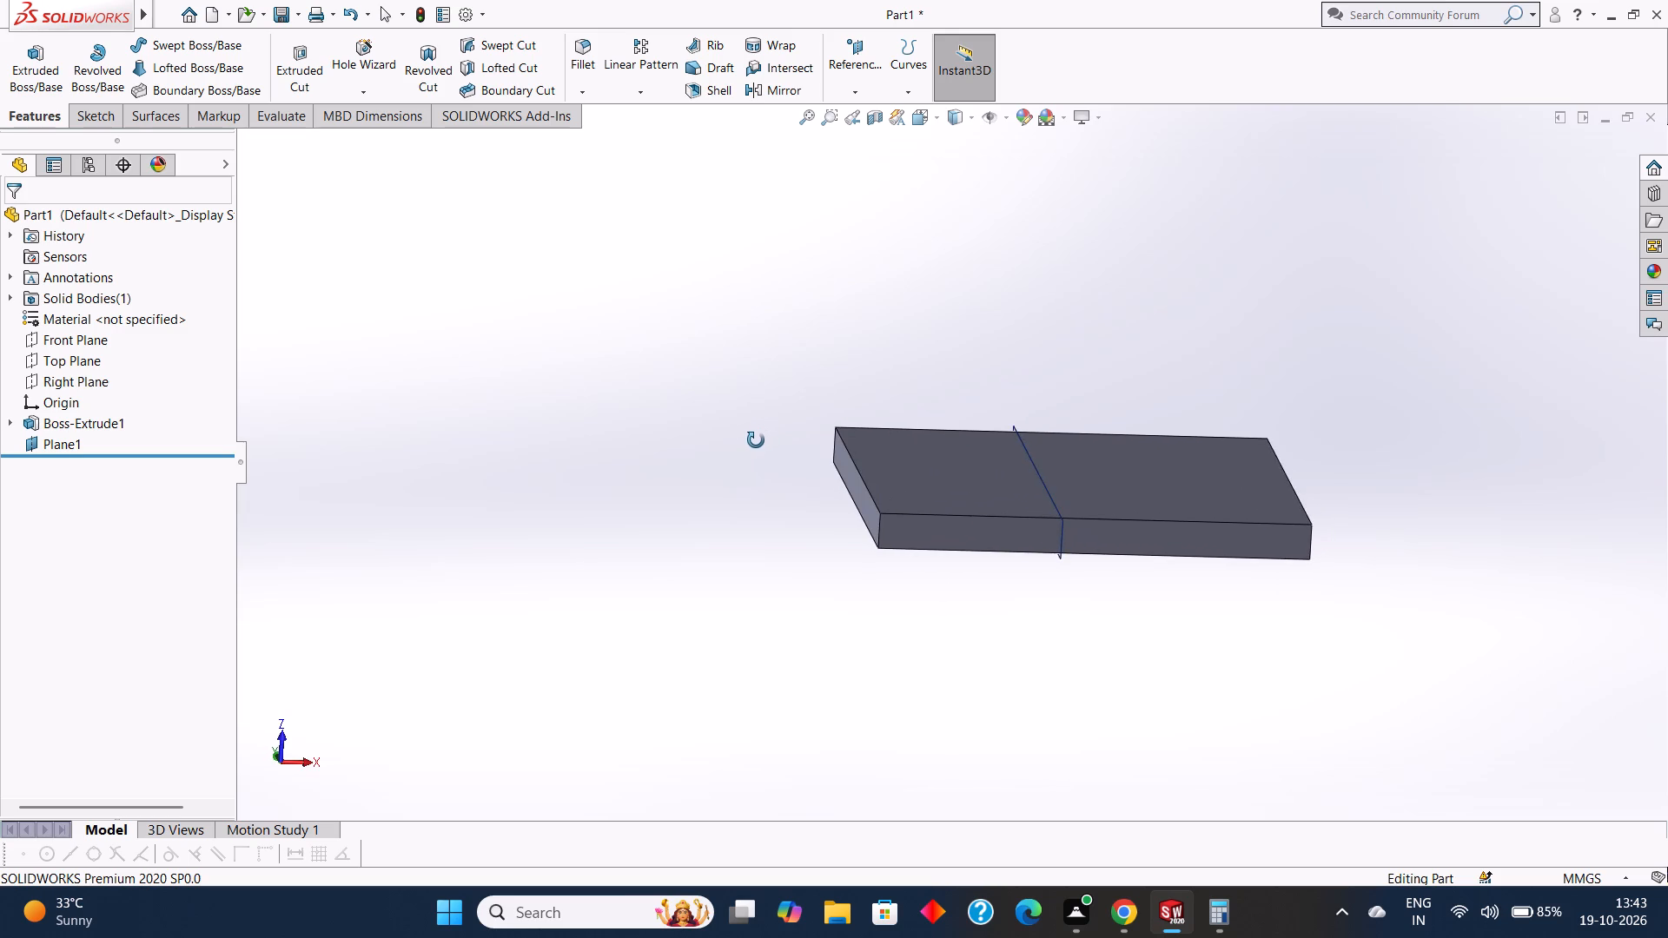
pyautogui.moveTo(756, 440); pyautogui.dragTo(761, 440, button='middle')
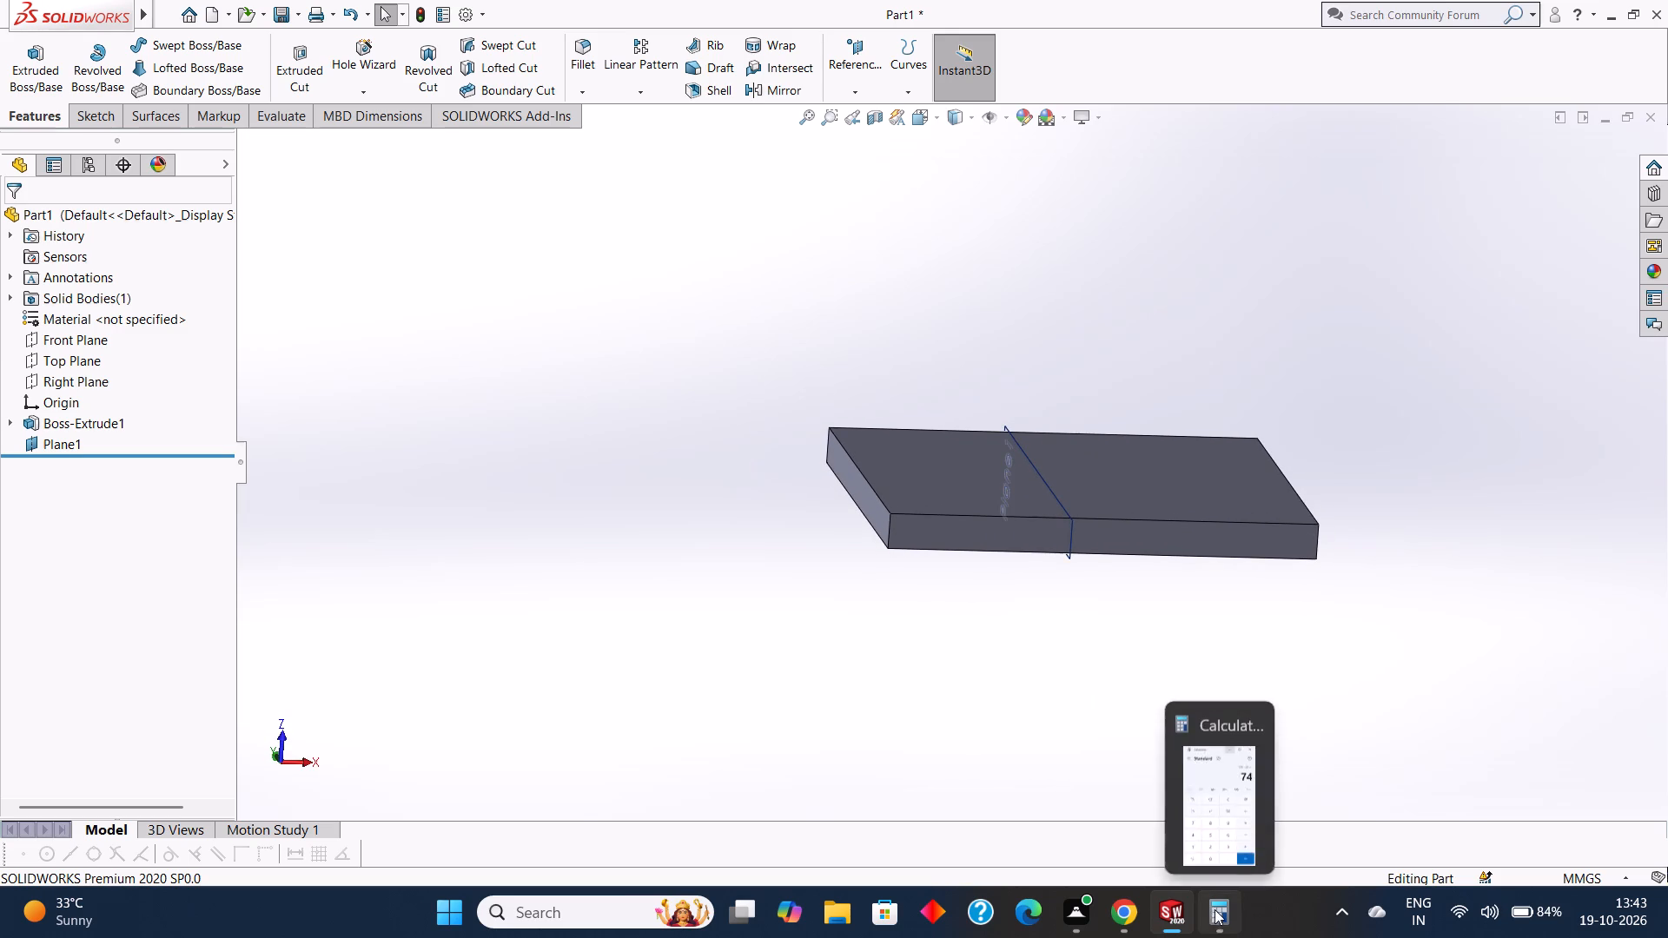
pyautogui.click(1215, 909)
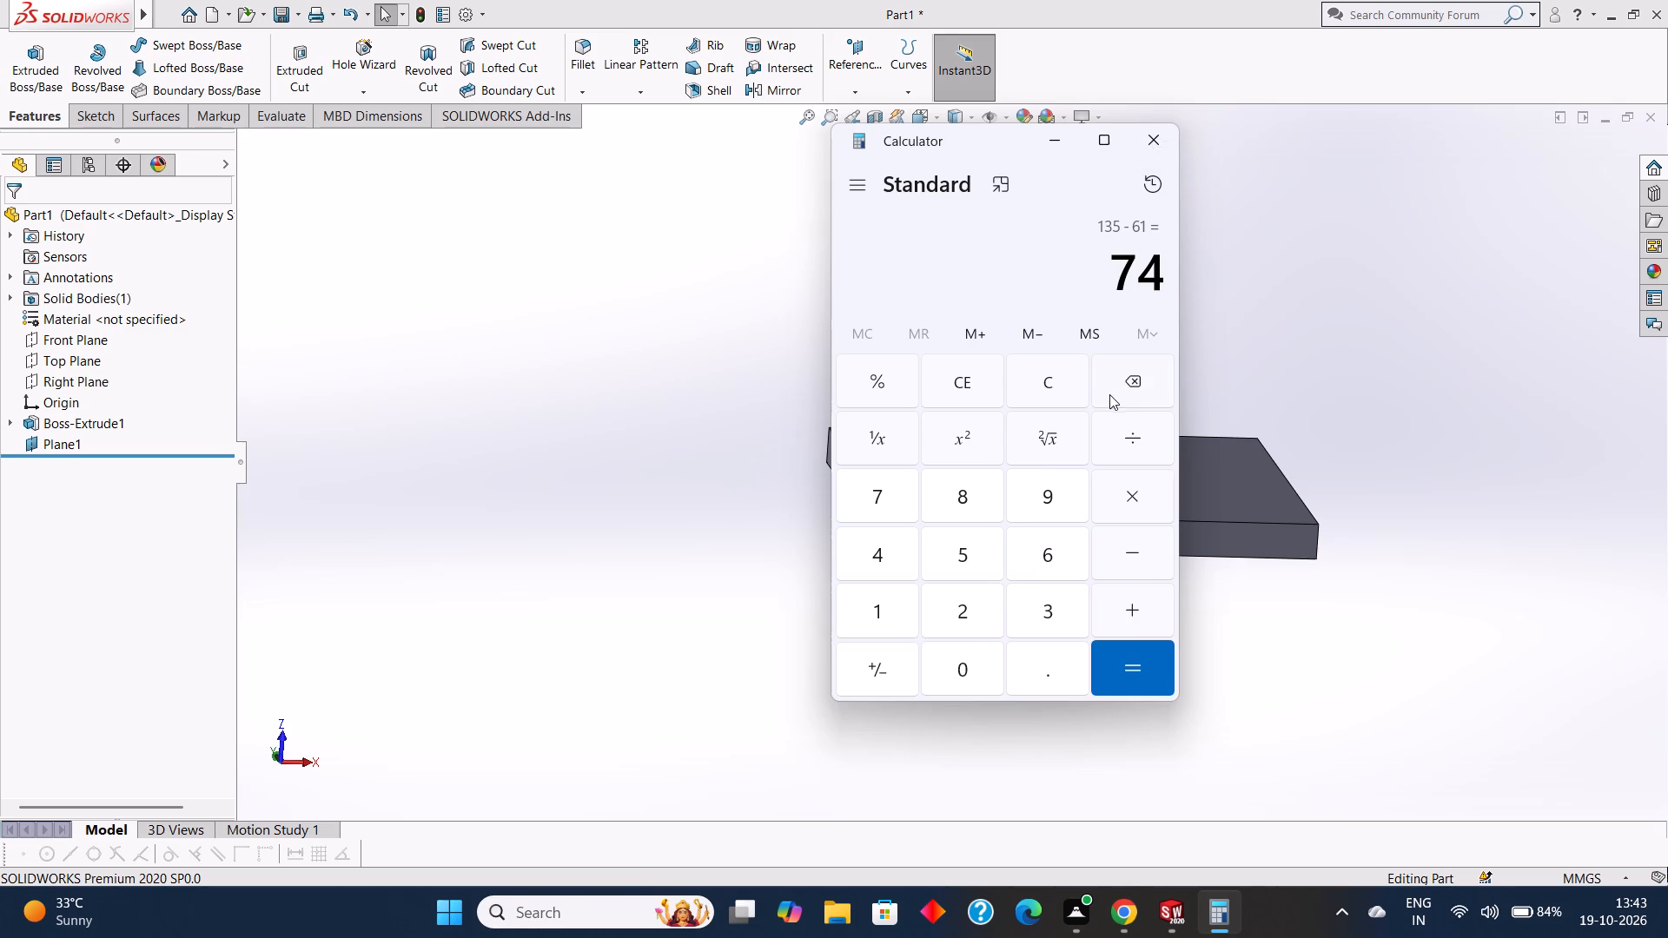
pyautogui.click(1052, 393)
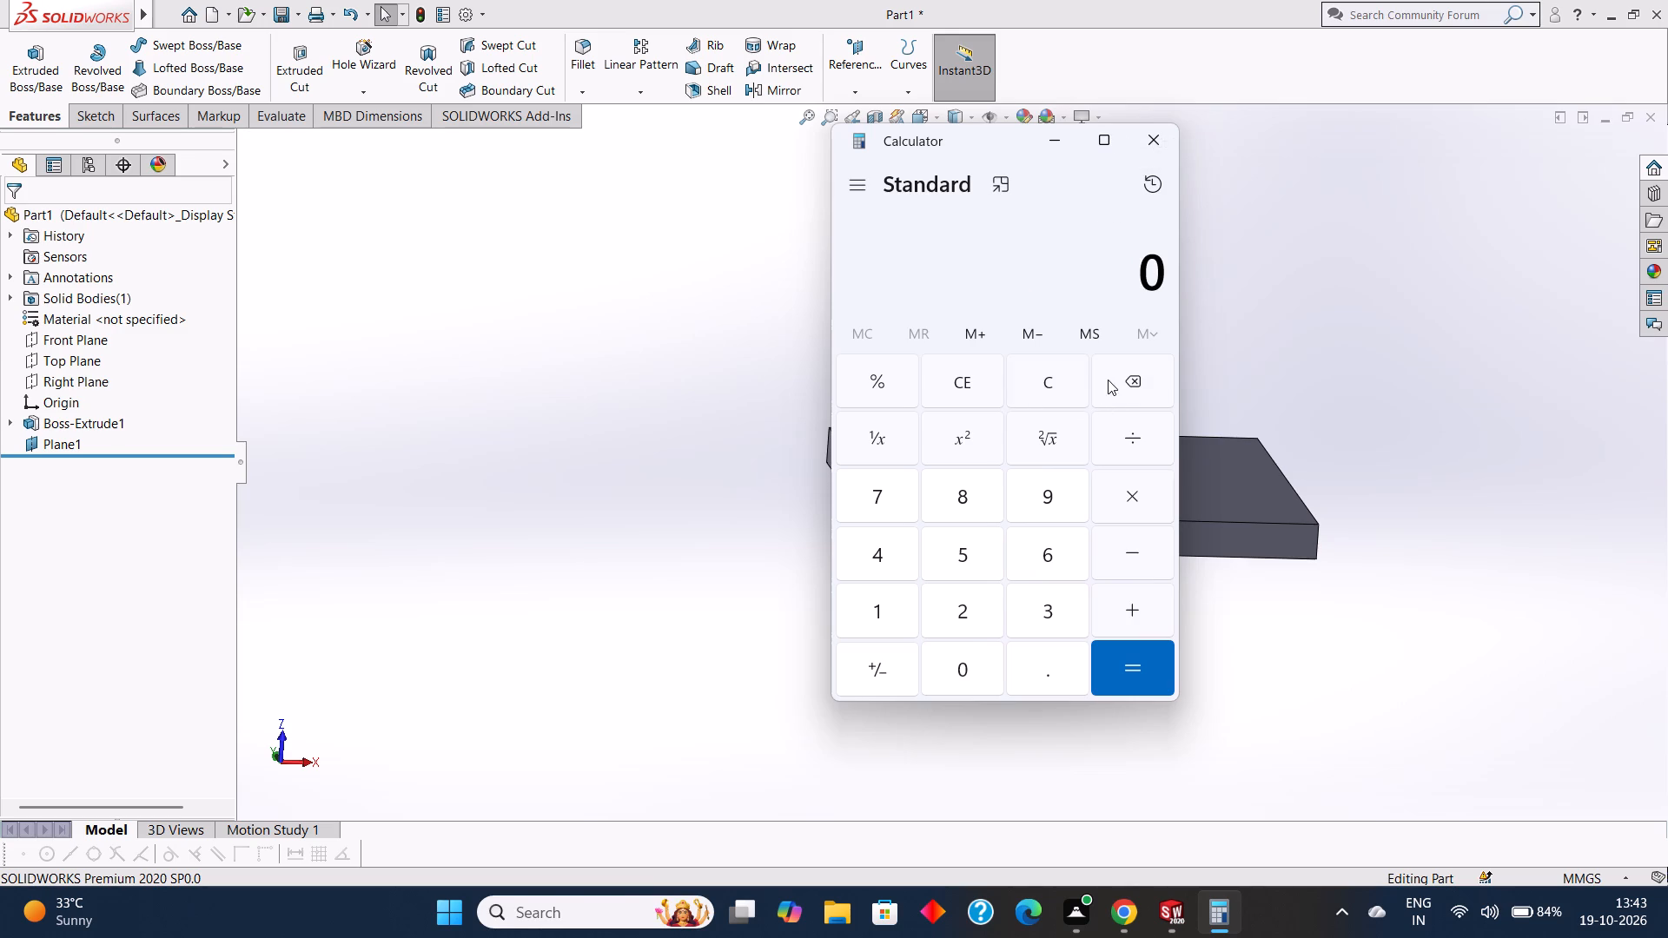
pyautogui.click(888, 506)
pyautogui.click(872, 588)
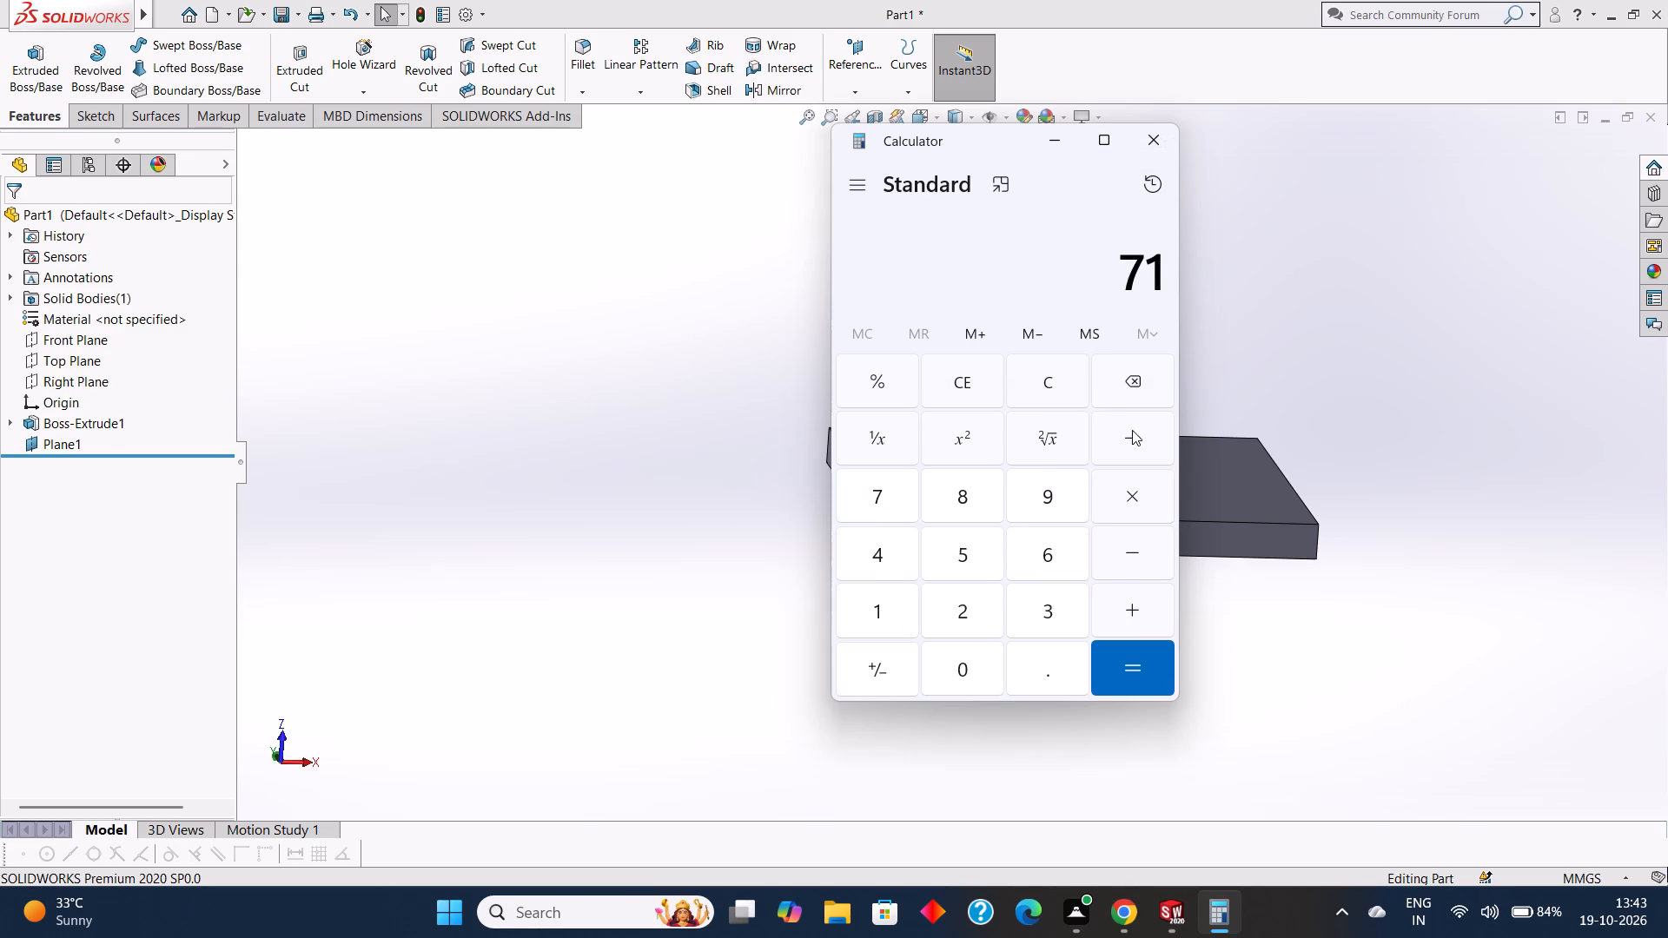
pyautogui.click(1142, 558)
pyautogui.click(870, 604)
pyautogui.click(1045, 545)
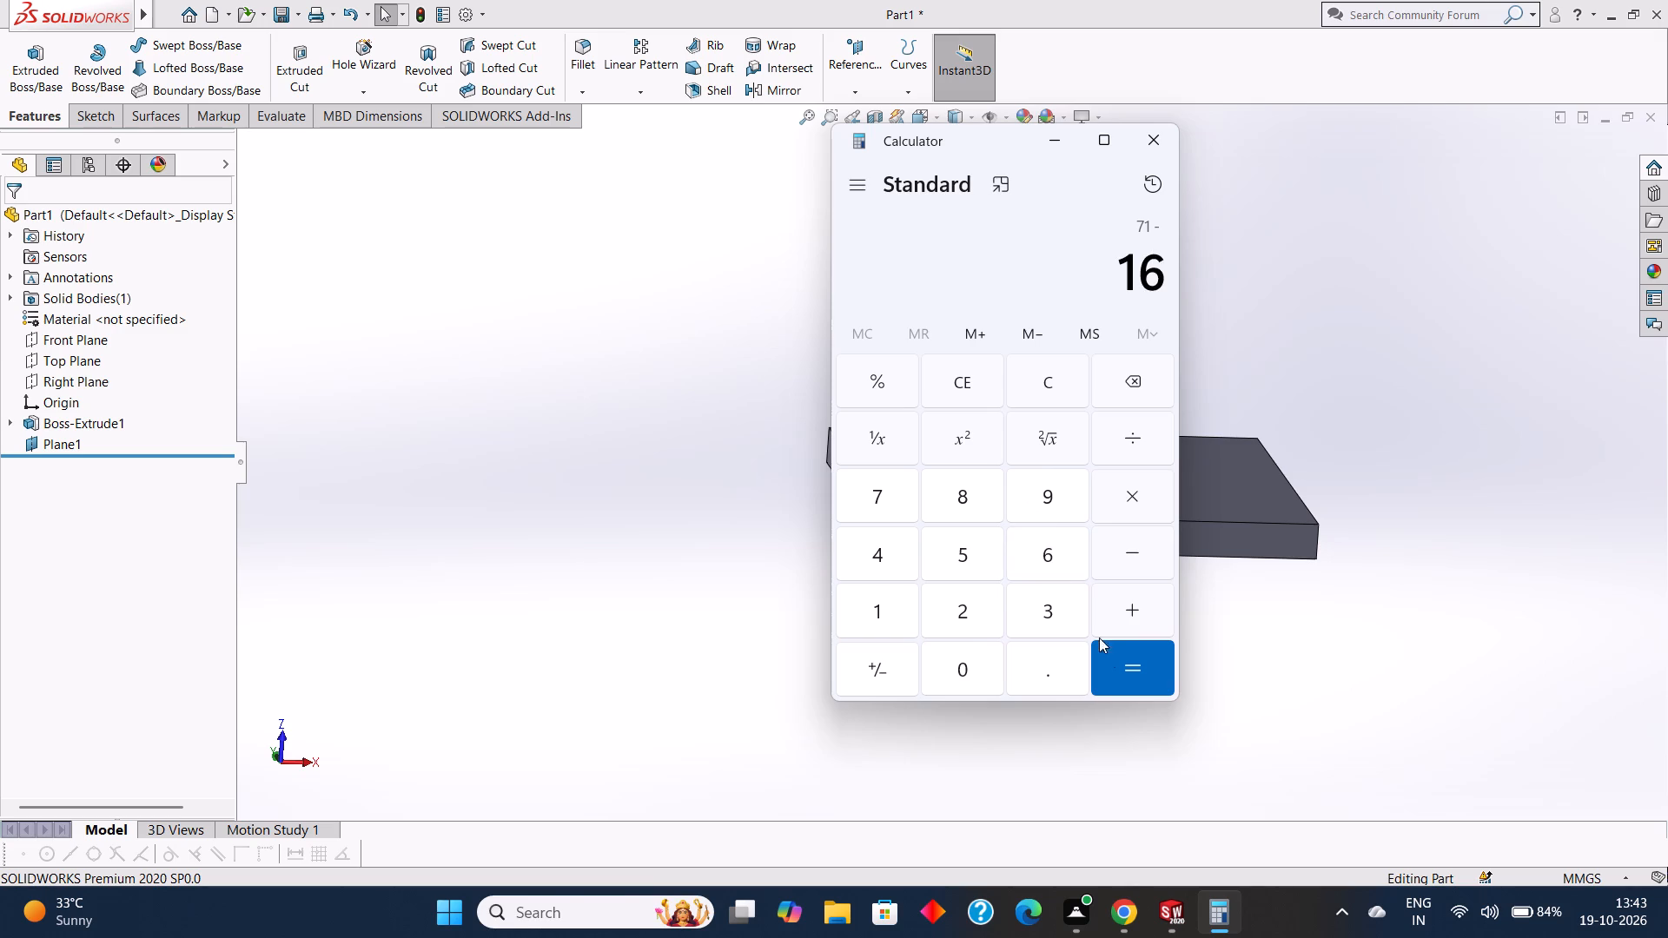
pyautogui.click(1122, 670)
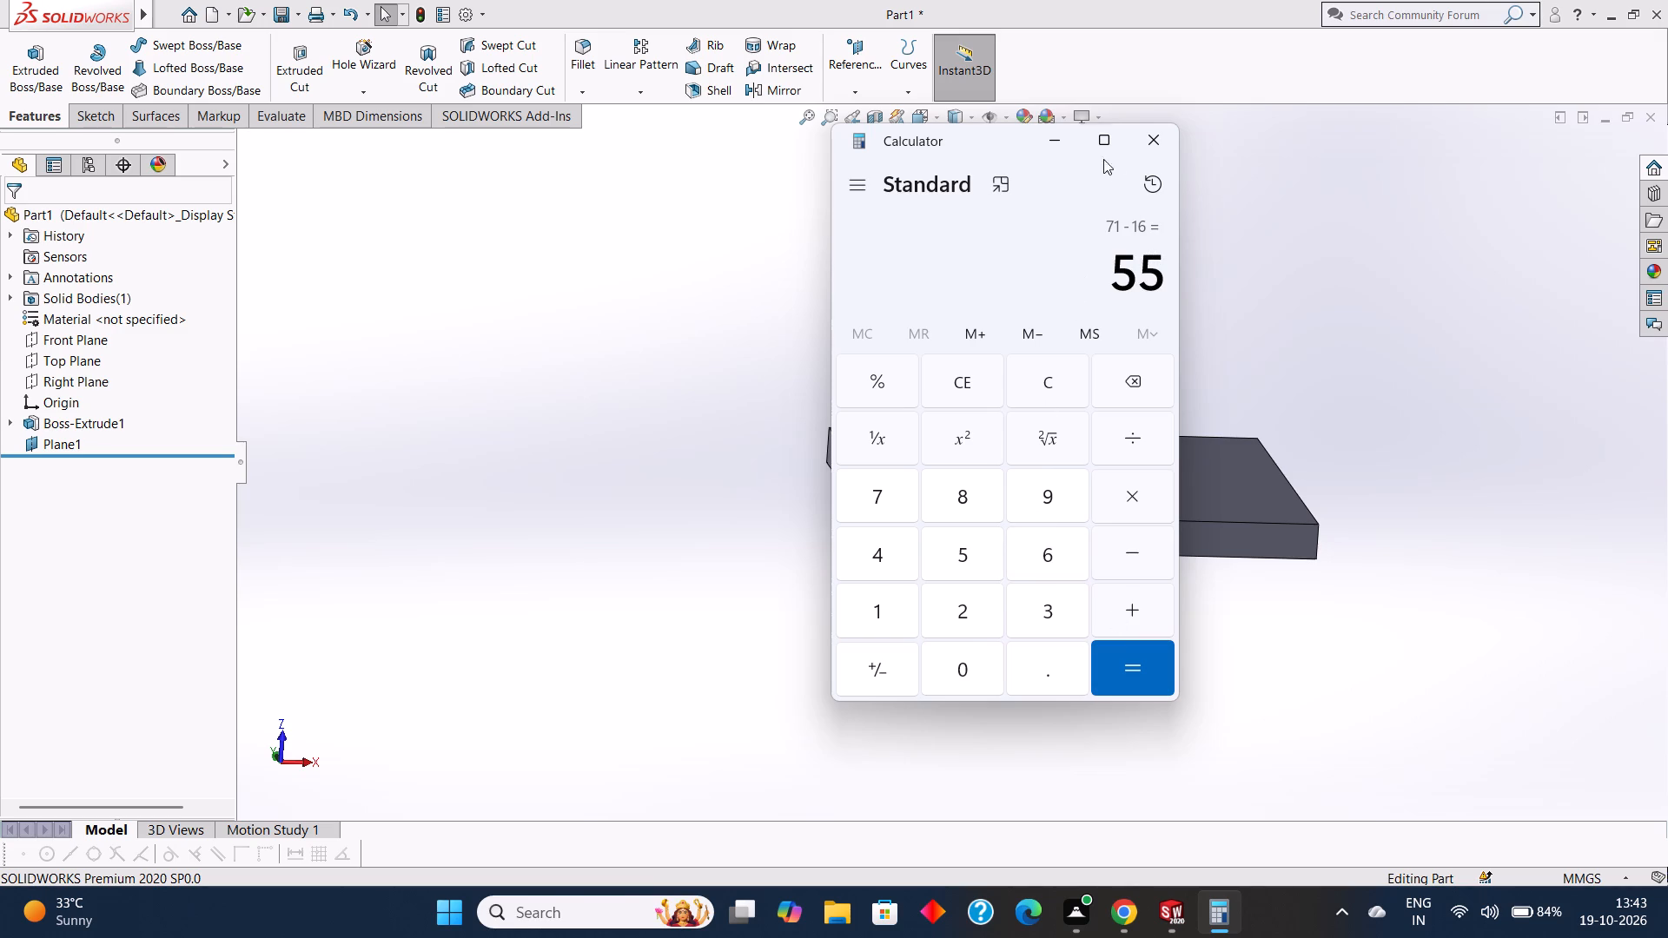
pyautogui.click(1059, 144)
# Start a new sketch on the offset reference plane and view it face-on.
pyautogui.moveTo(1368, 414); pyautogui.dragTo(1370, 395, button='middle')
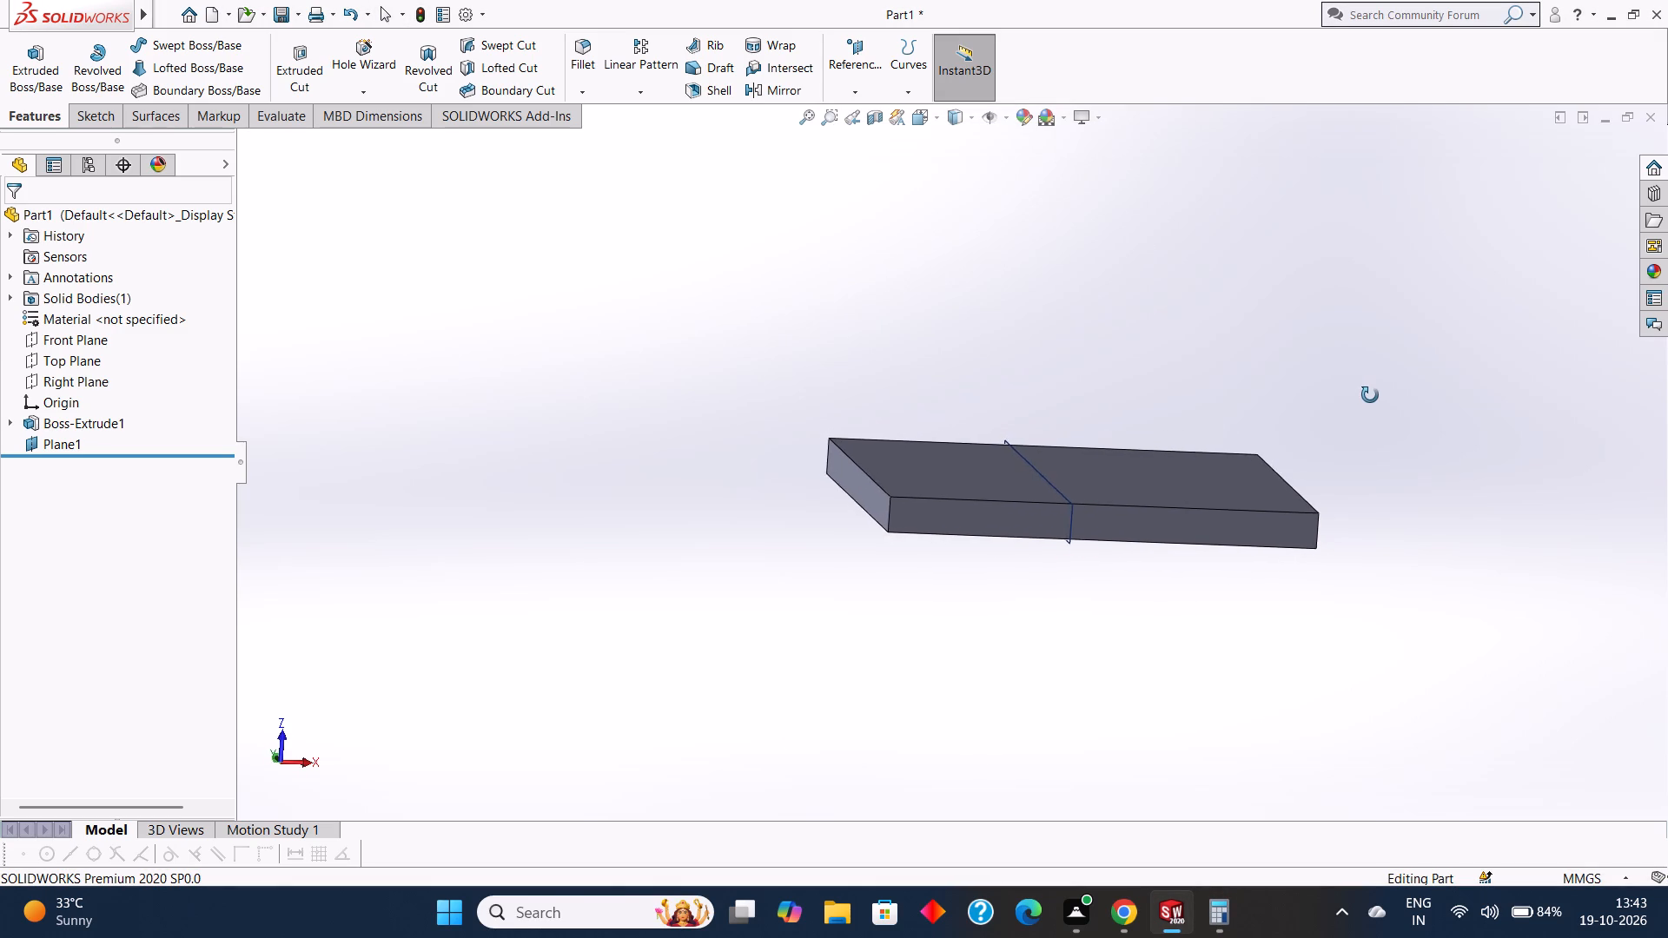
pyautogui.moveTo(1370, 395); pyautogui.dragTo(1437, 390, button='middle')
pyautogui.moveTo(1426, 418); pyautogui.dragTo(1481, 439, button='middle')
pyautogui.scroll(-4, 902, 455)
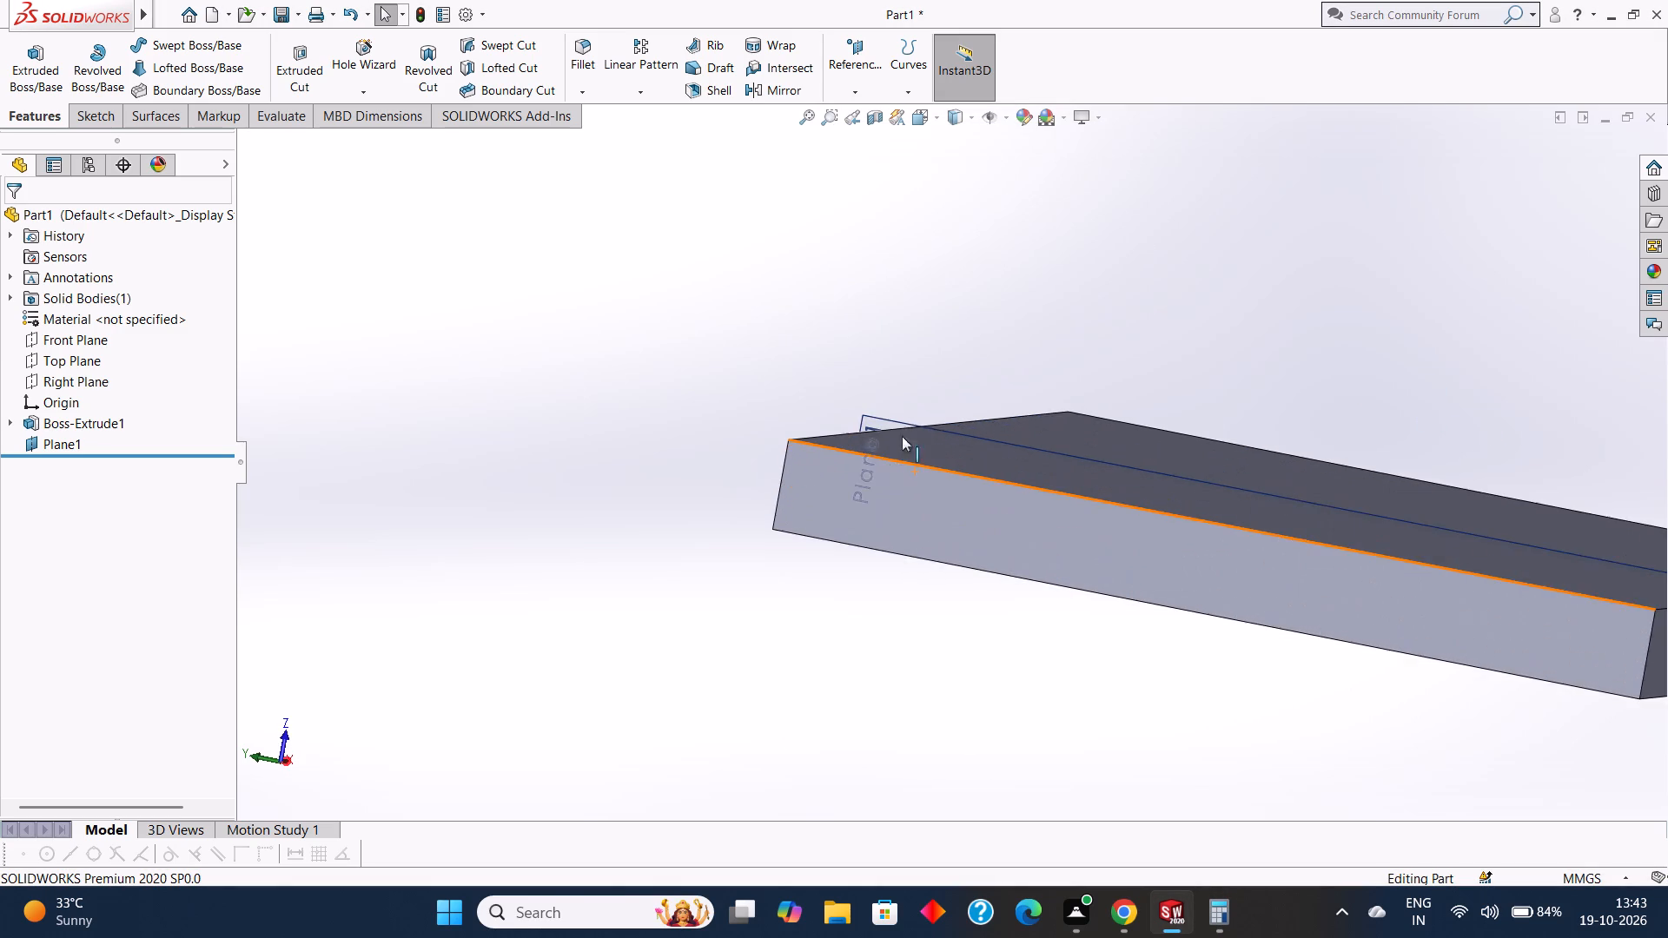
pyautogui.scroll(-5, 902, 436)
pyautogui.click(834, 475)
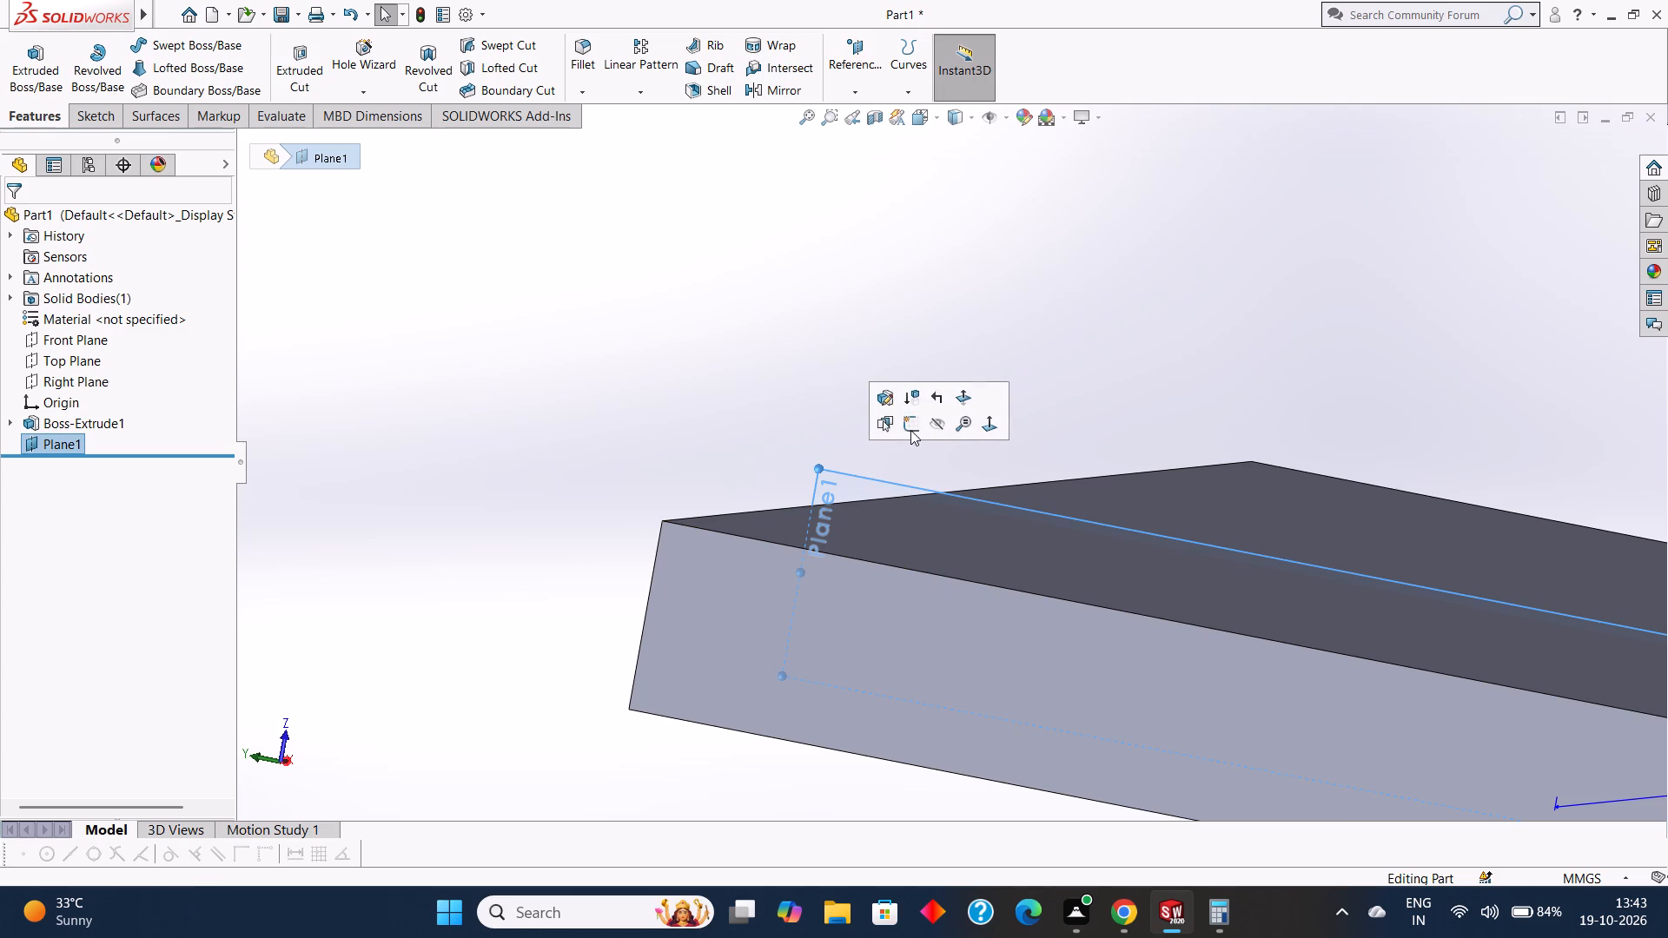
pyautogui.click(916, 426)
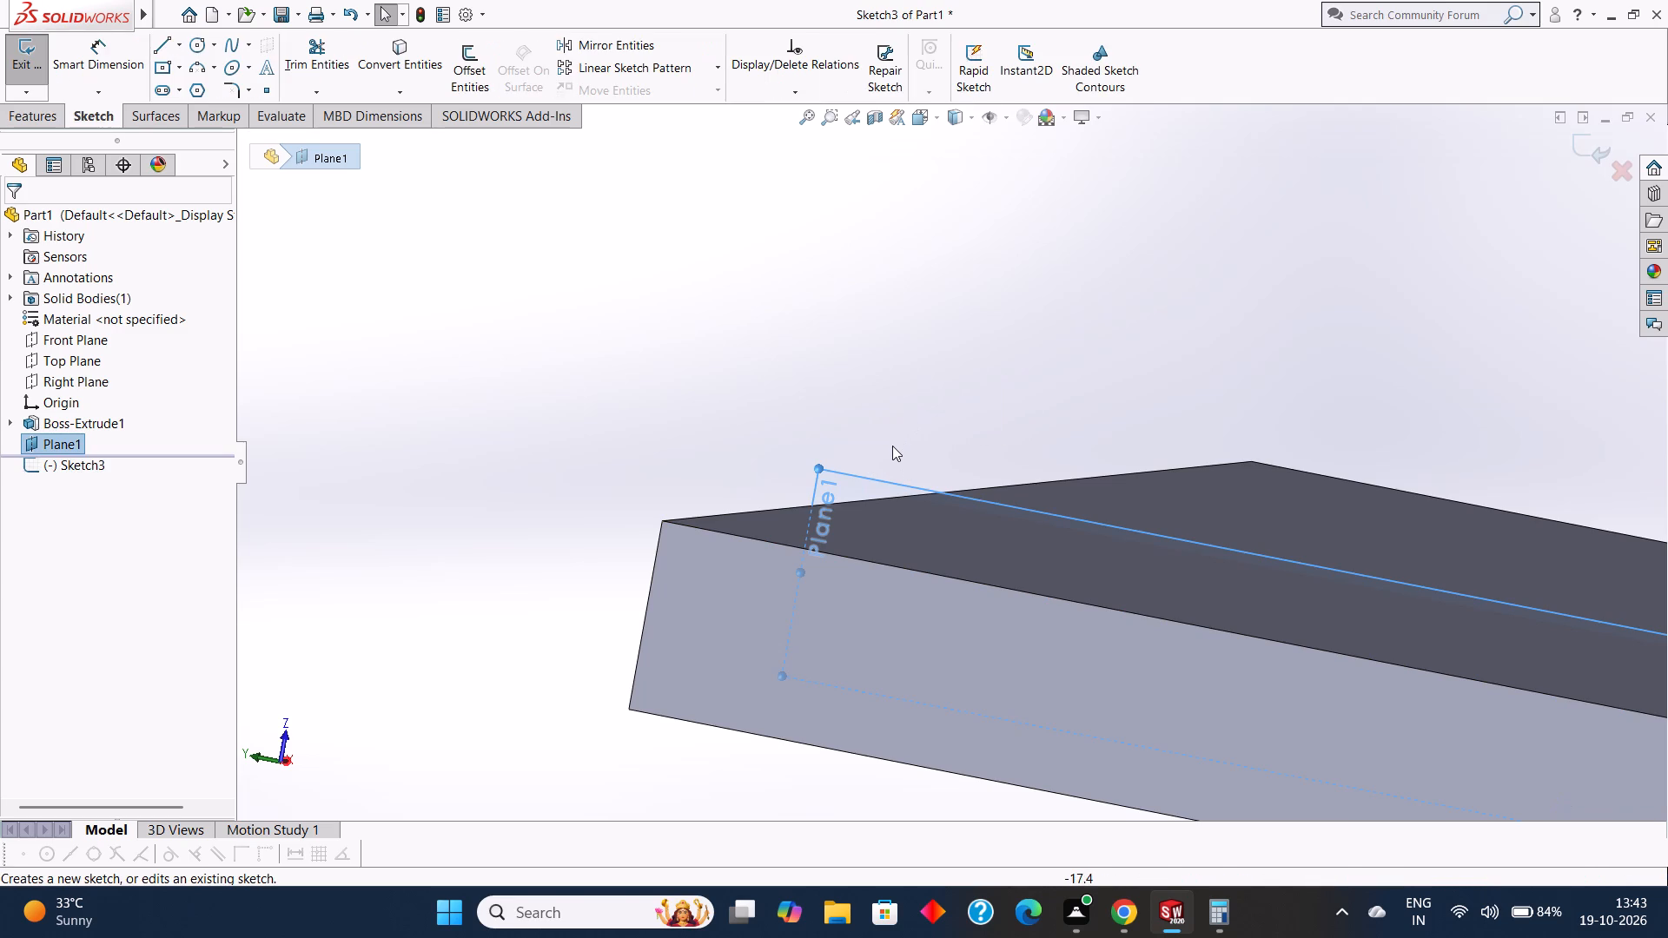
pyautogui.hotkey('ctrl', '8')
pyautogui.hotkey('ctrl', '8')
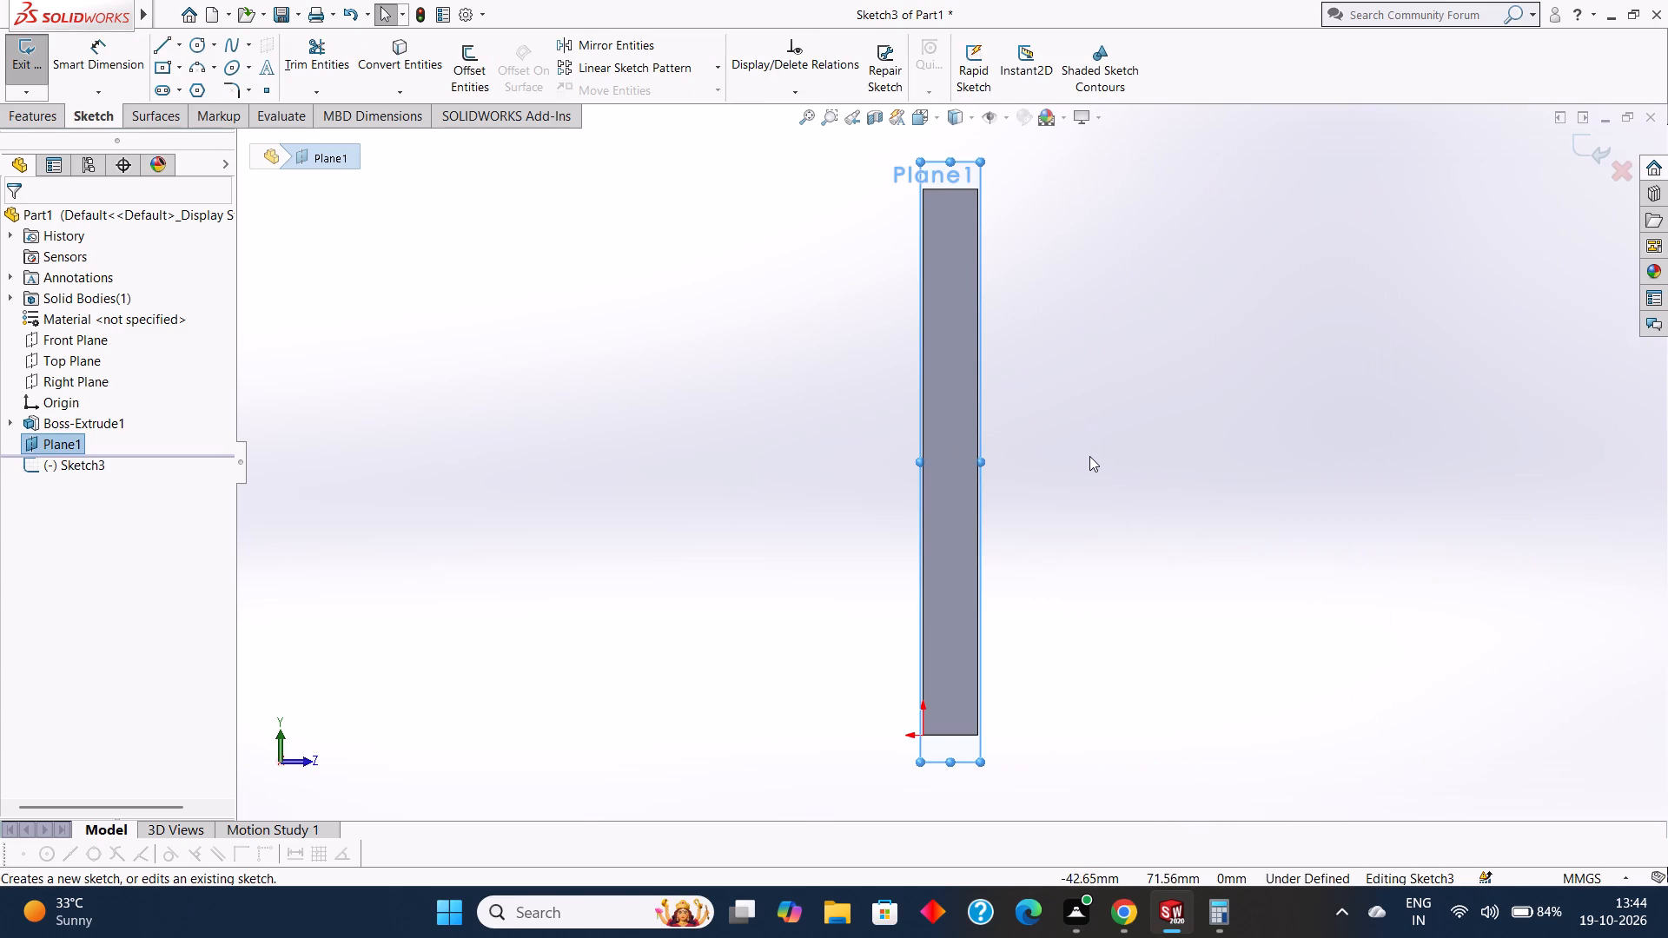
# Examine the plate and the offset reference plane from the top, front, right and back and at oblique angles.
pyautogui.click(188, 40)
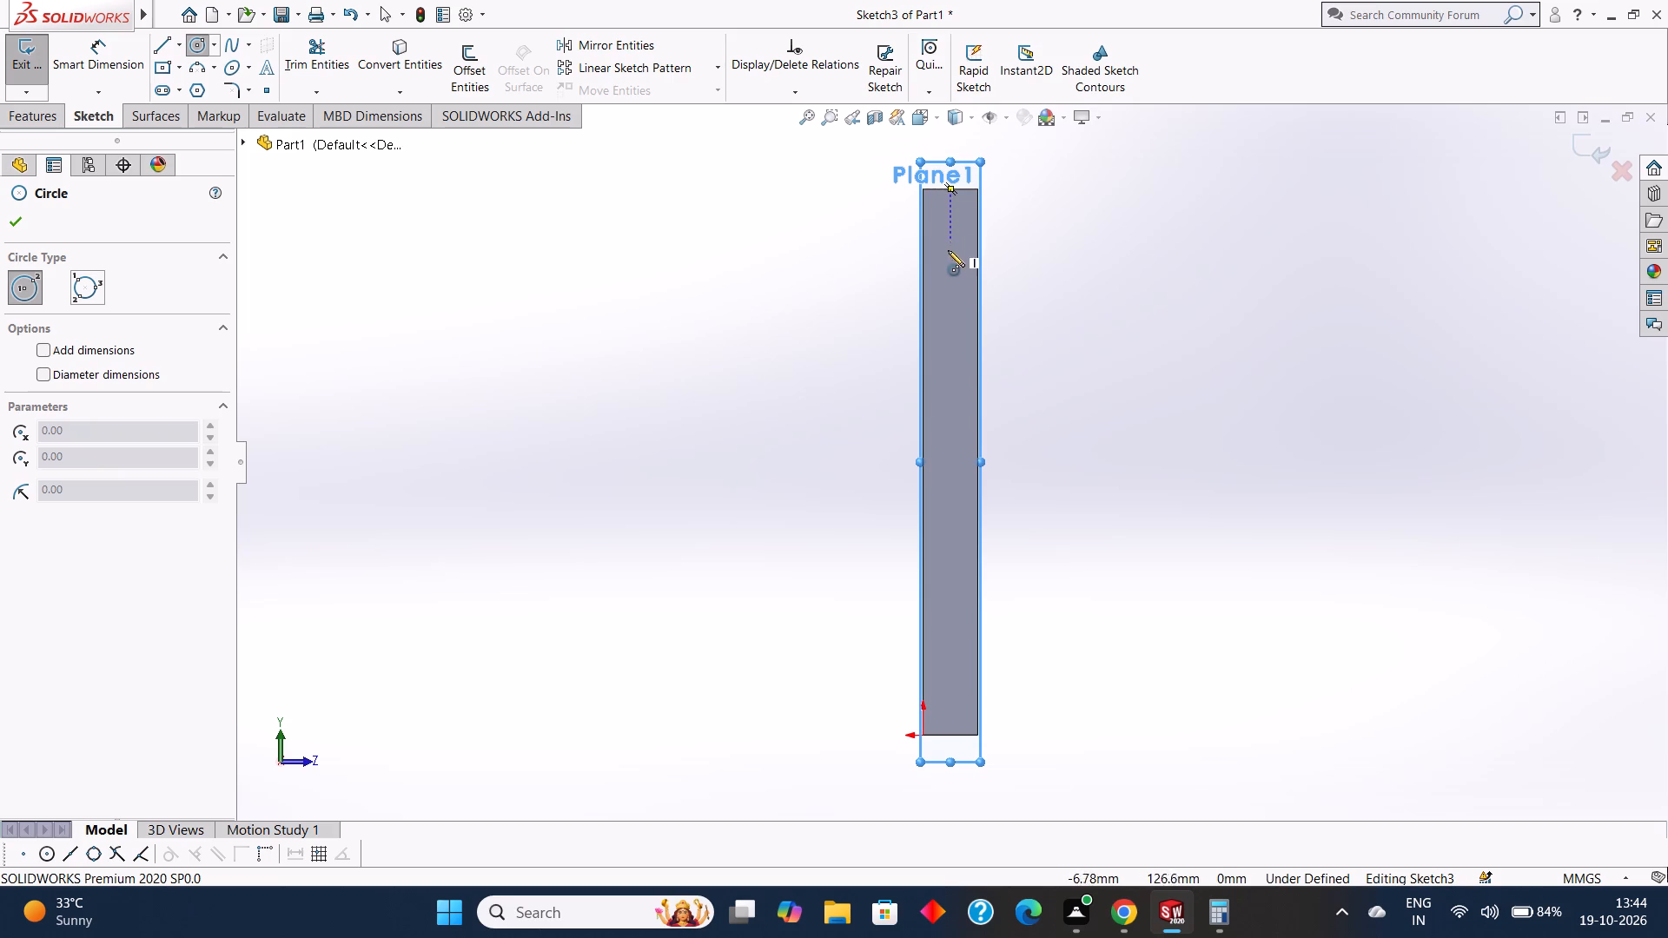
pyautogui.click(936, 119)
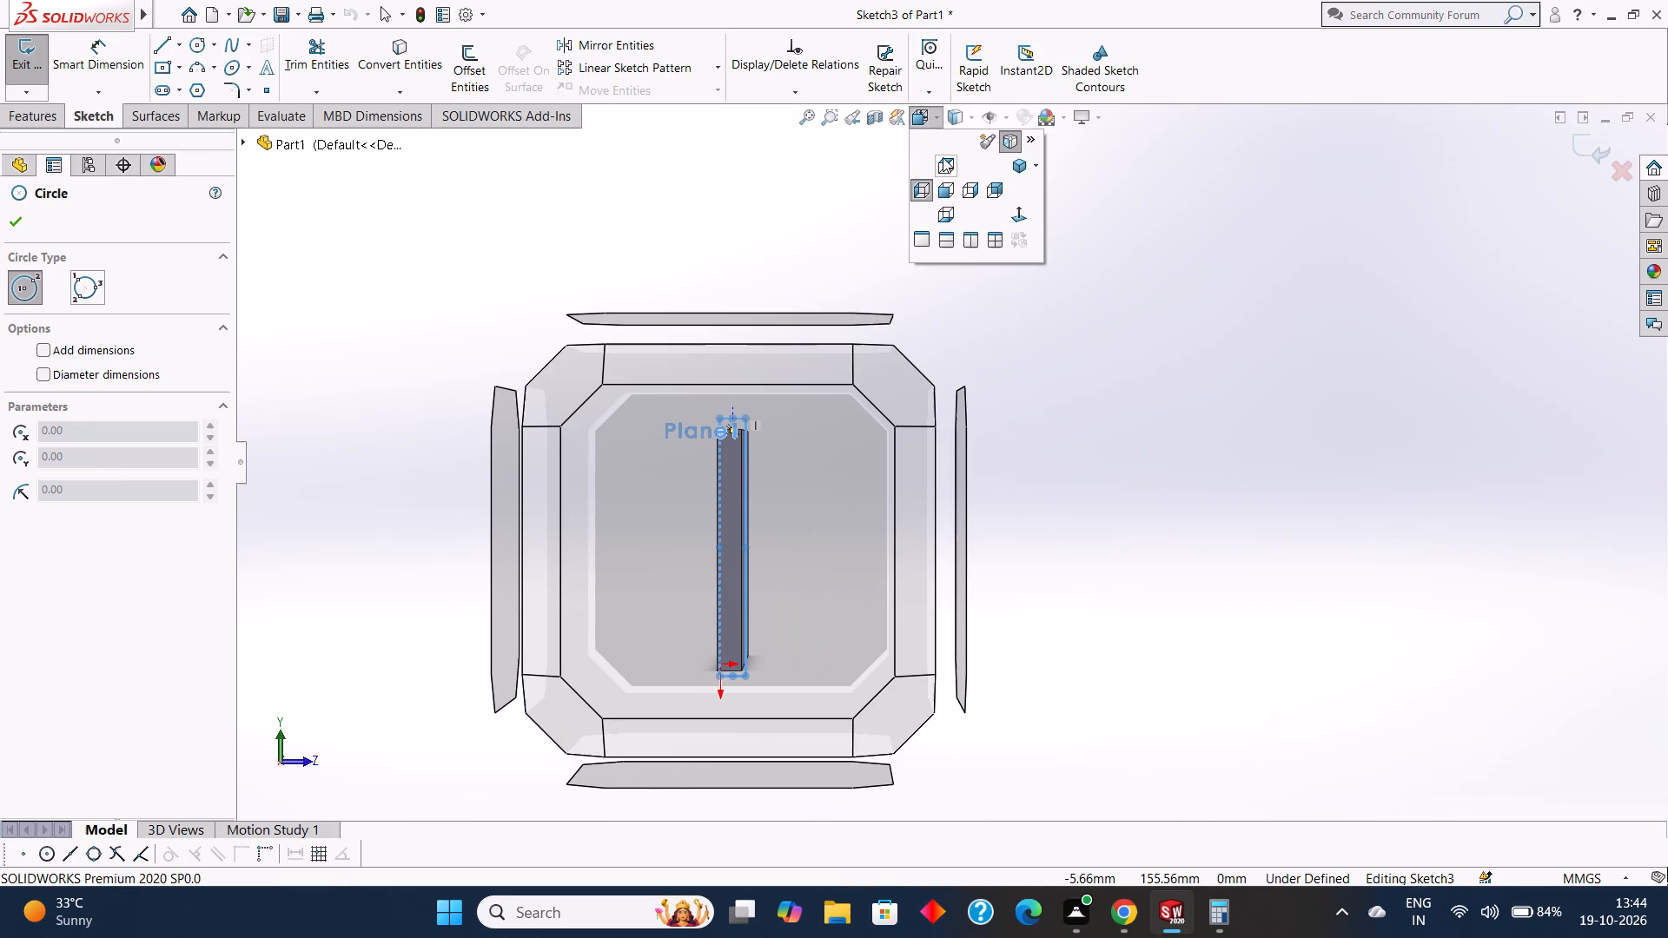
pyautogui.click(943, 157)
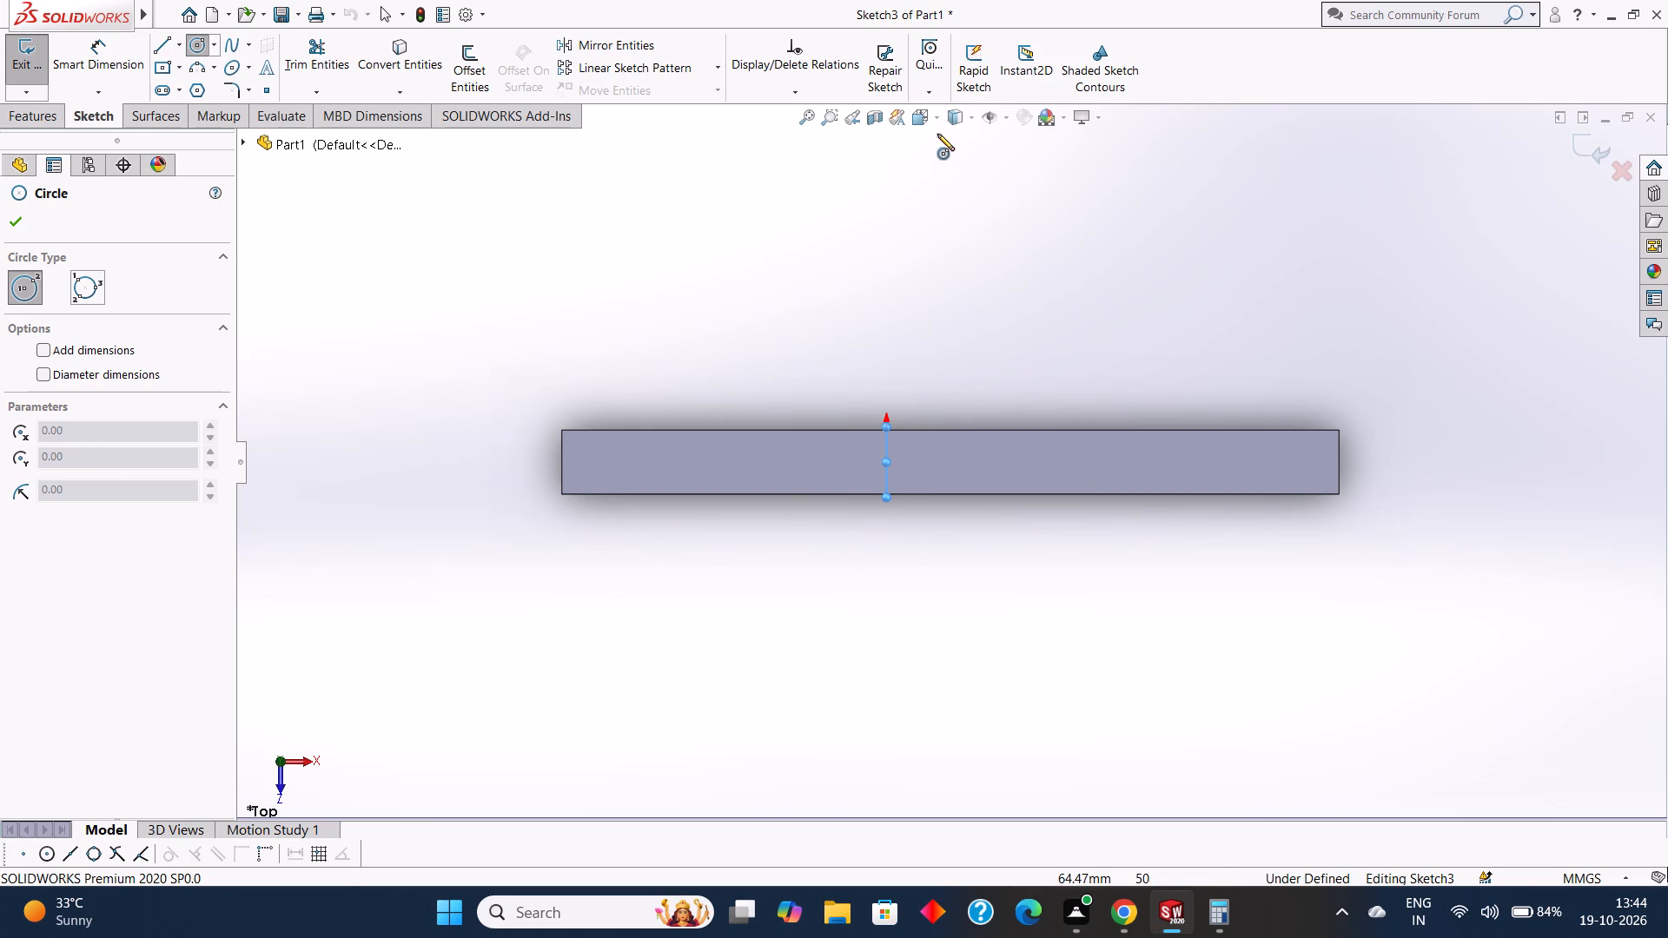
pyautogui.moveTo(976, 276); pyautogui.dragTo(984, 230, button='middle')
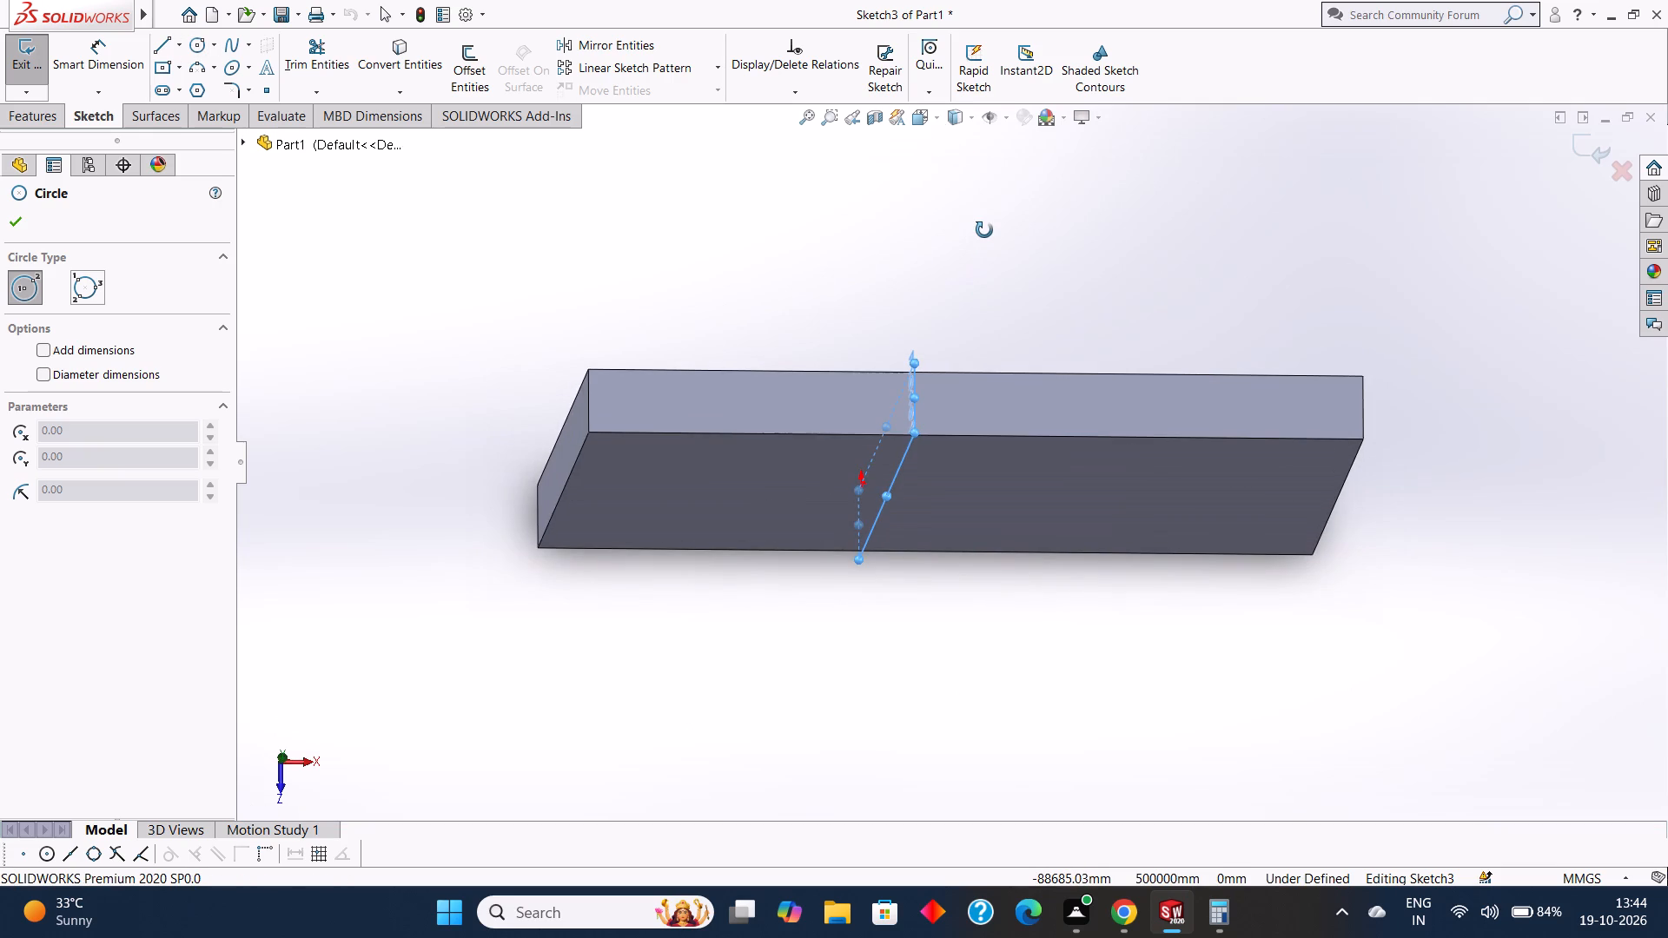
pyautogui.moveTo(984, 230); pyautogui.dragTo(977, 261, button='middle')
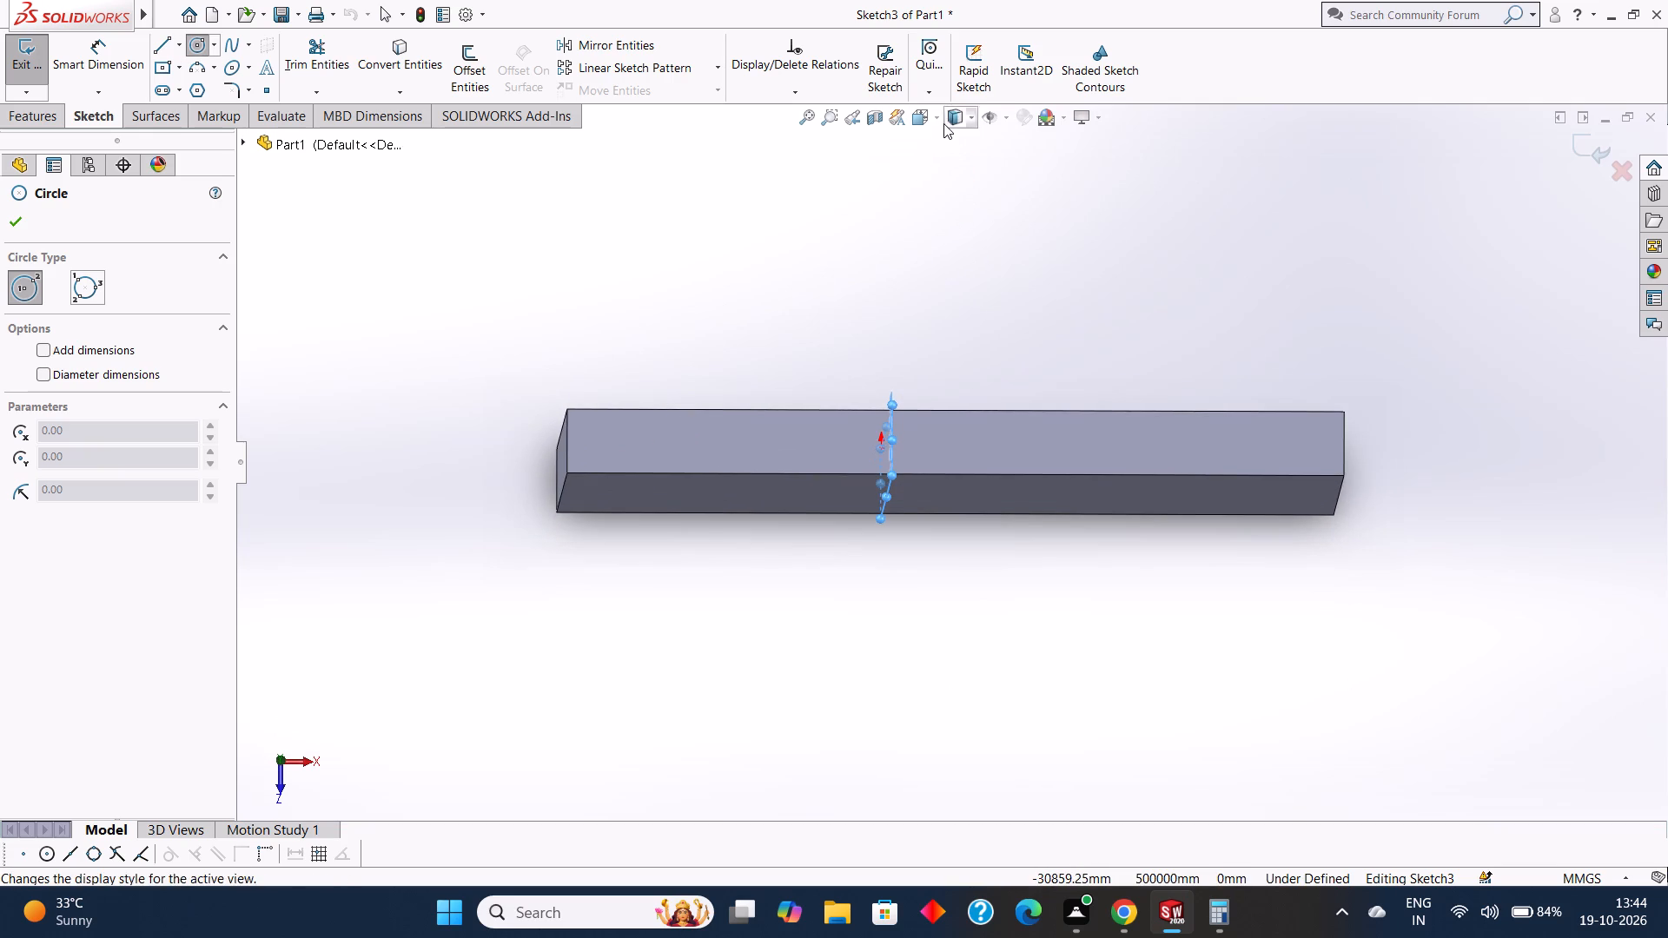
pyautogui.click(937, 116)
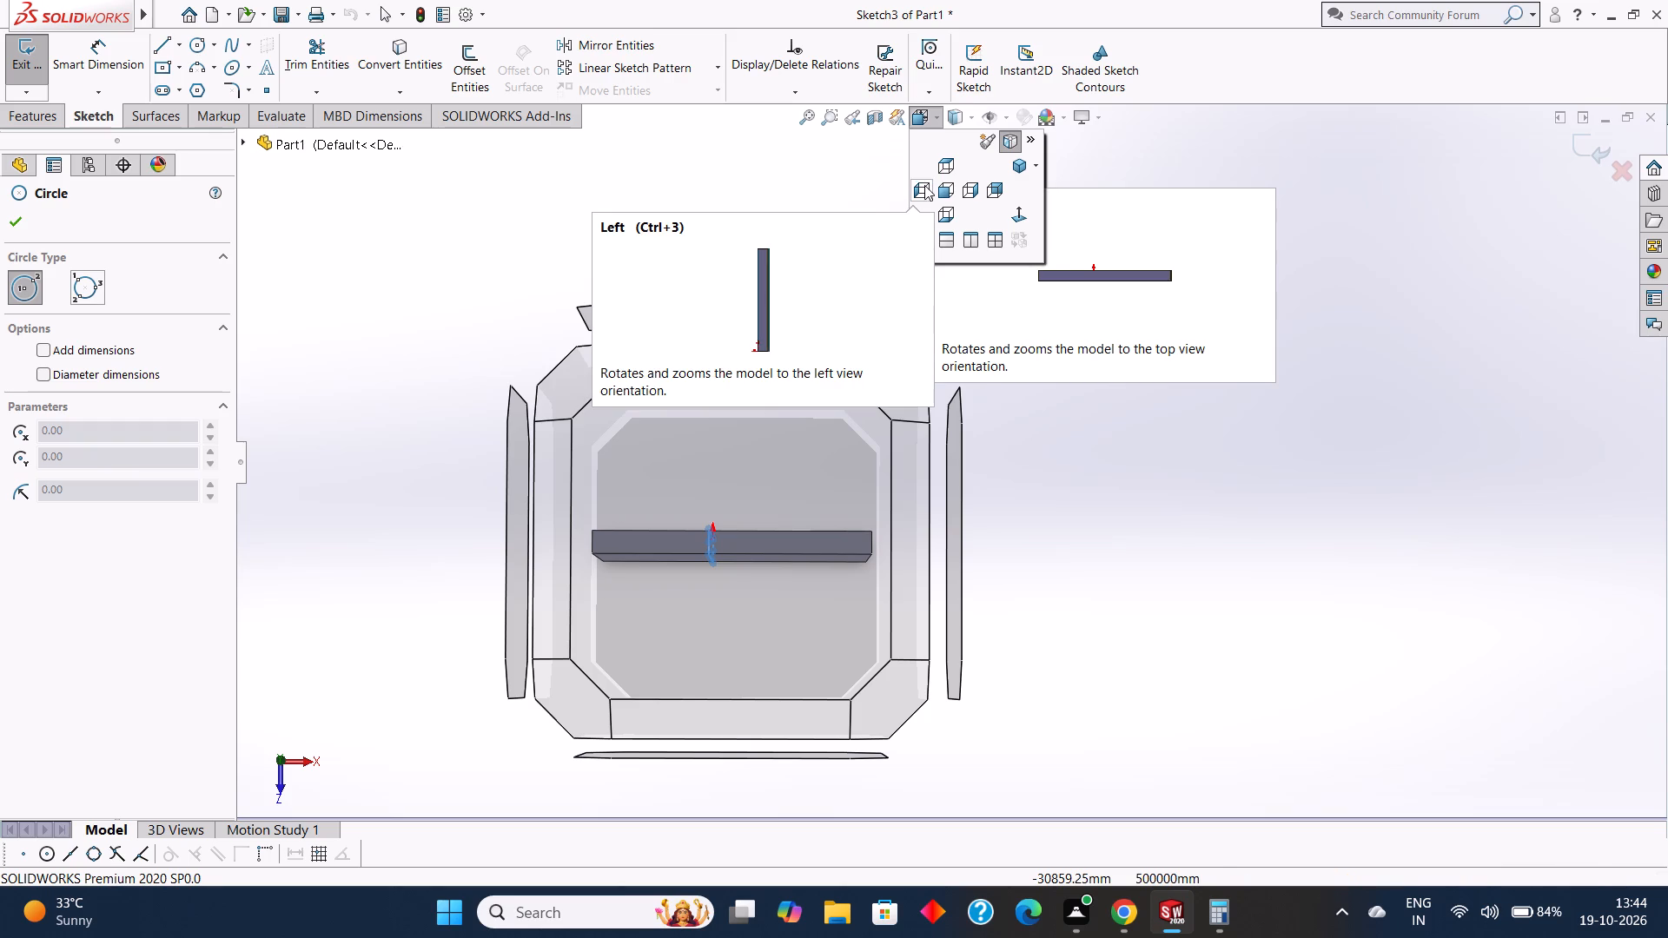
pyautogui.click(943, 195)
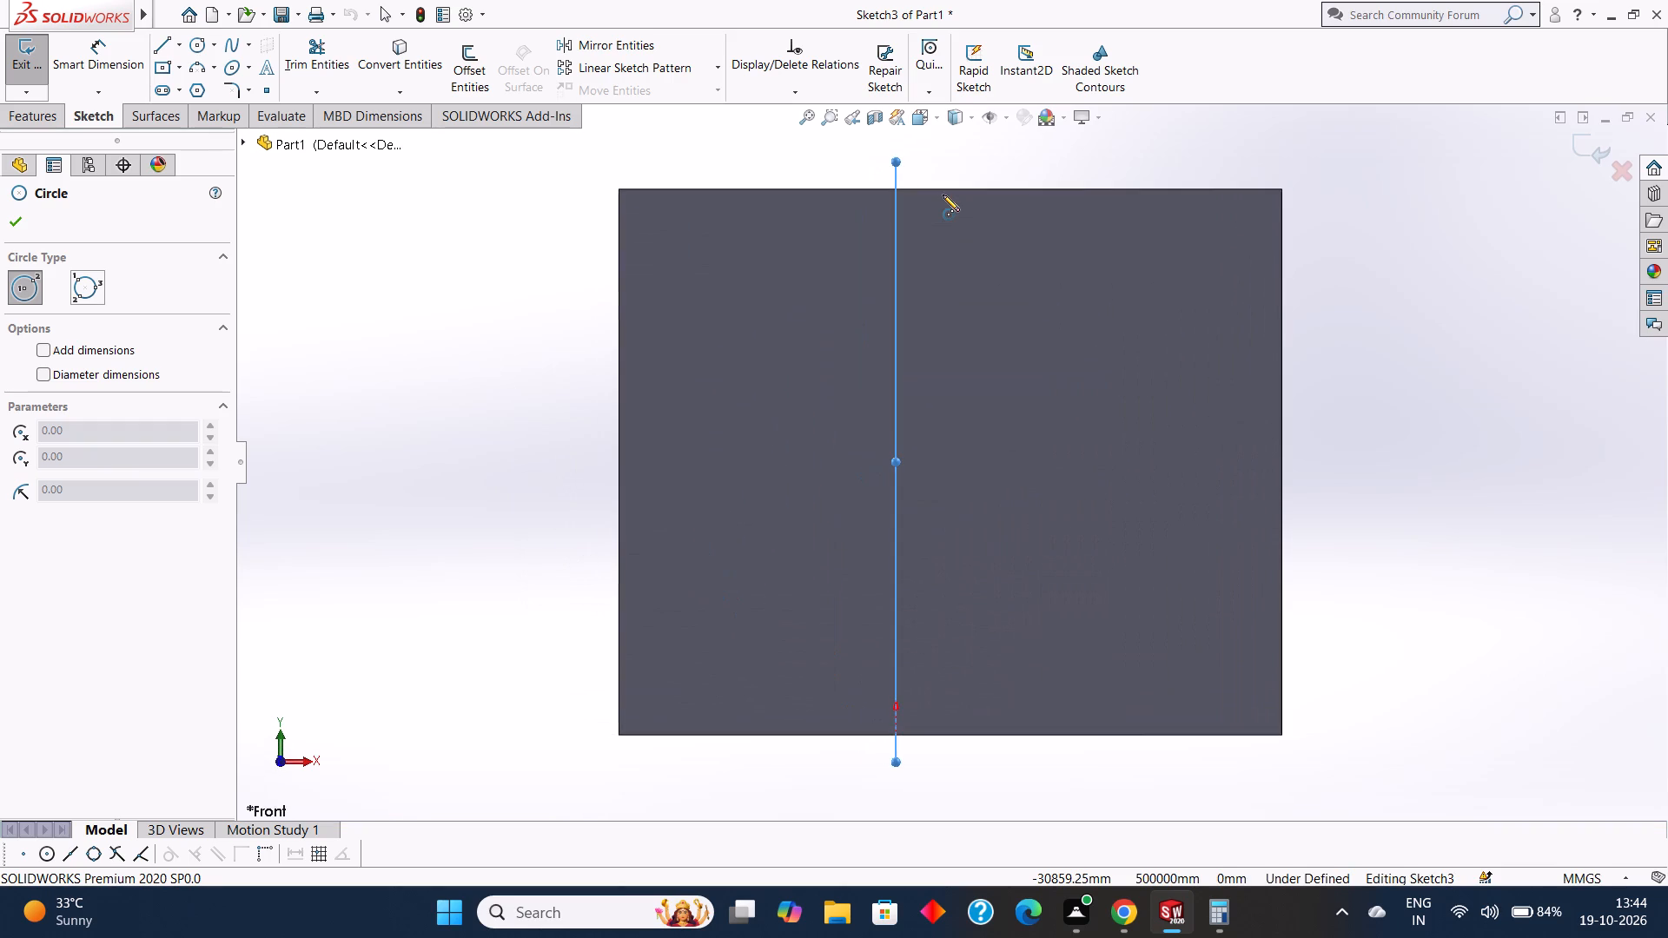
pyautogui.scroll(3, 943, 193)
pyautogui.moveTo(1182, 340); pyautogui.dragTo(1195, 284, button='middle')
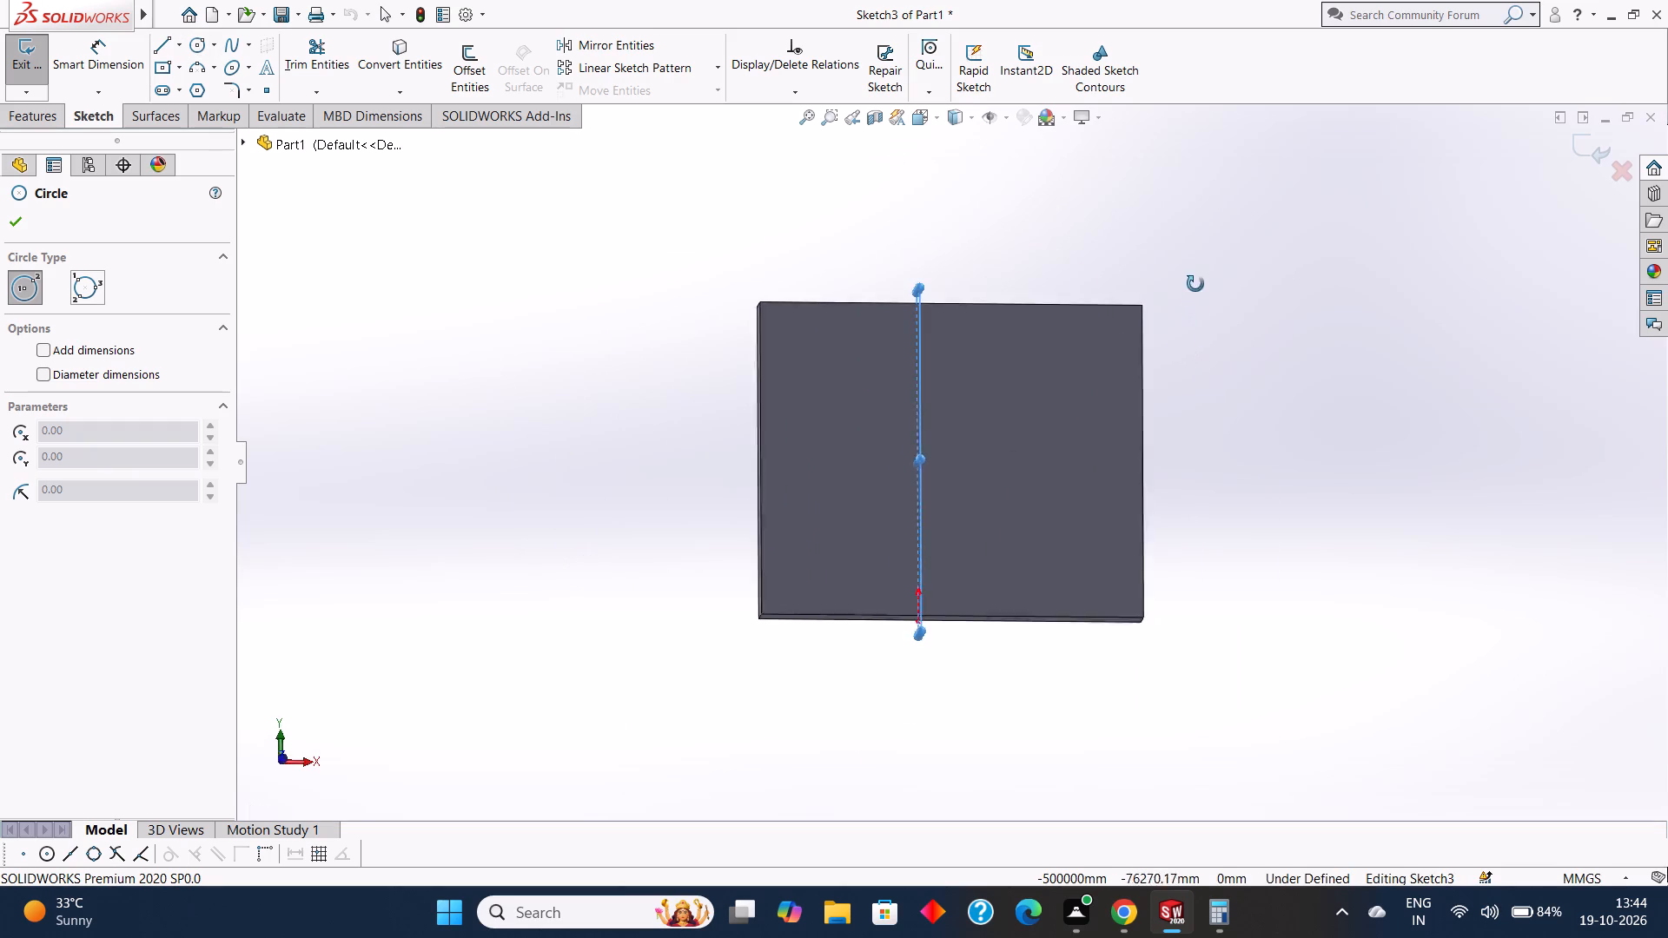
pyautogui.moveTo(1195, 284); pyautogui.dragTo(1209, 206, button='middle')
pyautogui.moveTo(1200, 411); pyautogui.dragTo(1340, 414, button='middle')
pyautogui.scroll(1, 1346, 414)
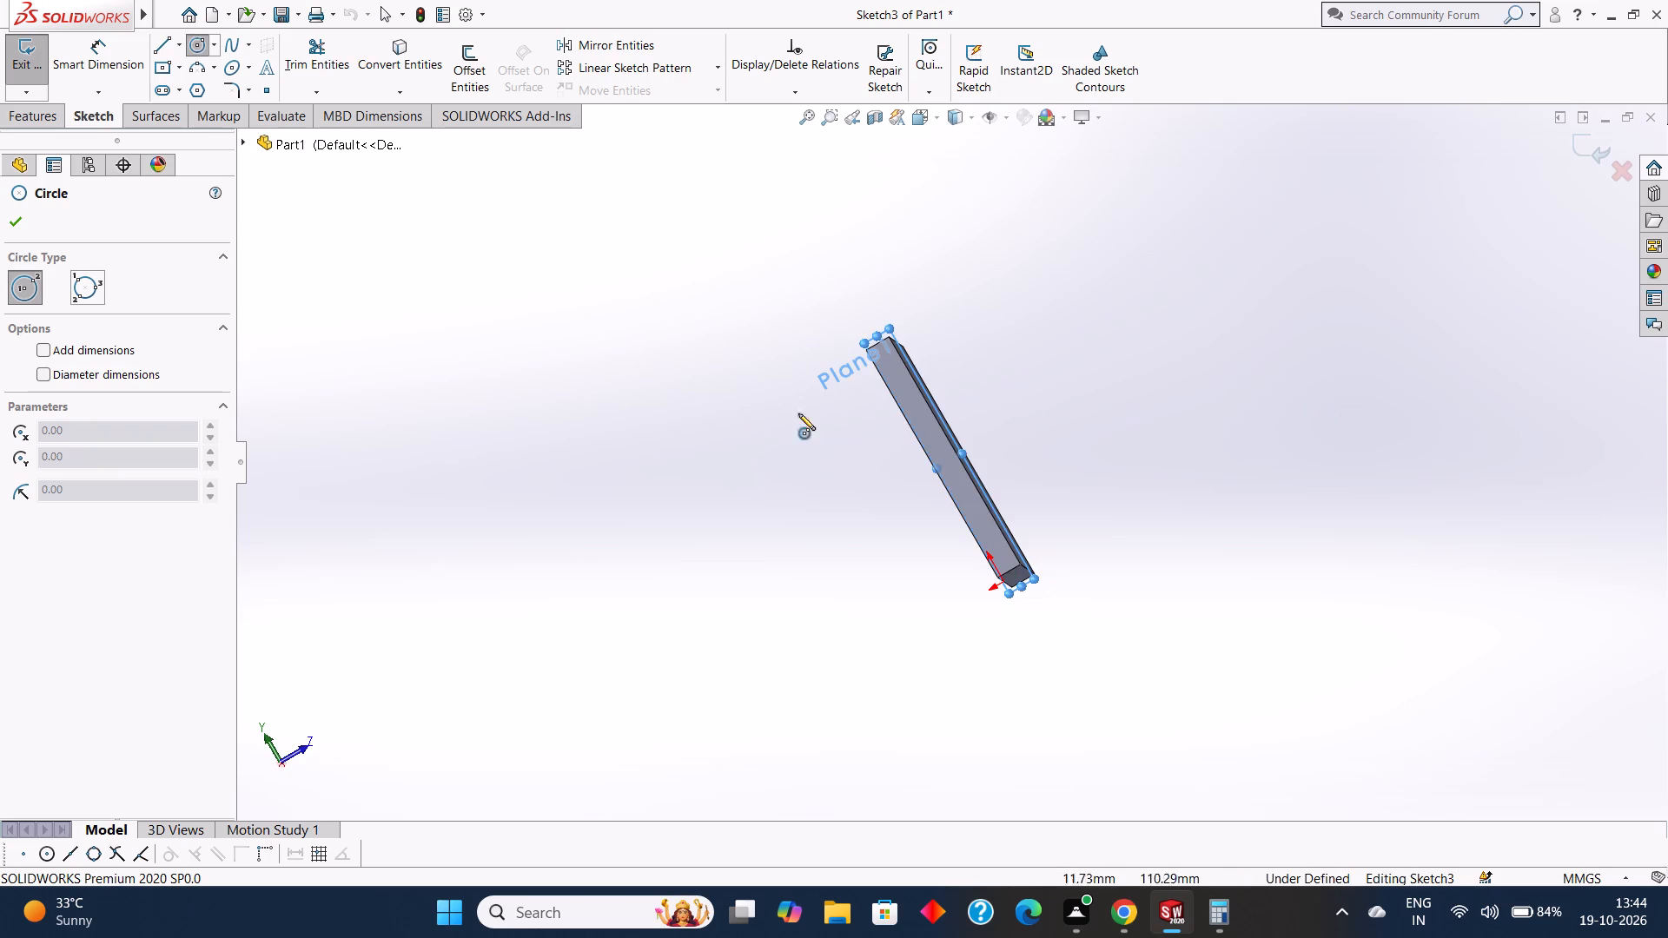
pyautogui.moveTo(758, 378); pyautogui.dragTo(740, 387, button='middle')
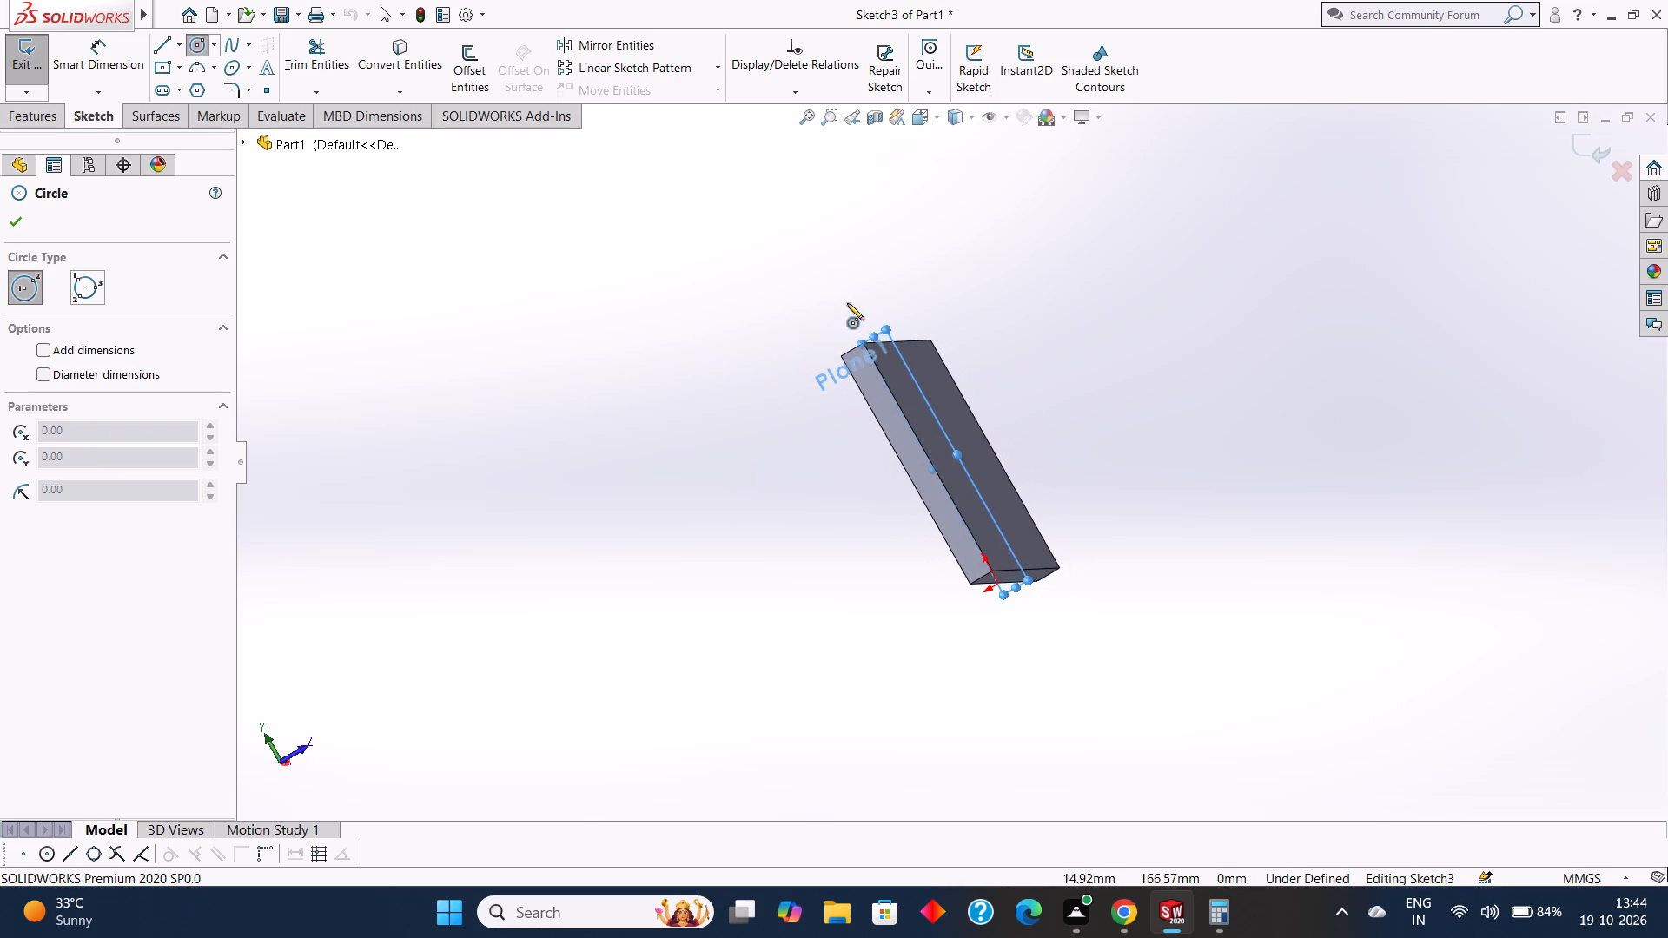
pyautogui.moveTo(854, 264); pyautogui.dragTo(802, 228, button='middle')
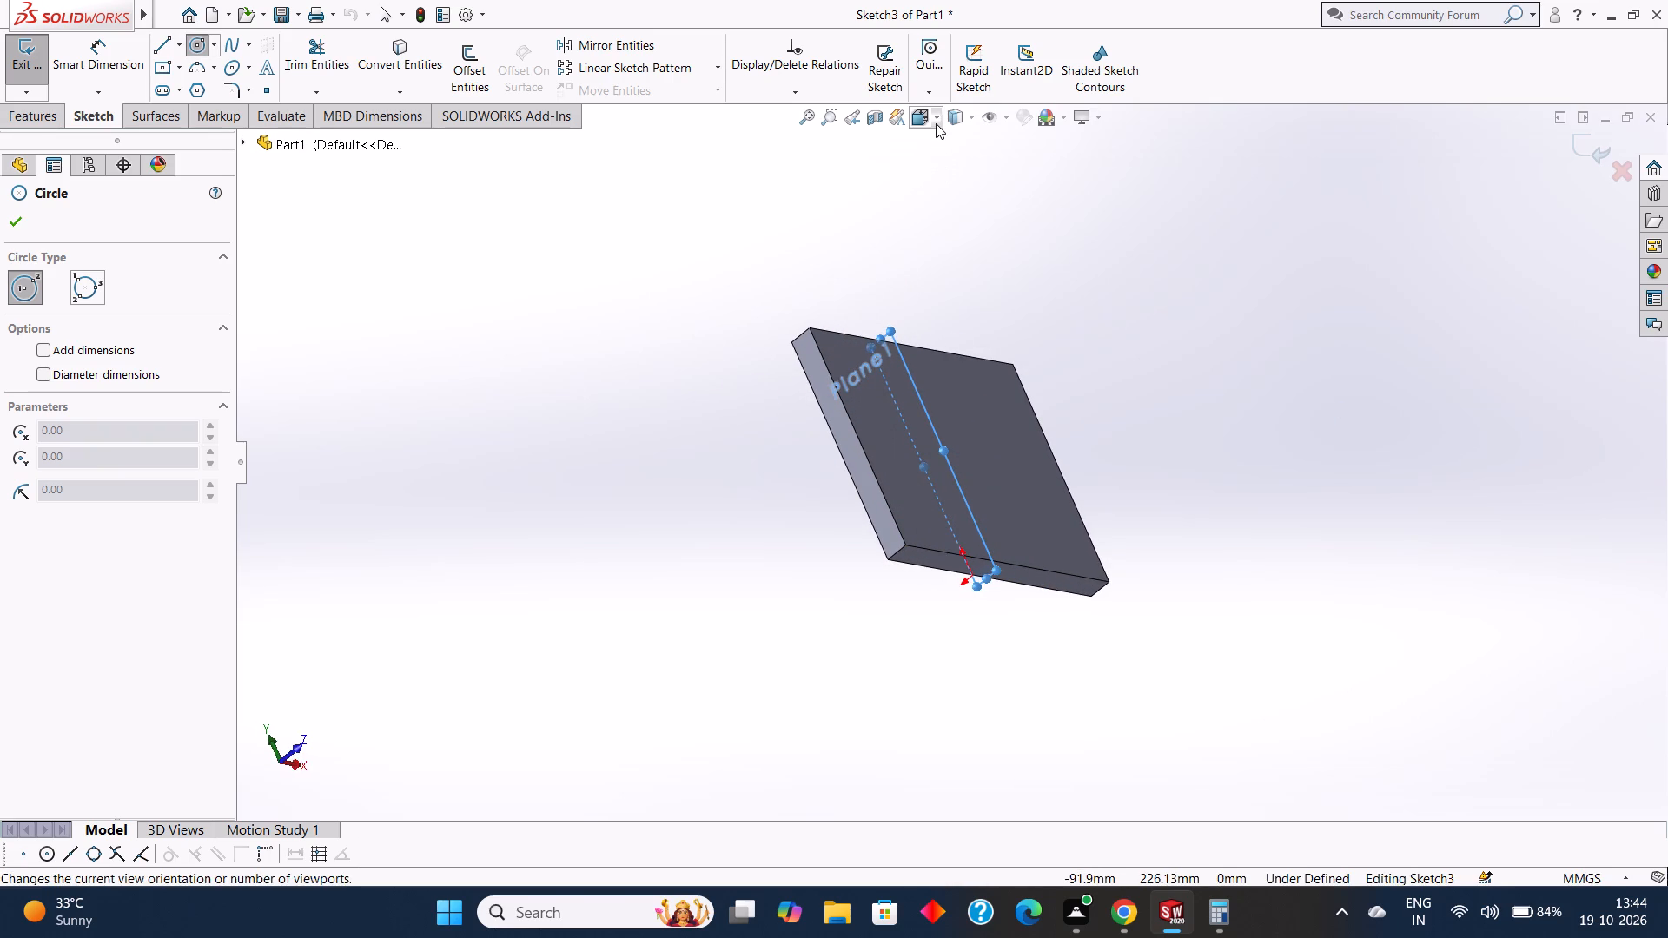
pyautogui.click(936, 123)
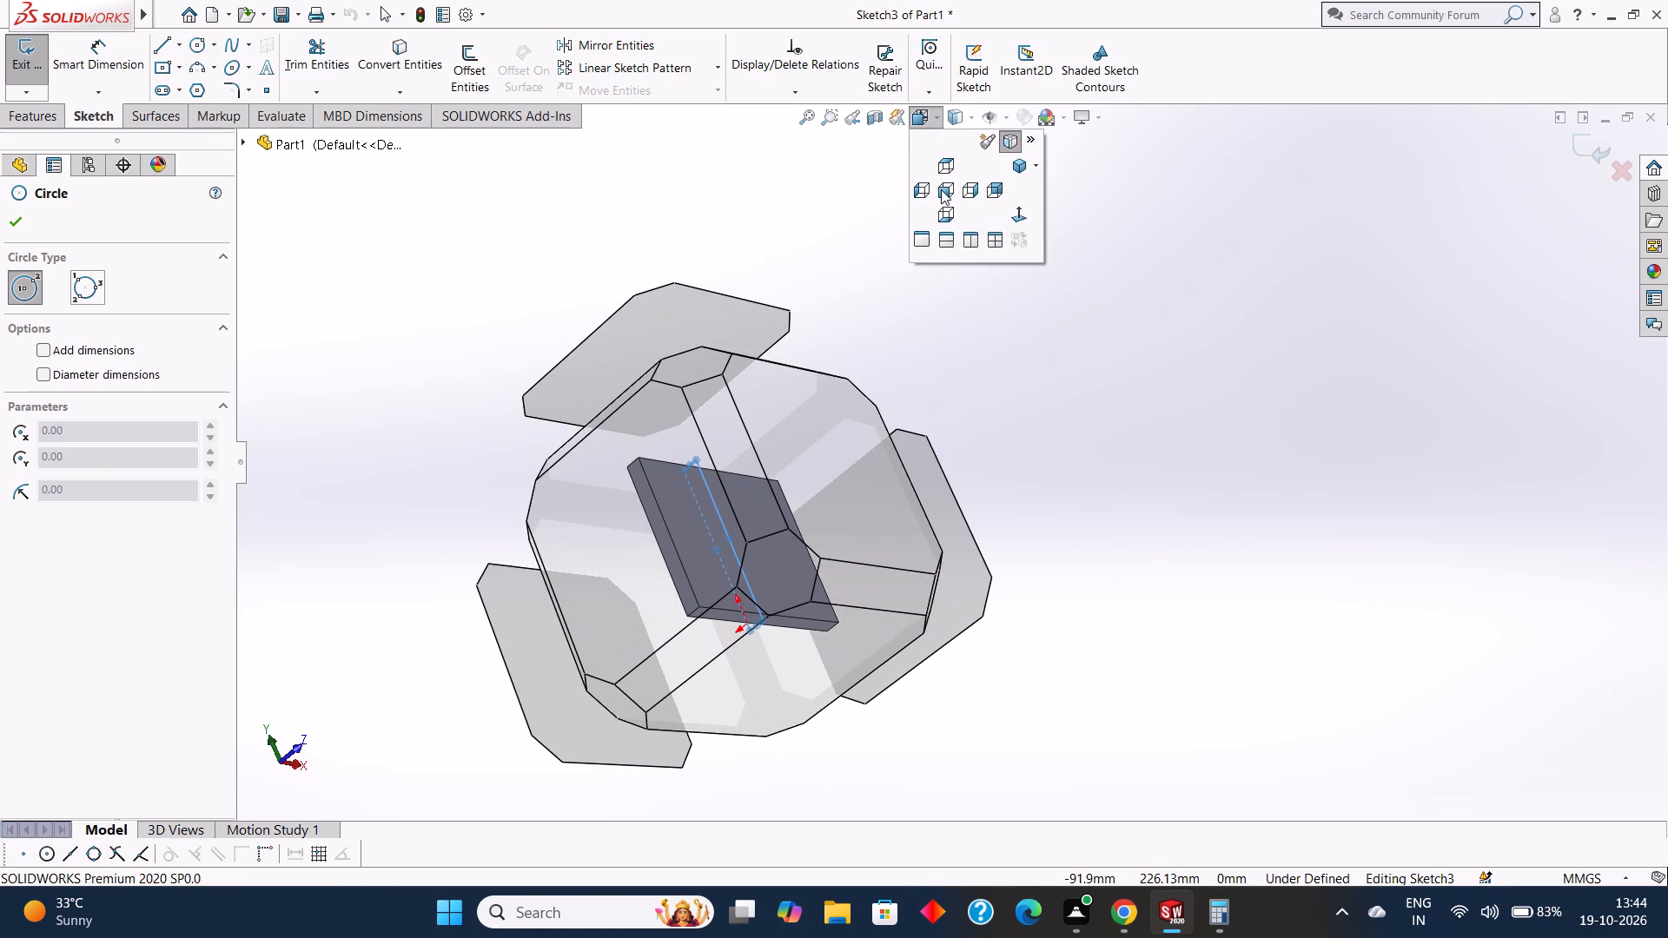
pyautogui.click(941, 189)
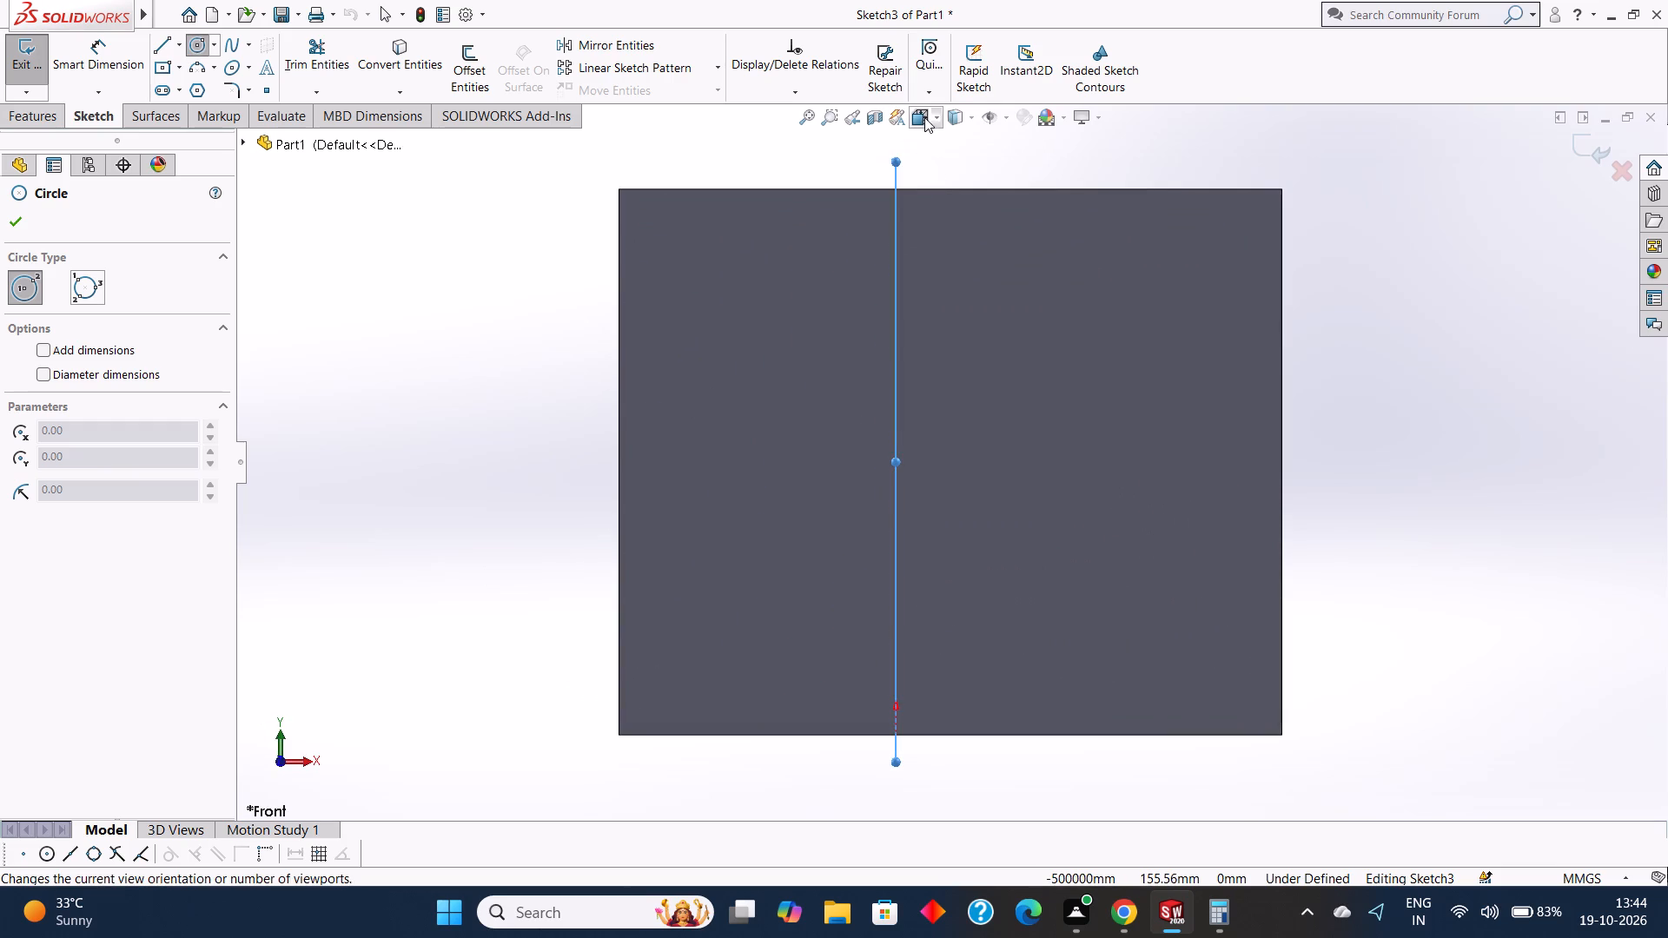
pyautogui.click(931, 121)
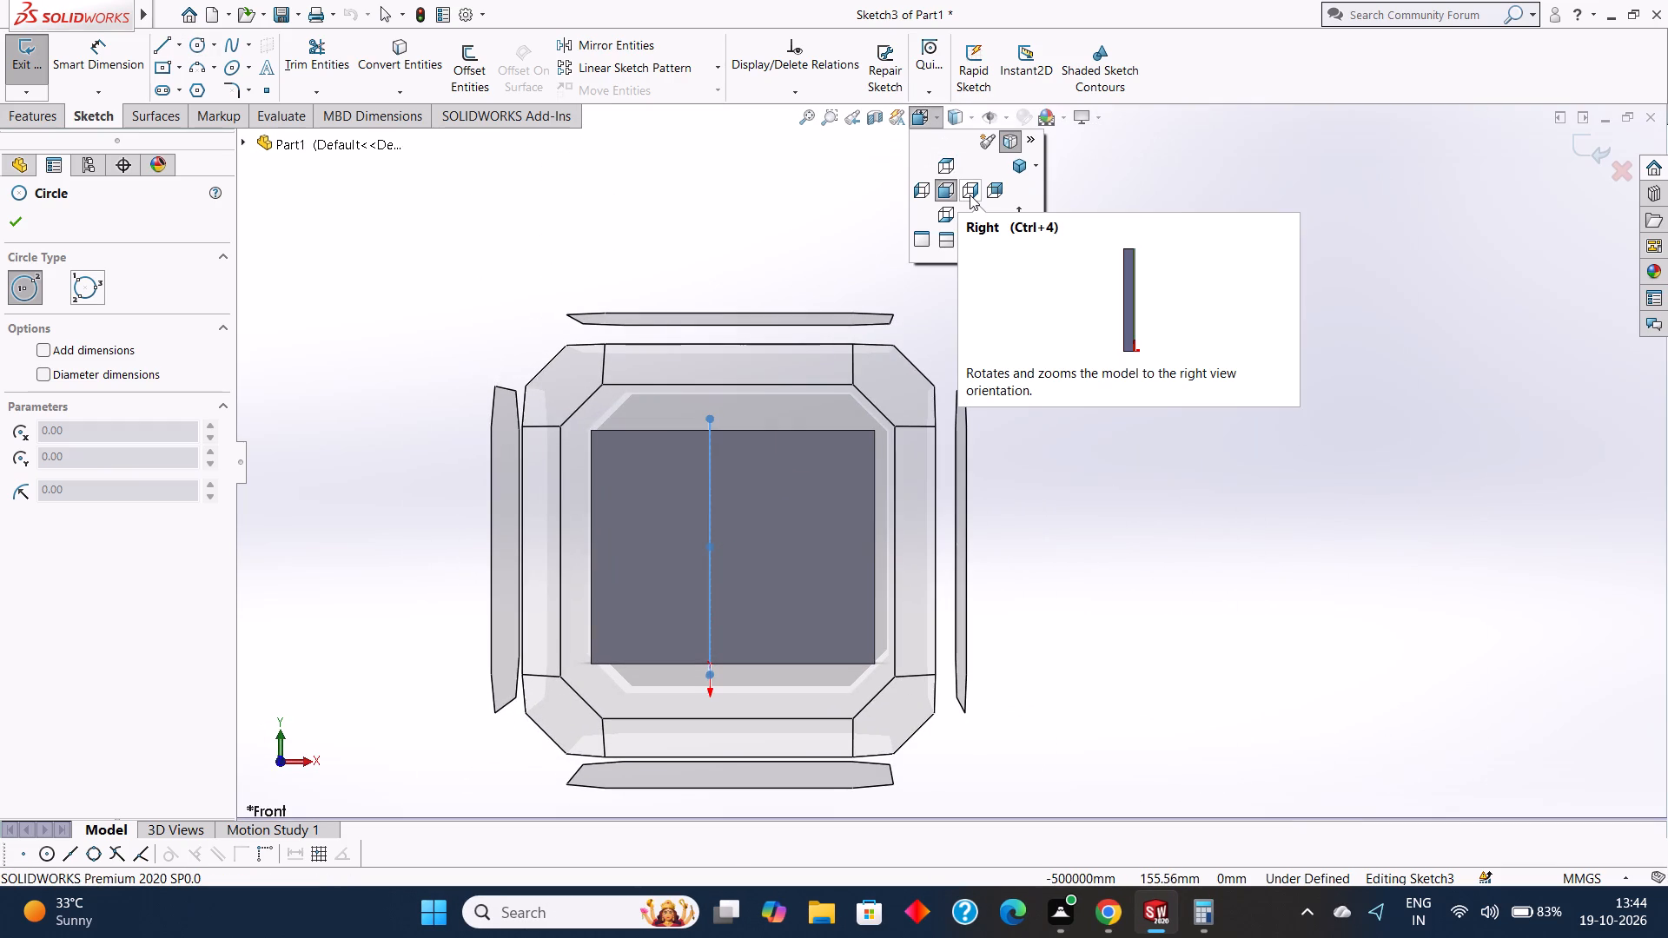
pyautogui.click(970, 195)
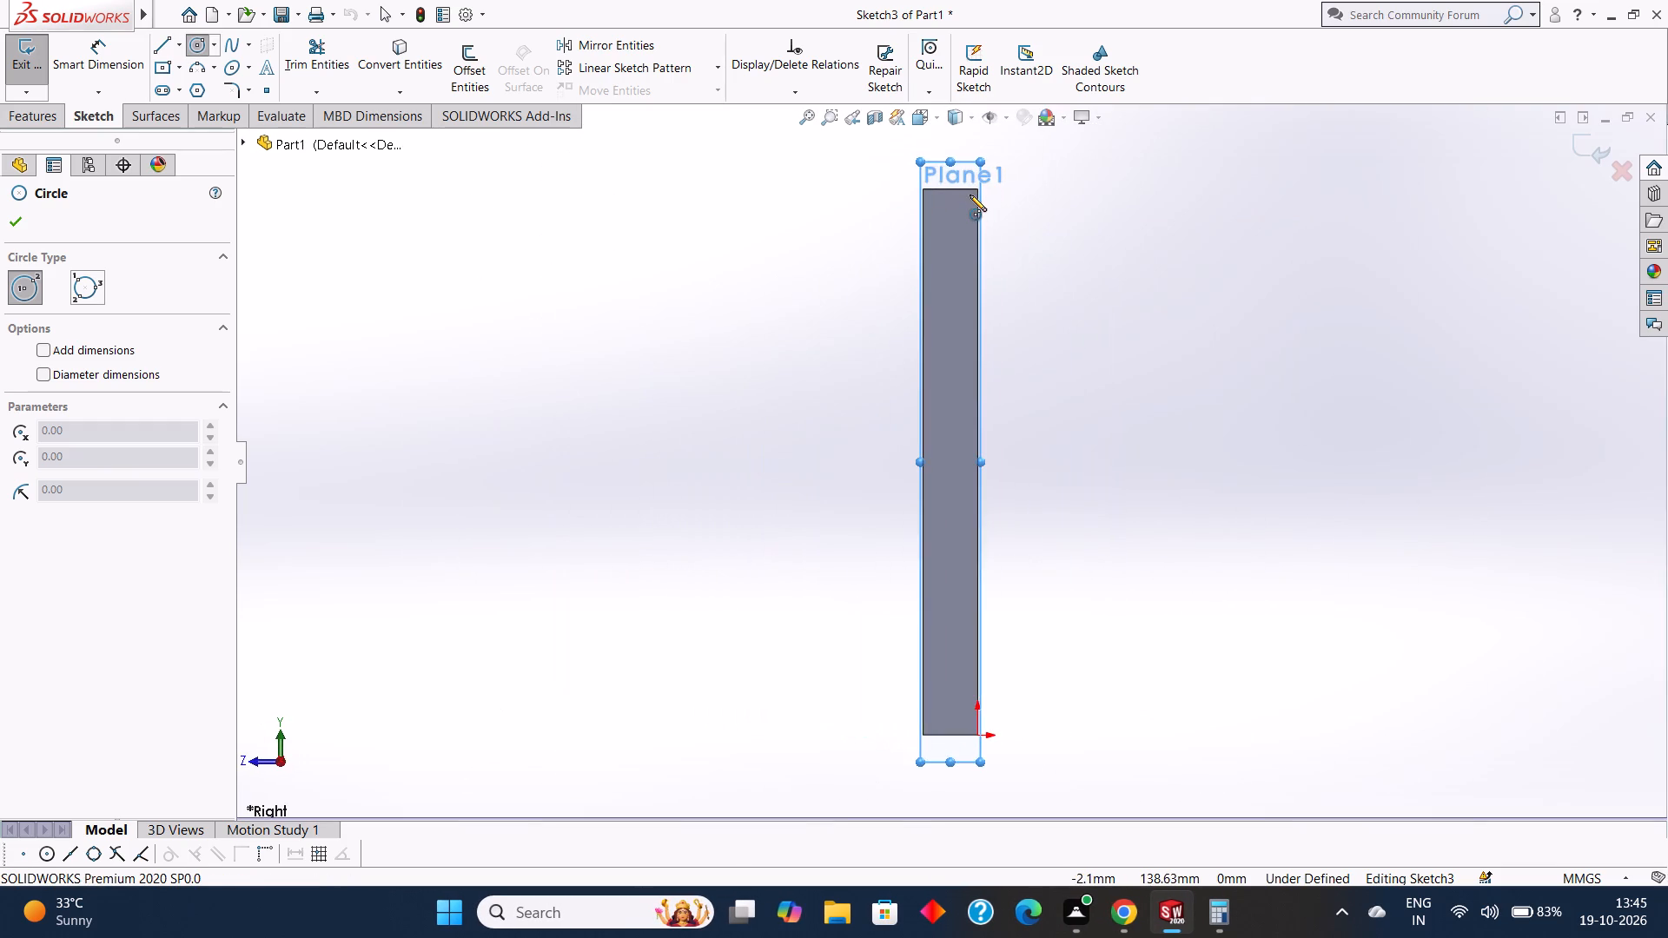
pyautogui.click(938, 115)
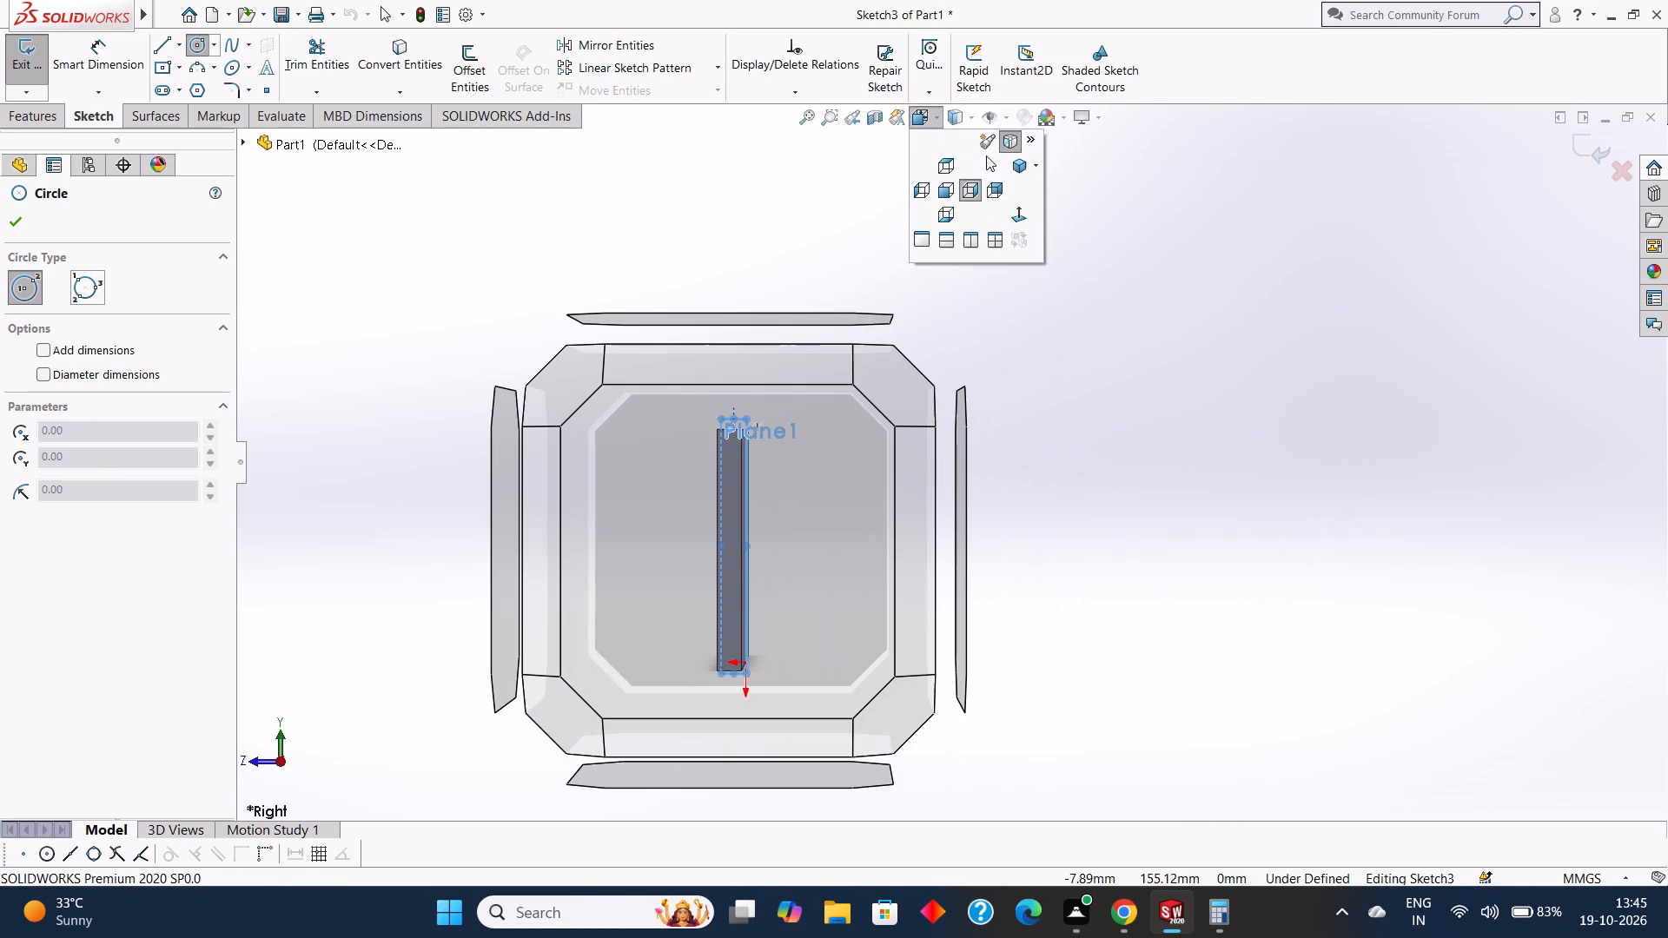
pyautogui.click(997, 189)
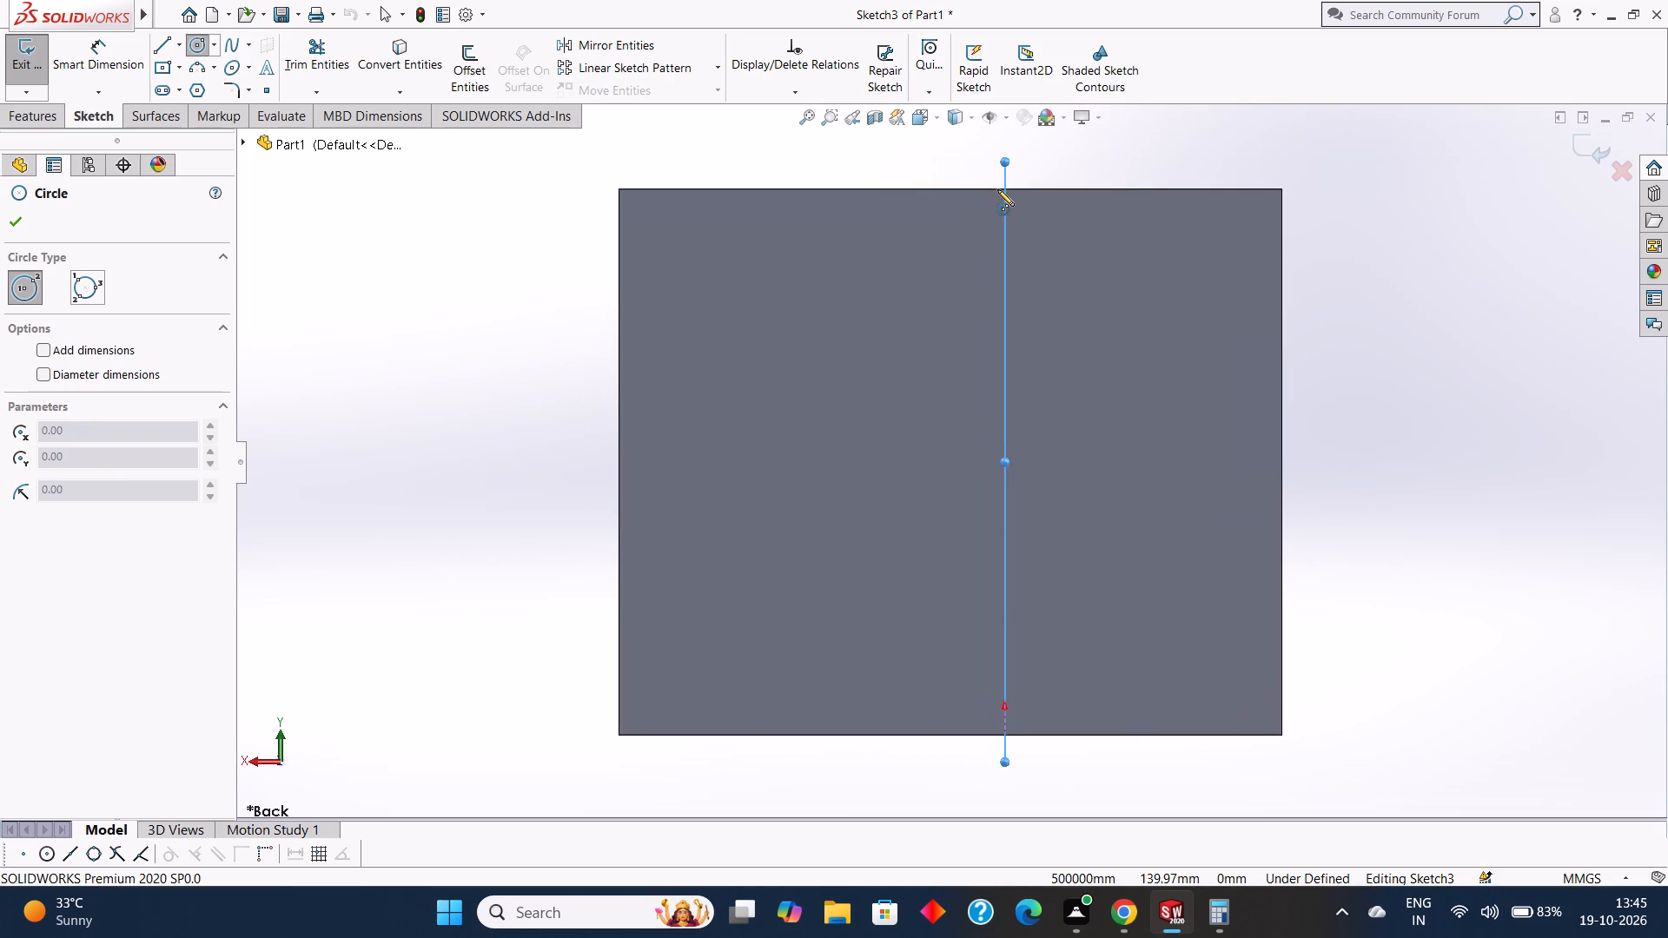
pyautogui.scroll(3, 997, 189)
pyautogui.moveTo(1210, 240); pyautogui.dragTo(1281, 499, button='middle')
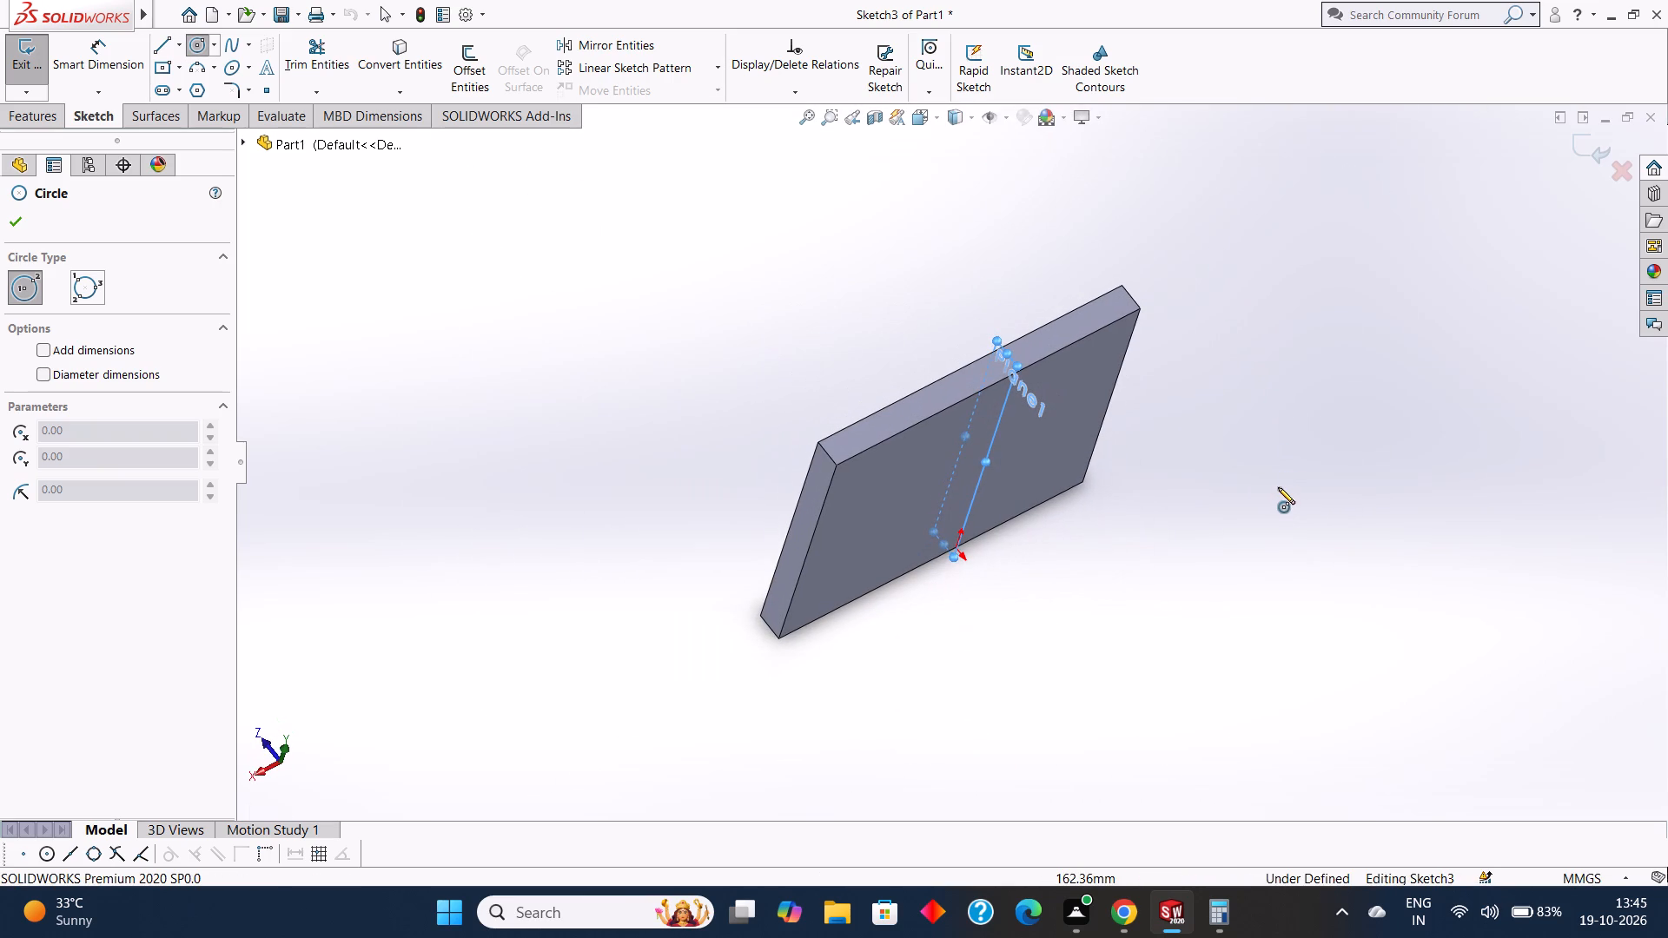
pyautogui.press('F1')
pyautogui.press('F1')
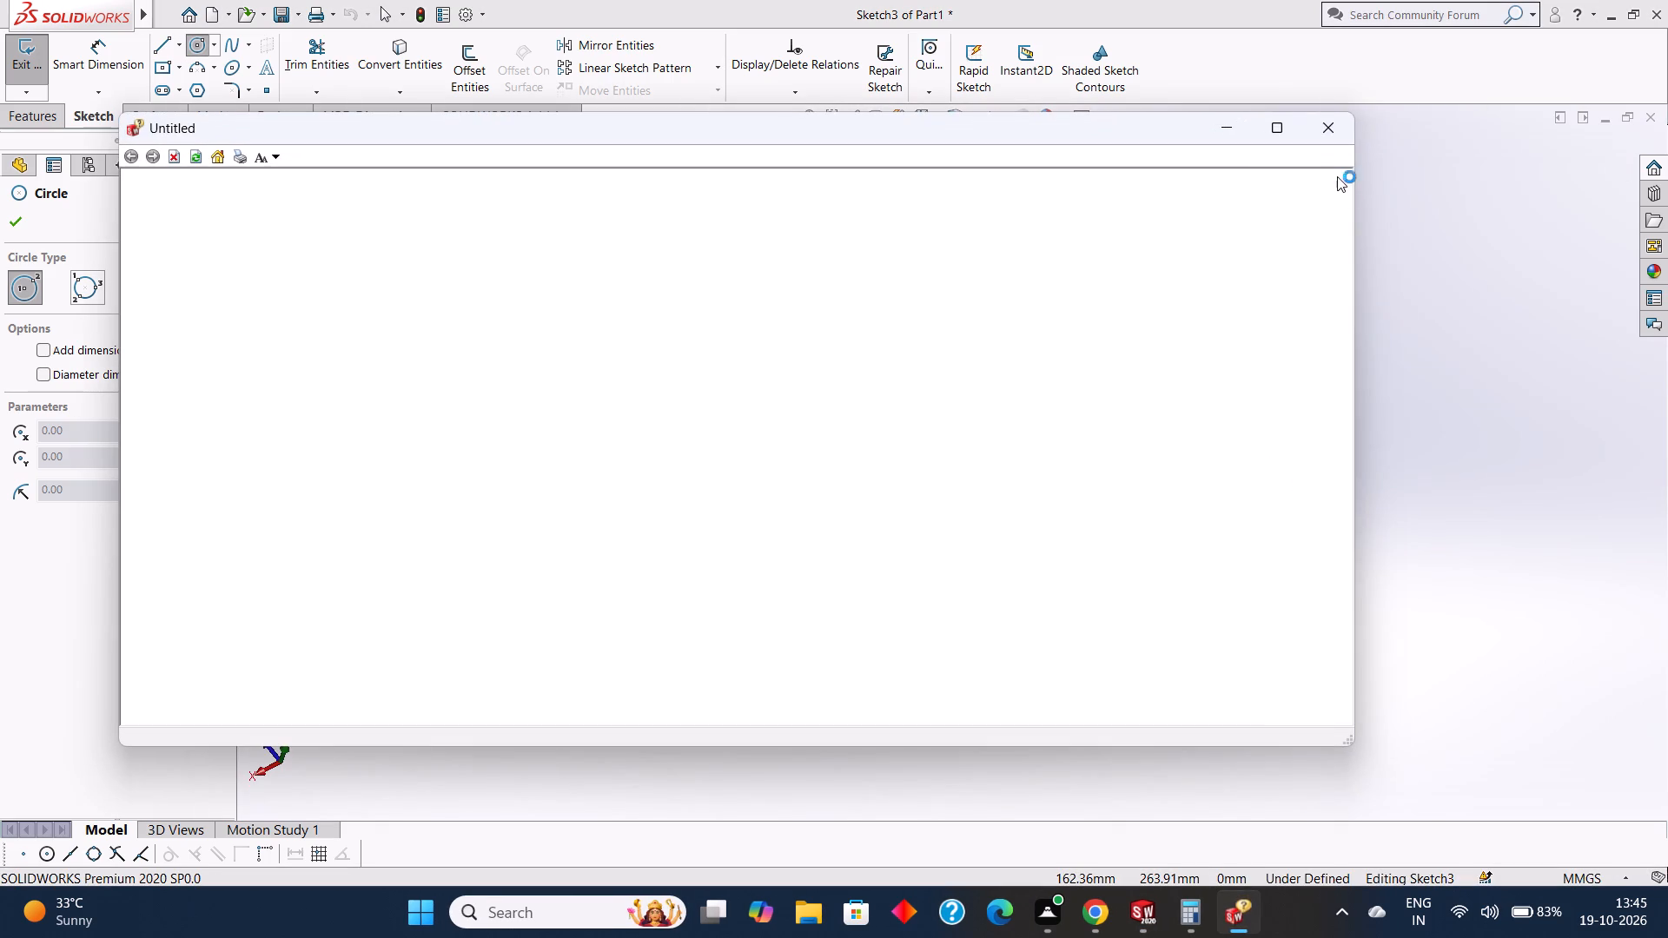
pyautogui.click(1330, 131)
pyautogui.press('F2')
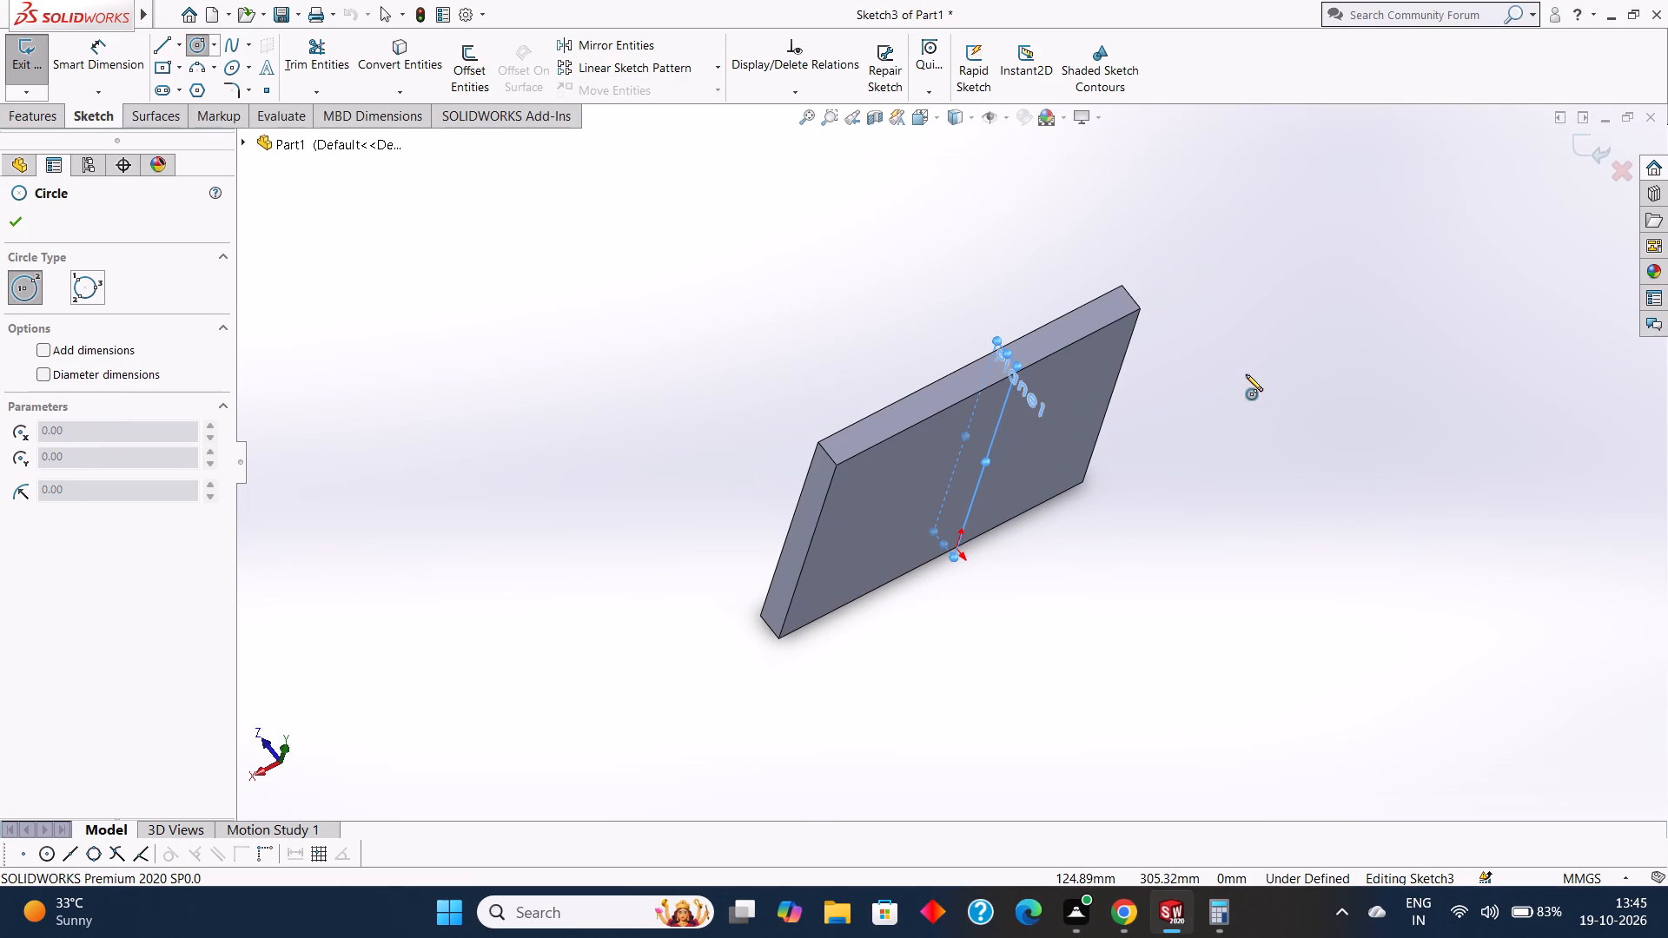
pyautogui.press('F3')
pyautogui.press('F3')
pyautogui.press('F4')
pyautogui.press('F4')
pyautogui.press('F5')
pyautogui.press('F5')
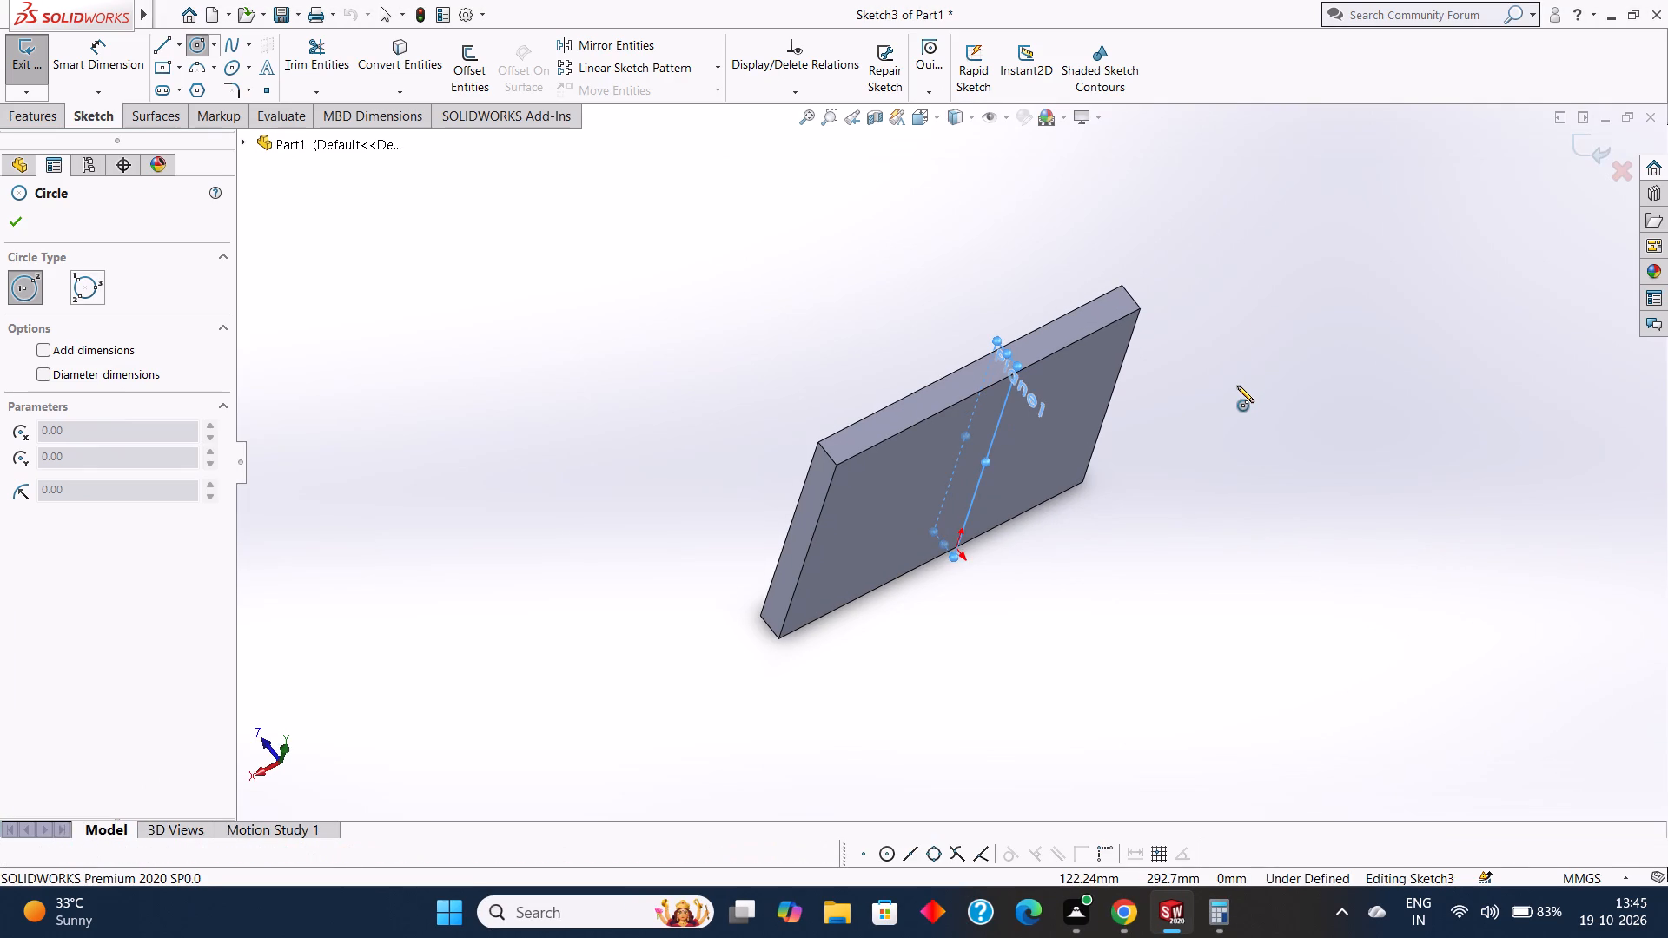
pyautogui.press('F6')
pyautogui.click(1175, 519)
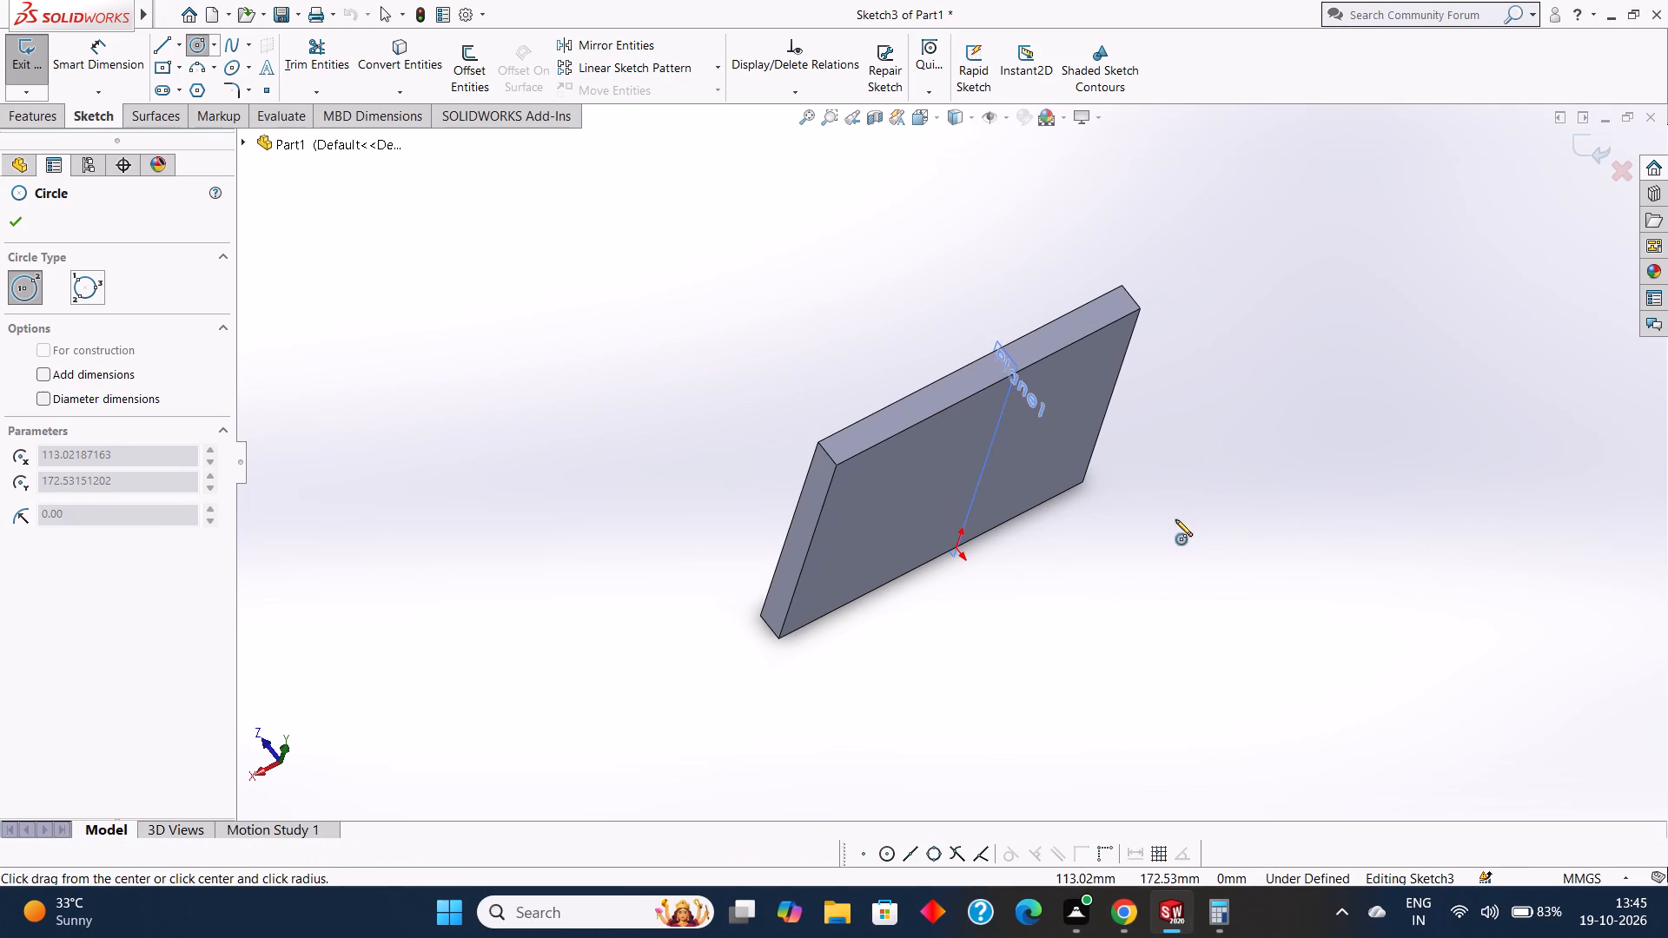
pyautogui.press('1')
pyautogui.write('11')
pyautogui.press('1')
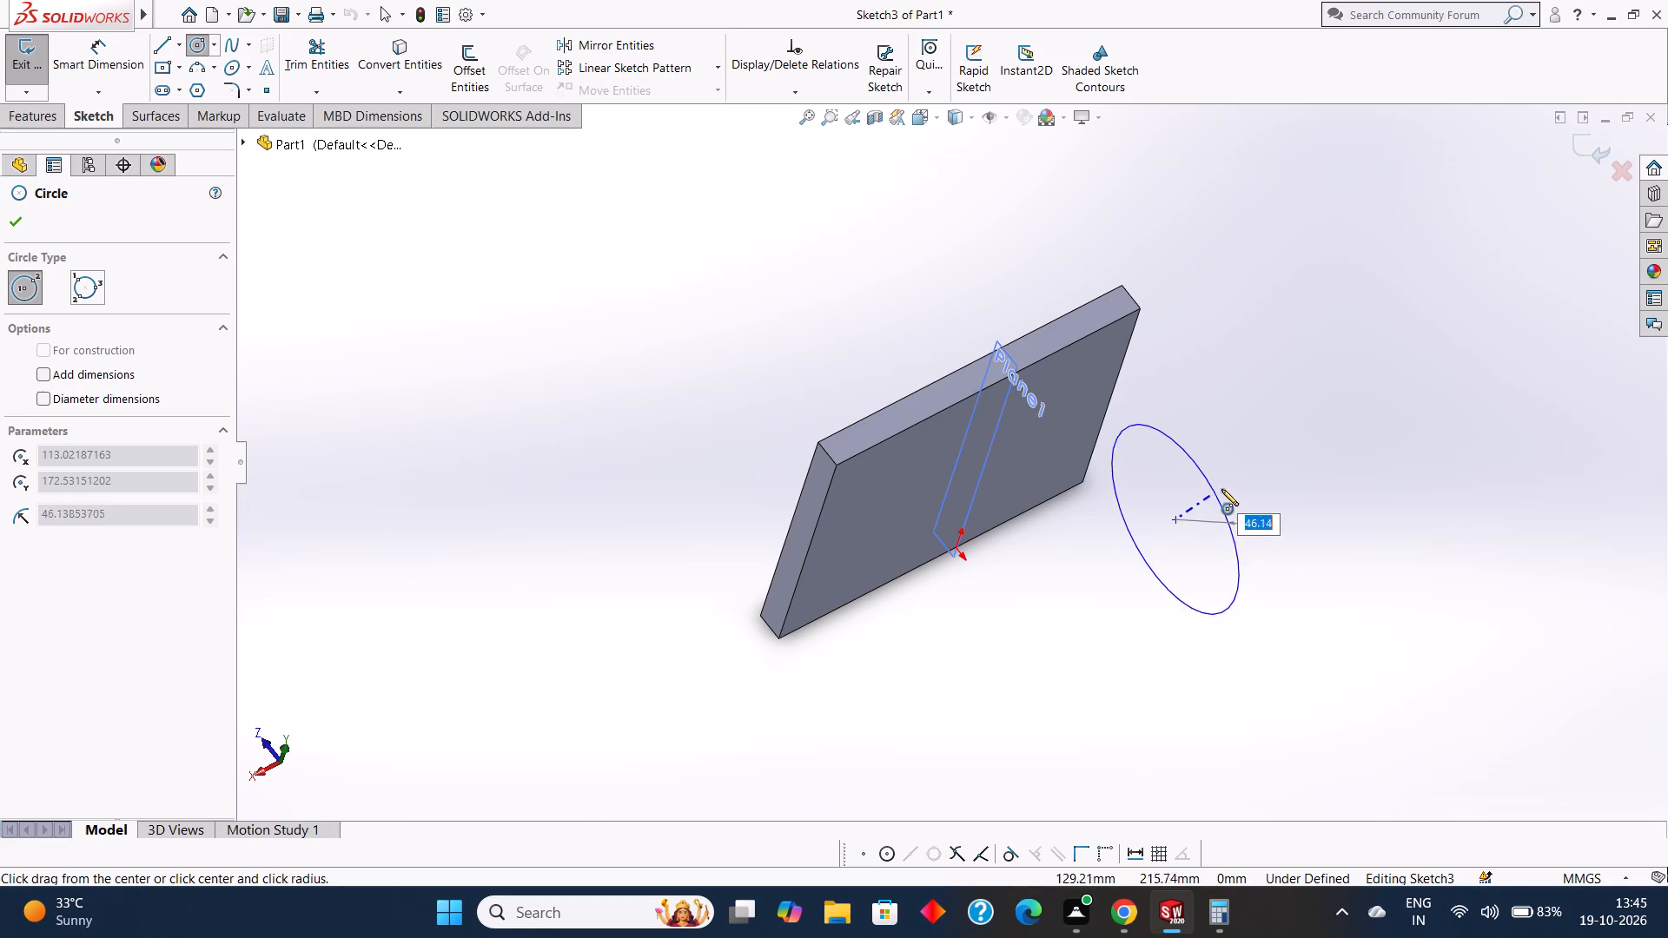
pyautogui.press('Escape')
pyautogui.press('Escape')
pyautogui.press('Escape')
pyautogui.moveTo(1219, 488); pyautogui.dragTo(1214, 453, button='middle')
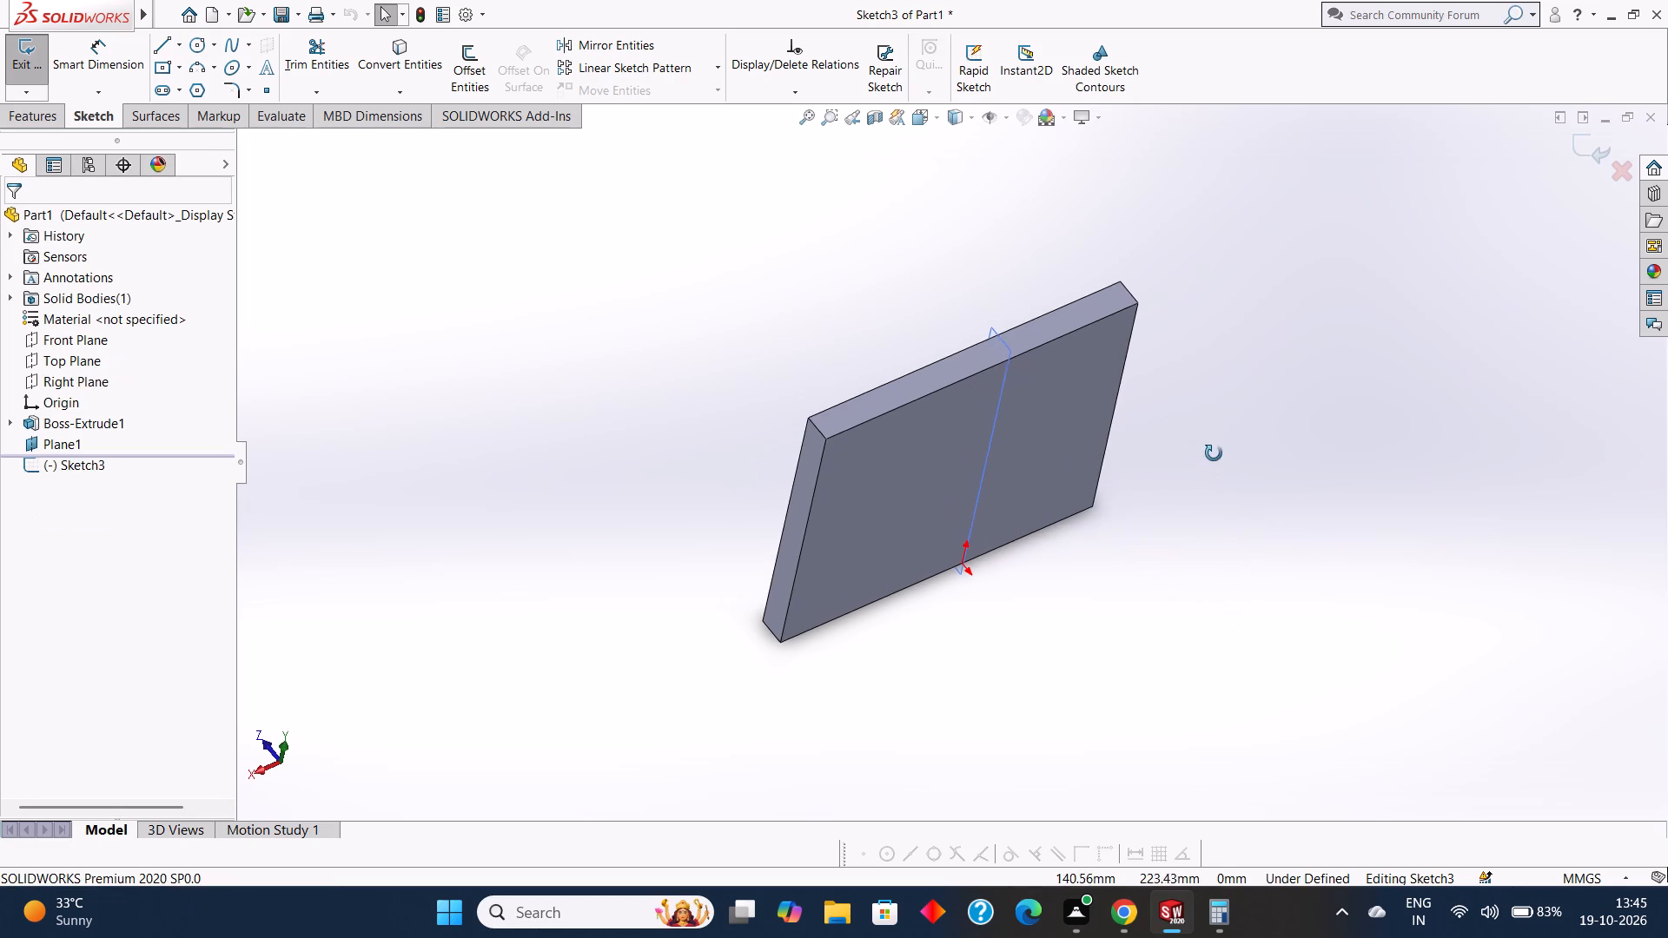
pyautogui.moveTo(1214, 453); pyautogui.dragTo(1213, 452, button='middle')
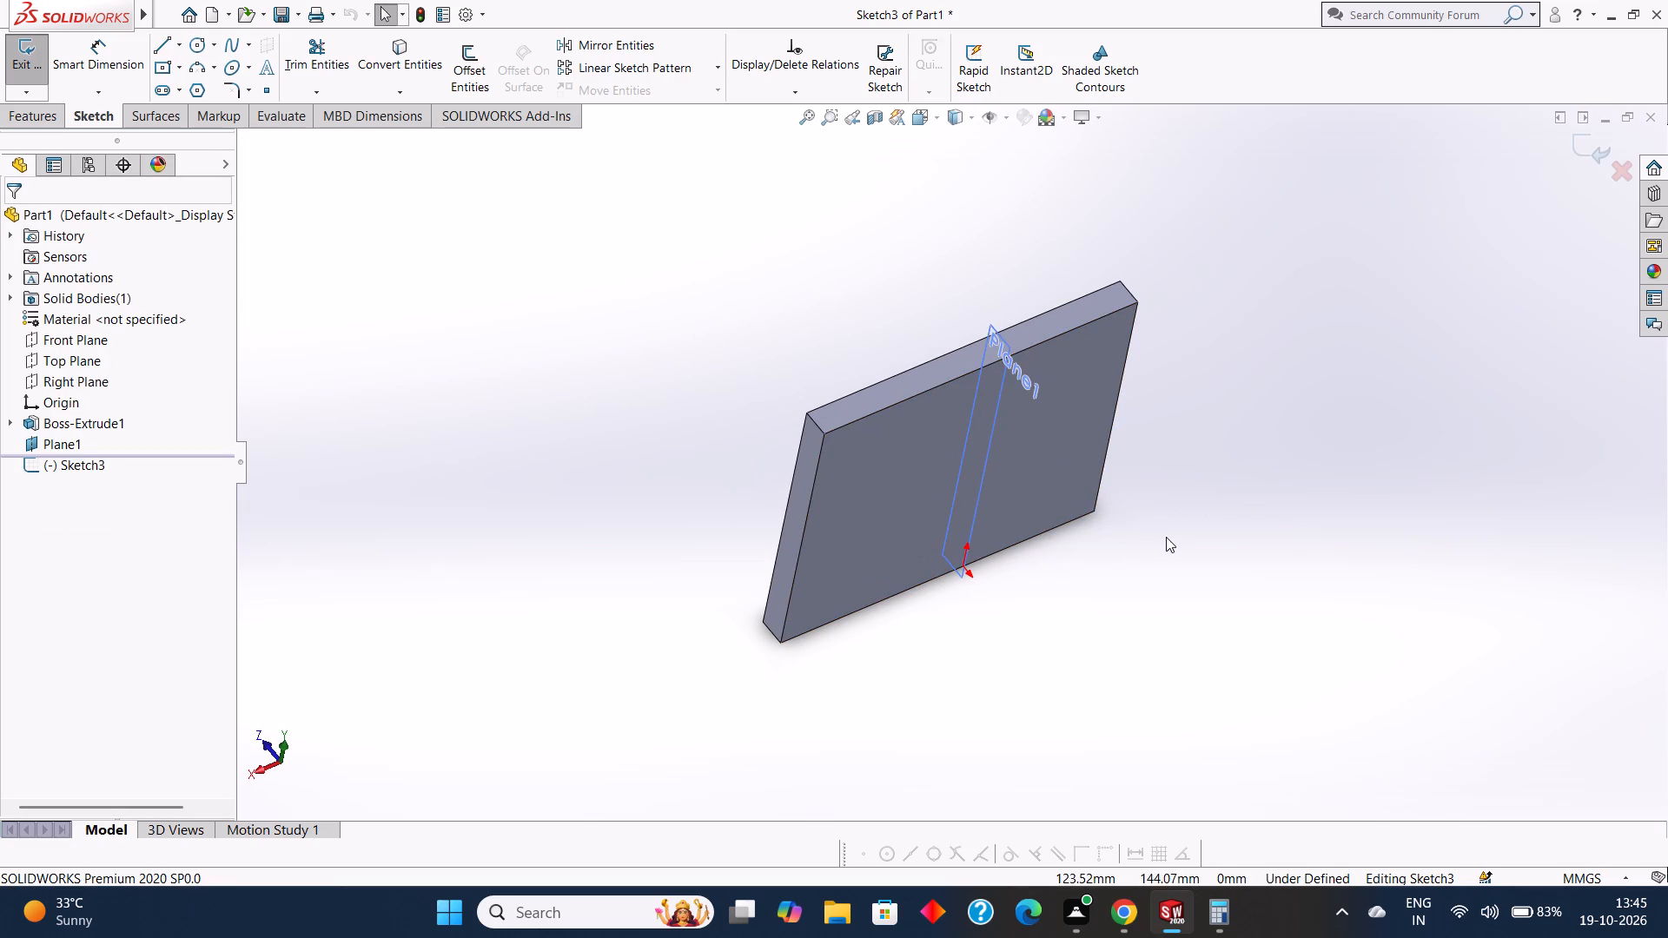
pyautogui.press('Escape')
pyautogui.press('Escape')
# Exit the empty sketch and start a fresh sketch on the offset reference plane, viewed face-on.
pyautogui.moveTo(1151, 538); pyautogui.dragTo(1030, 231, button='middle')
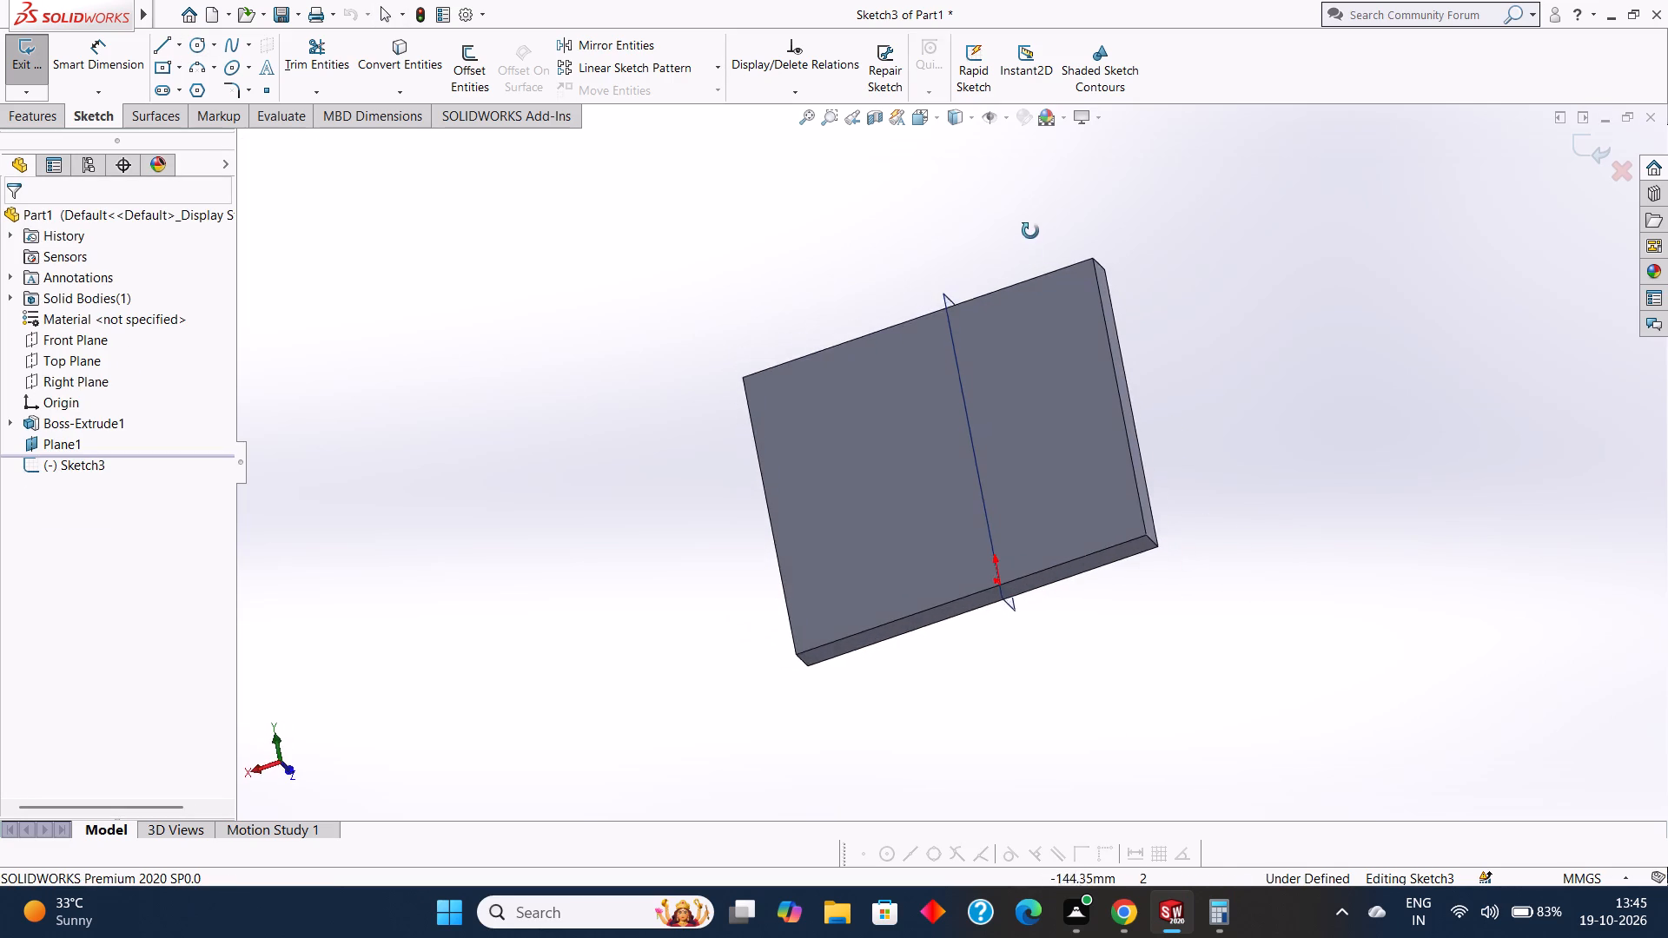
pyautogui.moveTo(1030, 231); pyautogui.dragTo(1030, 224, button='middle')
pyautogui.moveTo(1144, 405); pyautogui.dragTo(1304, 234, button='middle')
pyautogui.scroll(1, 1305, 233)
pyautogui.scroll(2, 1122, 426)
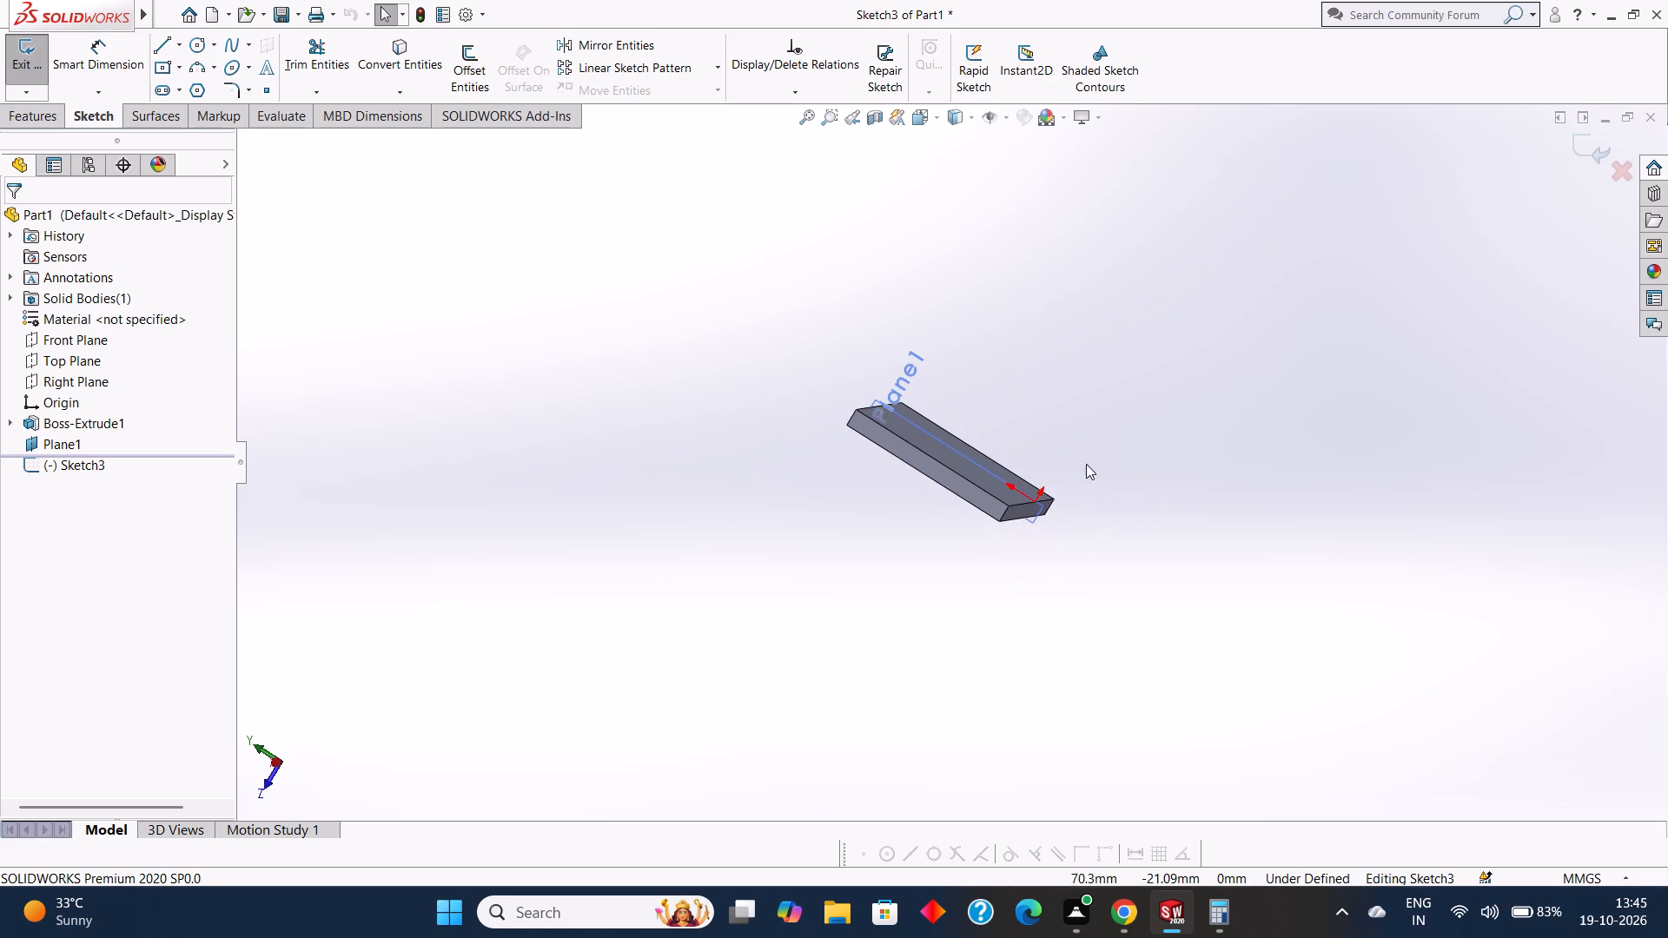
pyautogui.moveTo(1062, 499); pyautogui.dragTo(1097, 560, button='middle')
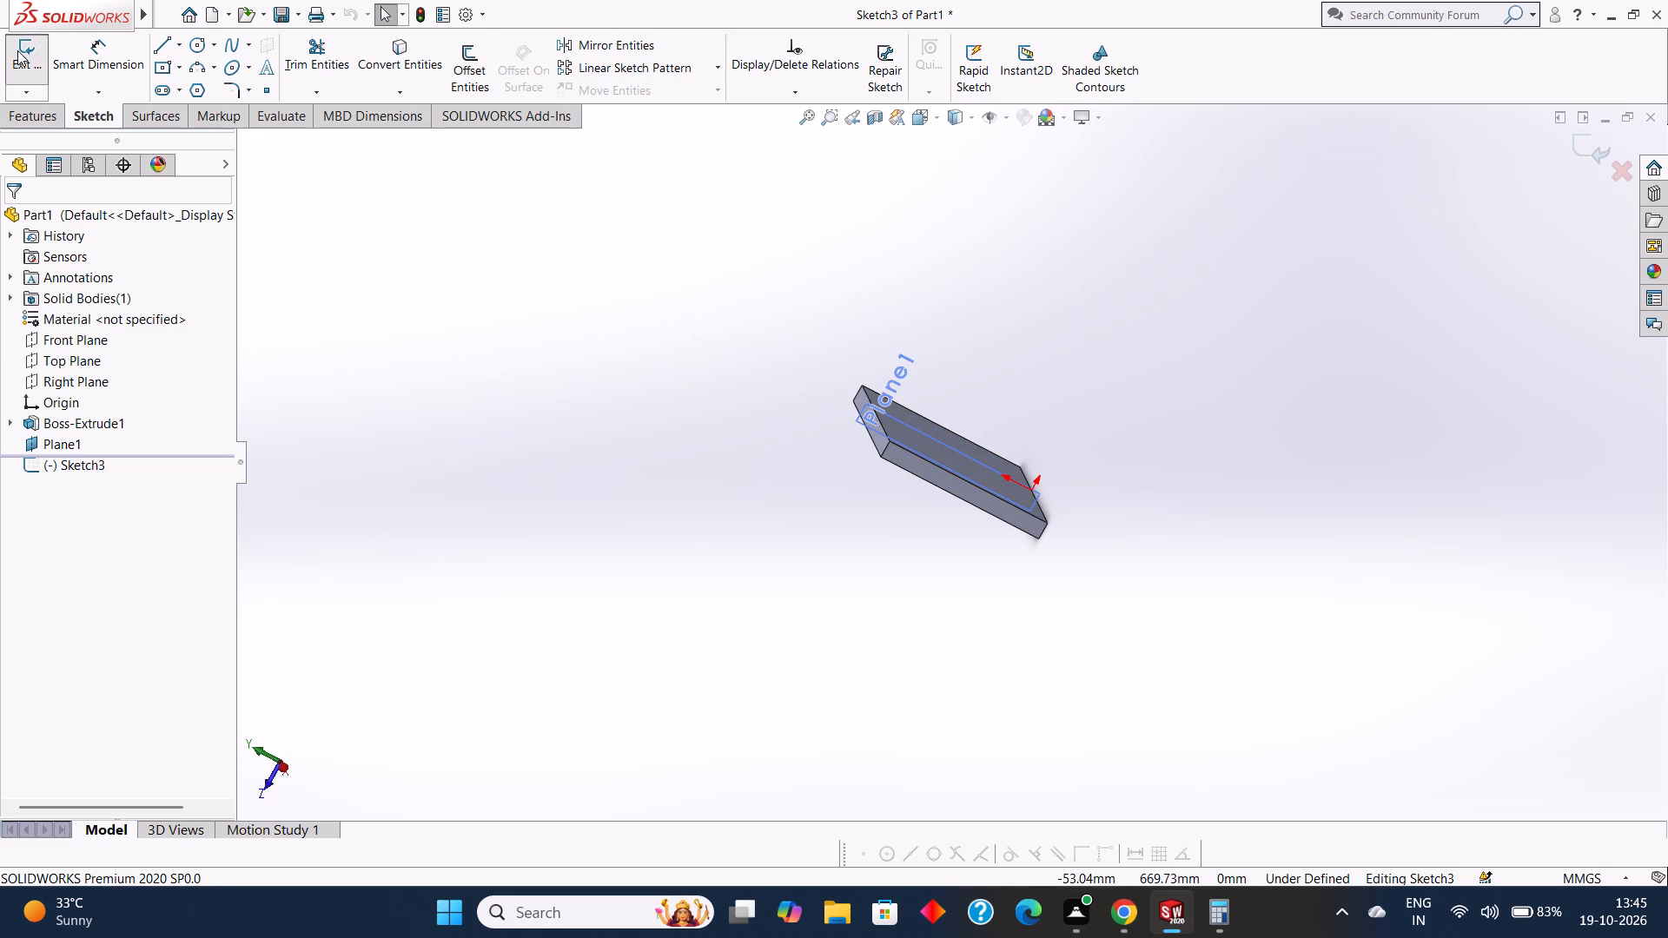
pyautogui.click(17, 50)
pyautogui.scroll(-3, 854, 356)
pyautogui.scroll(-3, 913, 431)
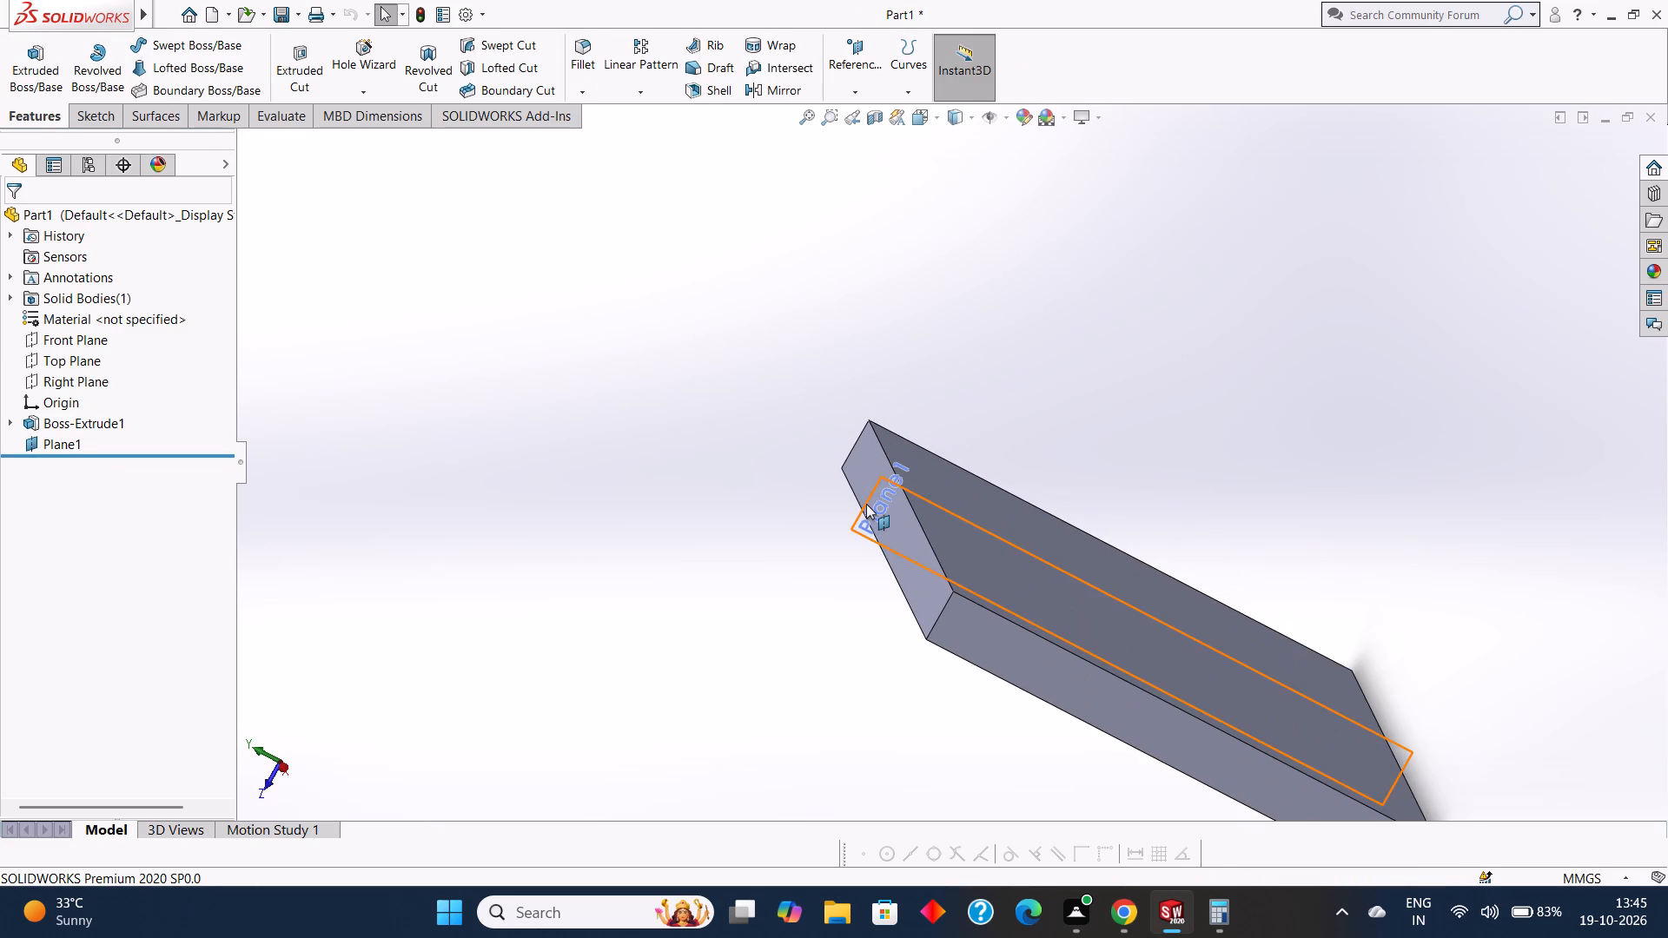
pyautogui.click(866, 504)
pyautogui.click(942, 452)
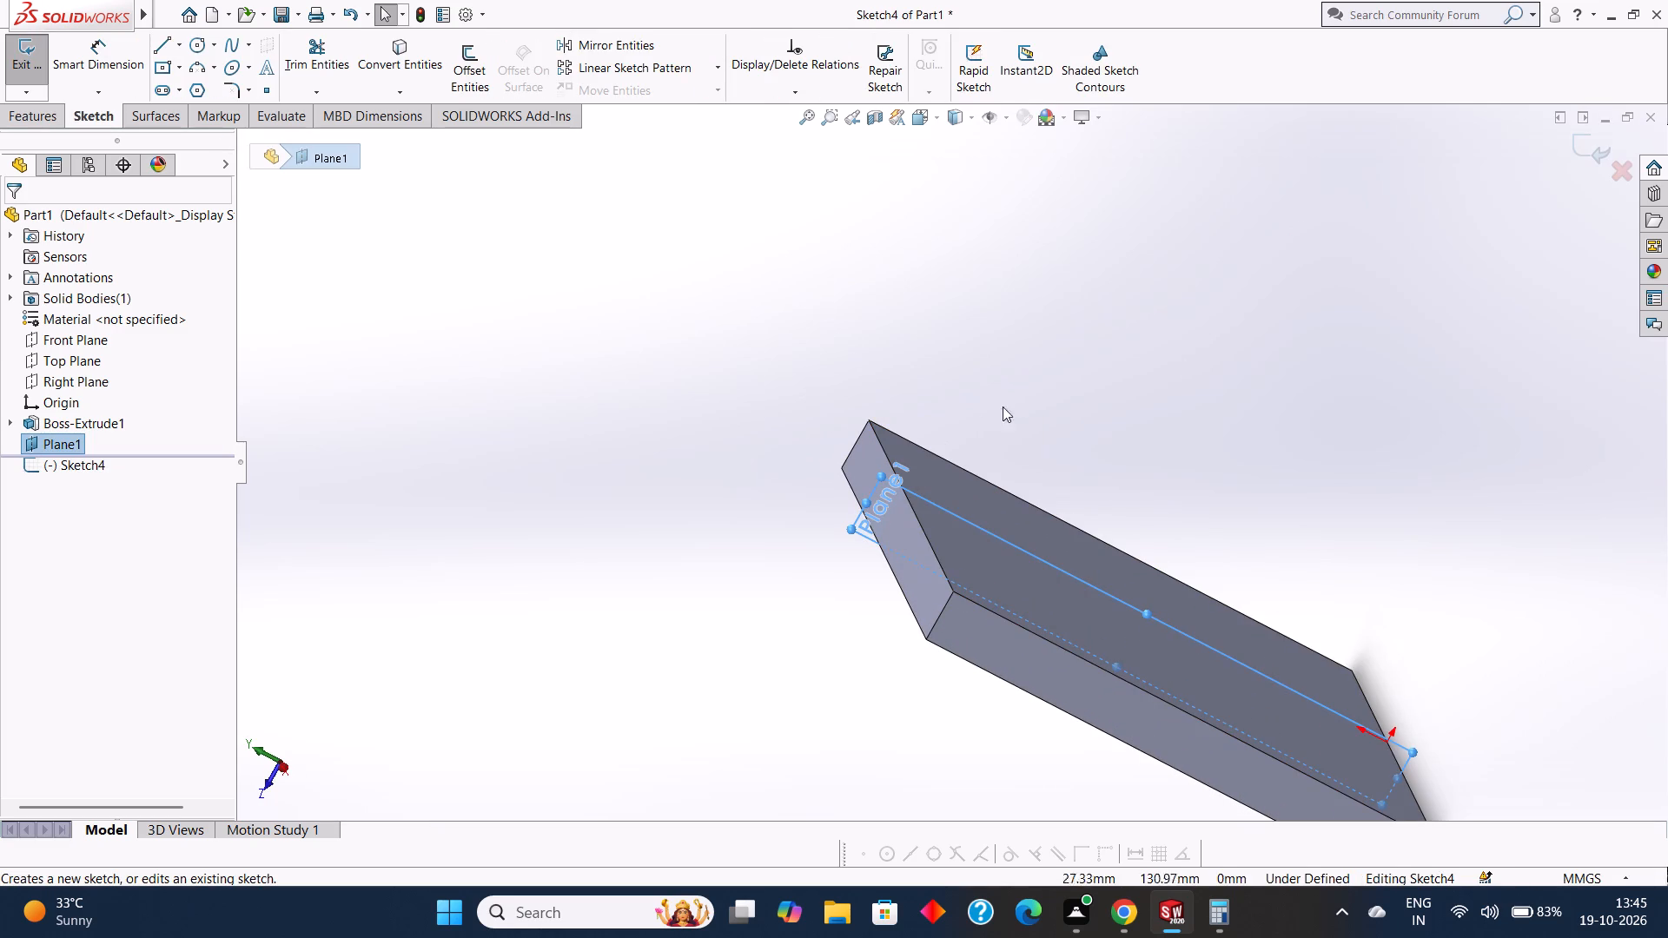
pyautogui.hotkey('ctrl', '8')
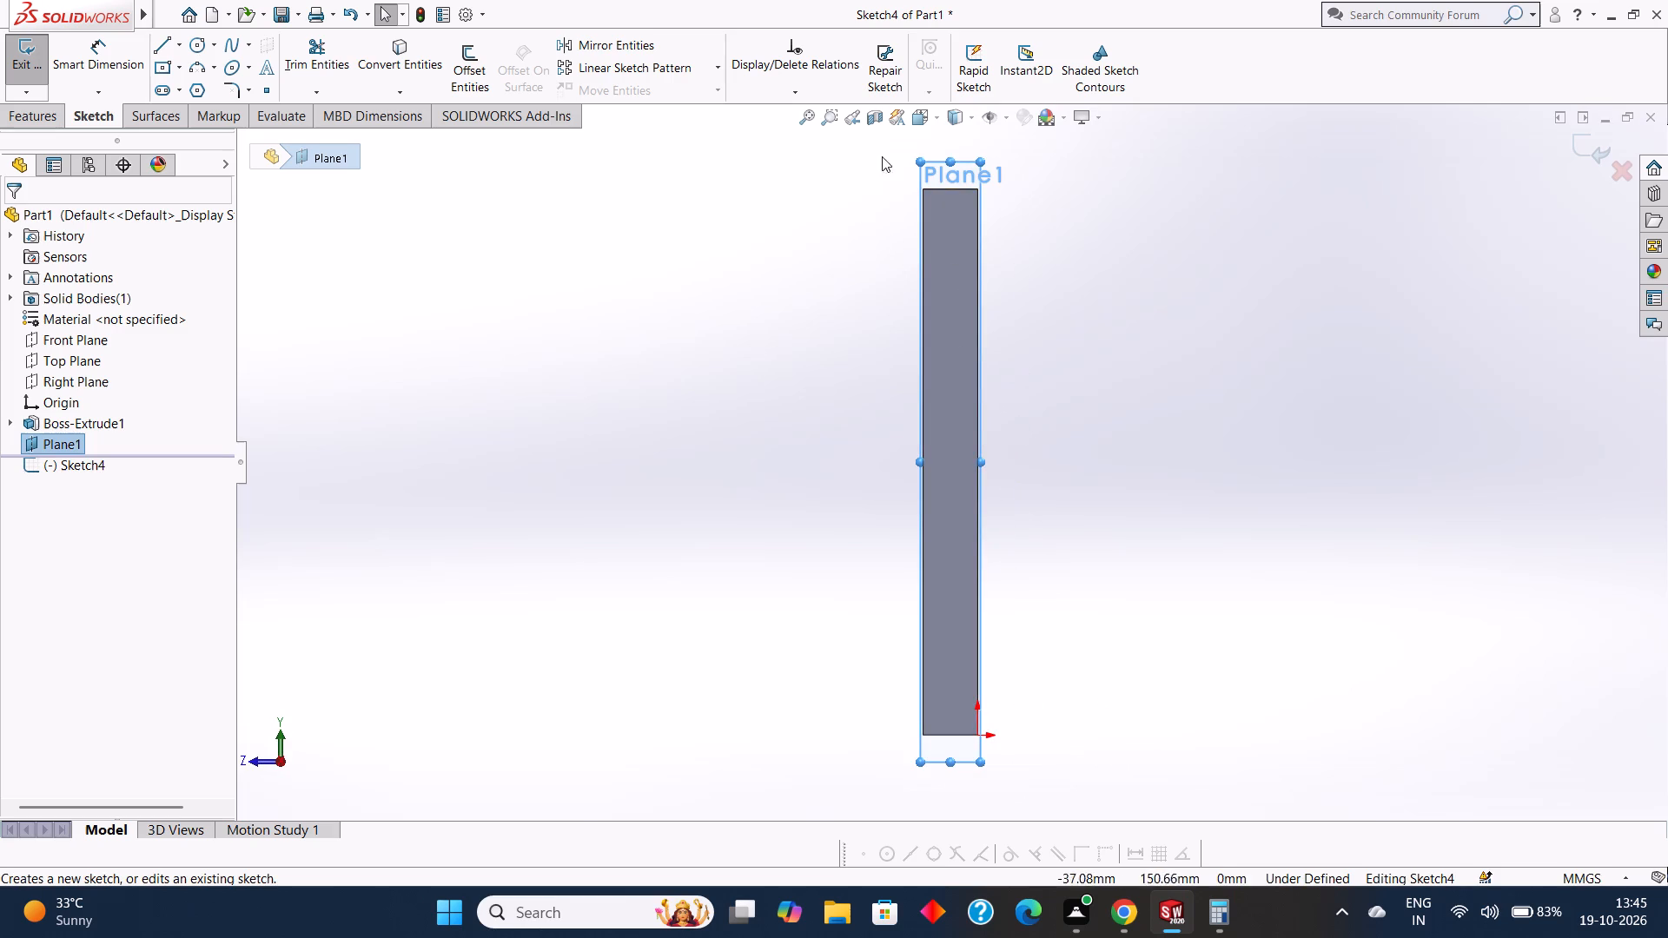
# Sketch a circle of radius 100 mm beside the plate, centred about 30 mm out and 70 mm up from the origin.
pyautogui.click(198, 46)
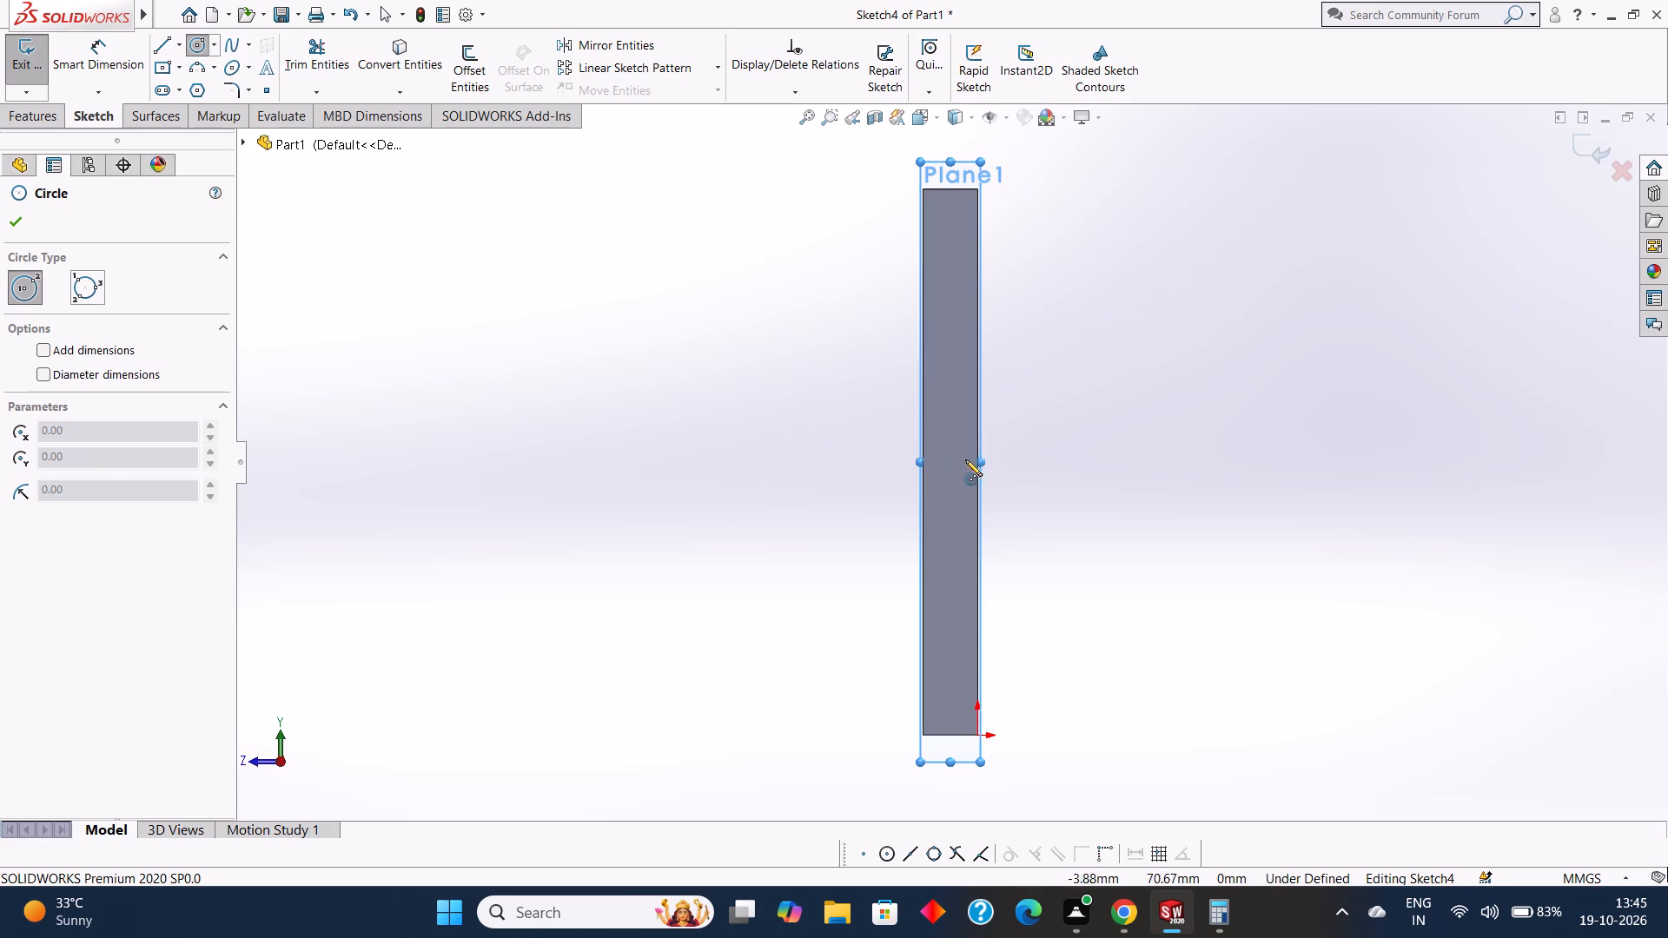
pyautogui.scroll(-4, 981, 463)
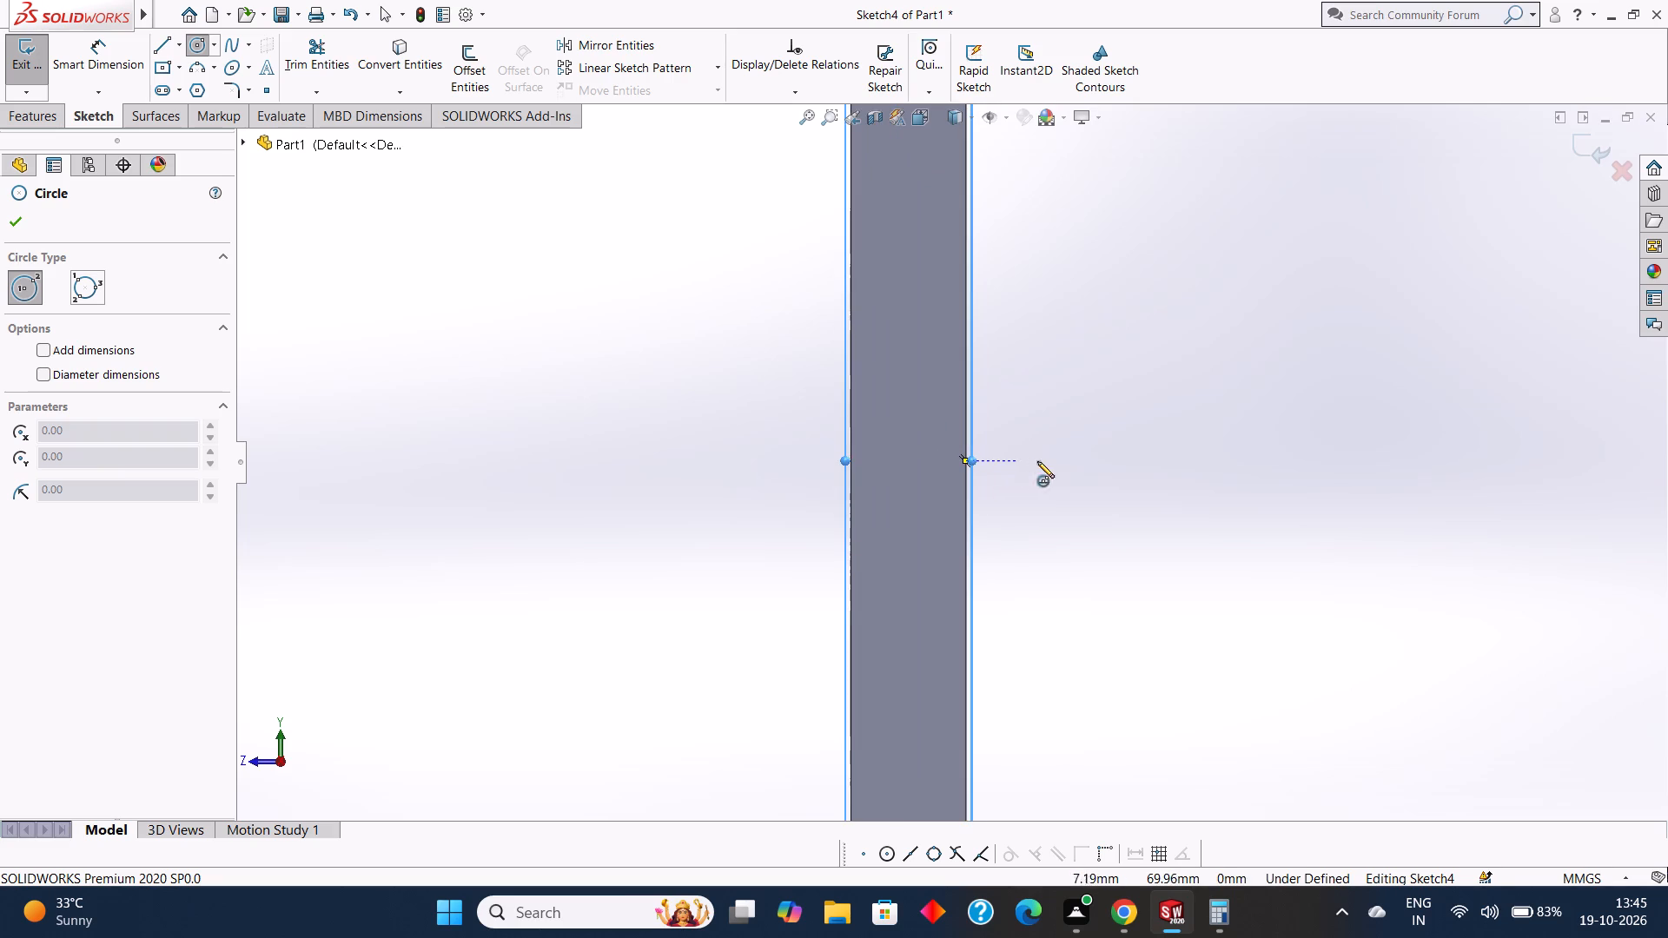
pyautogui.click(1213, 461)
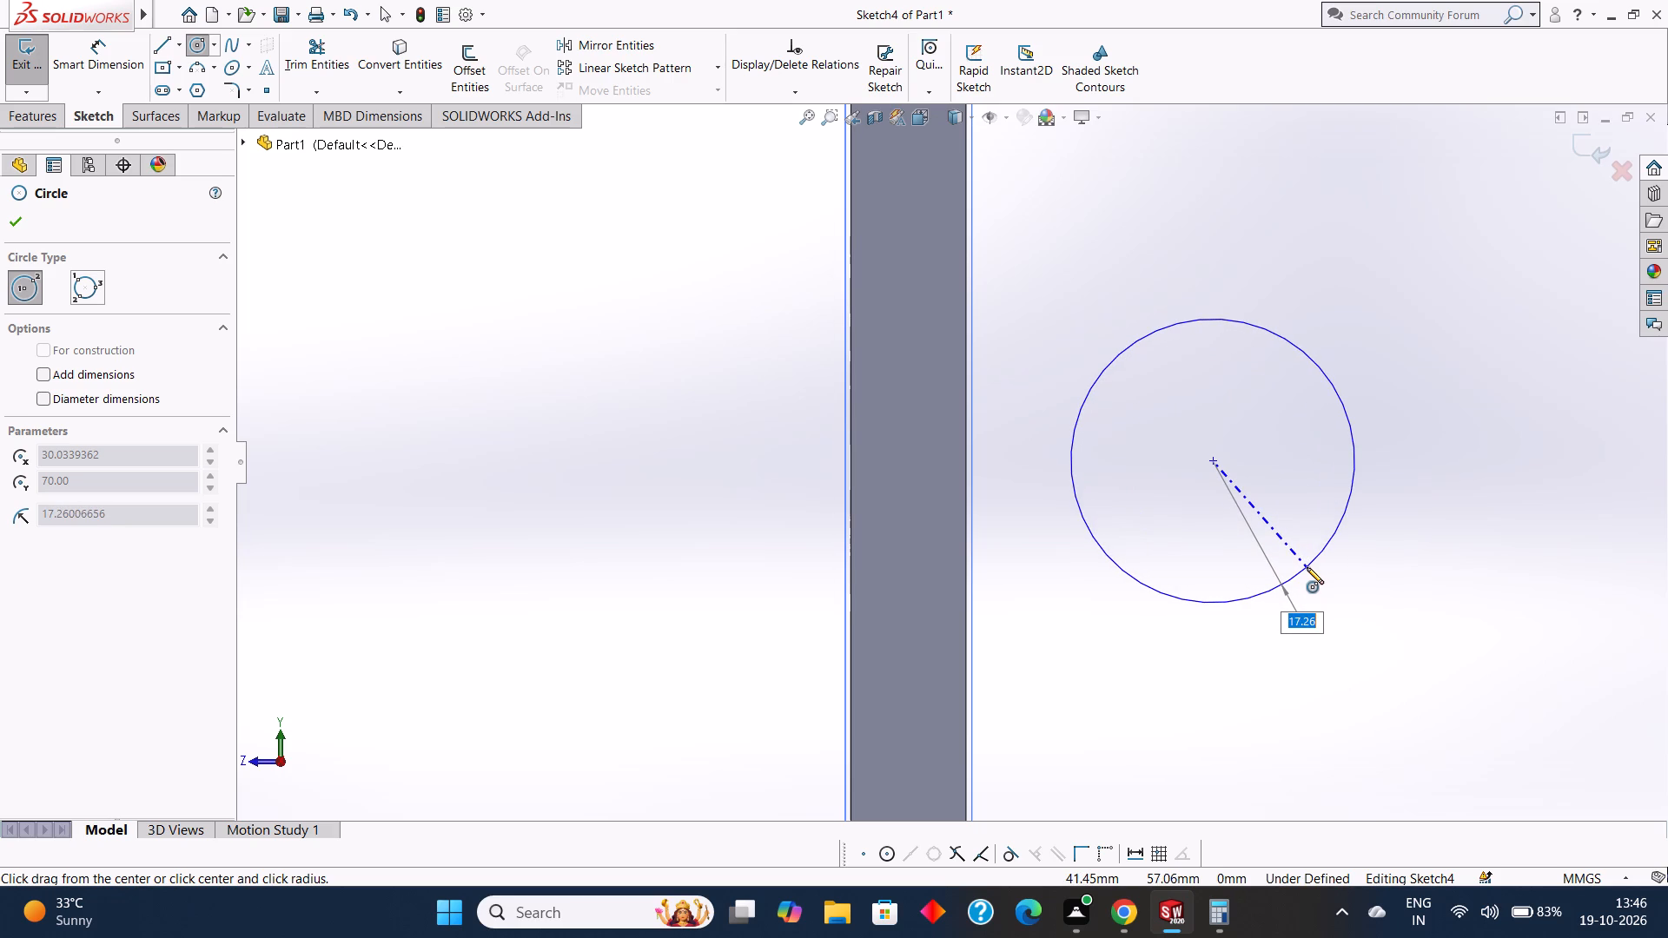
pyautogui.write('100')
pyautogui.press('Return')
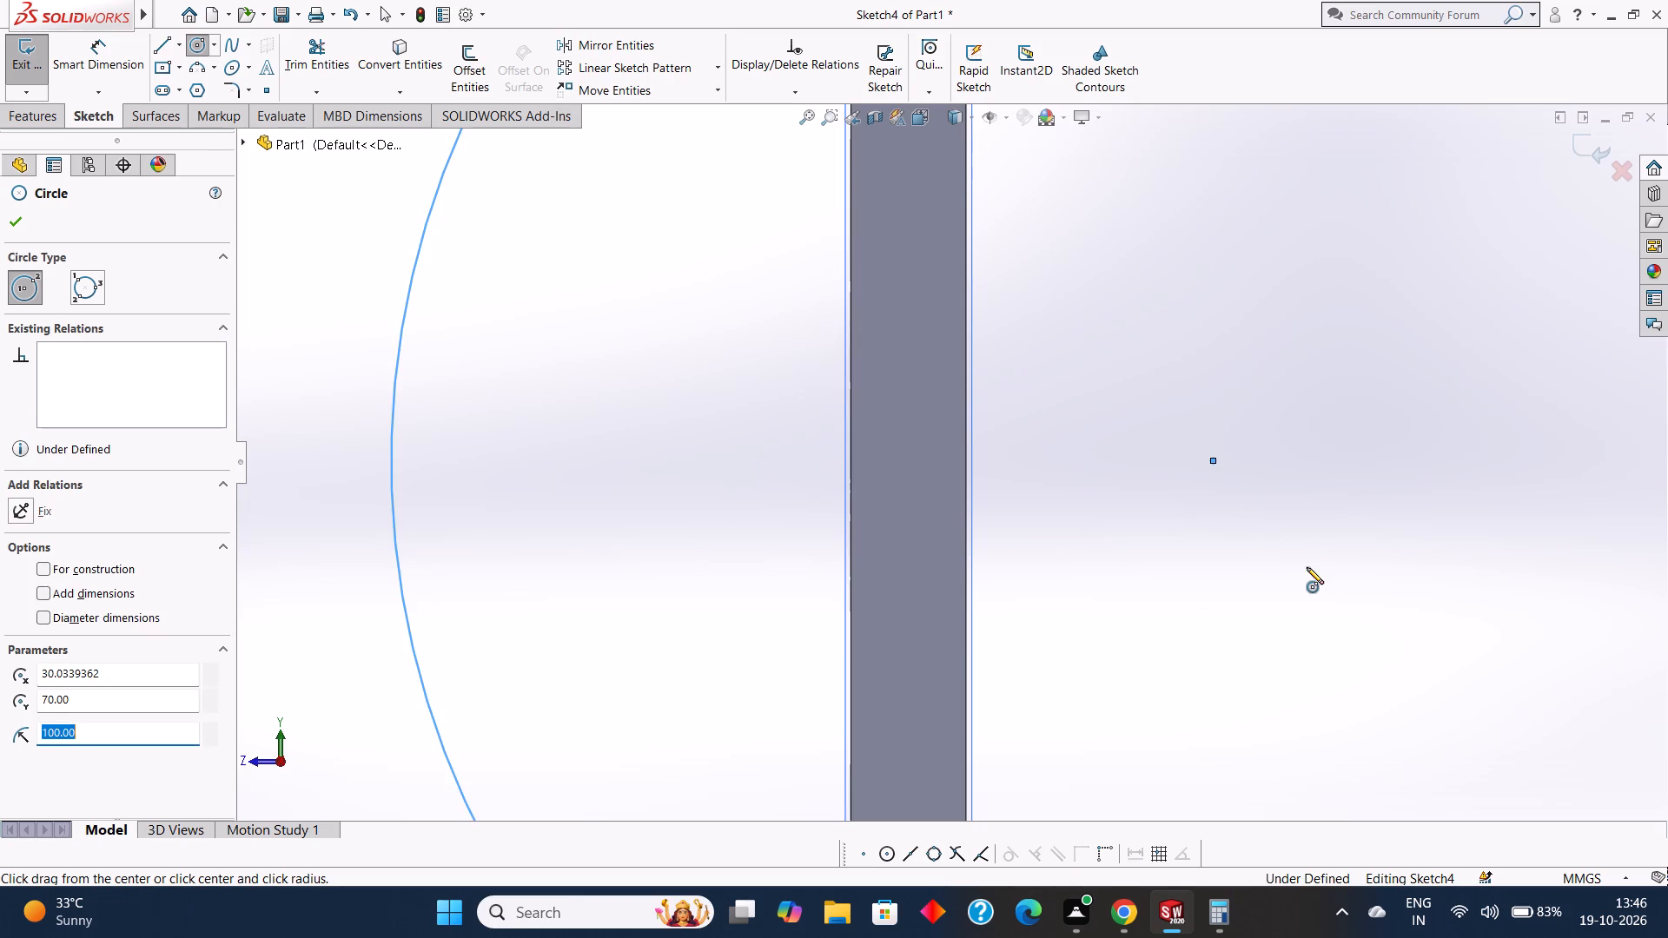
# Set the circle's radius to 50 mm and finish the Circle command.
pyautogui.scroll(6, 1312, 570)
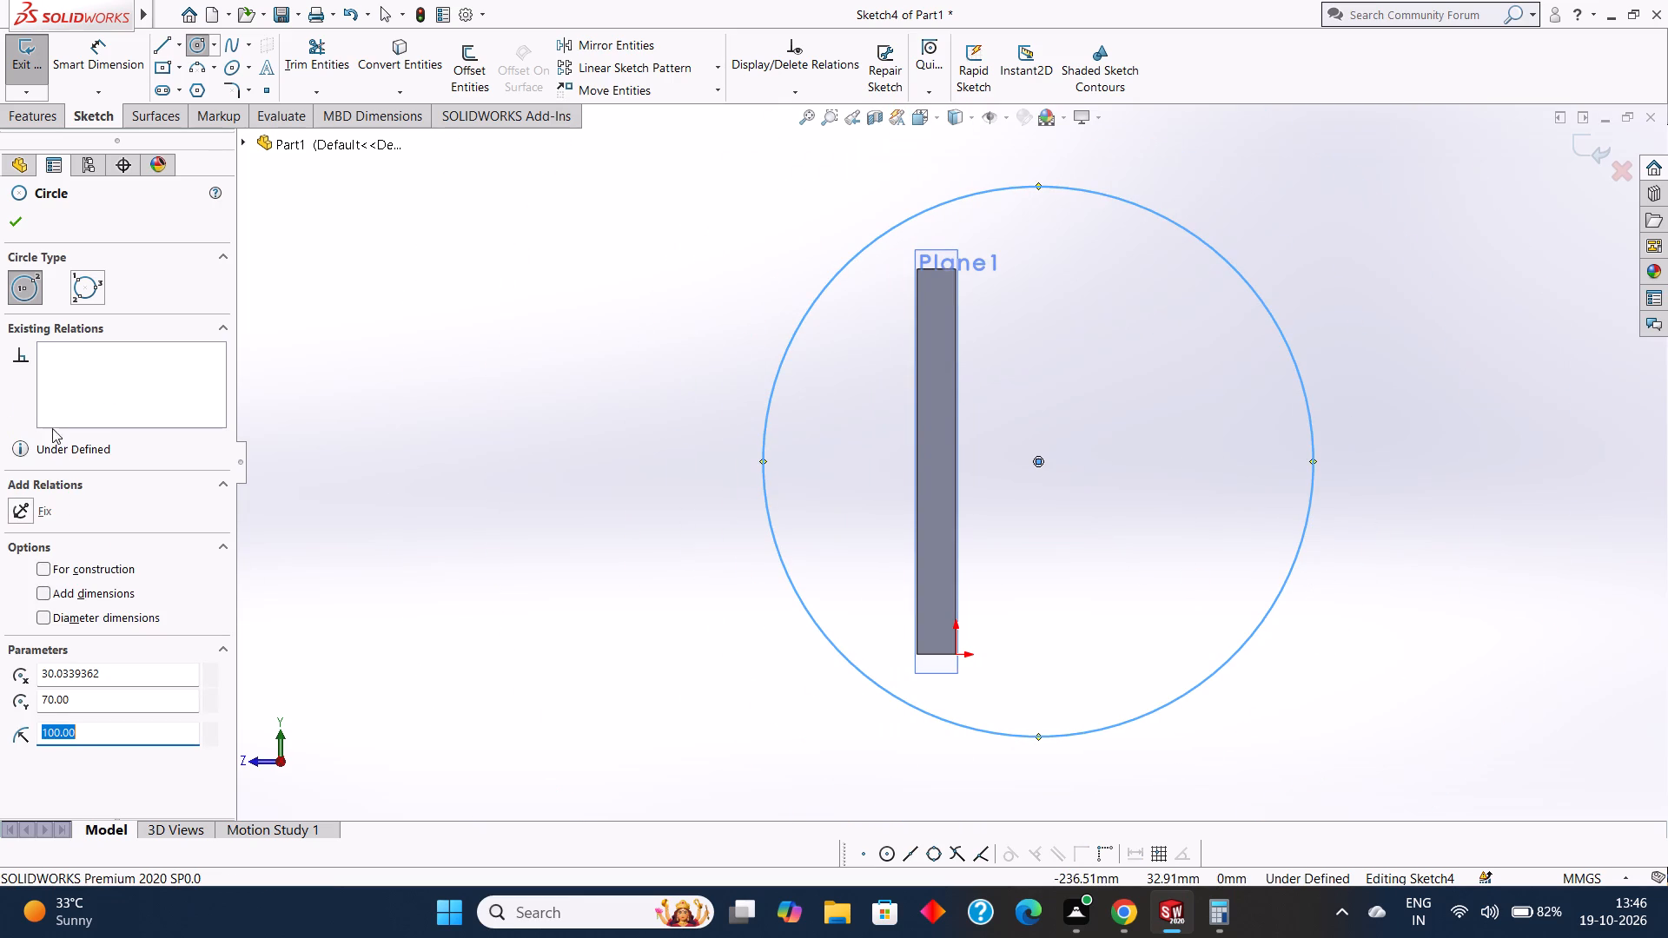
pyautogui.press('BackSpace')
pyautogui.write('50')
pyautogui.press('Return')
pyautogui.click(8, 220)
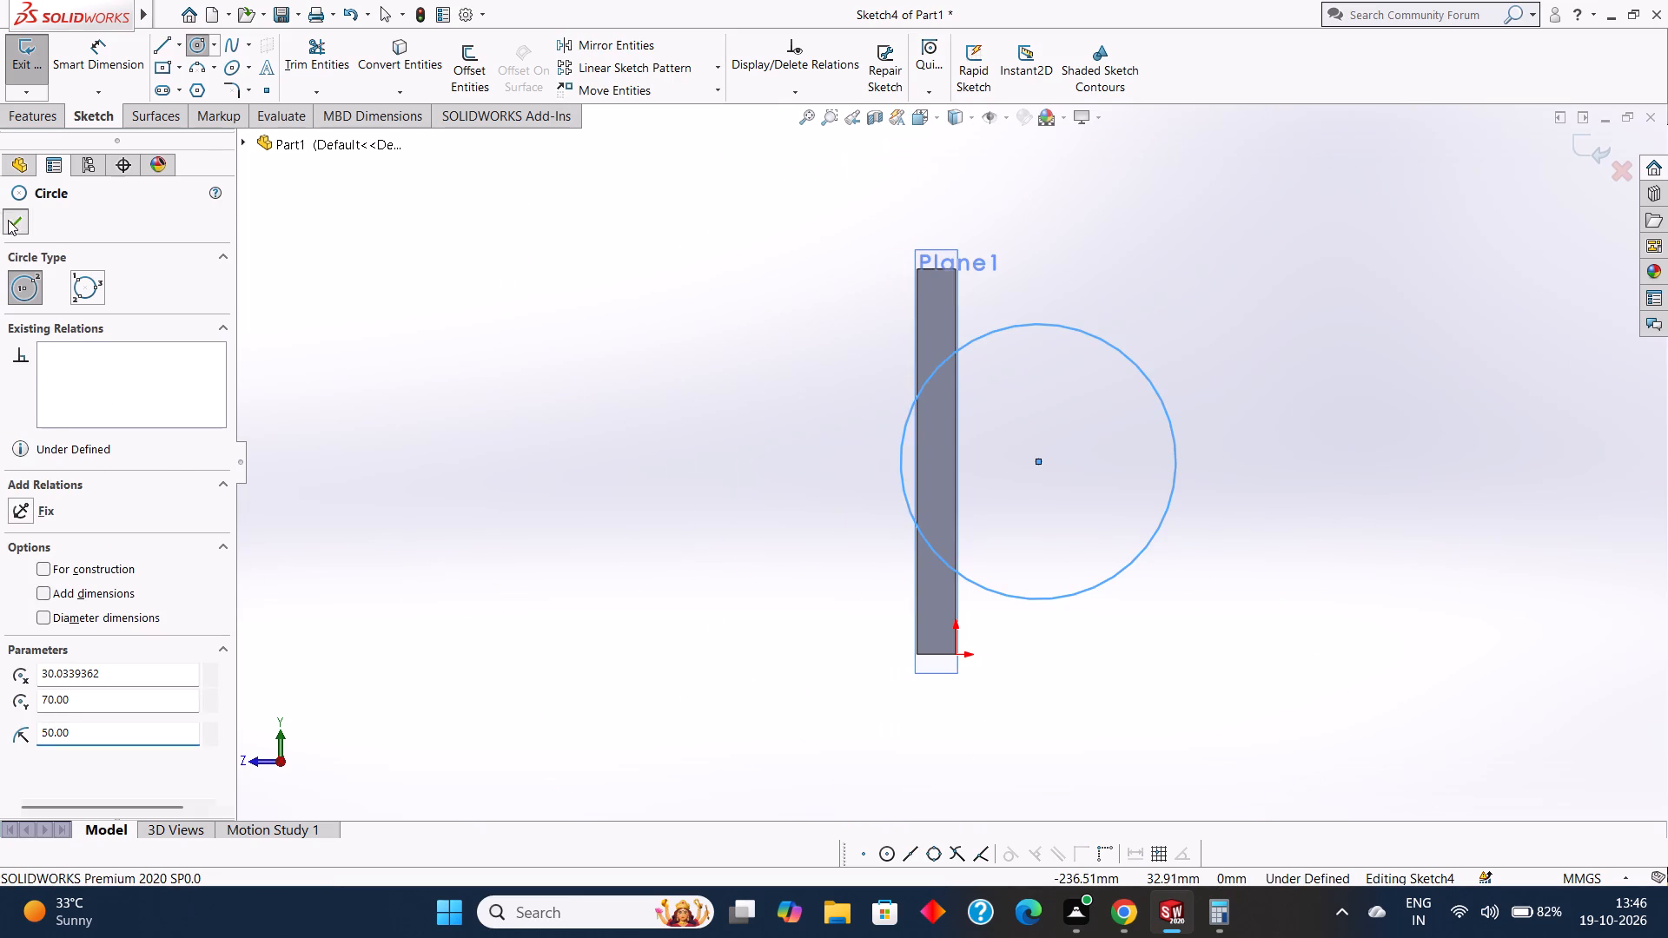
# Examine how the circle sits relative to the plate and the offset reference plane from several oblique angles.
pyautogui.moveTo(520, 559); pyautogui.dragTo(710, 706, button='middle')
pyautogui.scroll(1, 710, 707)
pyautogui.moveTo(669, 449); pyautogui.dragTo(517, 573, button='middle')
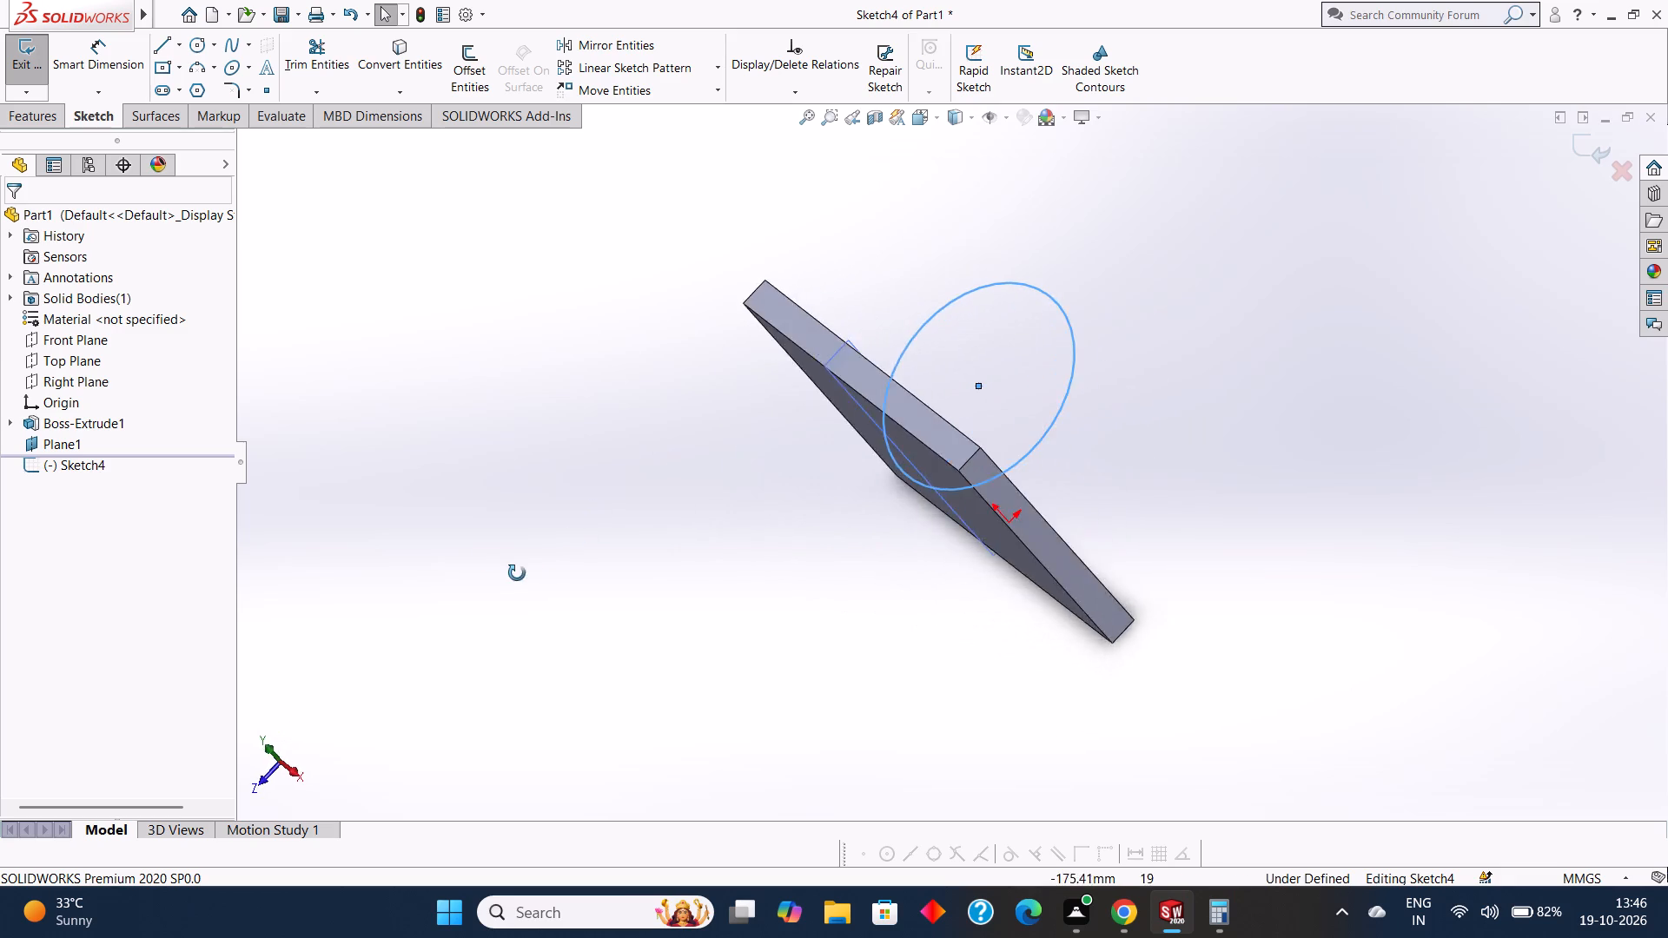
pyautogui.moveTo(517, 573); pyautogui.dragTo(464, 532, button='middle')
pyautogui.moveTo(759, 618); pyautogui.dragTo(791, 679, button='middle')
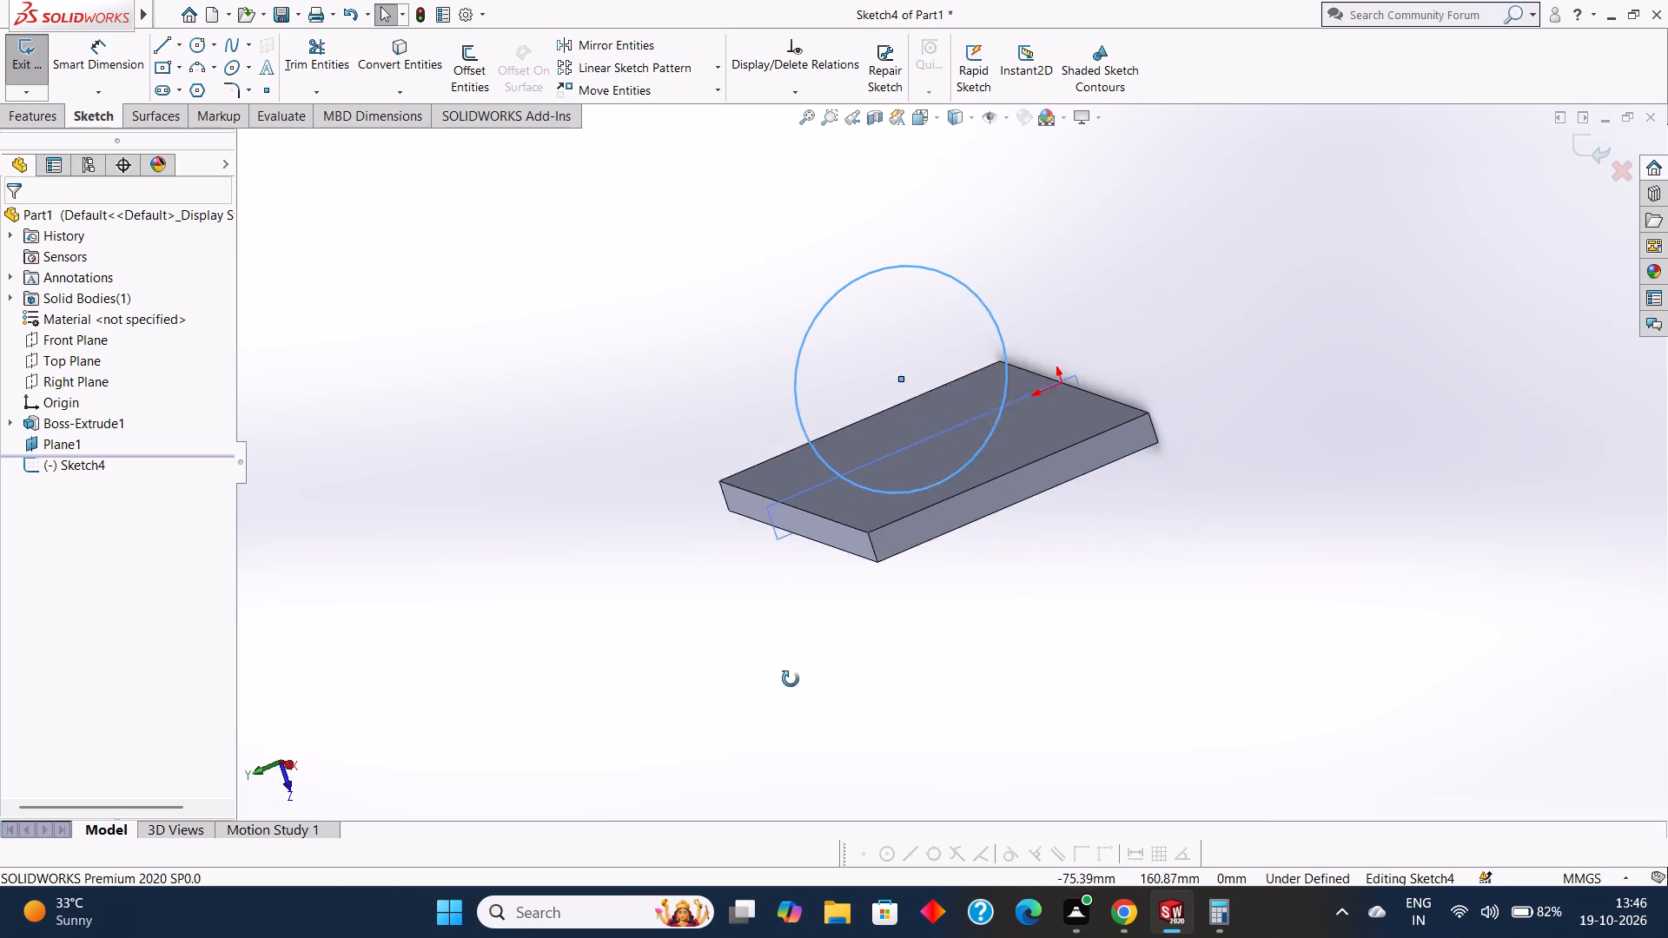
pyautogui.moveTo(791, 679); pyautogui.dragTo(785, 677, button='middle')
pyautogui.scroll(-3, 1062, 620)
pyautogui.scroll(-1, 1029, 556)
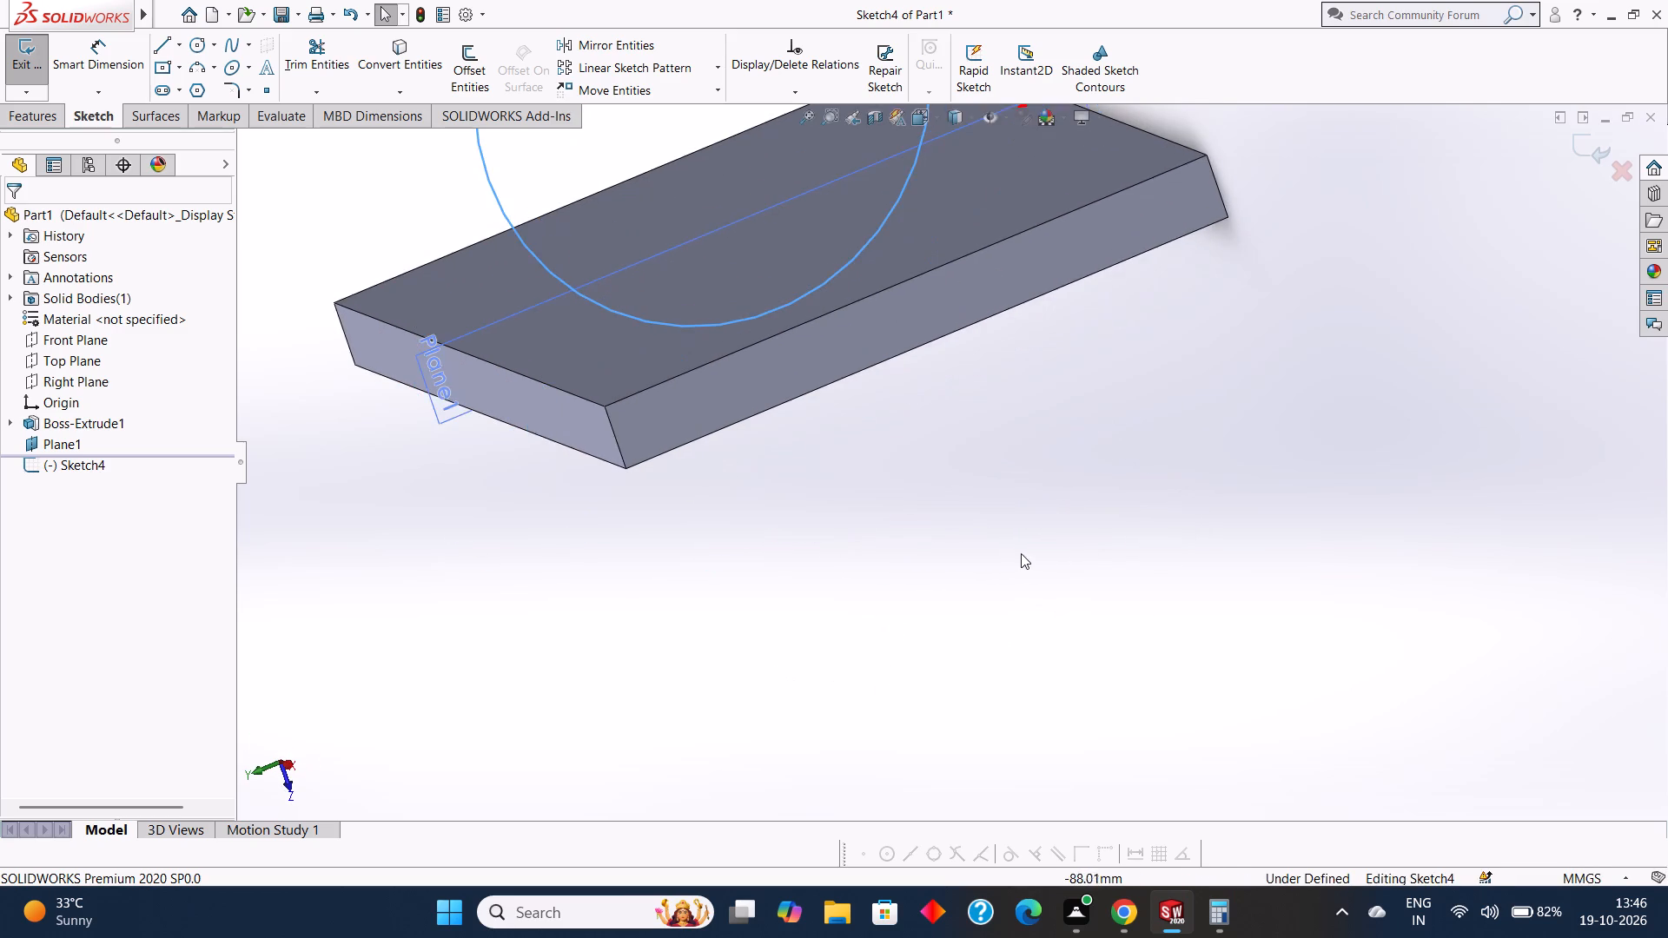
pyautogui.scroll(4, 1016, 552)
pyautogui.moveTo(1110, 477); pyautogui.dragTo(1068, 489, button='middle')
pyautogui.scroll(-4, 989, 174)
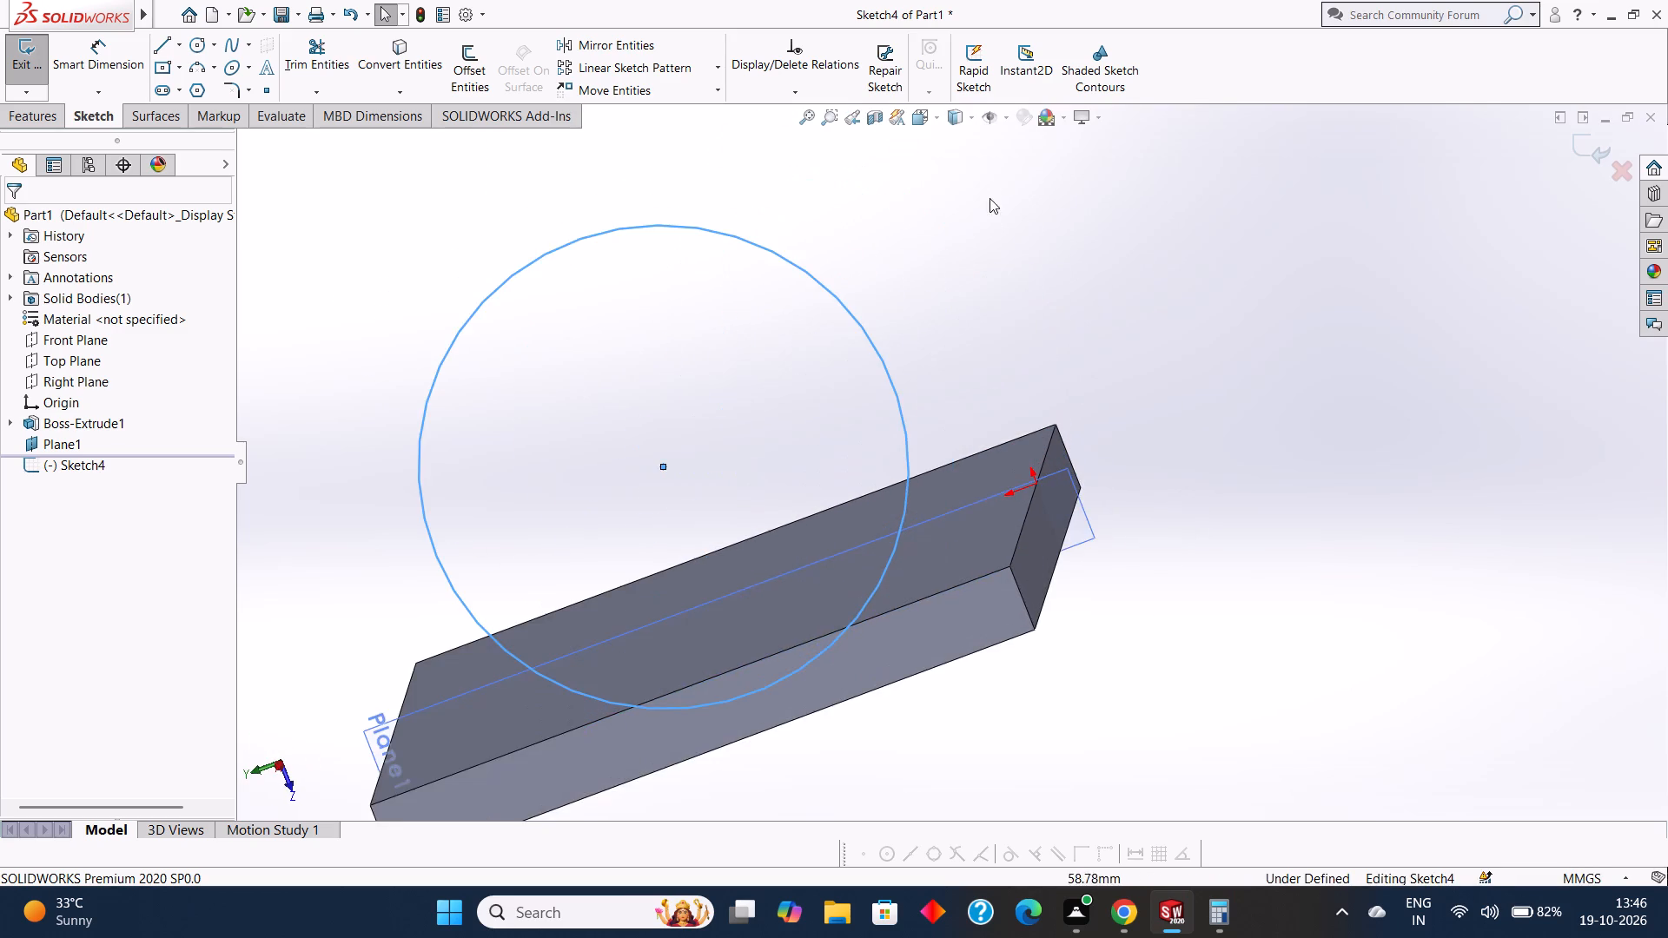
pyautogui.scroll(-1, 1028, 427)
pyautogui.scroll(7, 1030, 449)
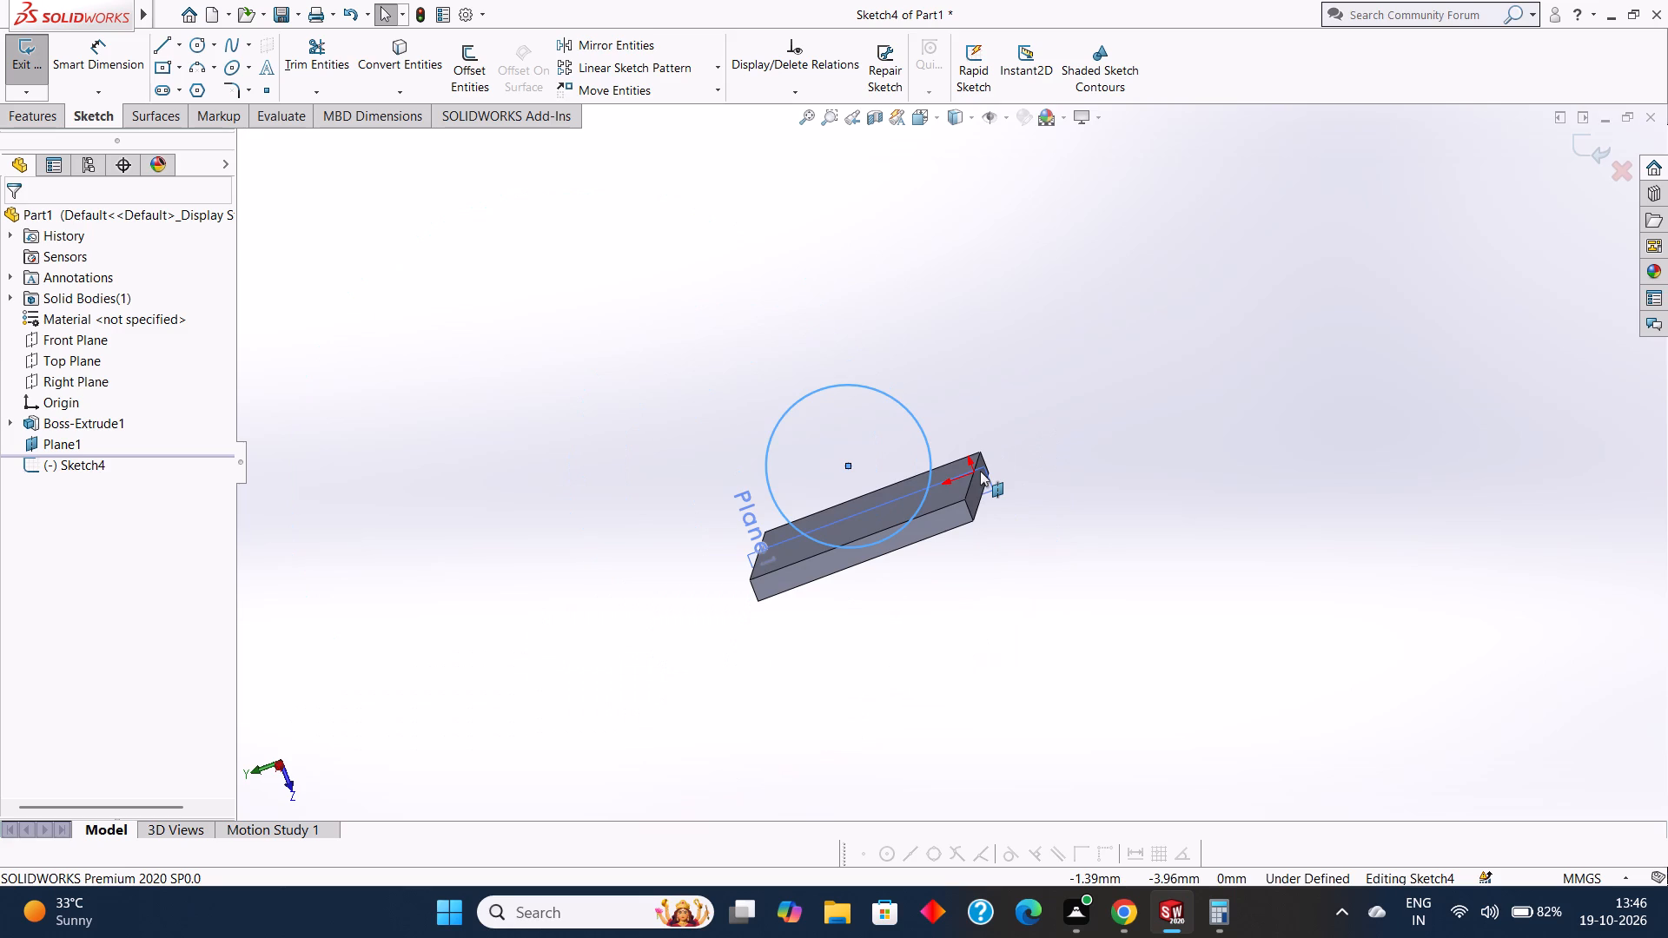
# View the circle sketch face-on to the offset plane, and flip to the opposite side of it.
pyautogui.click(980, 471)
pyautogui.rightClick(987, 475)
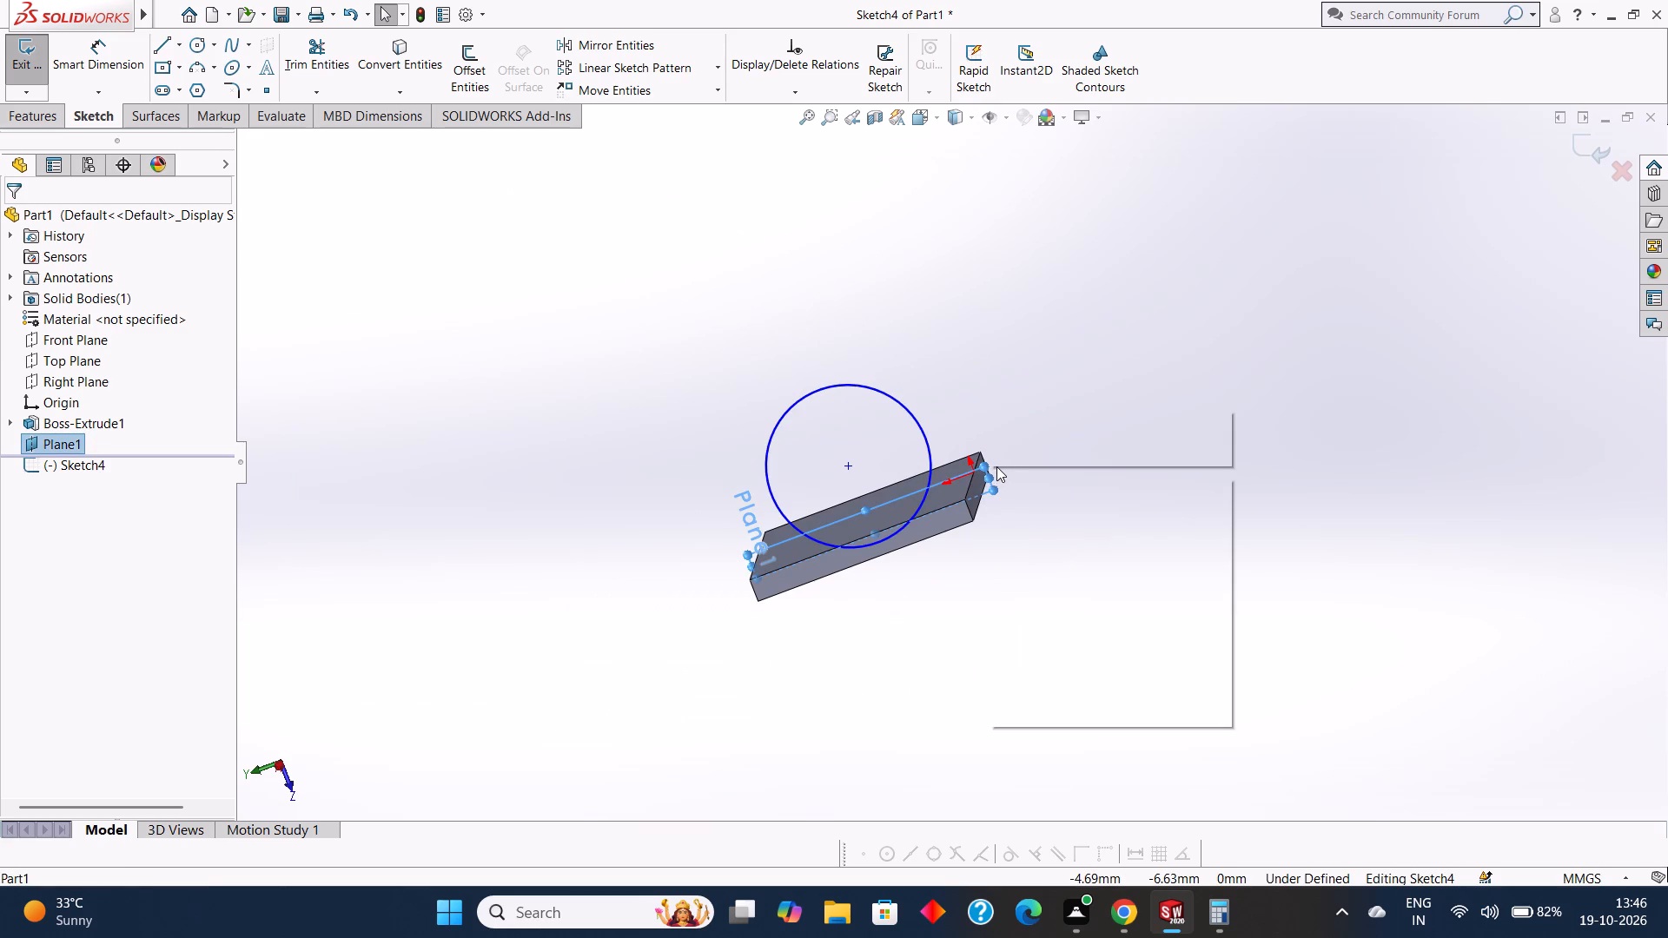
pyautogui.hotkey('ctrl', '8')
pyautogui.hotkey('ctrl', '8')
pyautogui.click(945, 569)
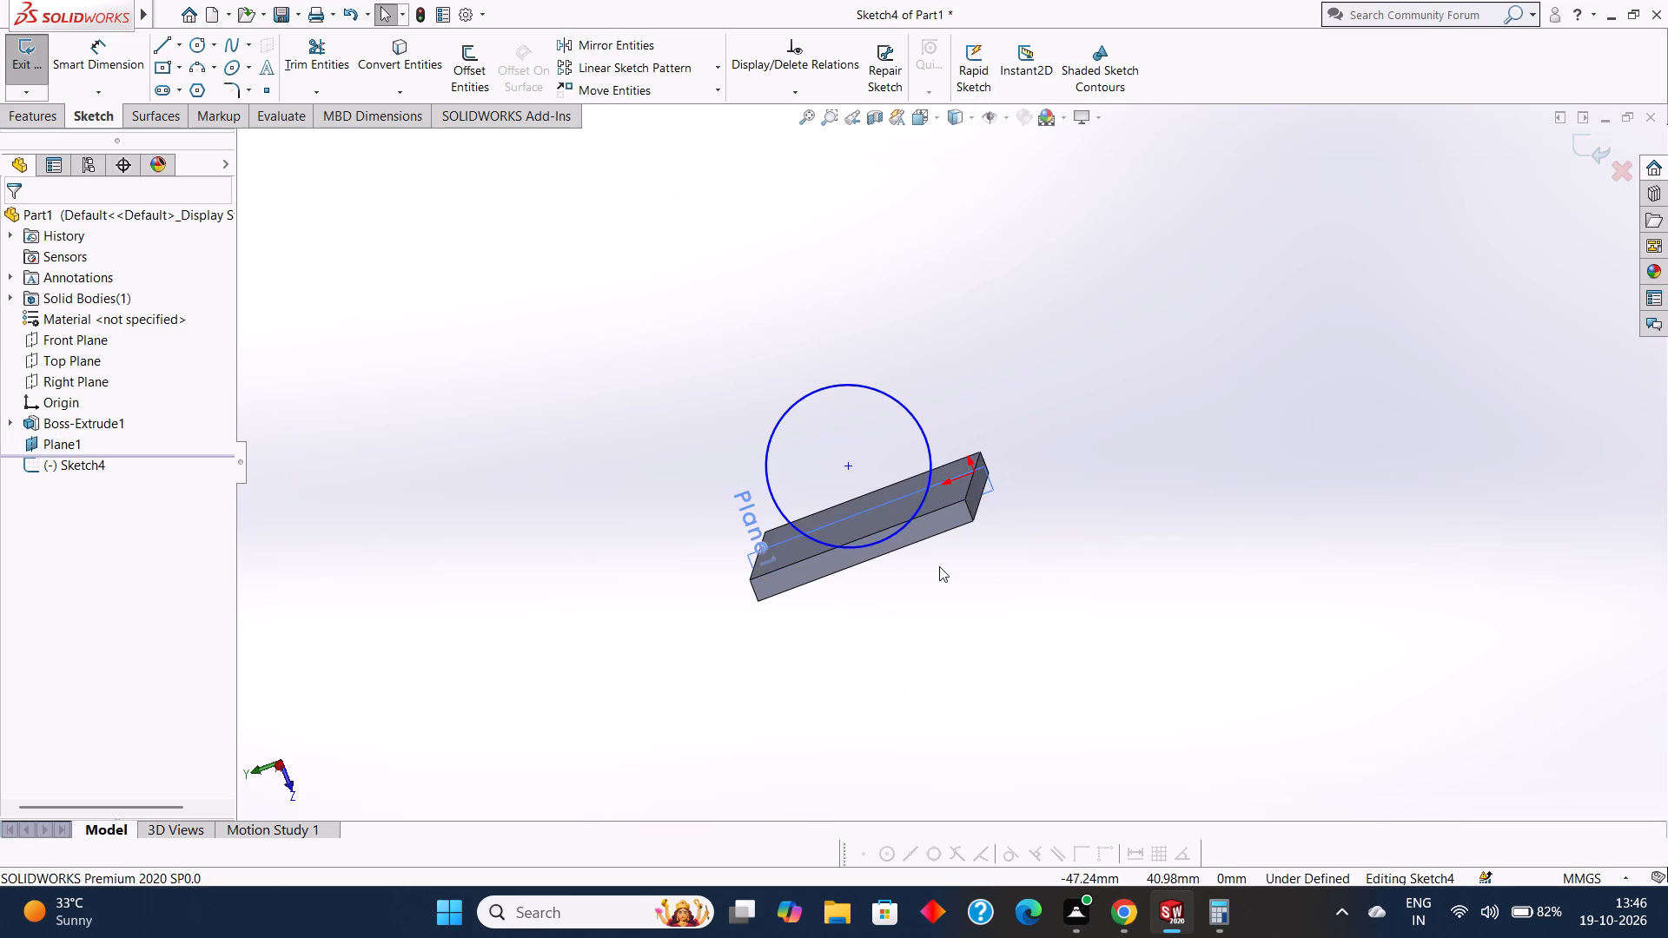
pyautogui.hotkey('ctrl', '8')
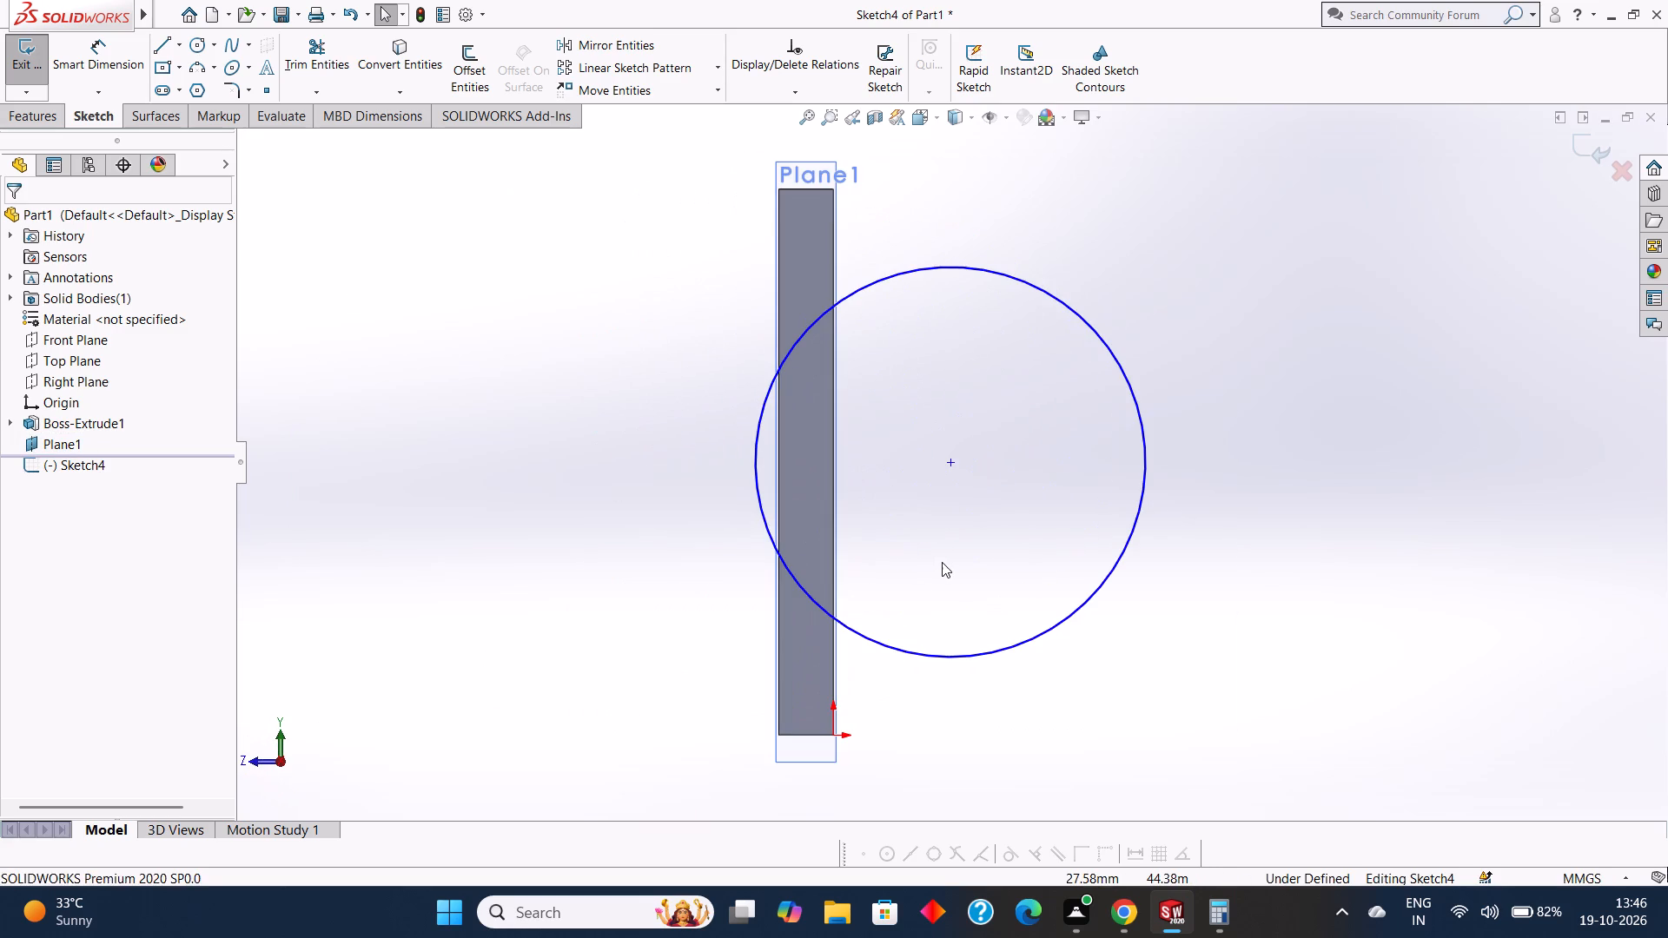
pyautogui.hotkey('ctrl', '8')
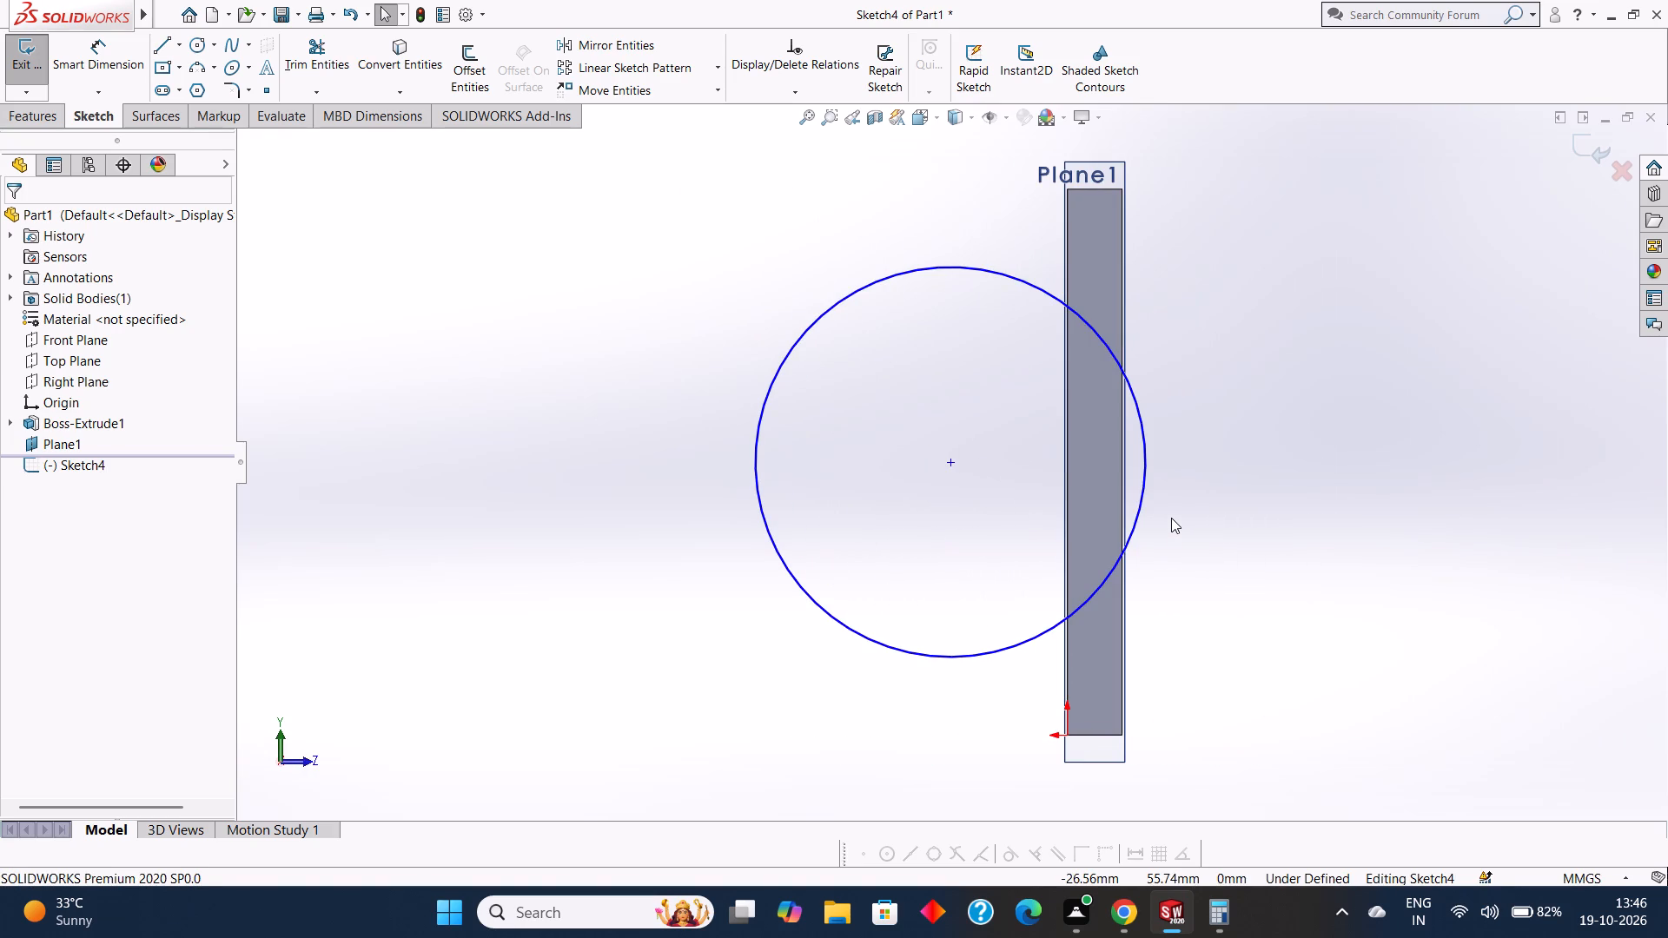
# Examine the circle's overlap with the plate from slightly tilted angles around the face-on view.
pyautogui.scroll(4, 1171, 517)
pyautogui.middleClick(1167, 516)
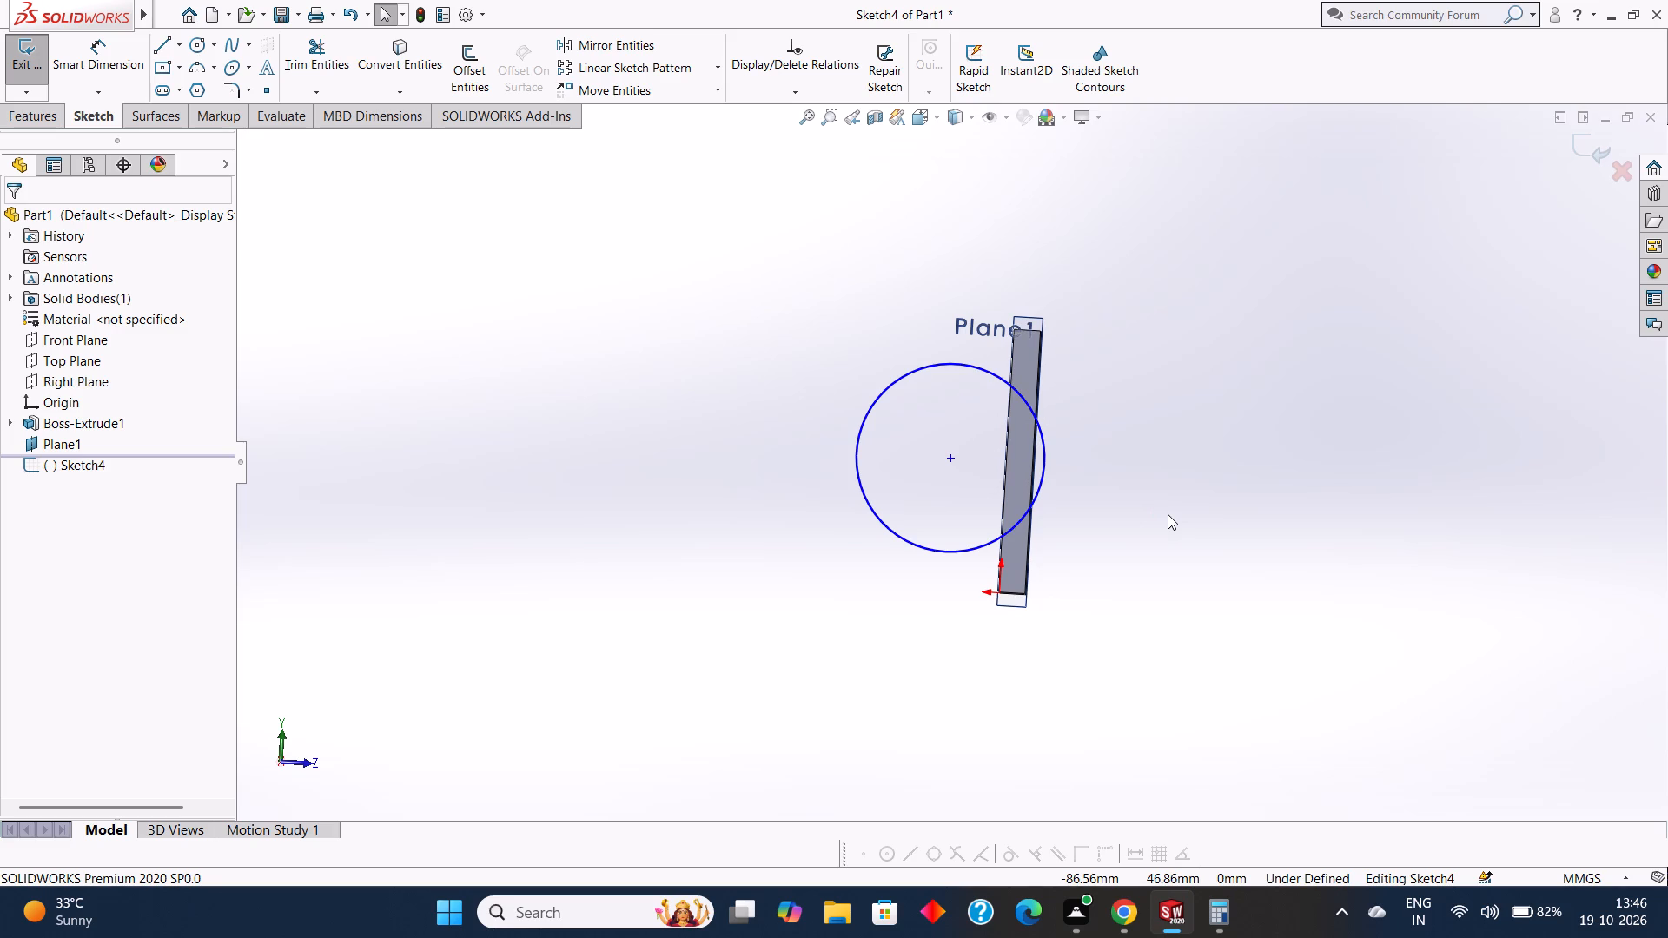
pyautogui.moveTo(1168, 512); pyautogui.dragTo(1144, 505, button='middle')
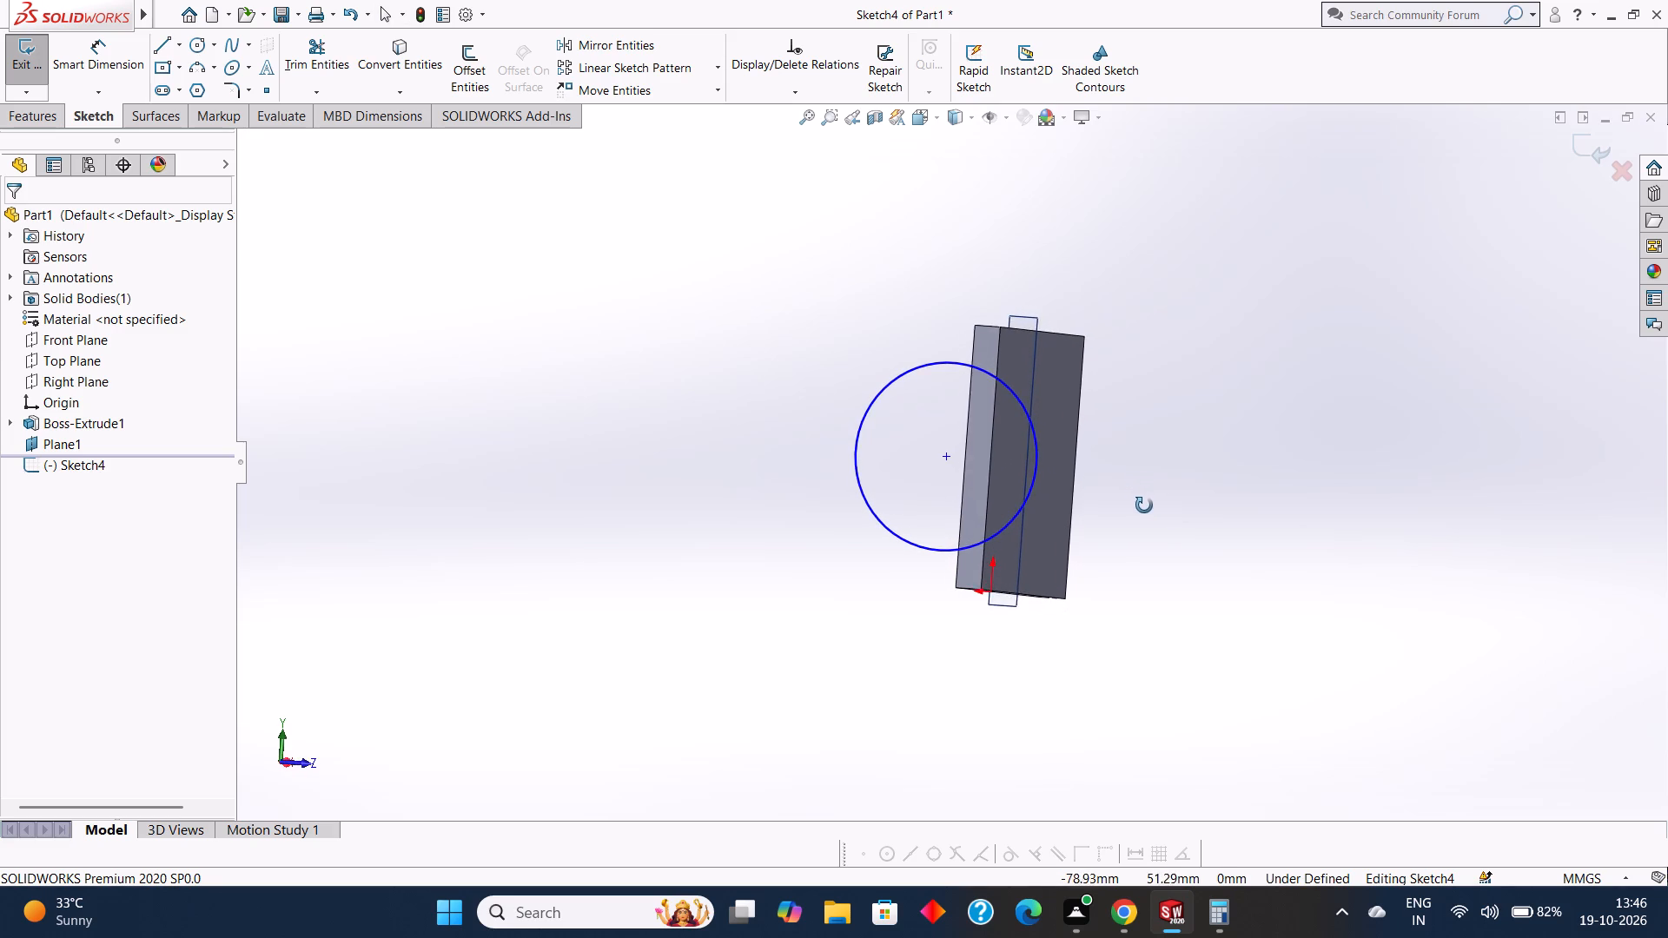
pyautogui.moveTo(1144, 505); pyautogui.dragTo(1153, 509, button='middle')
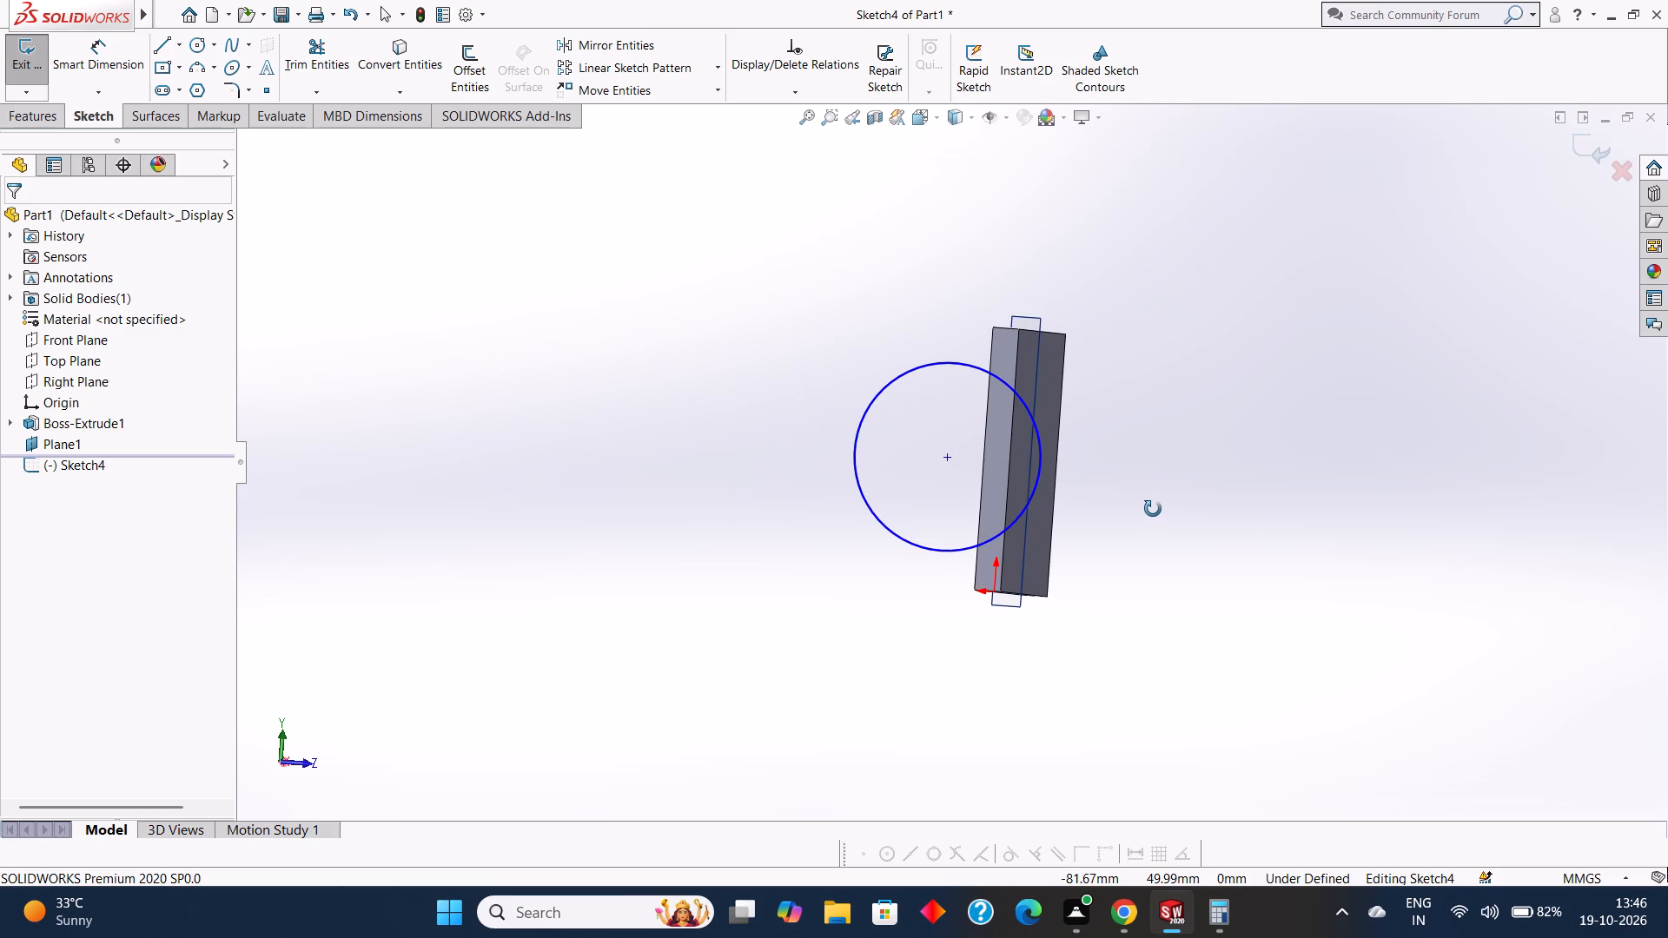
pyautogui.moveTo(1153, 509); pyautogui.dragTo(1154, 509, button='middle')
pyautogui.moveTo(1154, 509); pyautogui.dragTo(1163, 520, button='middle')
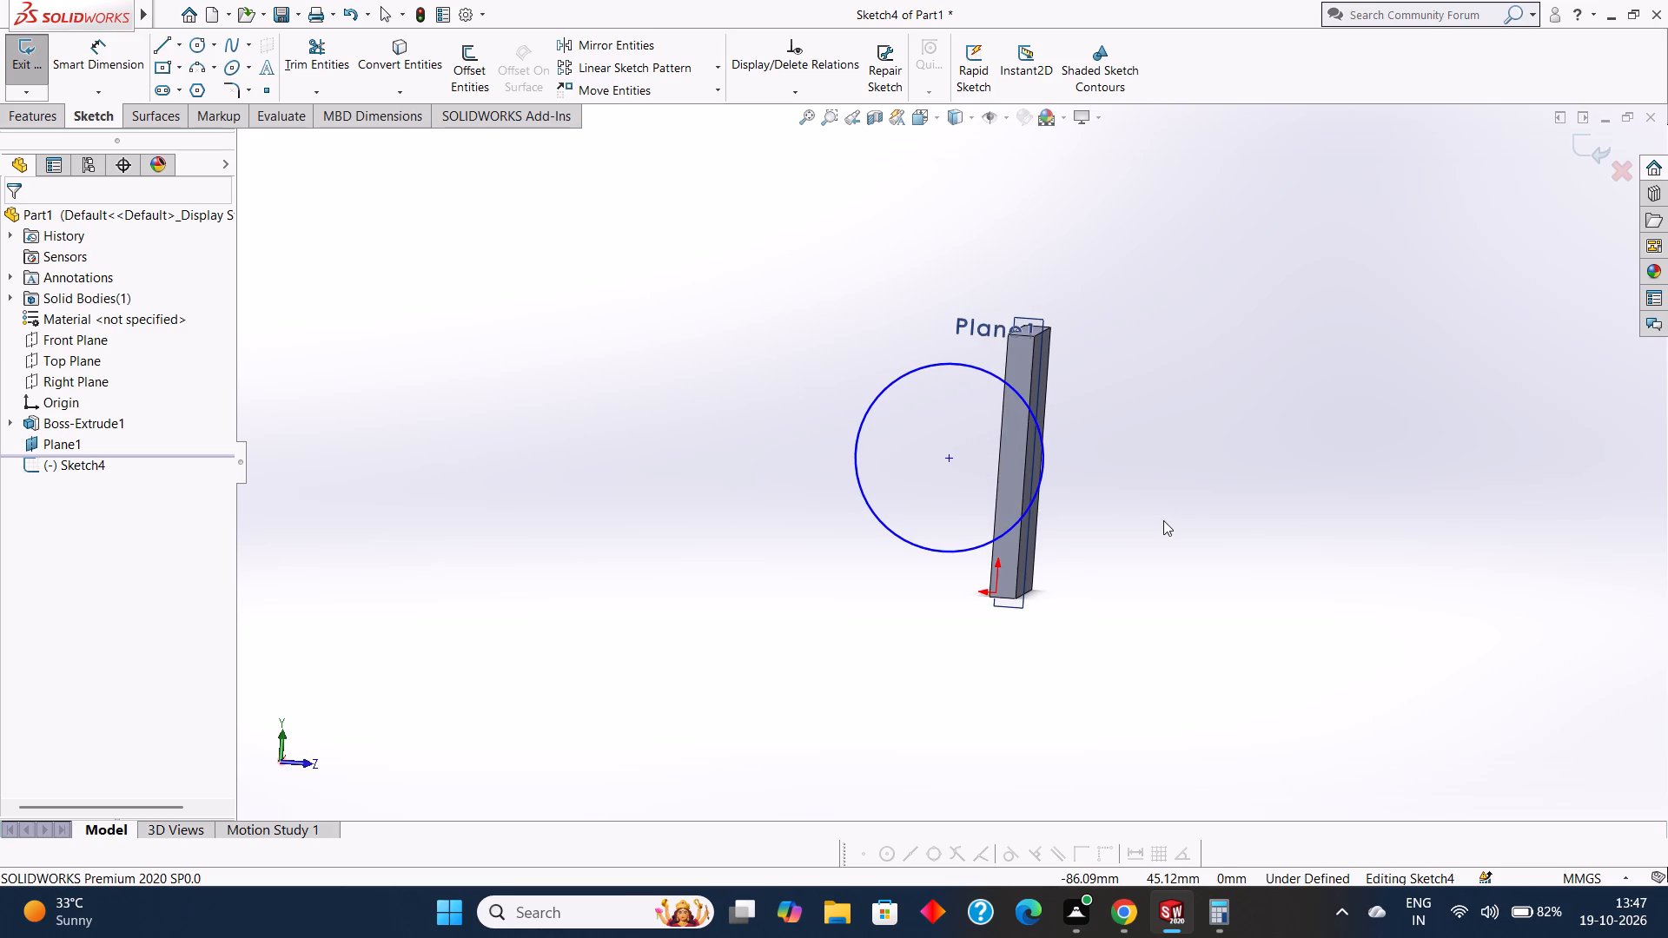
pyautogui.moveTo(1163, 495); pyautogui.dragTo(1172, 433, button='middle')
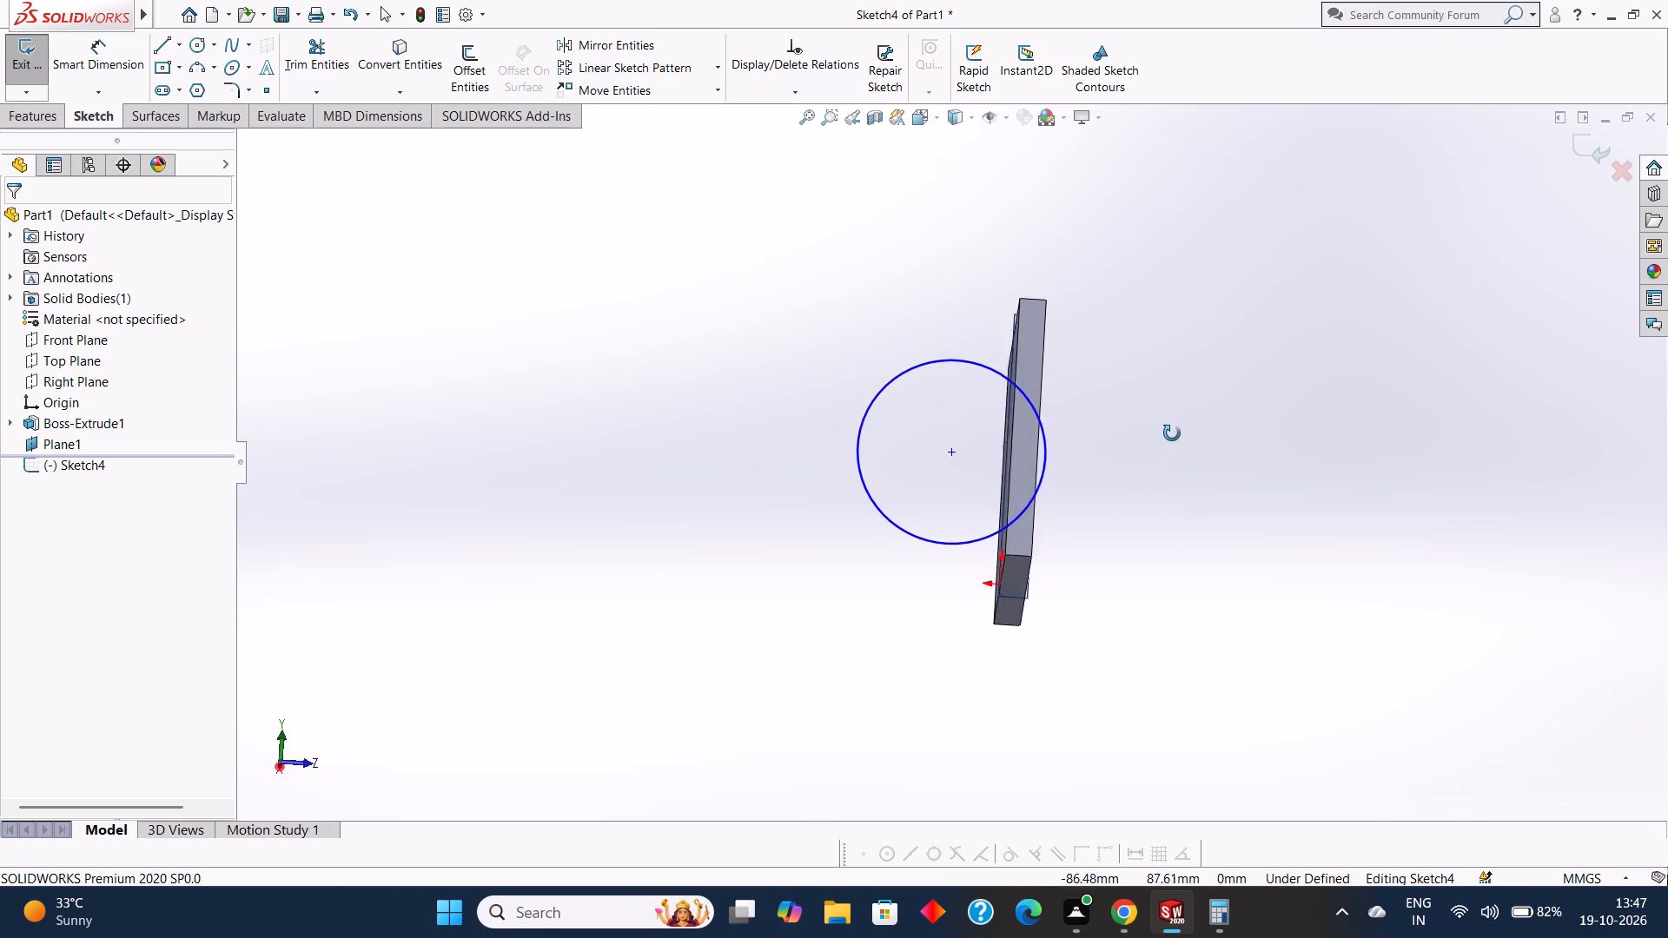
pyautogui.moveTo(1172, 433); pyautogui.dragTo(1143, 456, button='middle')
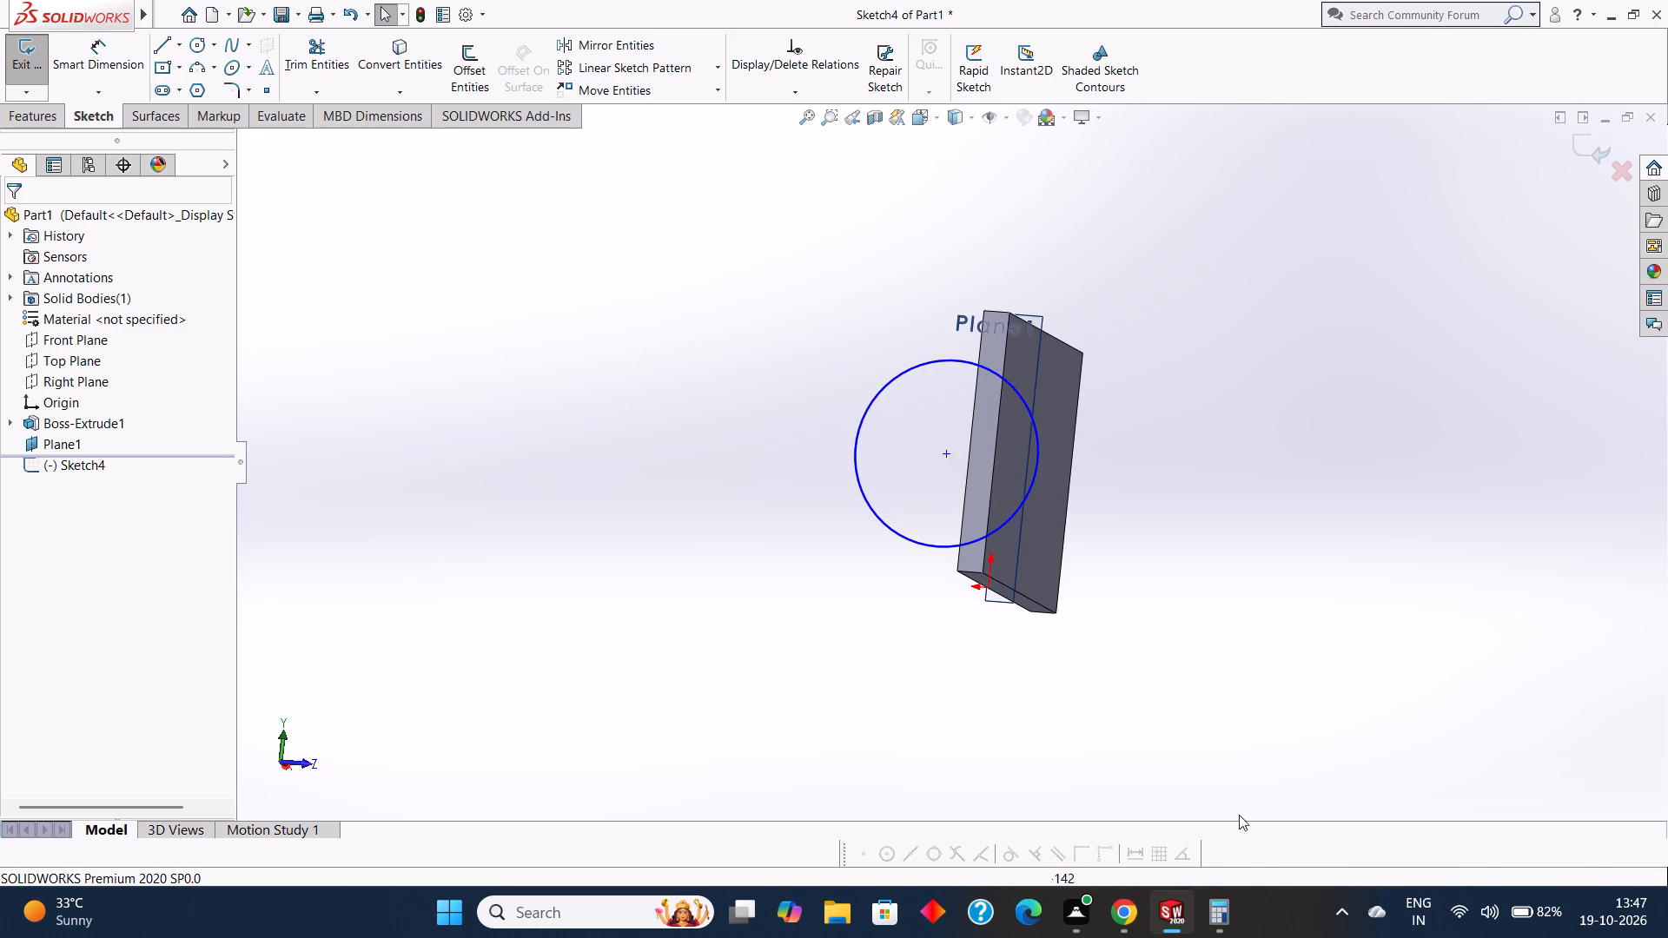
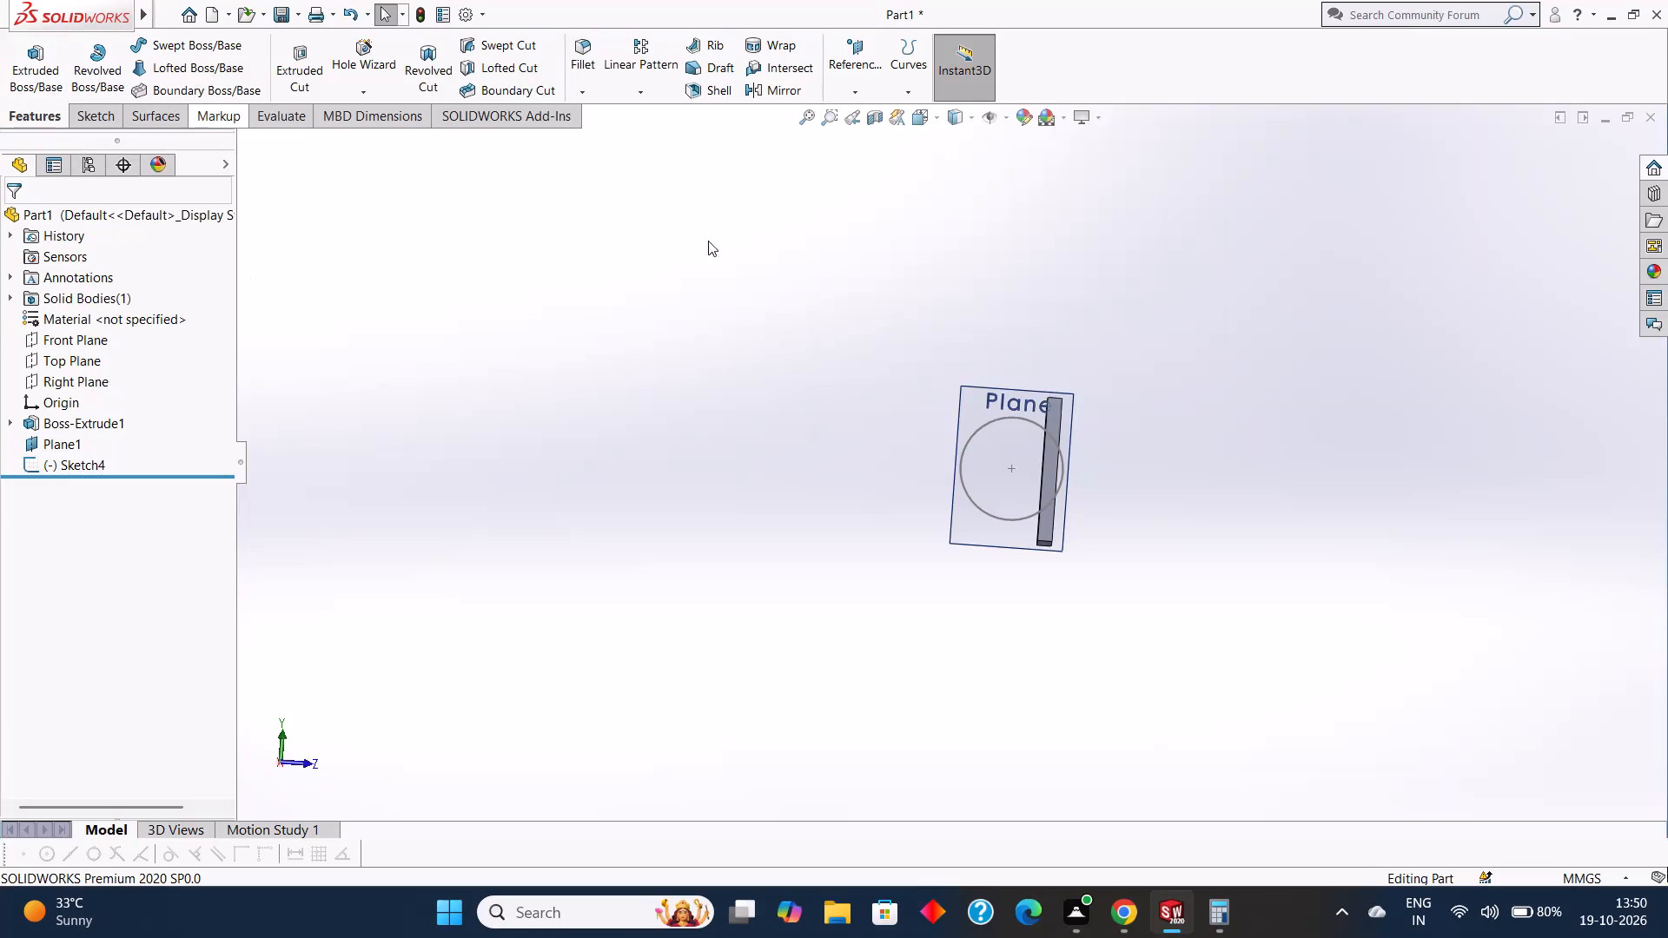
# Undo the exit from the circle sketch so that it is open for editing again.
pyautogui.hotkey('ctrl', 'z')
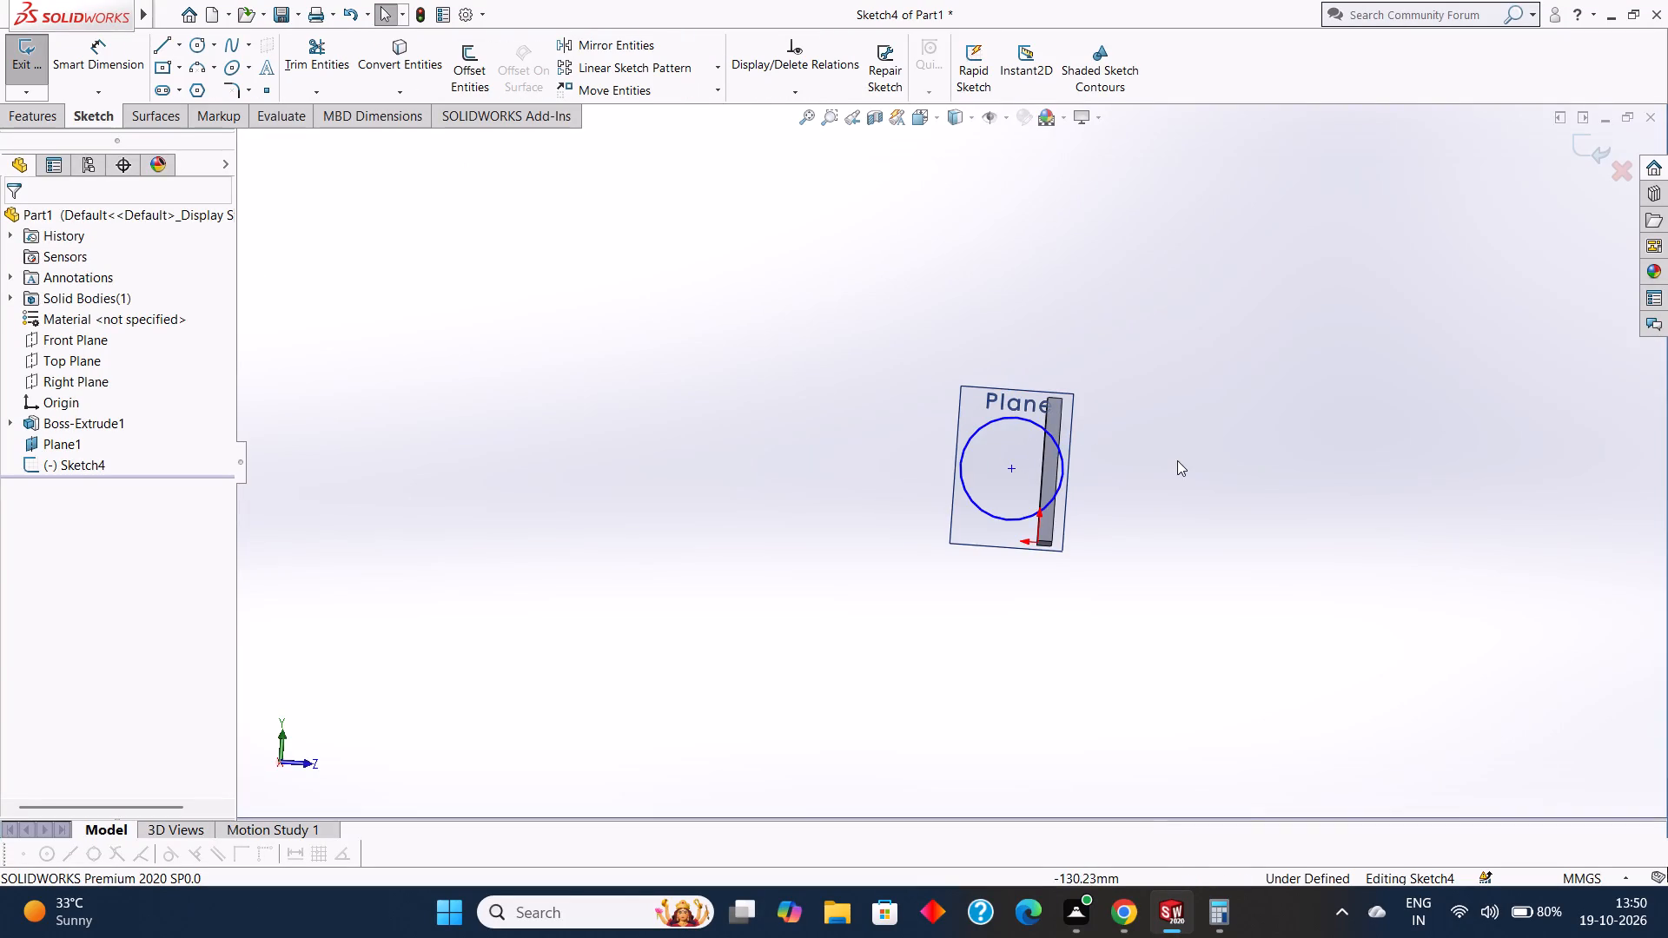
# Examine the circle, the plate and the offset reference plane from several oblique angles.
pyautogui.scroll(2, 1177, 460)
pyautogui.moveTo(1172, 452); pyautogui.dragTo(1182, 447, button='middle')
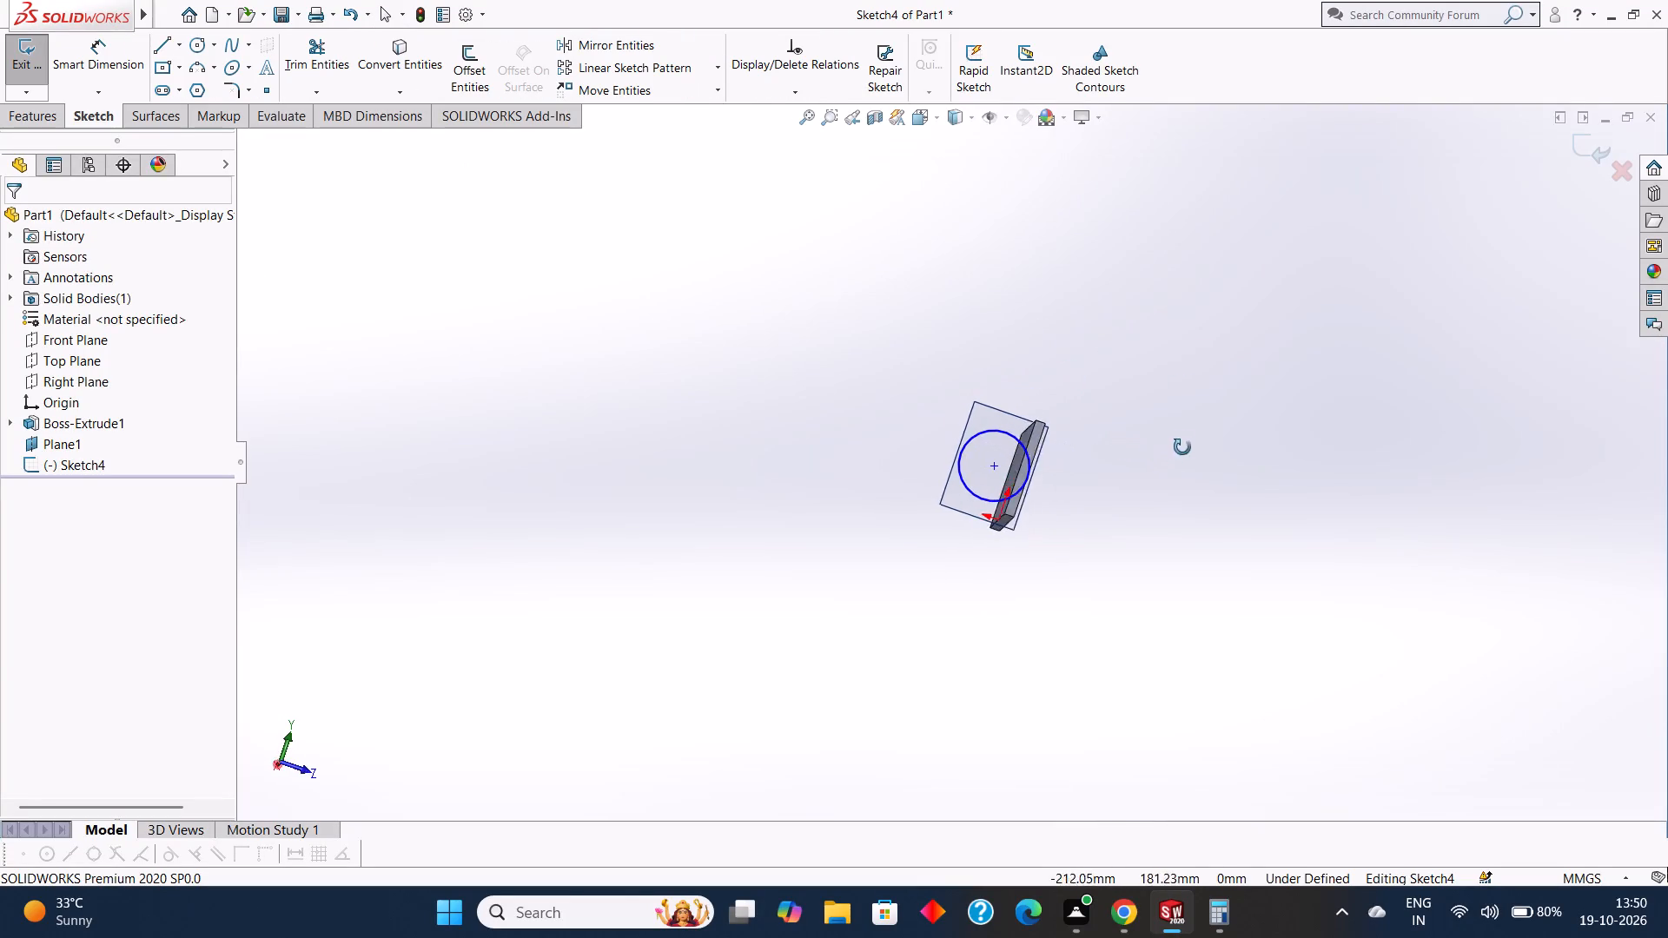
pyautogui.moveTo(1182, 447); pyautogui.dragTo(1066, 726, button='middle')
pyautogui.moveTo(1140, 439); pyautogui.dragTo(1174, 450, button='middle')
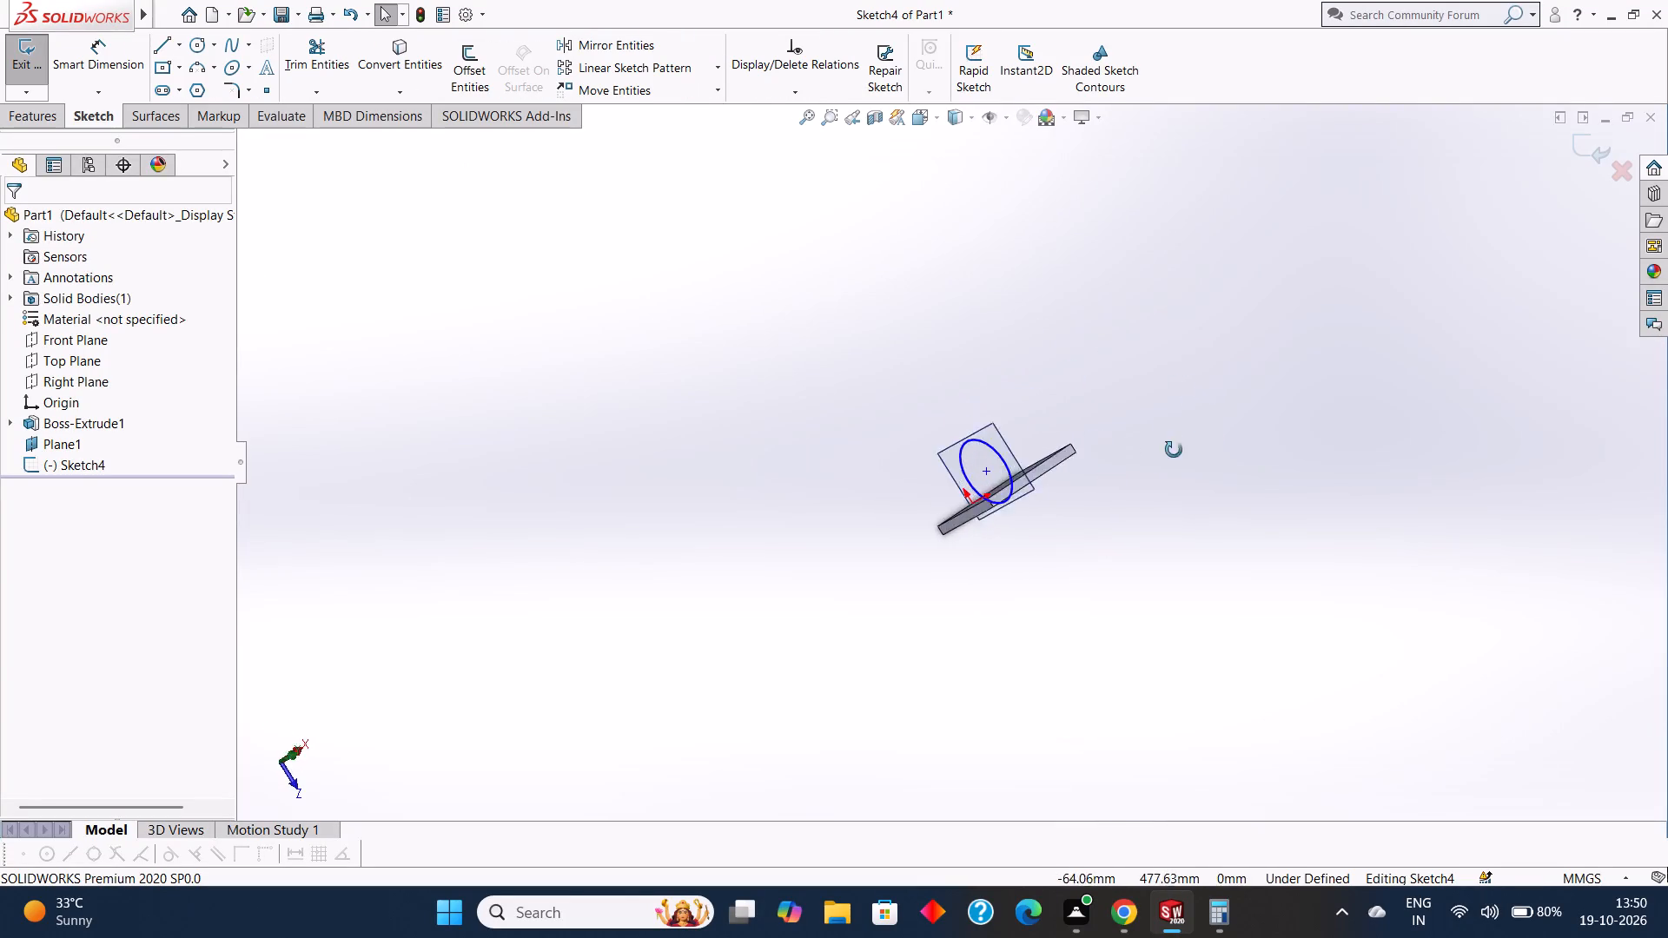
pyautogui.moveTo(1174, 450); pyautogui.dragTo(1272, 397, button='middle')
pyautogui.scroll(1, 1091, 500)
pyautogui.scroll(-3, 1013, 544)
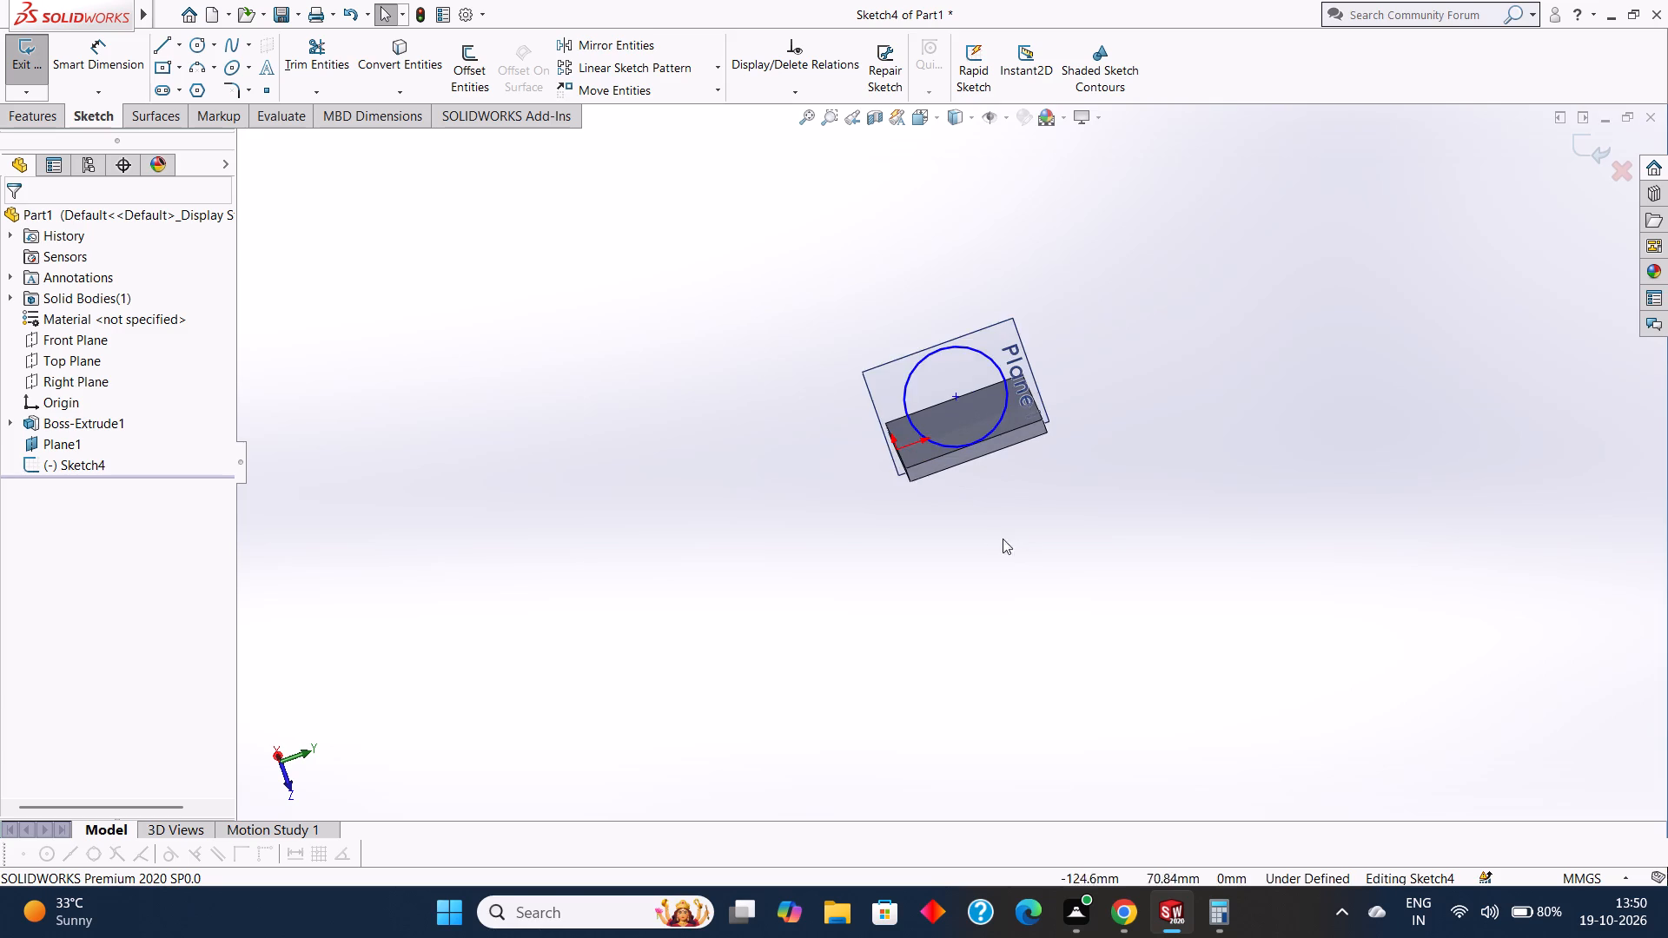
pyautogui.scroll(-3, 978, 515)
pyautogui.click(798, 254)
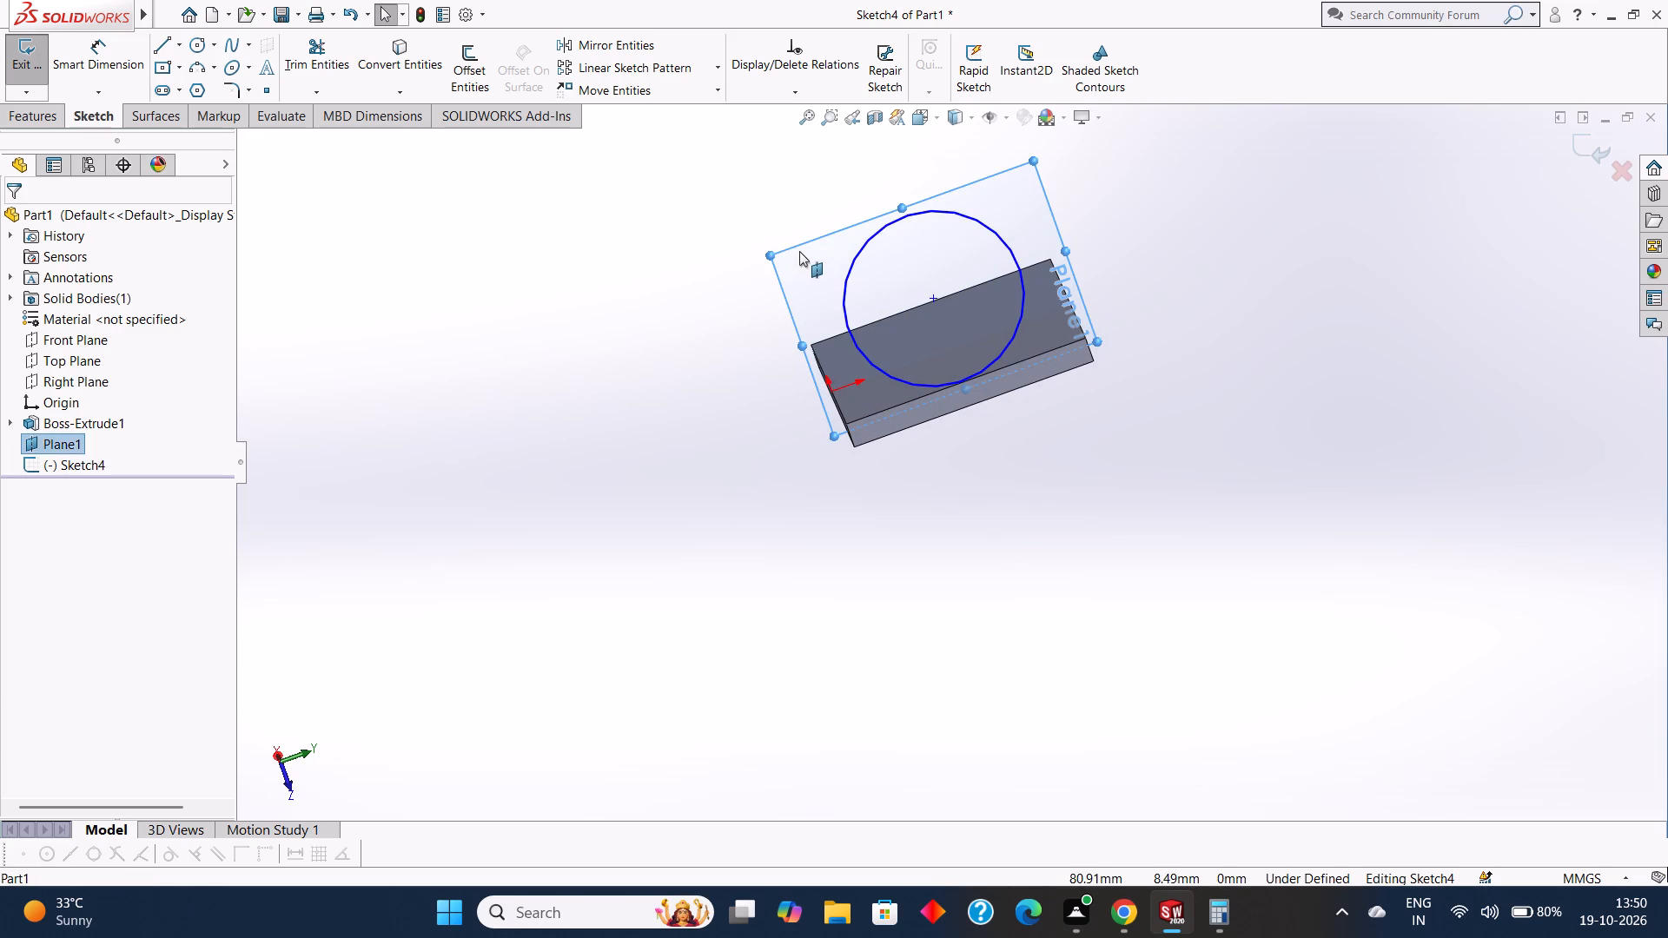
pyautogui.rightClick(799, 251)
pyautogui.click(745, 256)
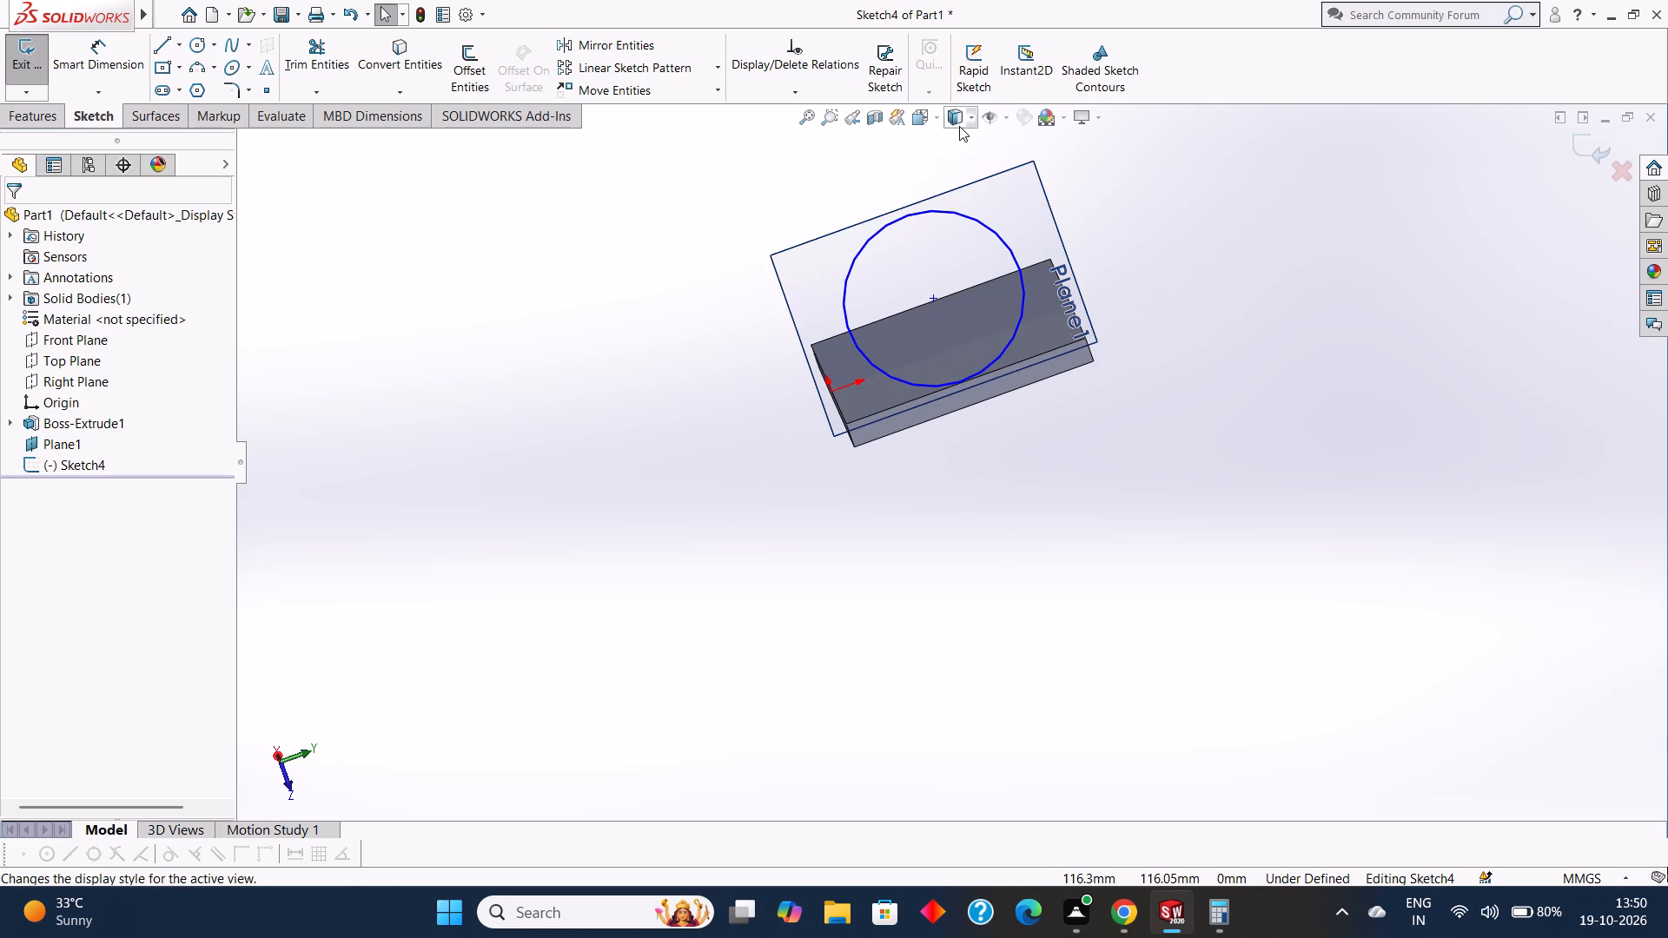
# Switch to the Top view and examine how the circle crosses the plate's thickness.
pyautogui.click(937, 117)
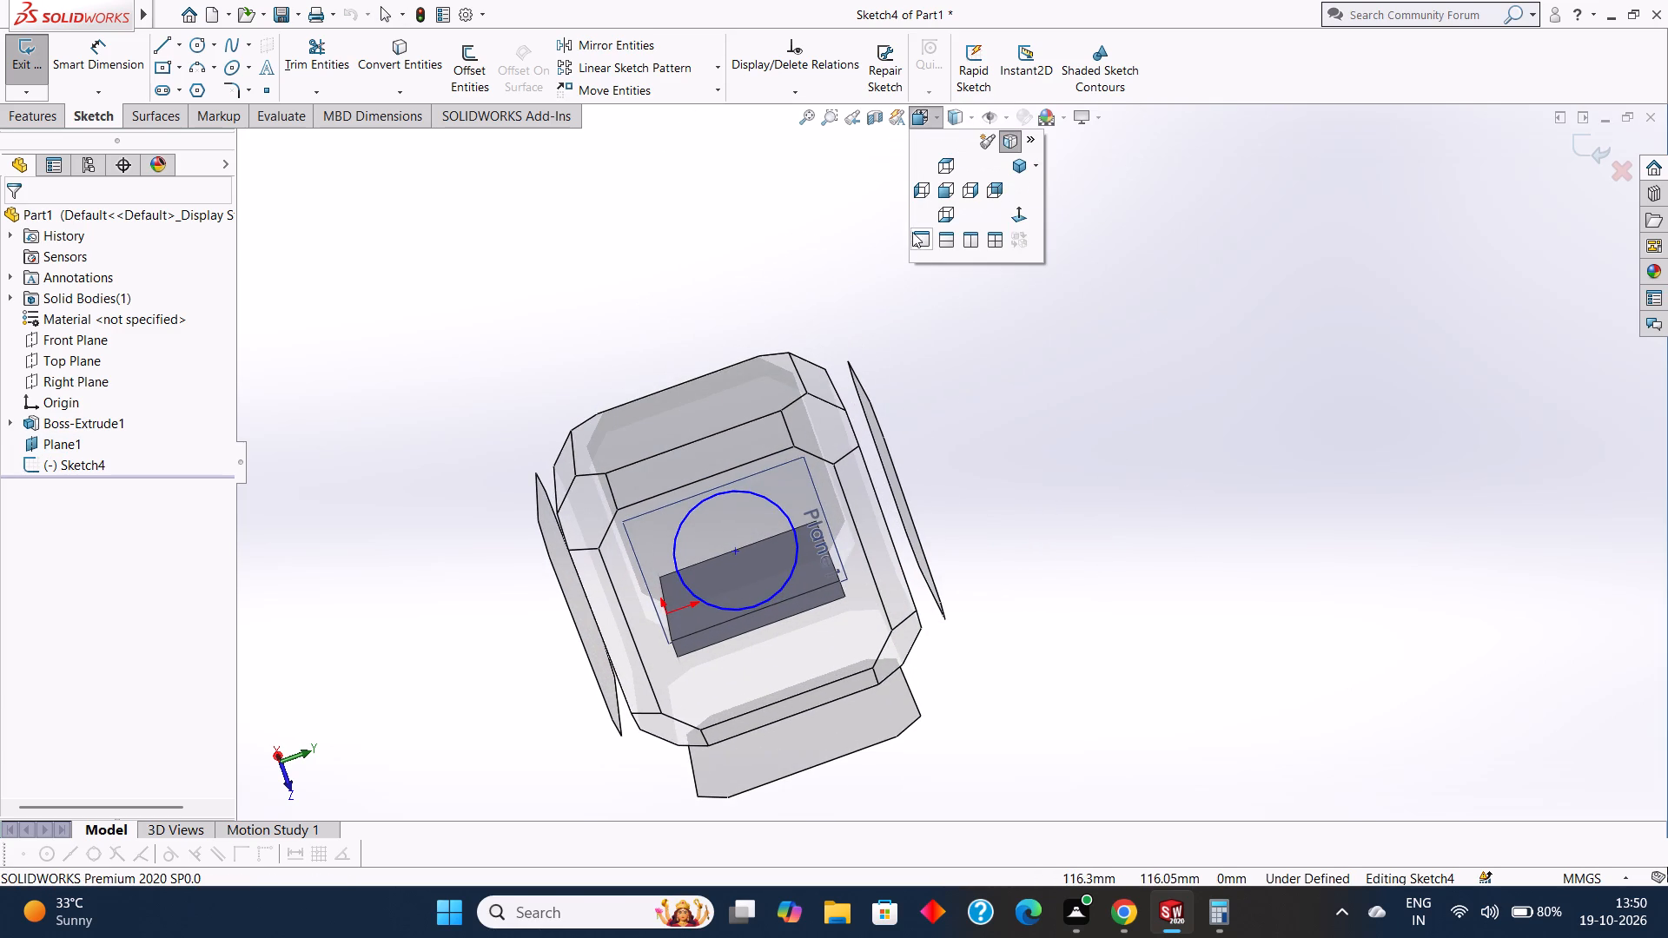
pyautogui.click(939, 167)
pyautogui.moveTo(725, 333); pyautogui.dragTo(744, 339, button='middle')
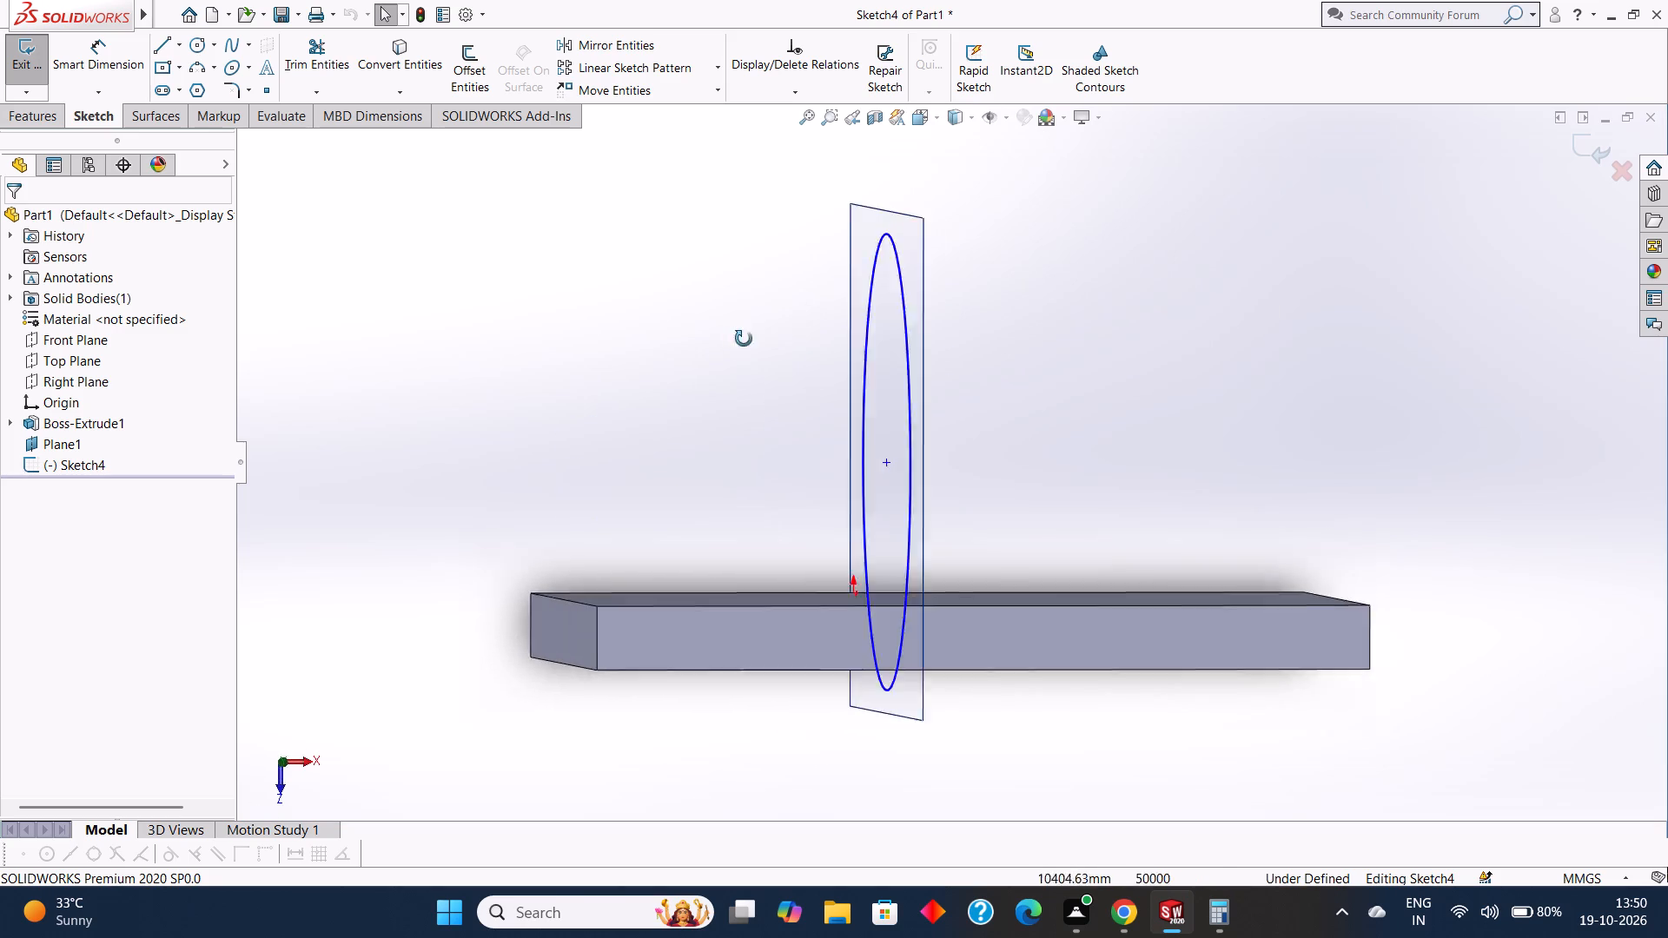
pyautogui.moveTo(744, 339); pyautogui.dragTo(890, 359, button='middle')
pyautogui.scroll(4, 890, 360)
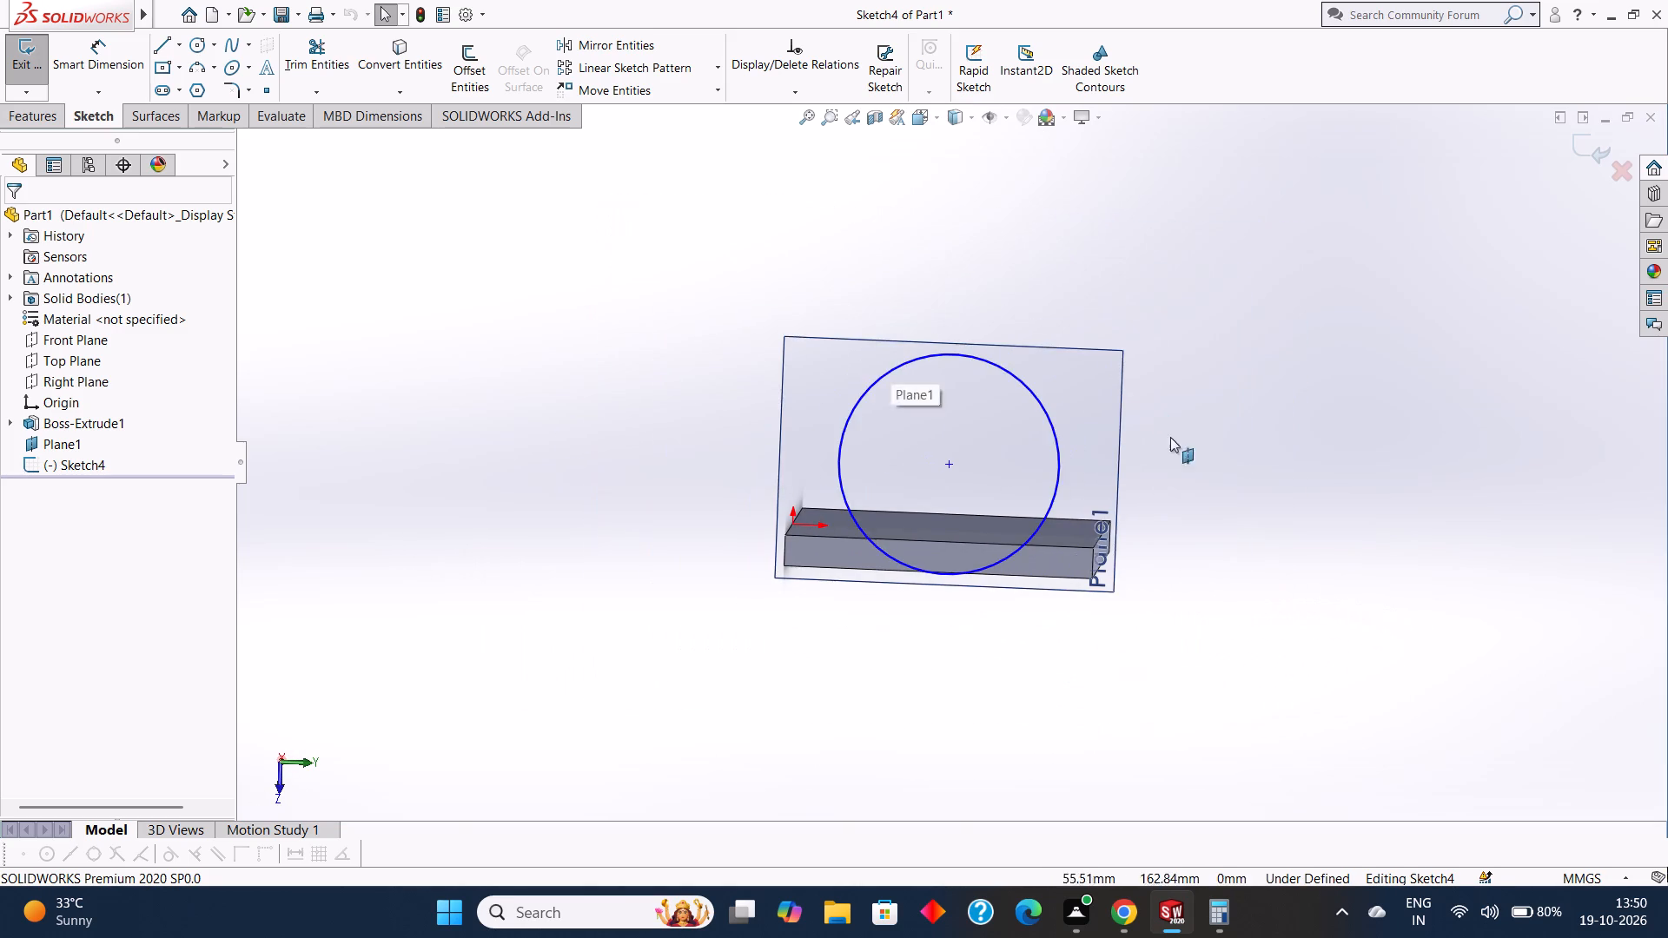
pyautogui.scroll(2, 1179, 441)
pyautogui.moveTo(1181, 439); pyautogui.dragTo(1196, 436, button='middle')
pyautogui.scroll(-2, 1043, 488)
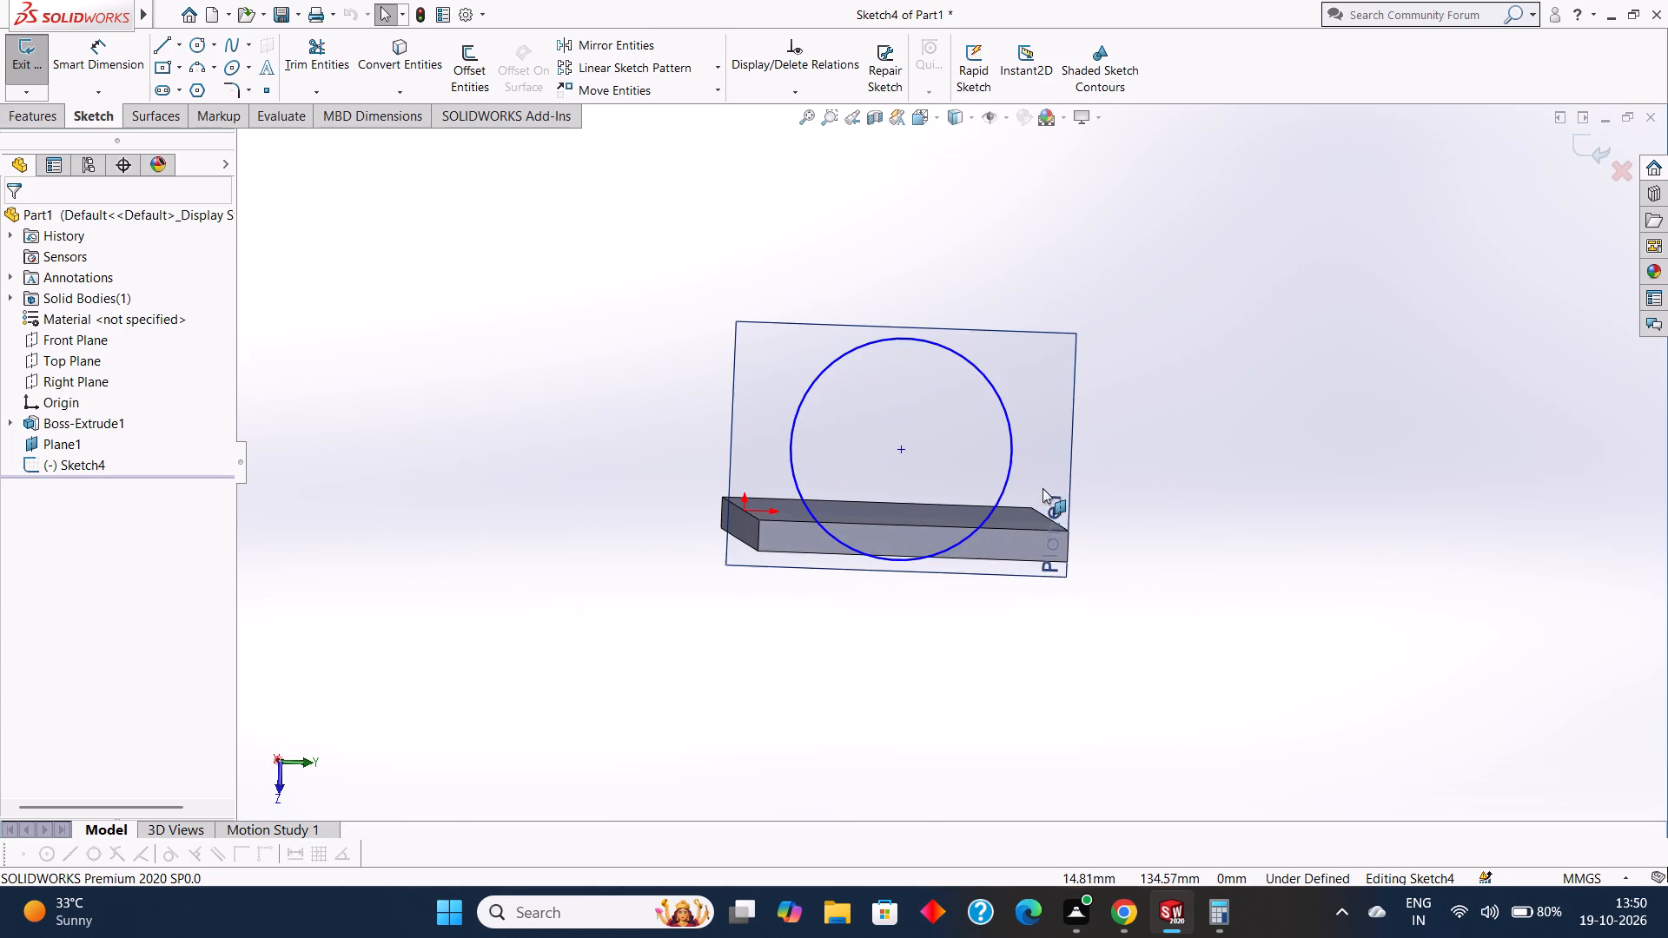
pyautogui.scroll(-1, 957, 533)
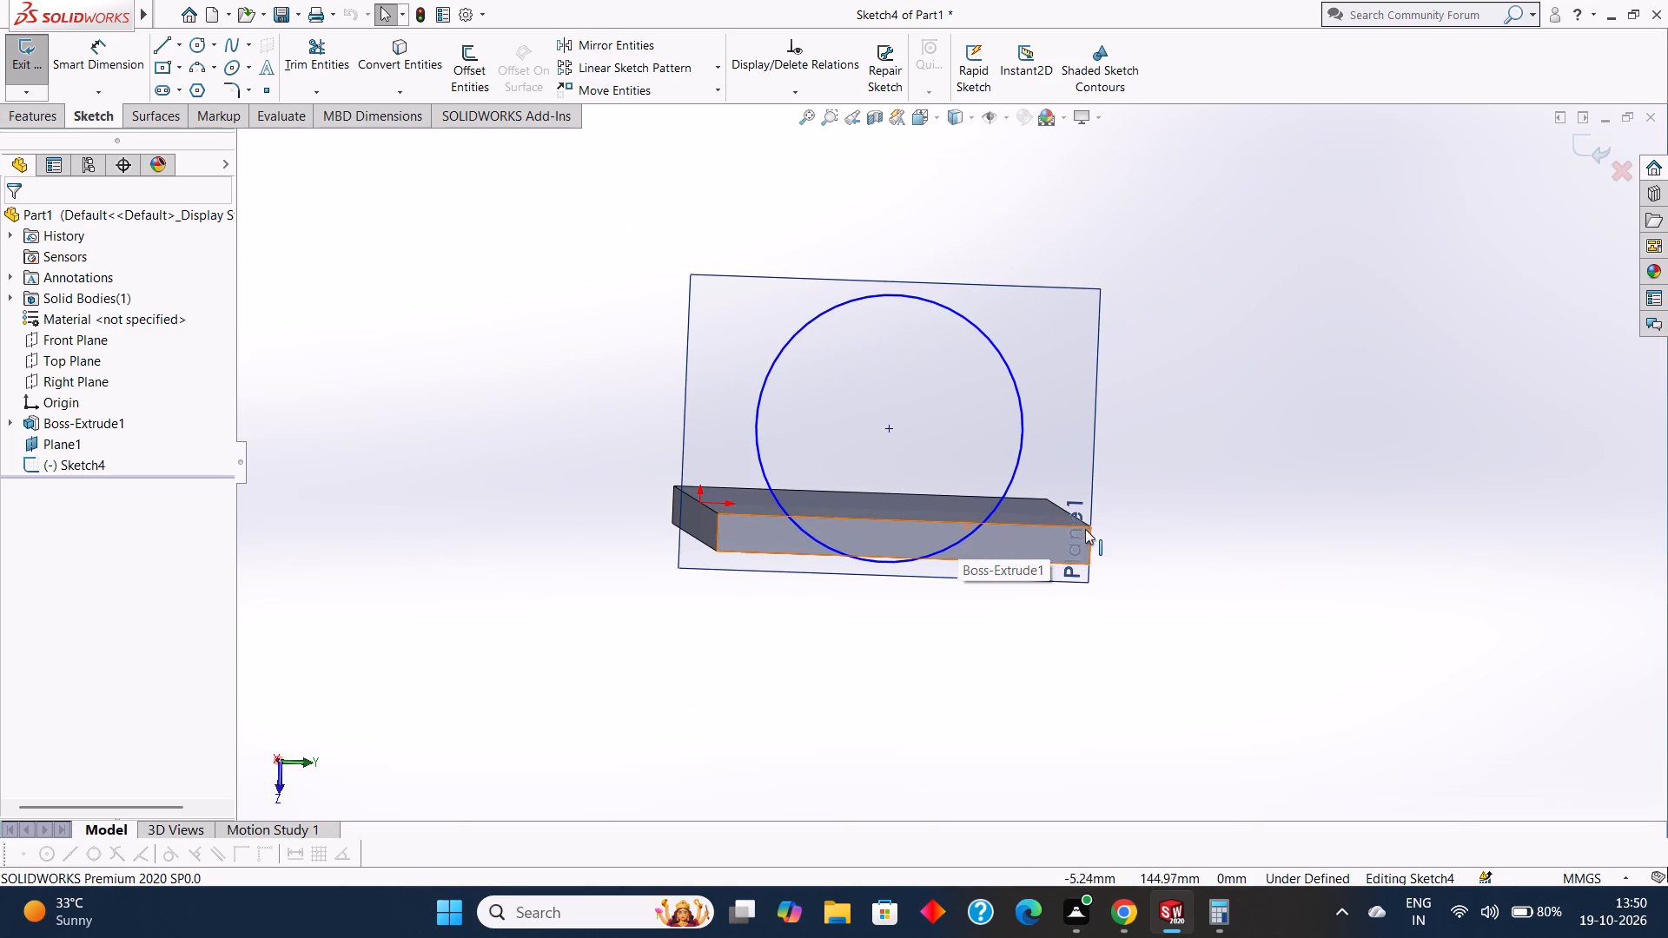
pyautogui.scroll(2, 1086, 528)
pyautogui.moveTo(1123, 513); pyautogui.dragTo(1126, 504, button='middle')
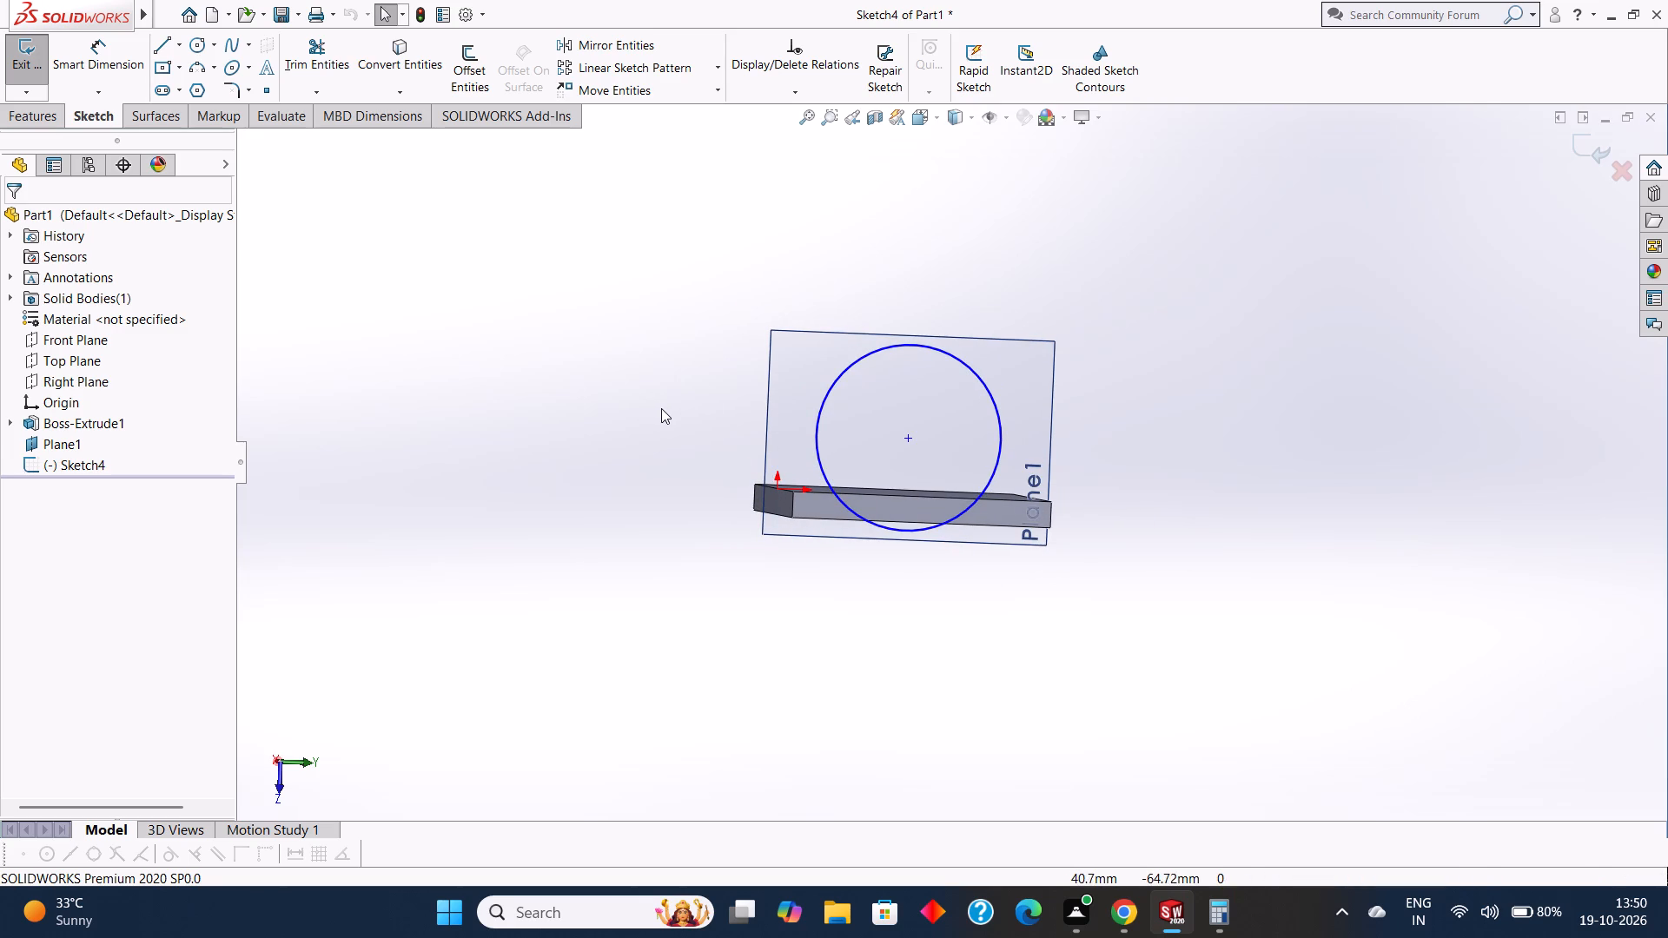
# Examine the circle and offset plane against the plate from edge-on and slightly tilted angles.
pyautogui.moveTo(665, 416); pyautogui.dragTo(809, 513, button='middle')
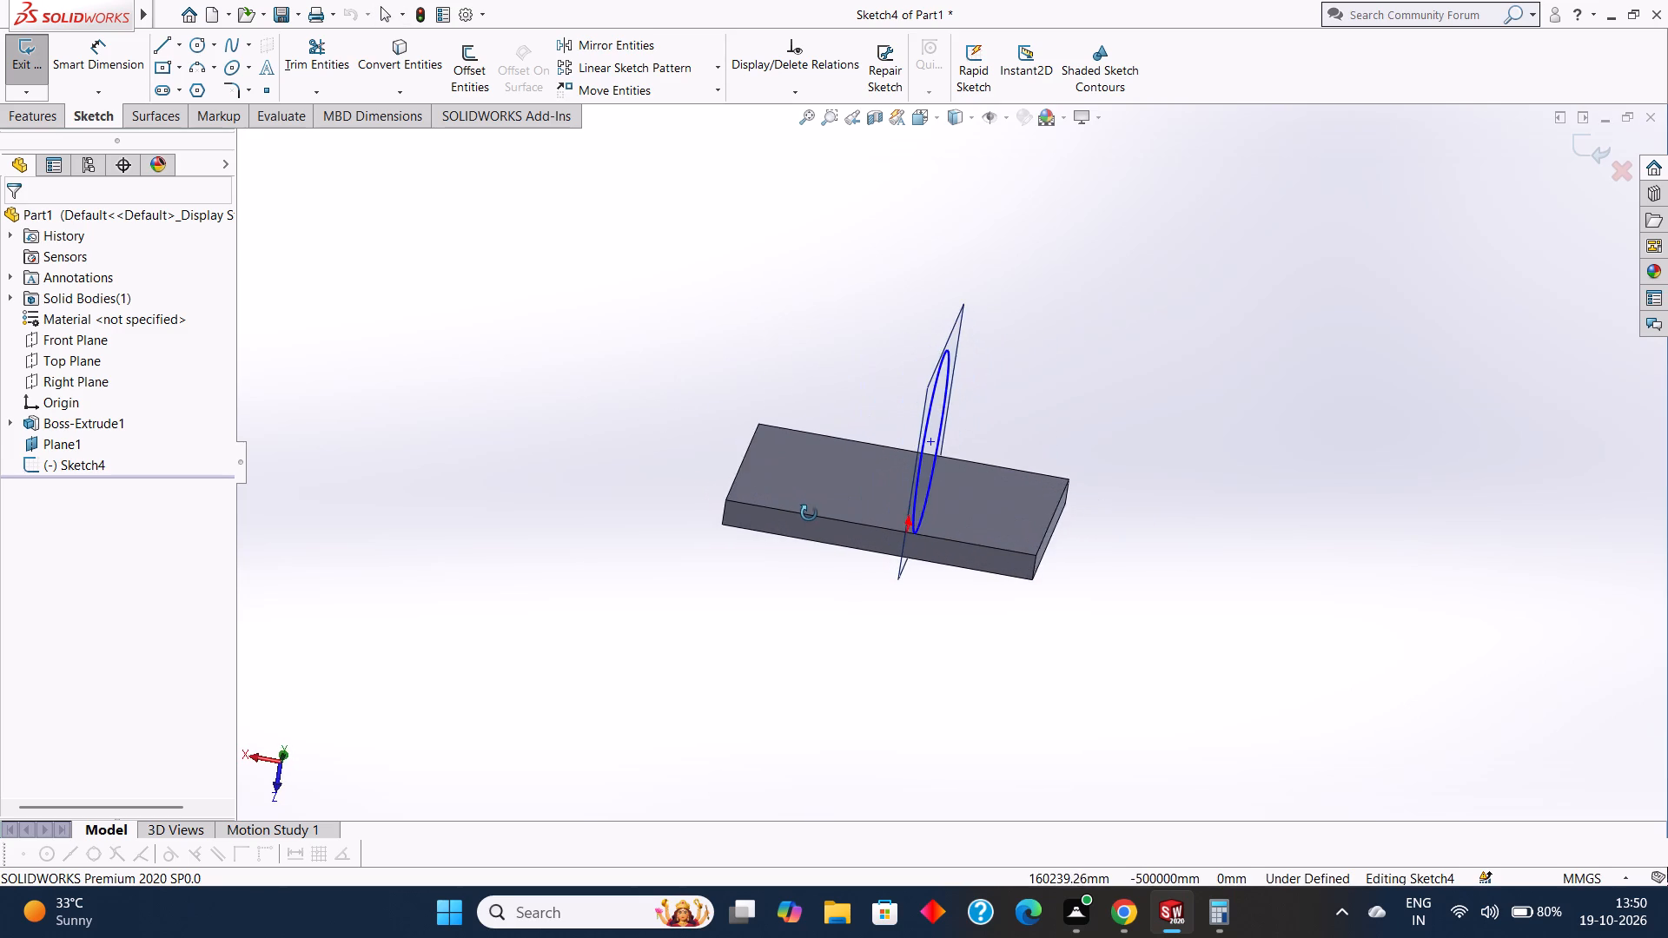
pyautogui.moveTo(809, 513); pyautogui.dragTo(487, 509, button='middle')
pyautogui.moveTo(1129, 376); pyautogui.dragTo(1129, 378, button='middle')
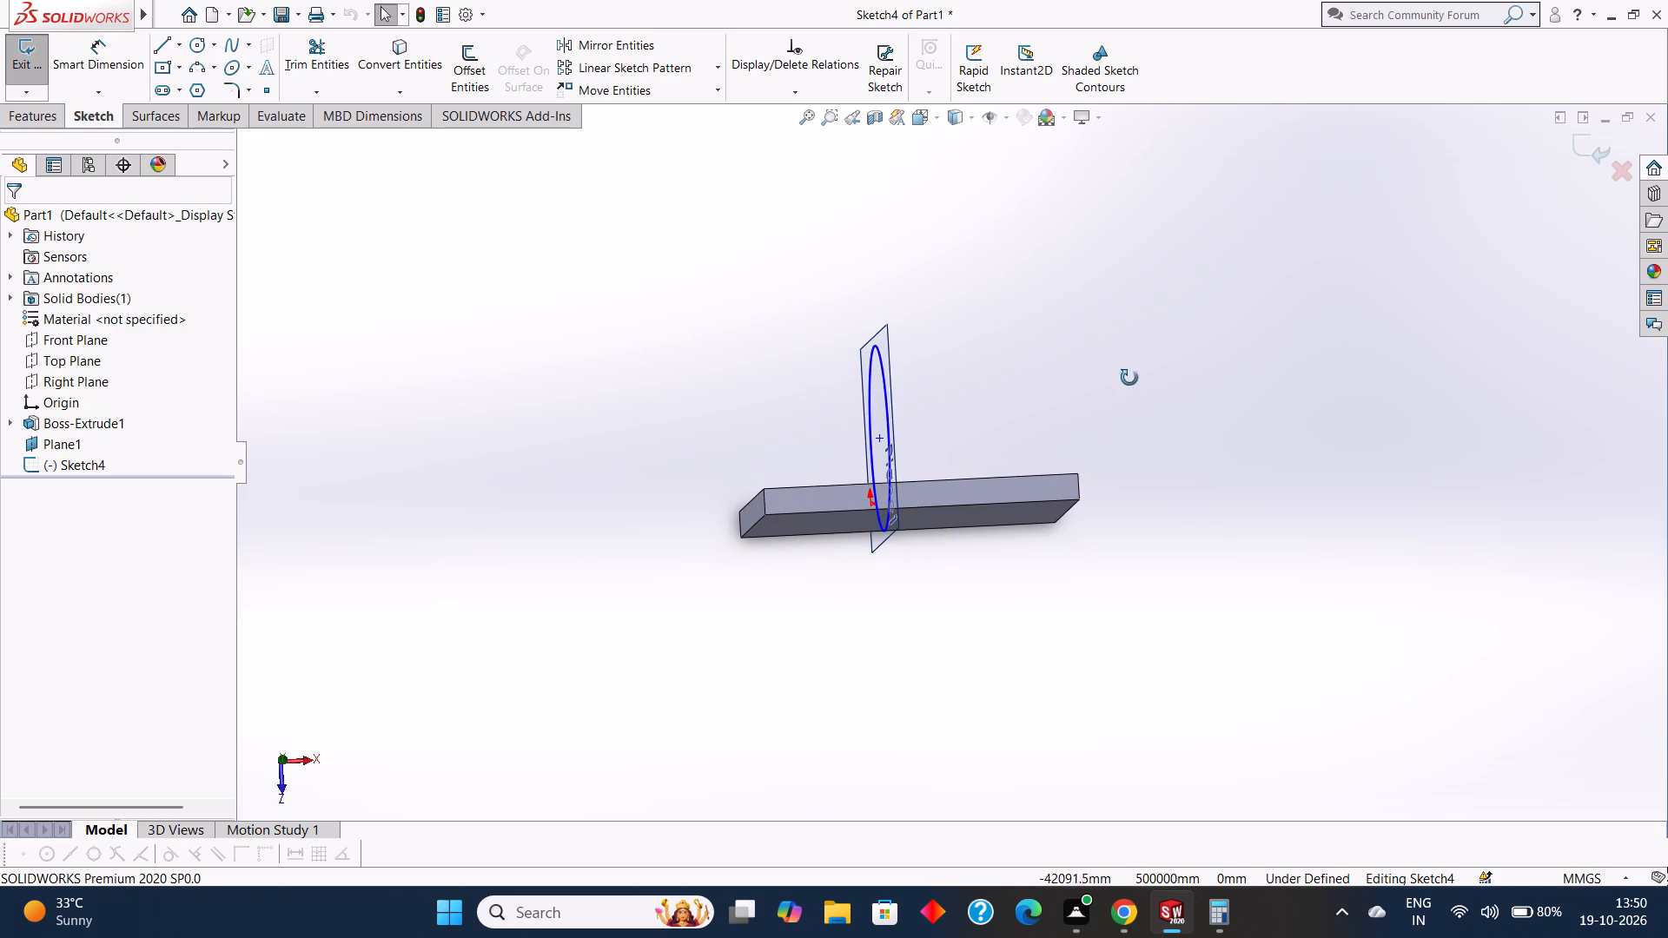
pyautogui.moveTo(1129, 378); pyautogui.dragTo(1121, 482, button='middle')
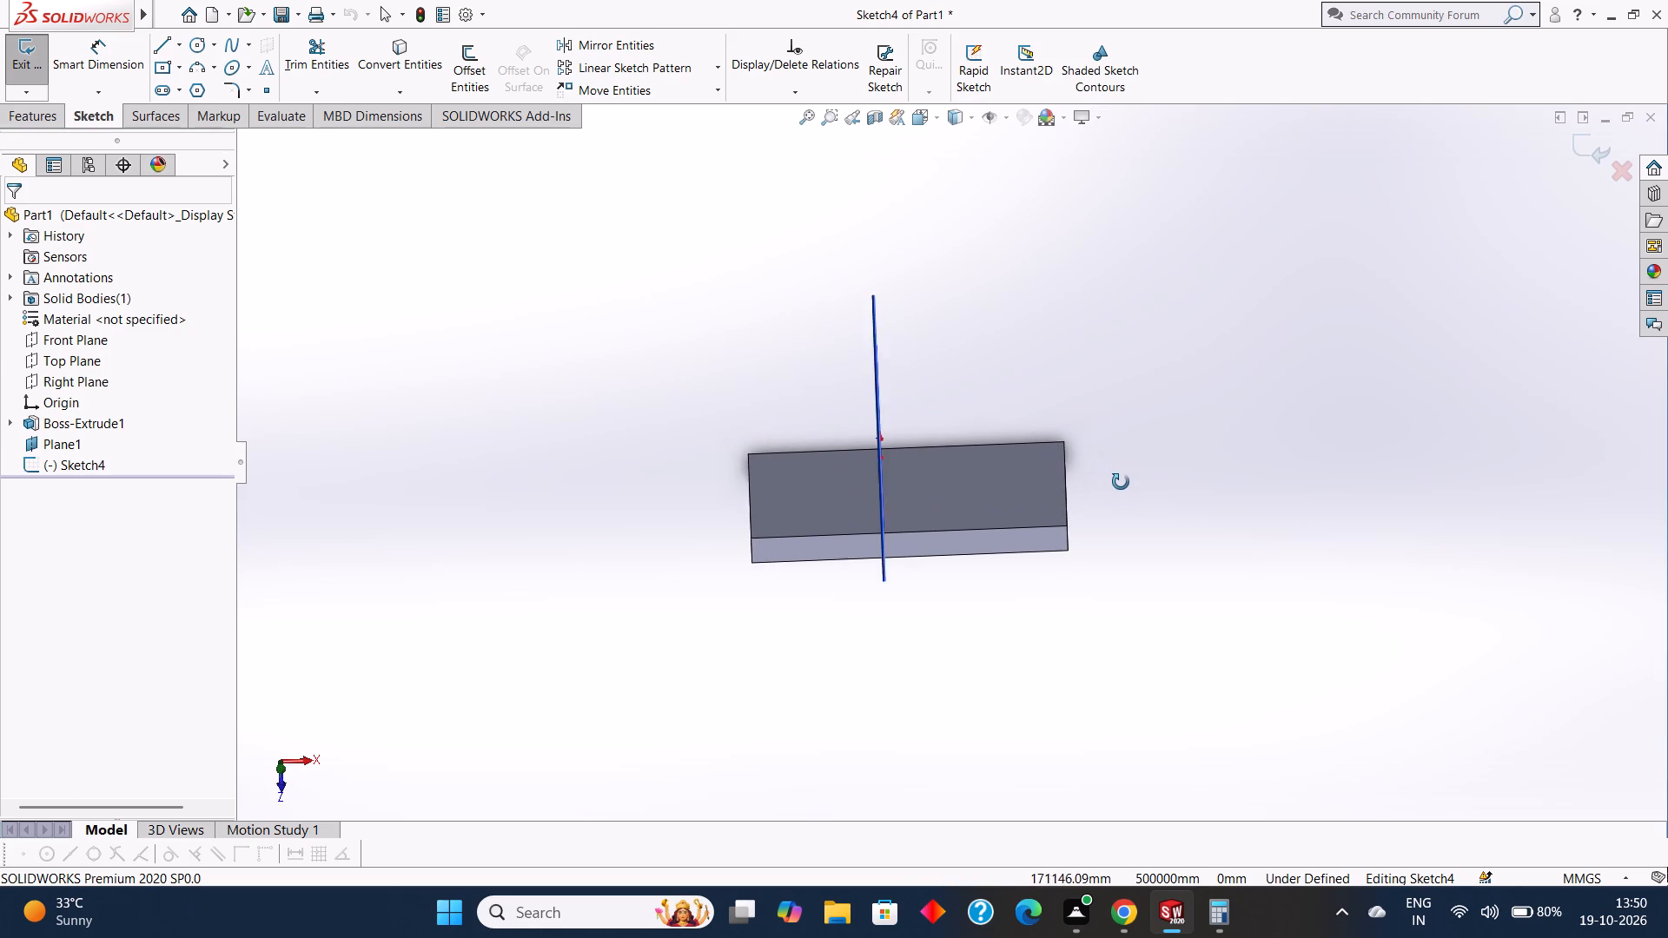
pyautogui.moveTo(1121, 482); pyautogui.dragTo(1126, 456, button='middle')
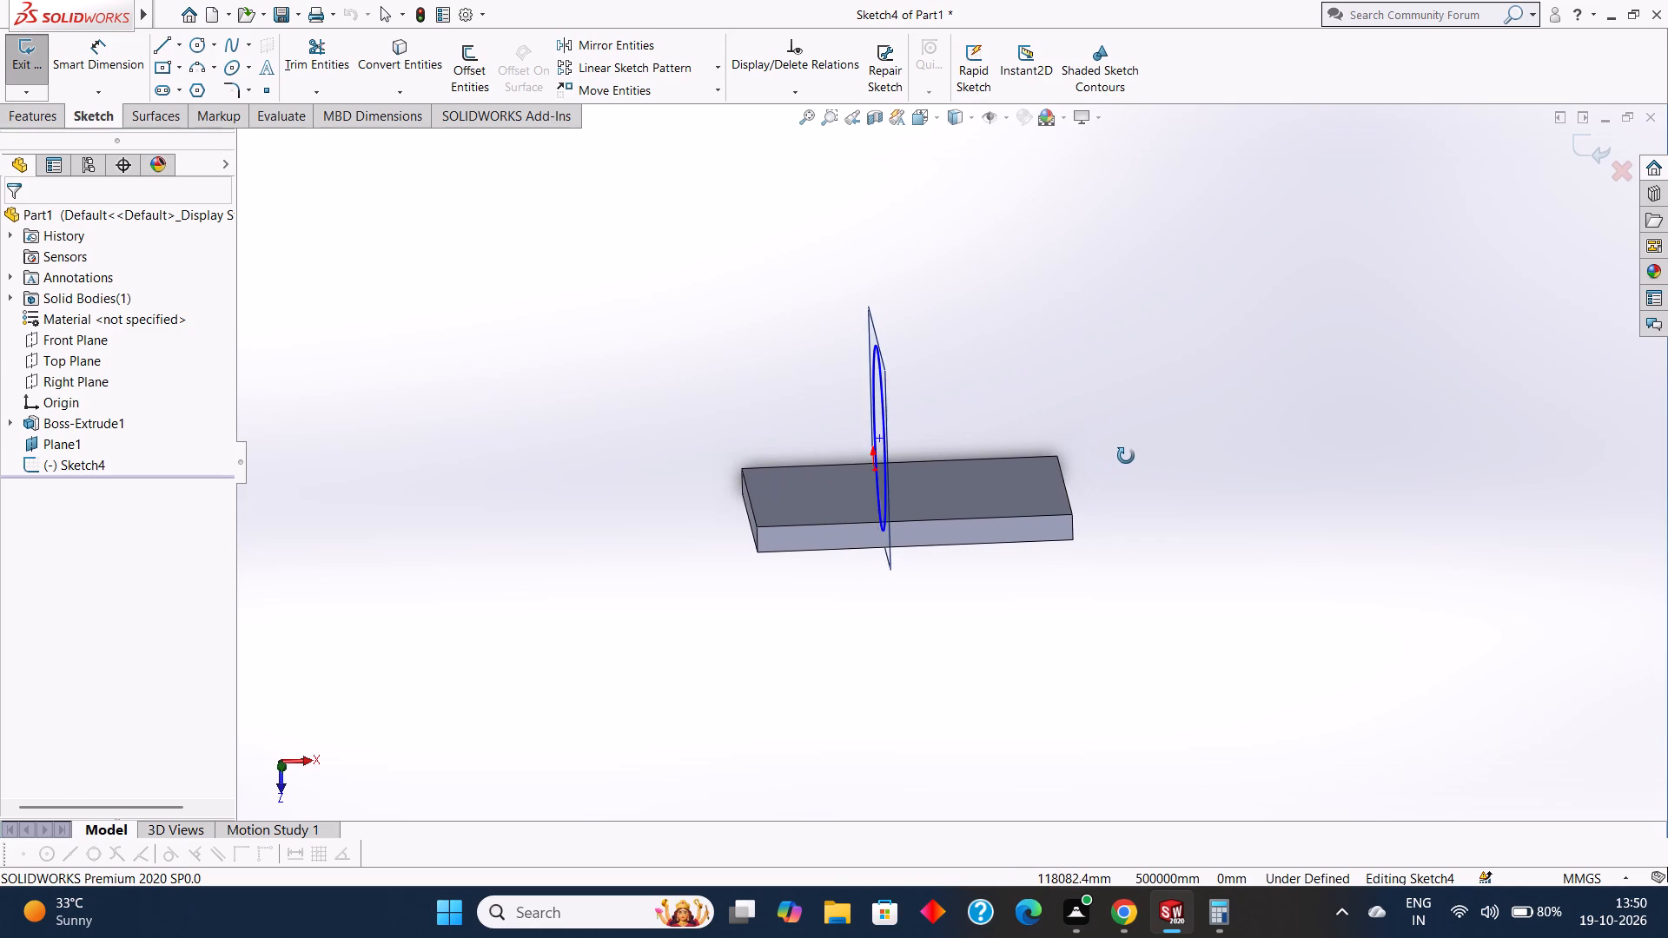
pyautogui.moveTo(1126, 456); pyautogui.dragTo(1118, 441, button='middle')
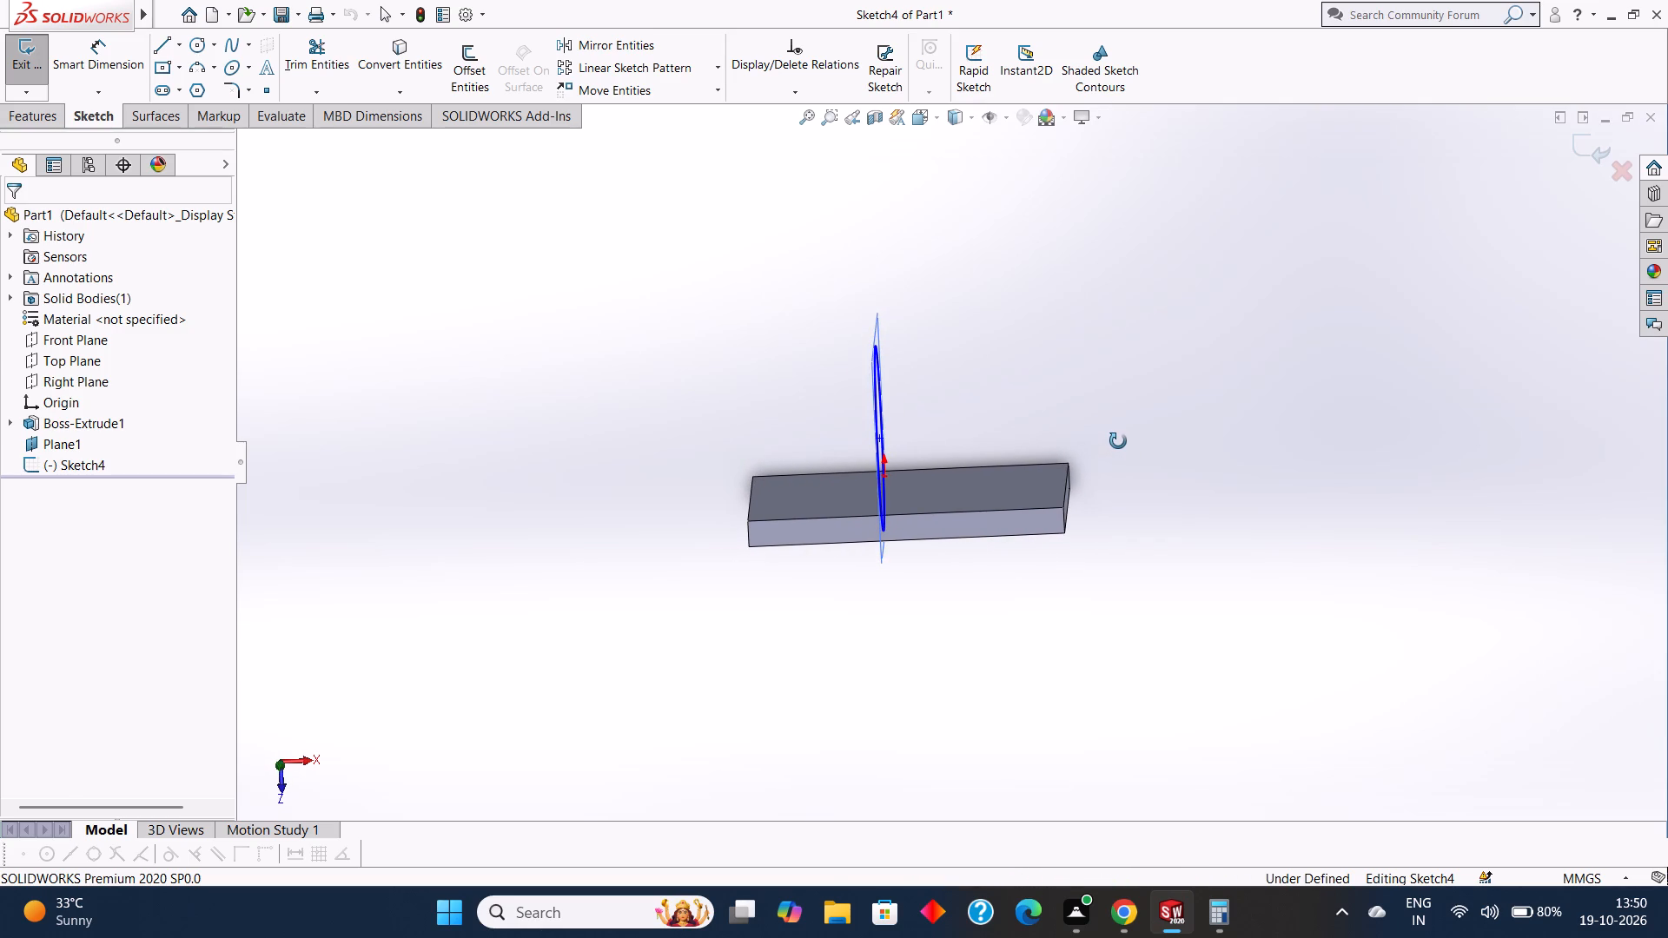
pyautogui.moveTo(1118, 441); pyautogui.dragTo(1122, 445, button='middle')
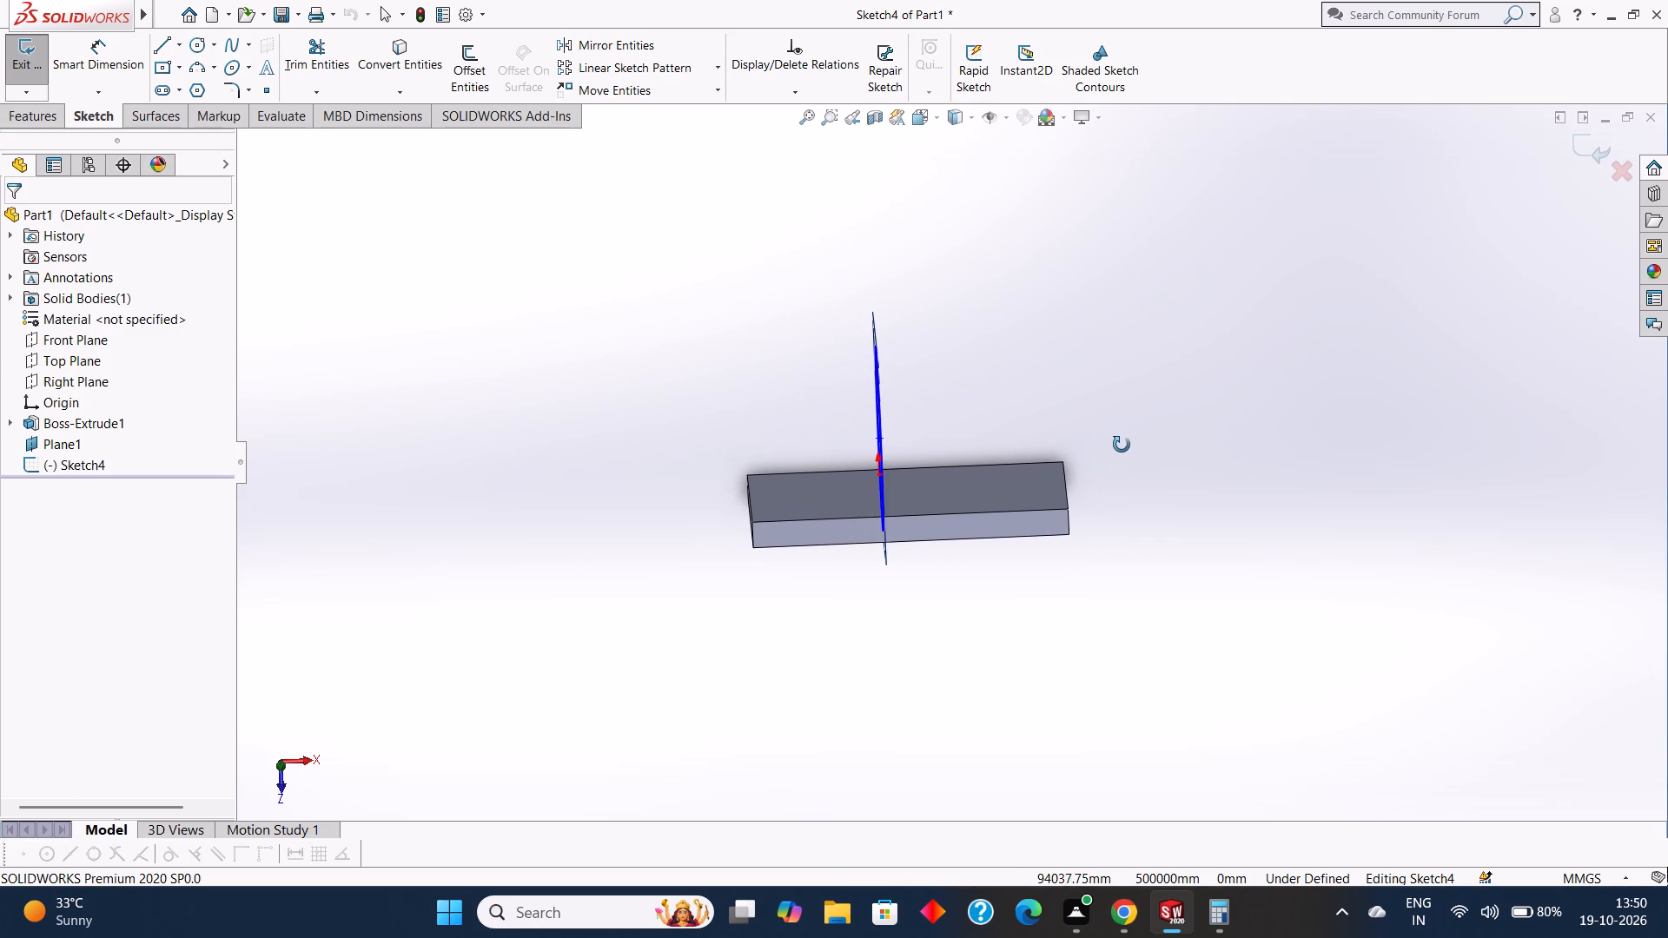
pyautogui.moveTo(1122, 445); pyautogui.dragTo(1123, 441, button='middle')
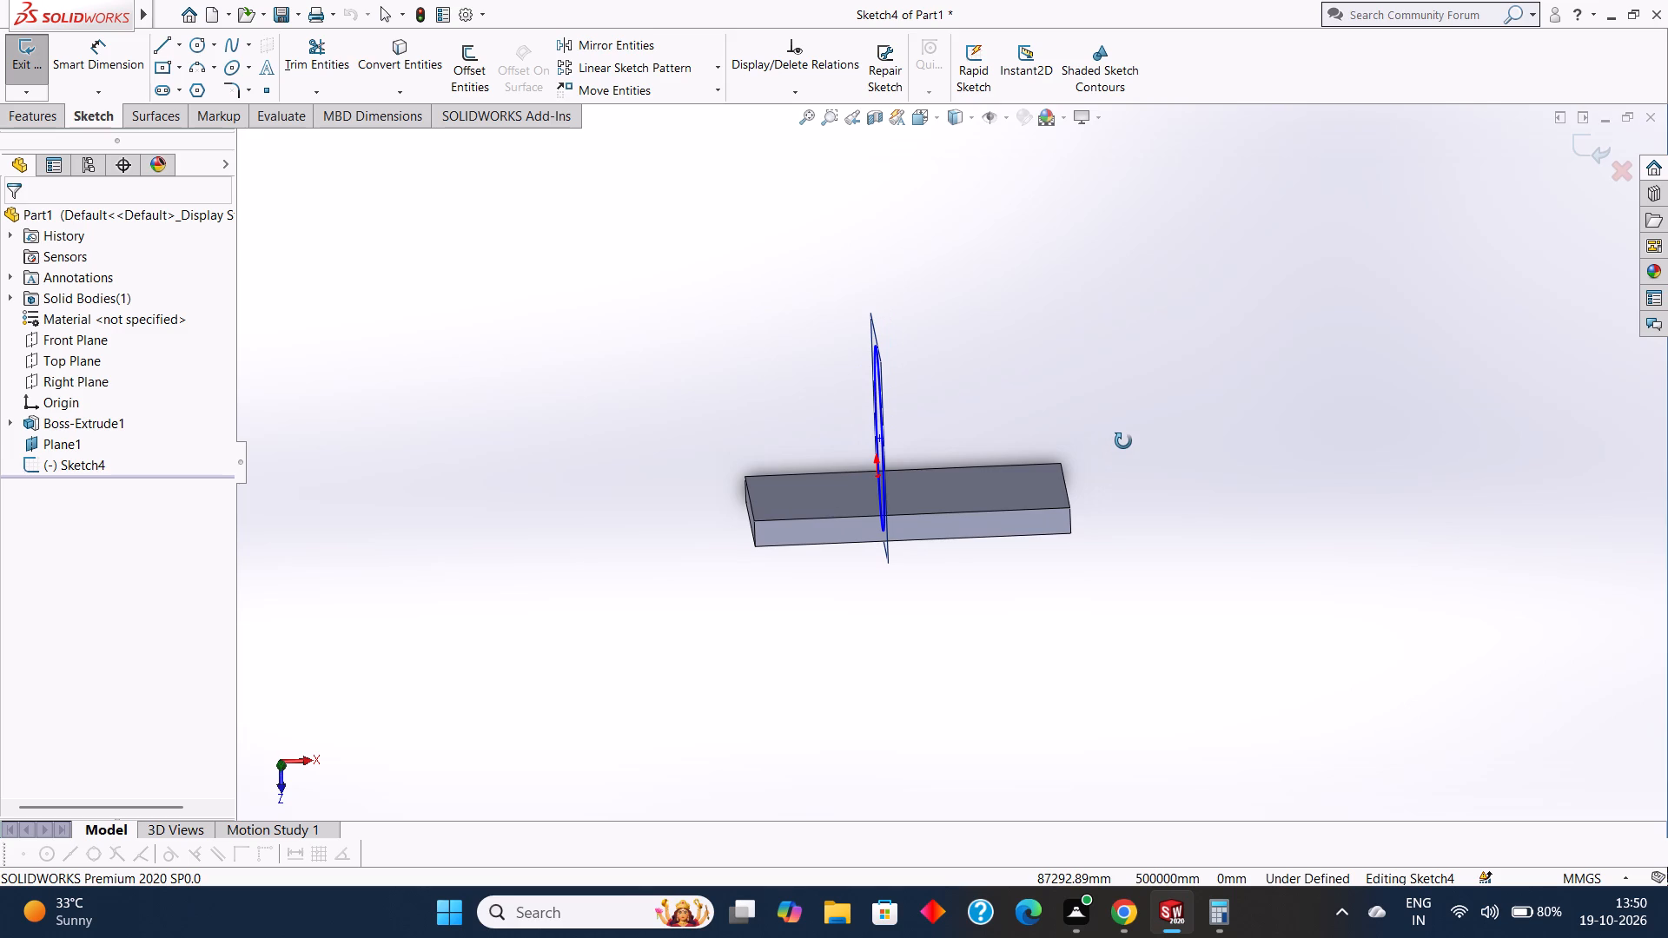
pyautogui.moveTo(1123, 441); pyautogui.dragTo(1130, 442, button='middle')
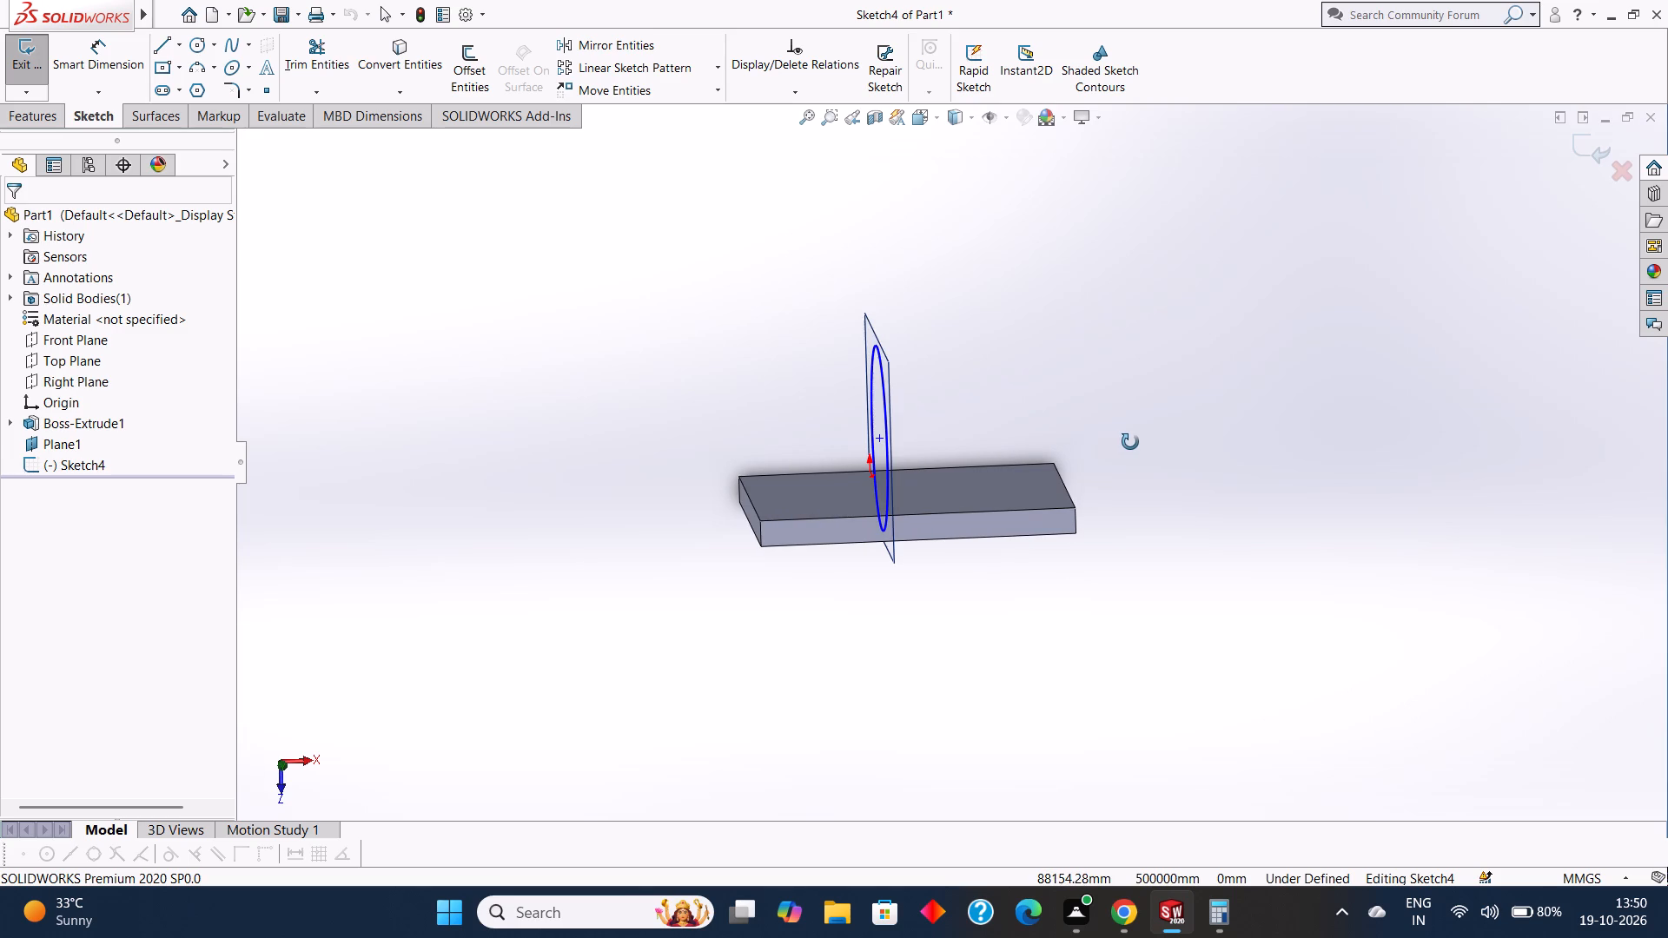
pyautogui.moveTo(1130, 442); pyautogui.dragTo(1136, 452, button='middle')
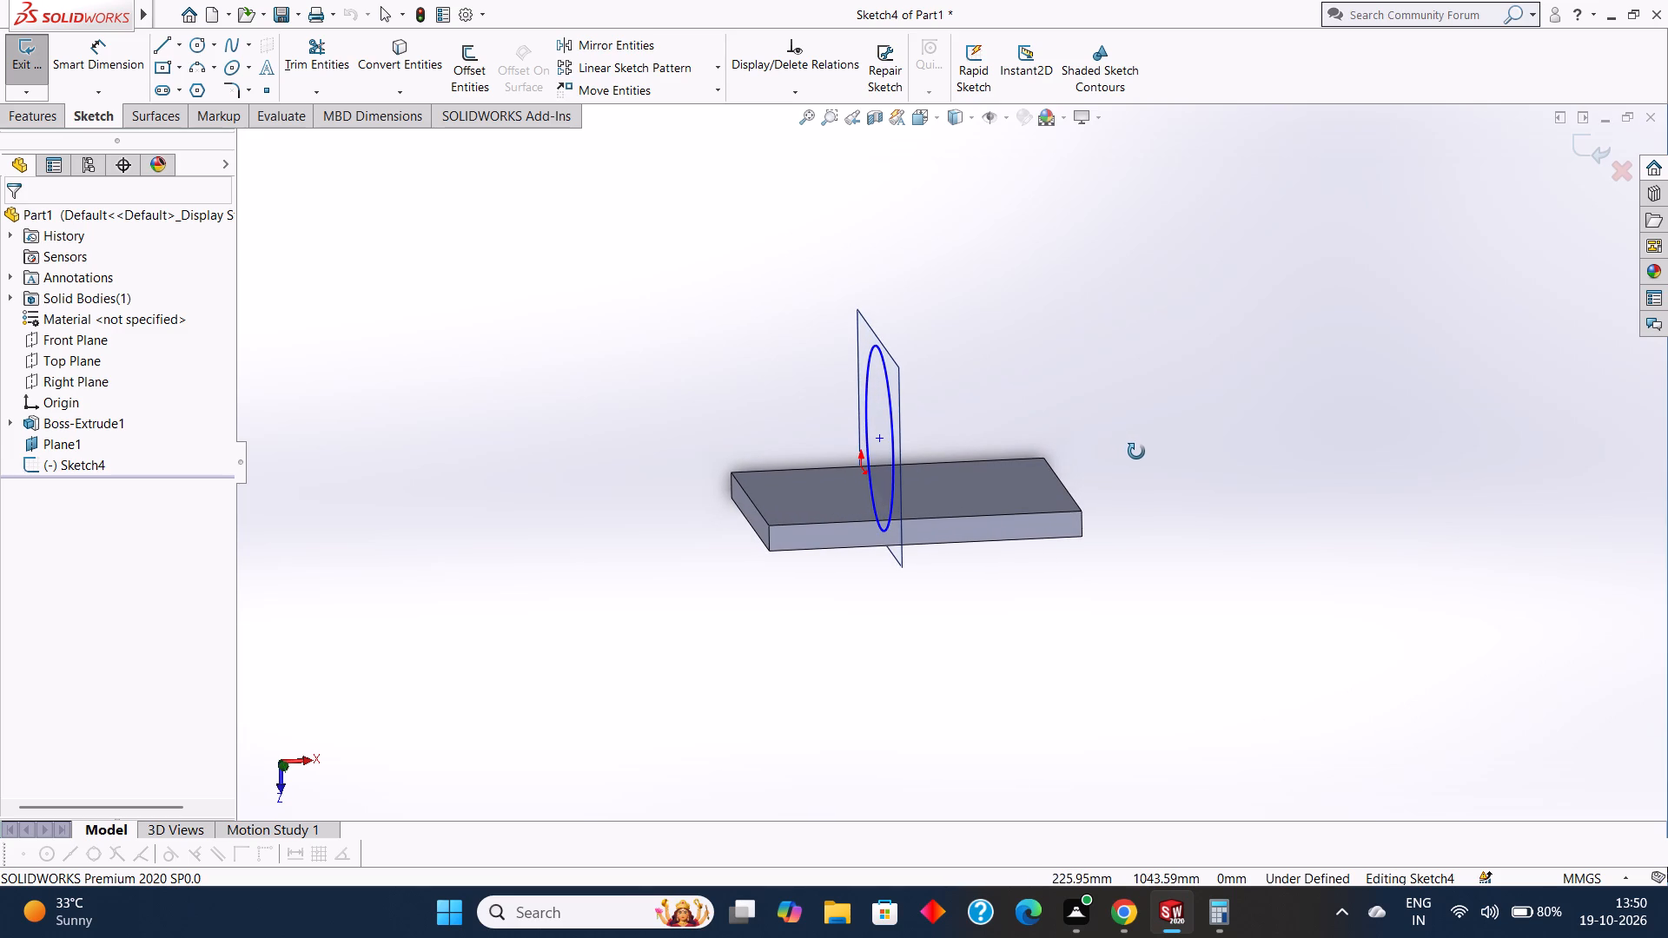
pyautogui.moveTo(1136, 452); pyautogui.dragTo(1137, 455, button='middle')
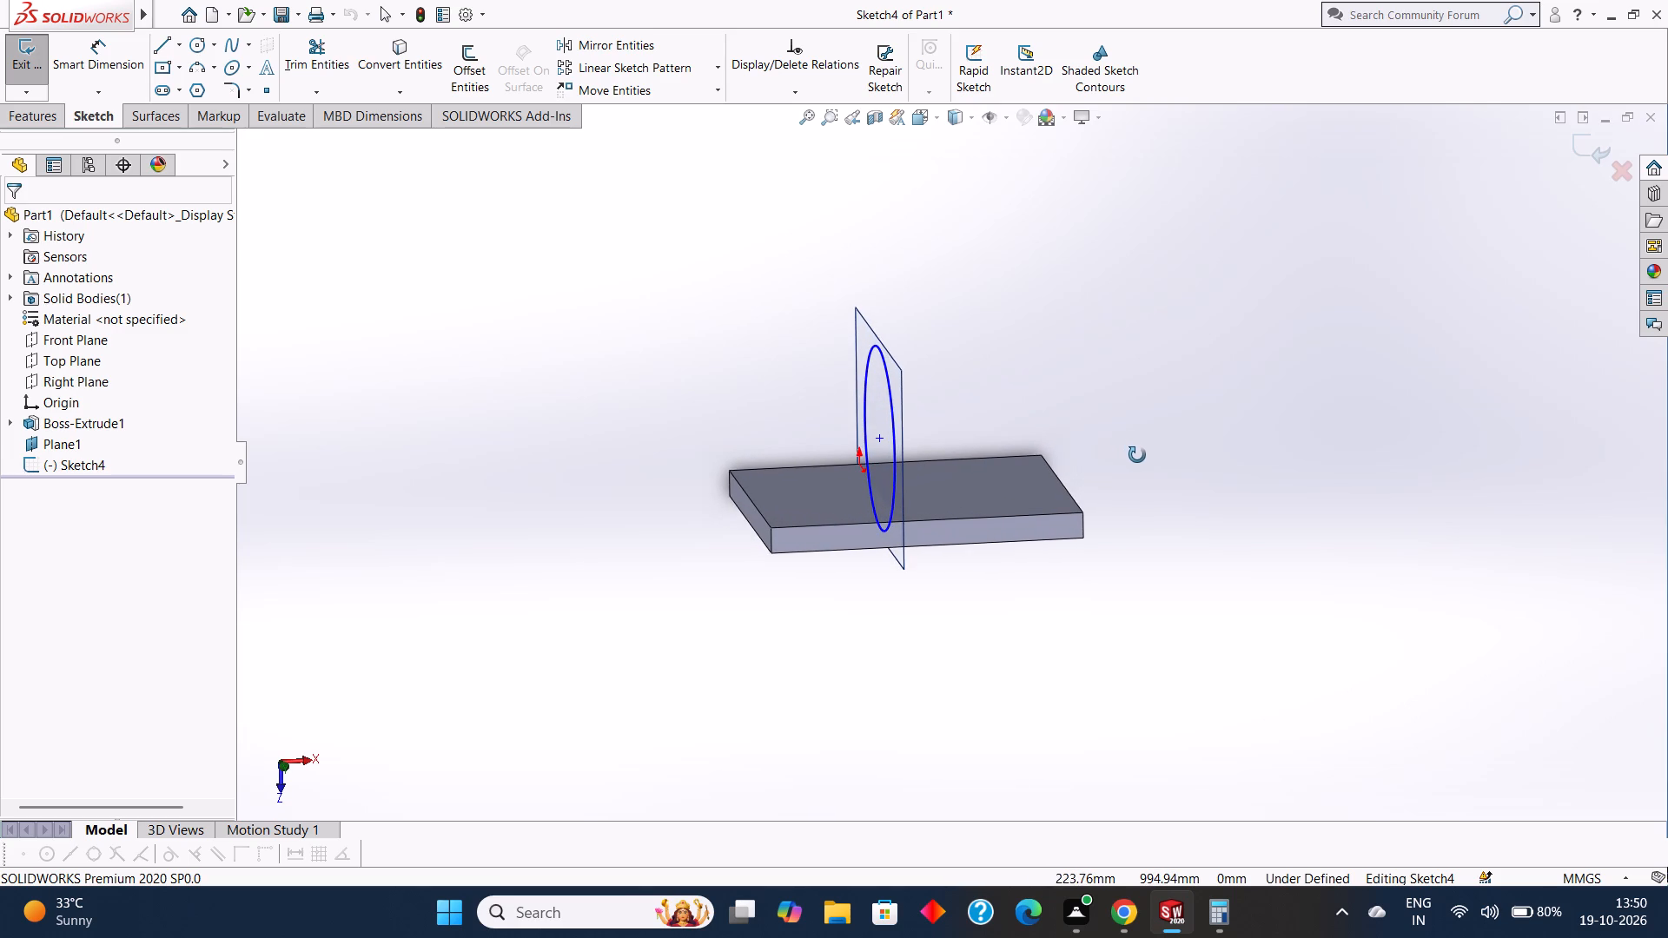
pyautogui.moveTo(1137, 455); pyautogui.dragTo(1250, 445, button='middle')
pyautogui.moveTo(1208, 437); pyautogui.dragTo(1232, 447, button='middle')
# View the offset plane face-on and dimension the circle's centre 95 mm from the plate's long edge farthest from that centre.
pyautogui.click(1029, 374)
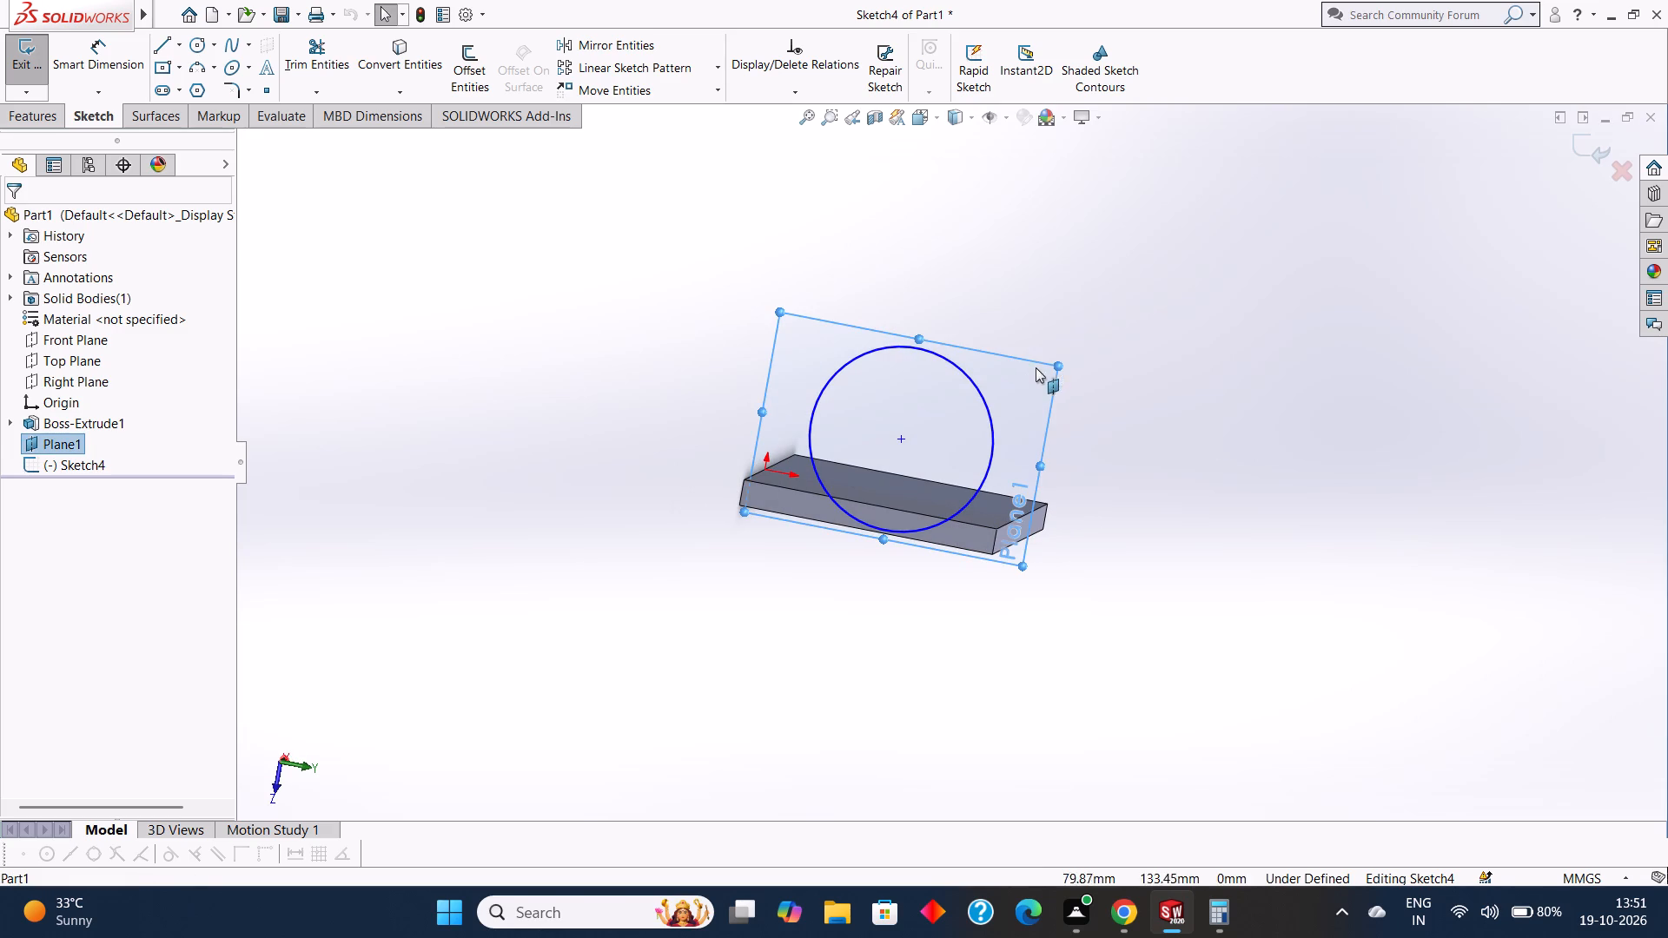
pyautogui.click(1027, 386)
pyautogui.rightClick(1027, 386)
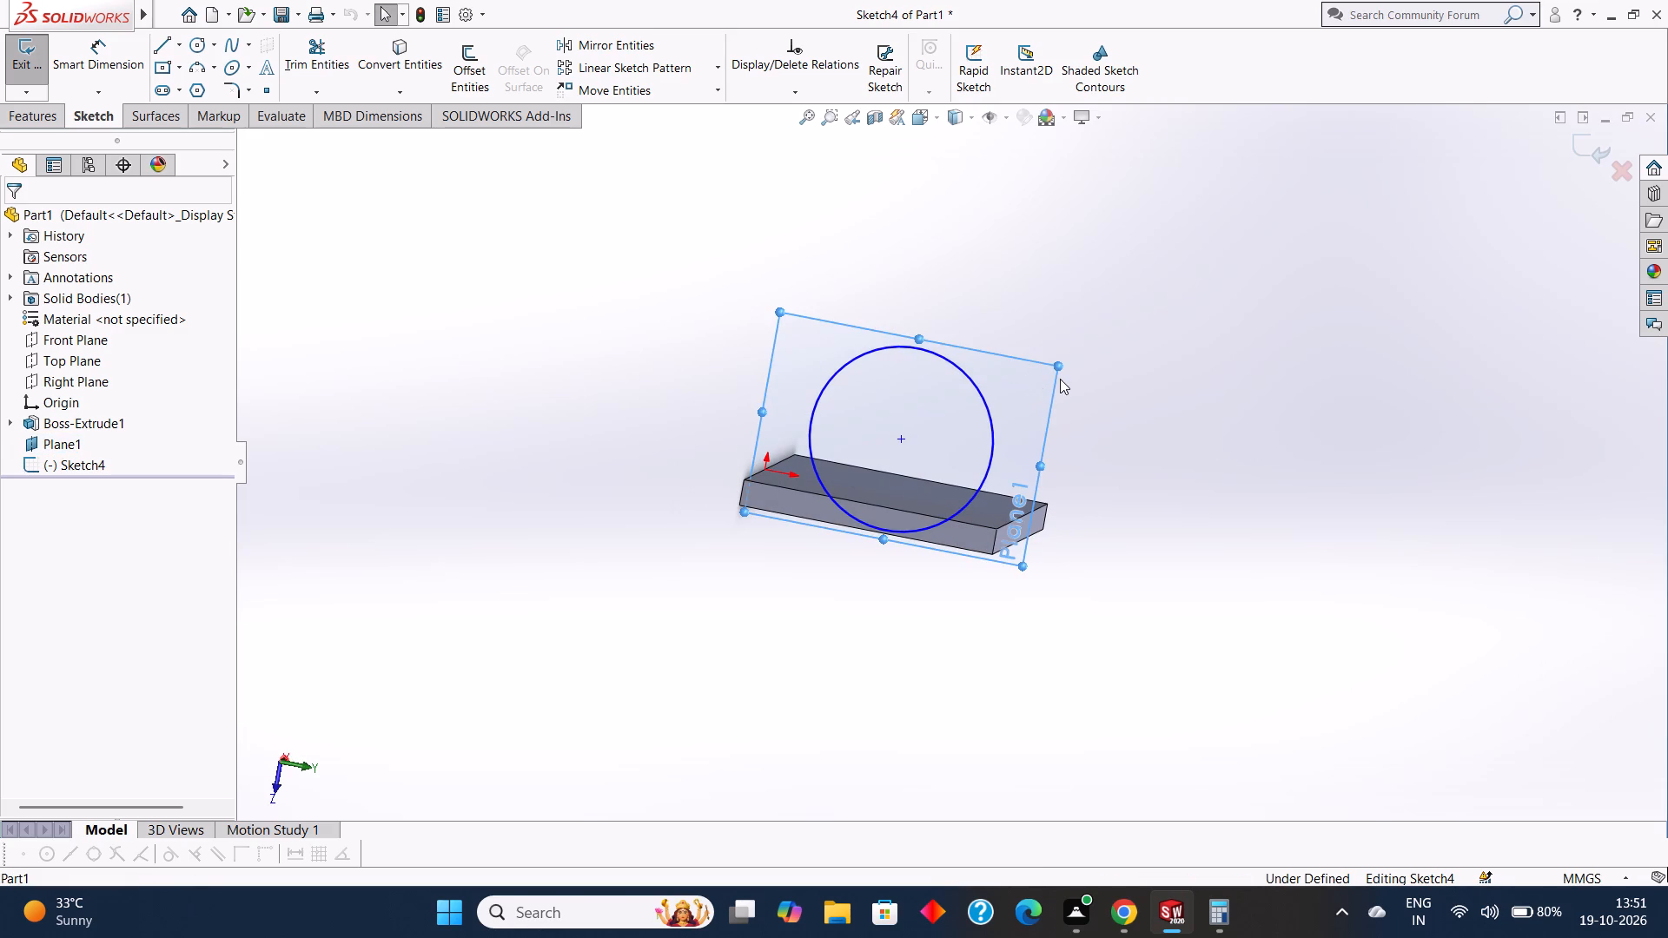
pyautogui.click(975, 280)
pyautogui.click(1001, 370)
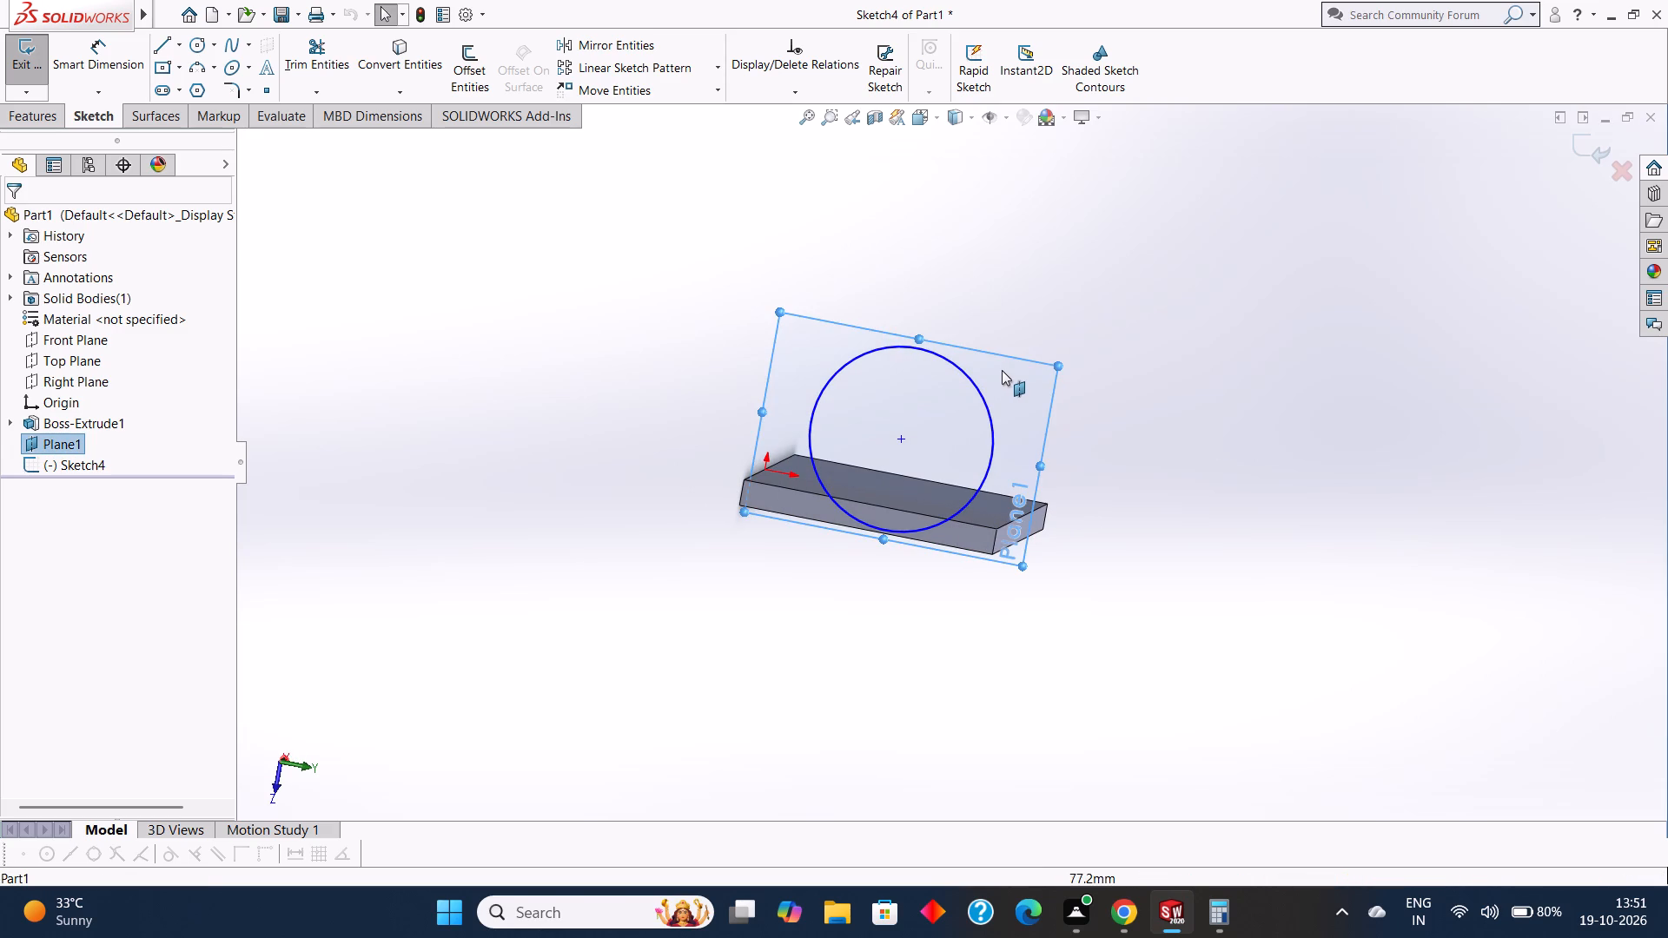
pyautogui.hotkey('ctrl', '8')
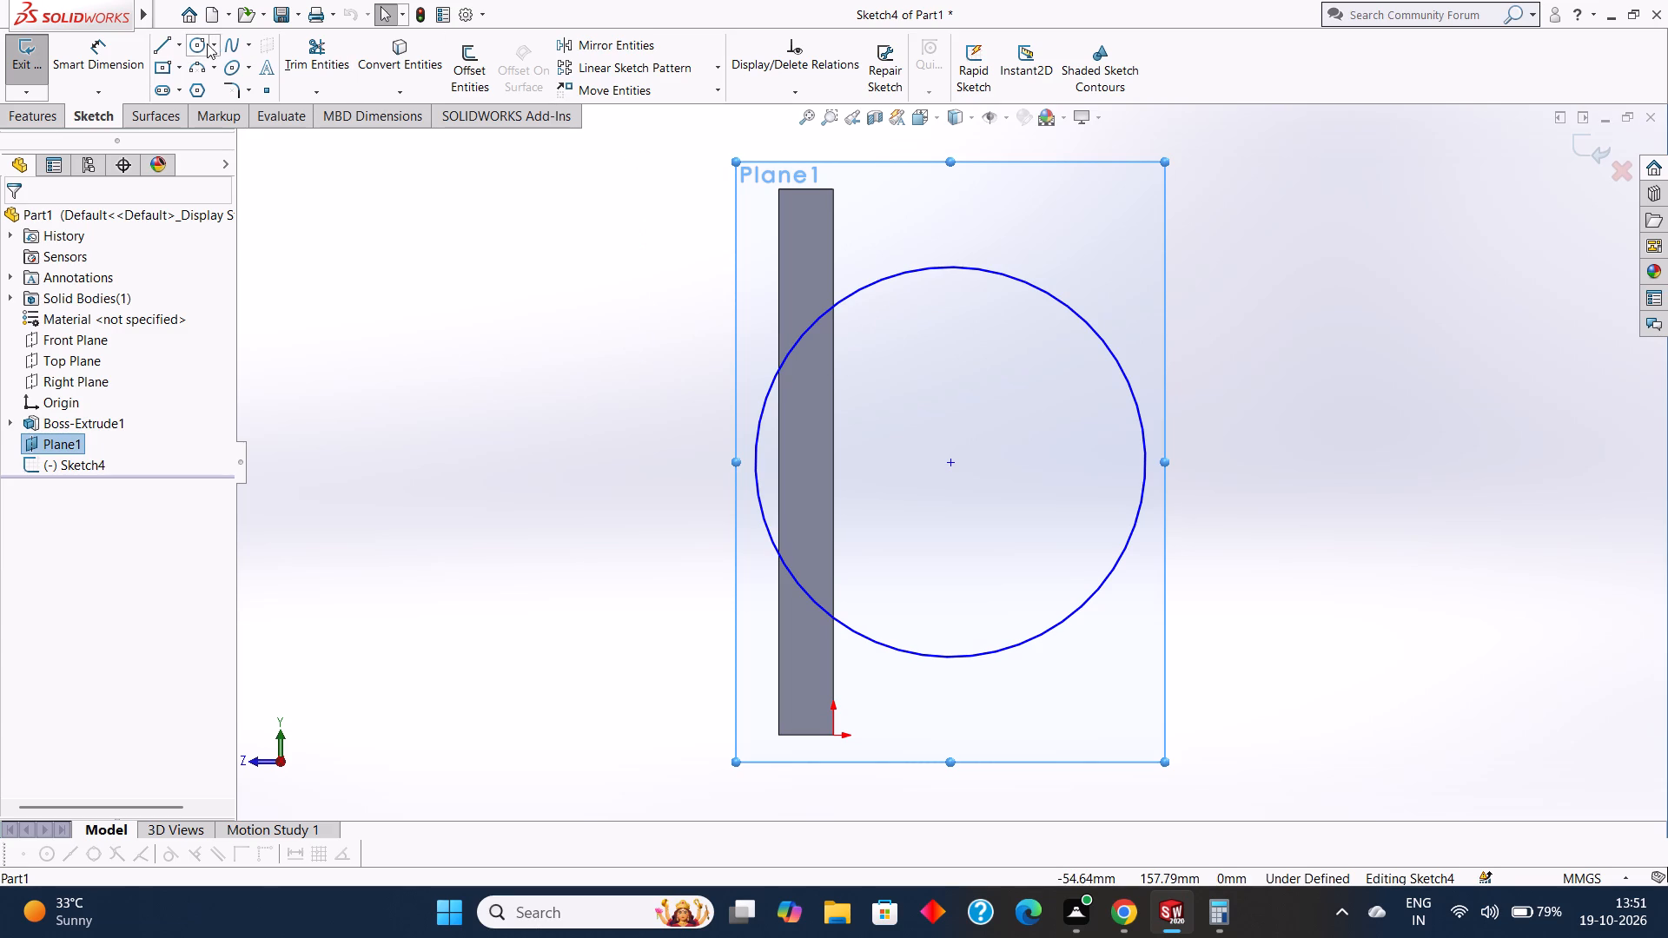
pyautogui.click(96, 52)
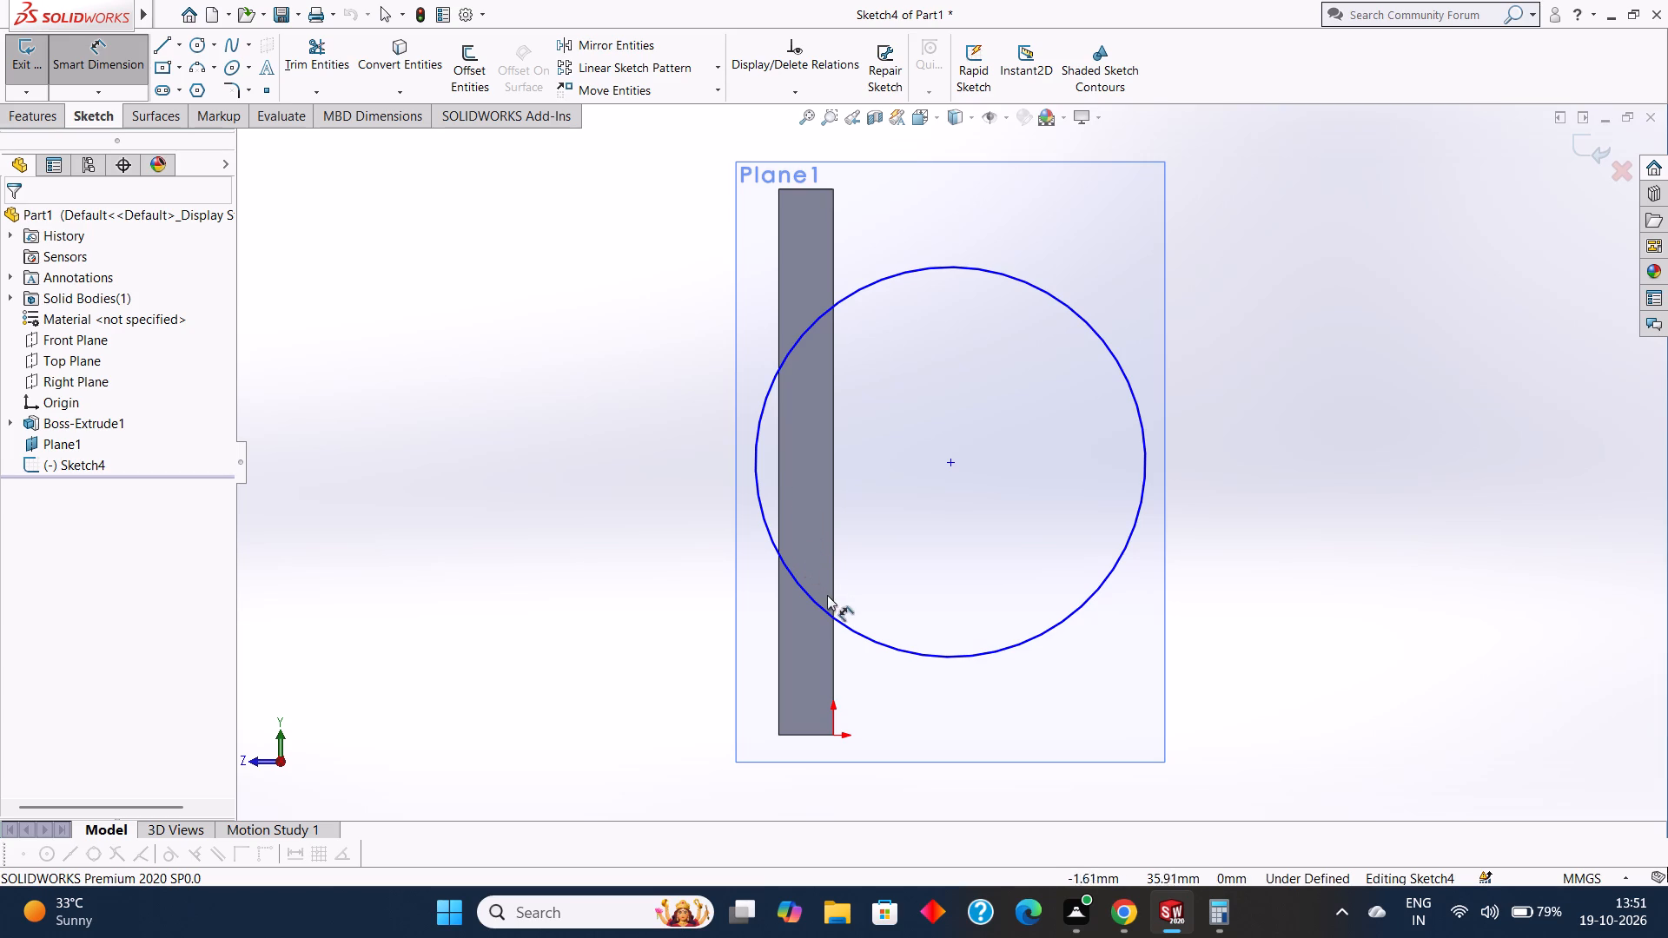
pyautogui.click(777, 589)
pyautogui.click(951, 458)
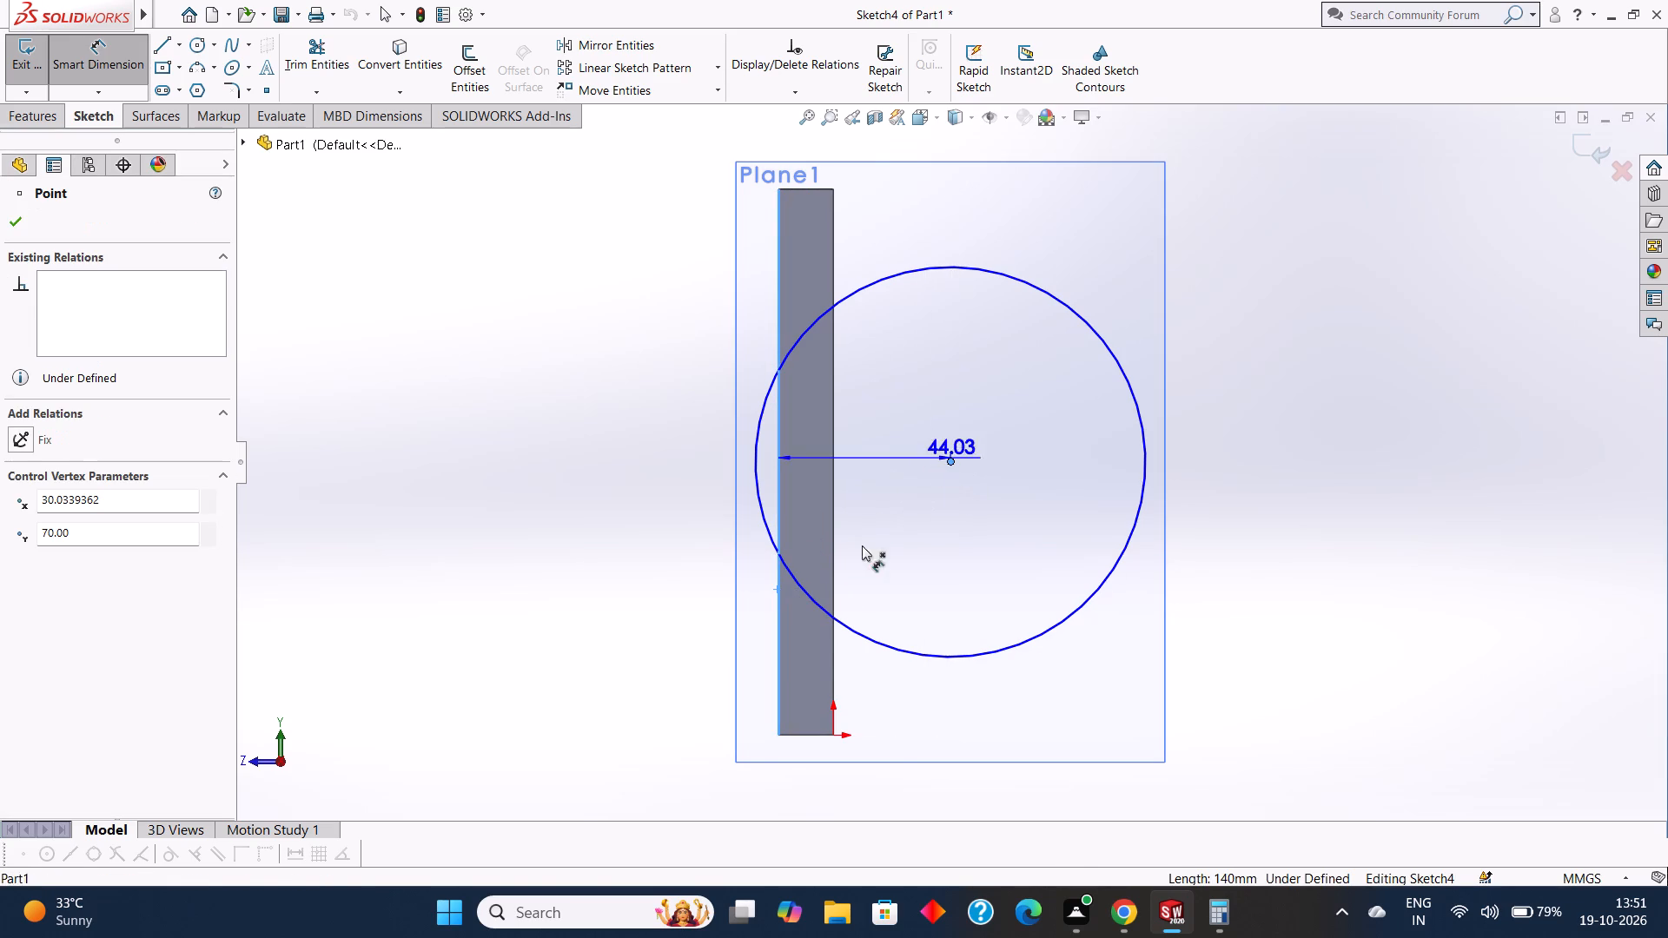
pyautogui.click(878, 778)
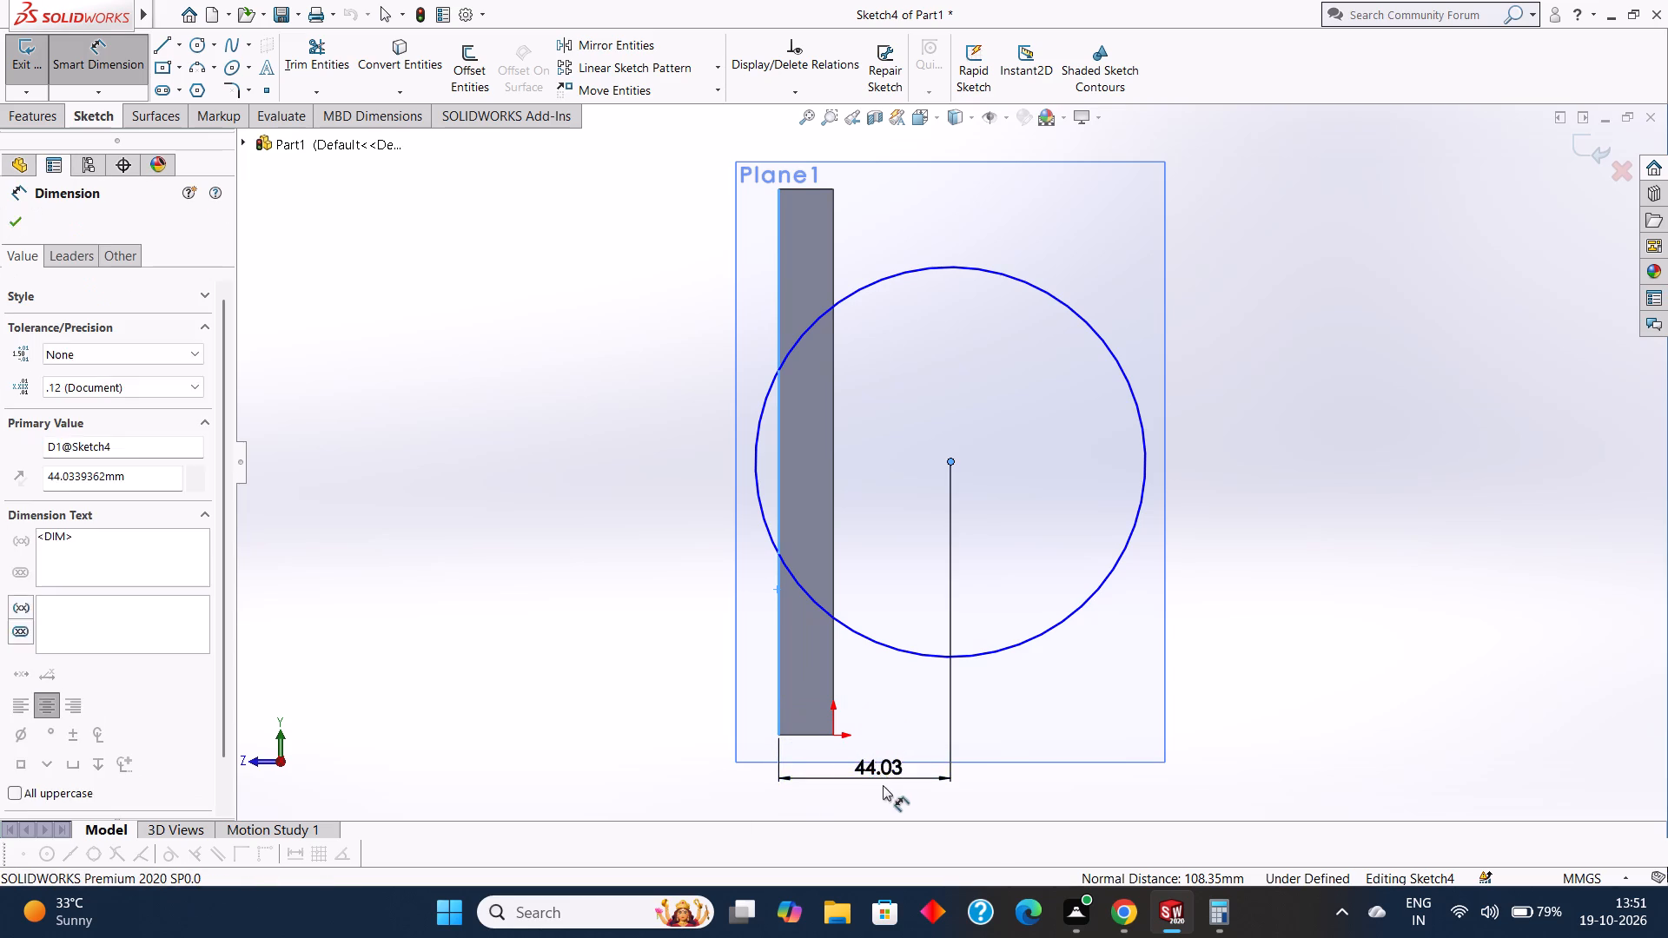
pyautogui.write('95')
pyautogui.press('Return')
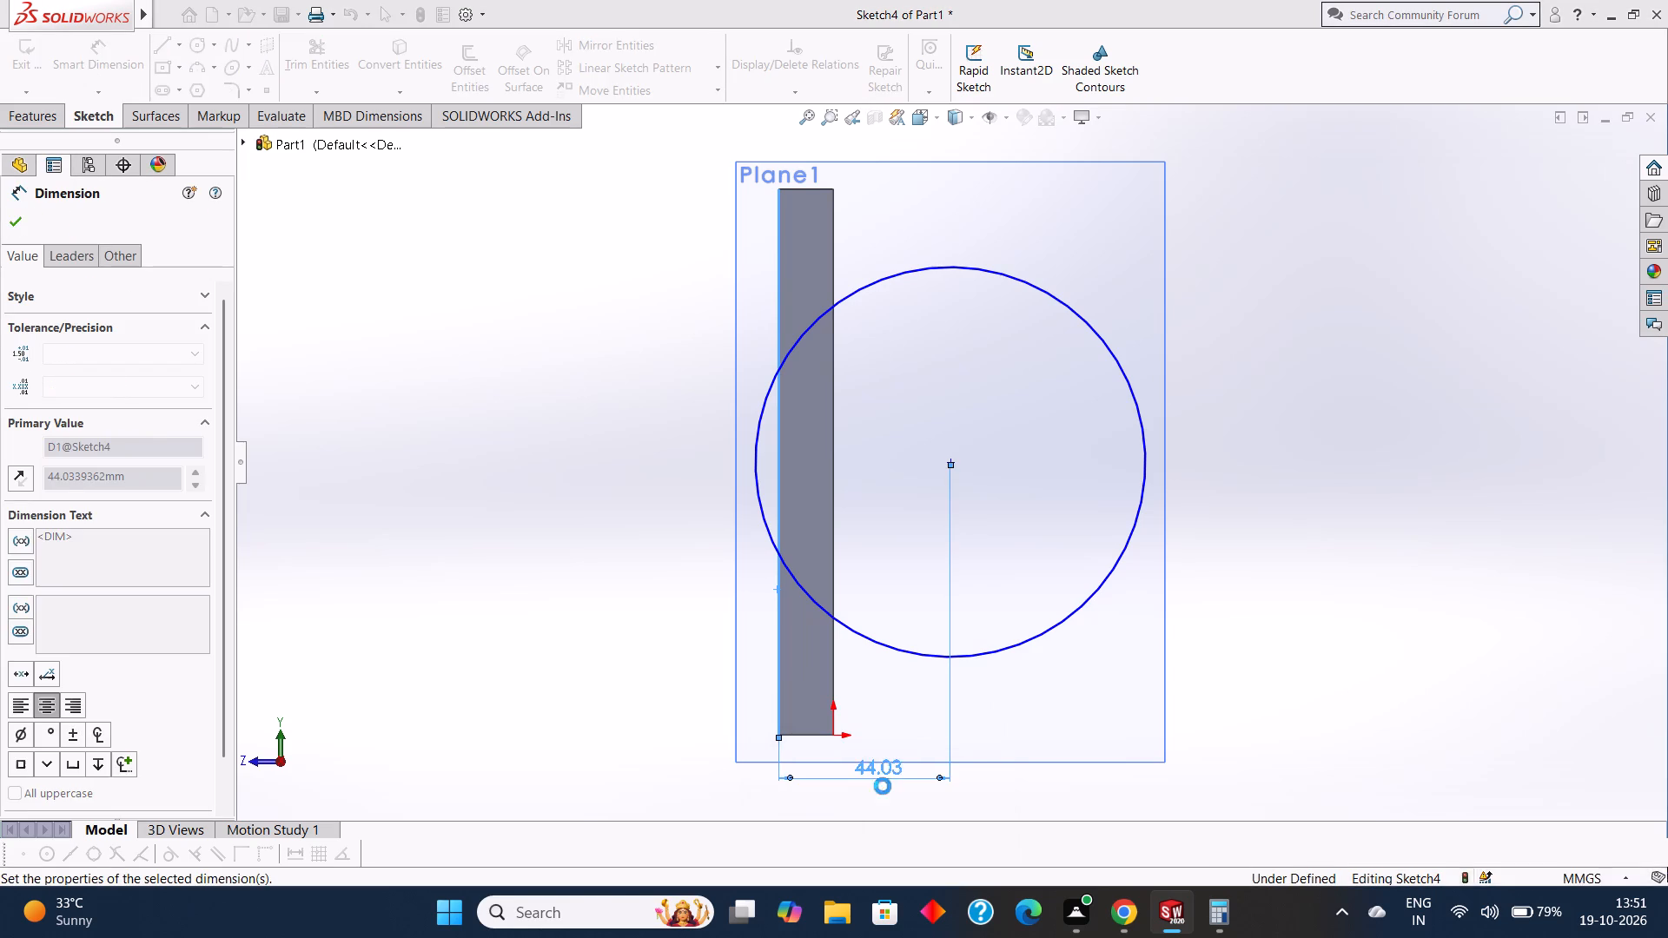
pyautogui.click(19, 219)
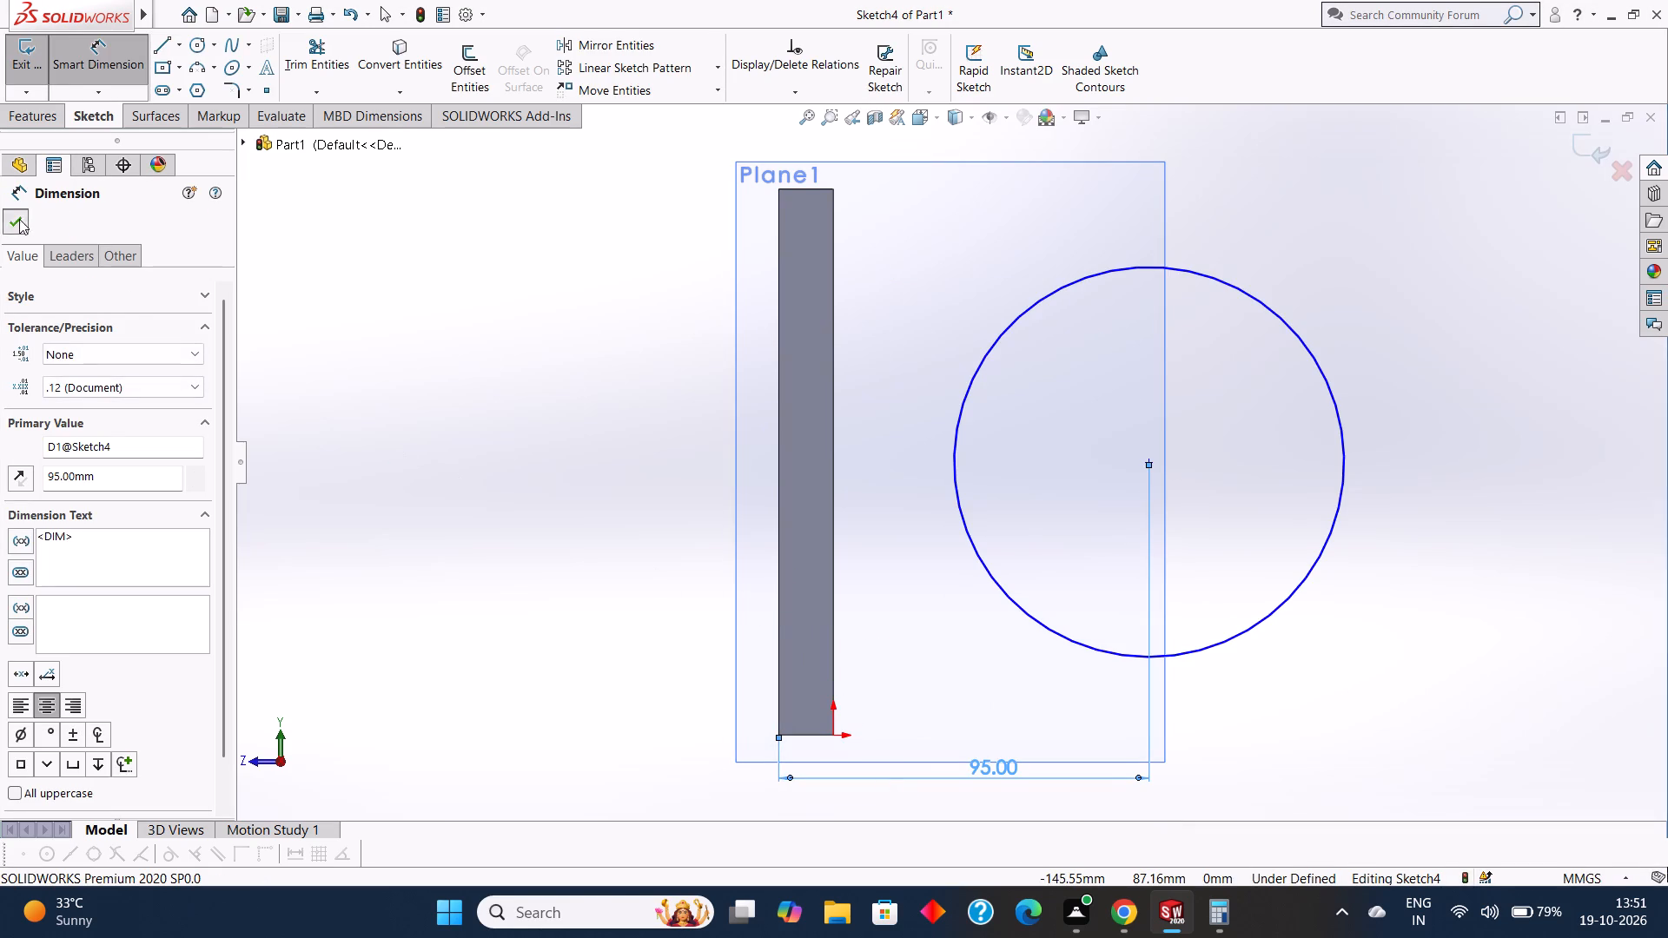
# Examine the circle's new position relative to the plate from several oblique angles.
pyautogui.moveTo(489, 413); pyautogui.dragTo(506, 602, button='middle')
pyautogui.scroll(1, 506, 602)
pyautogui.scroll(4, 730, 525)
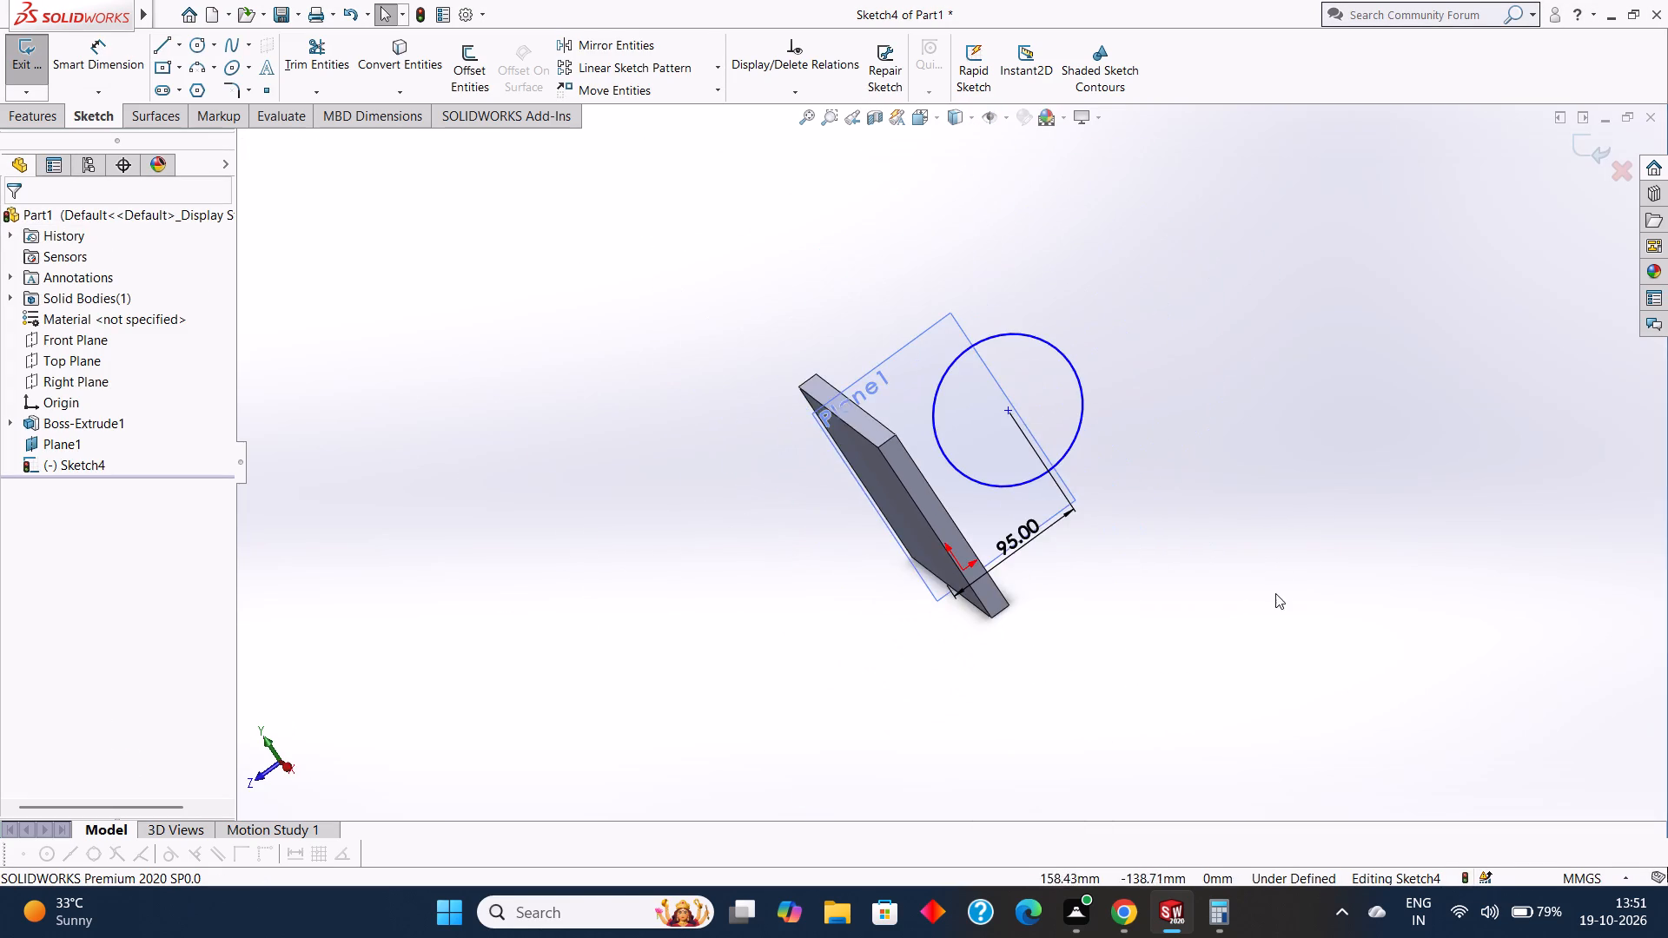
pyautogui.moveTo(1280, 590); pyautogui.dragTo(1373, 611, button='middle')
pyautogui.moveTo(815, 247); pyautogui.dragTo(672, 378, button='middle')
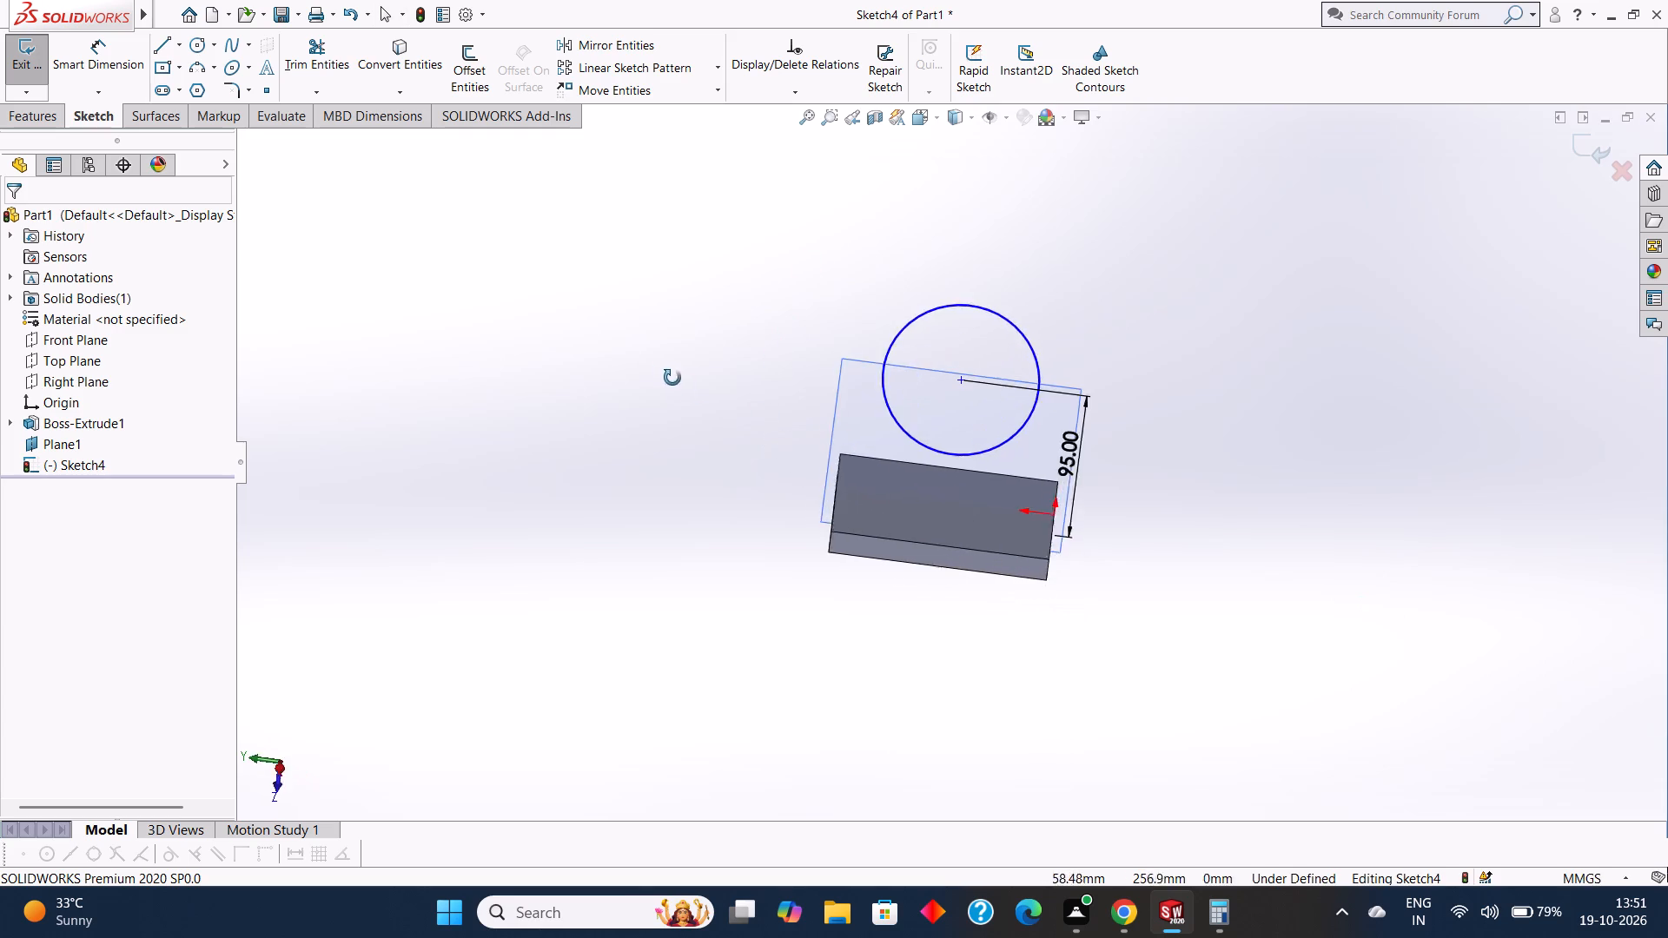
pyautogui.moveTo(672, 378); pyautogui.dragTo(765, 434, button='middle')
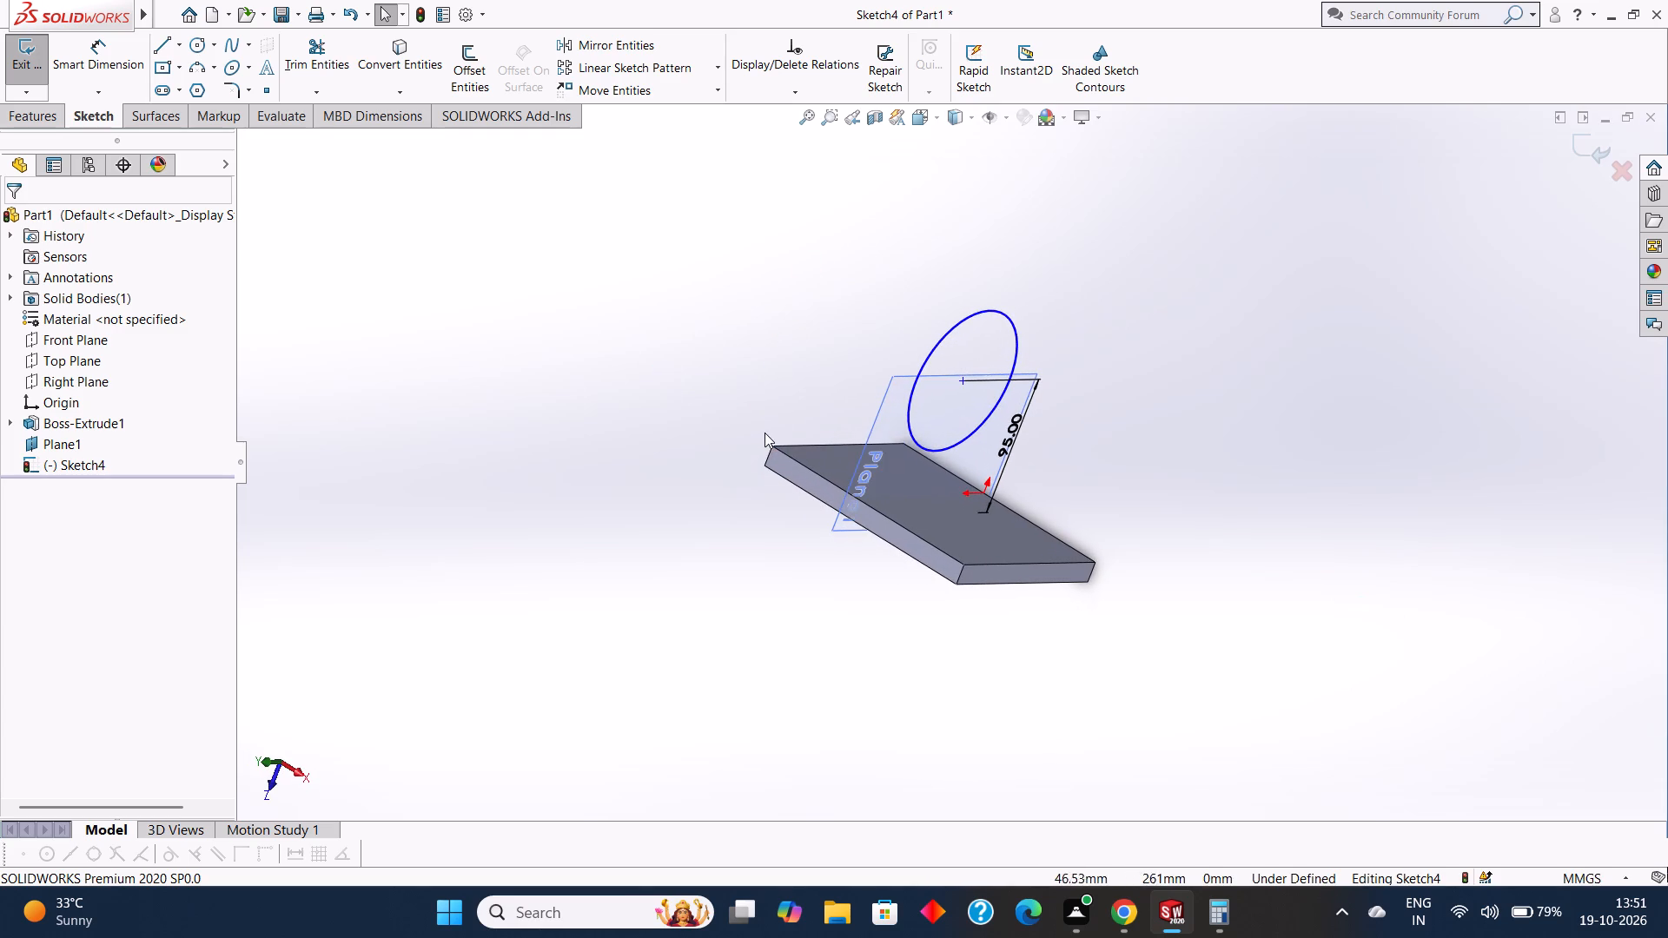
pyautogui.moveTo(1408, 401); pyautogui.dragTo(1380, 335, button='middle')
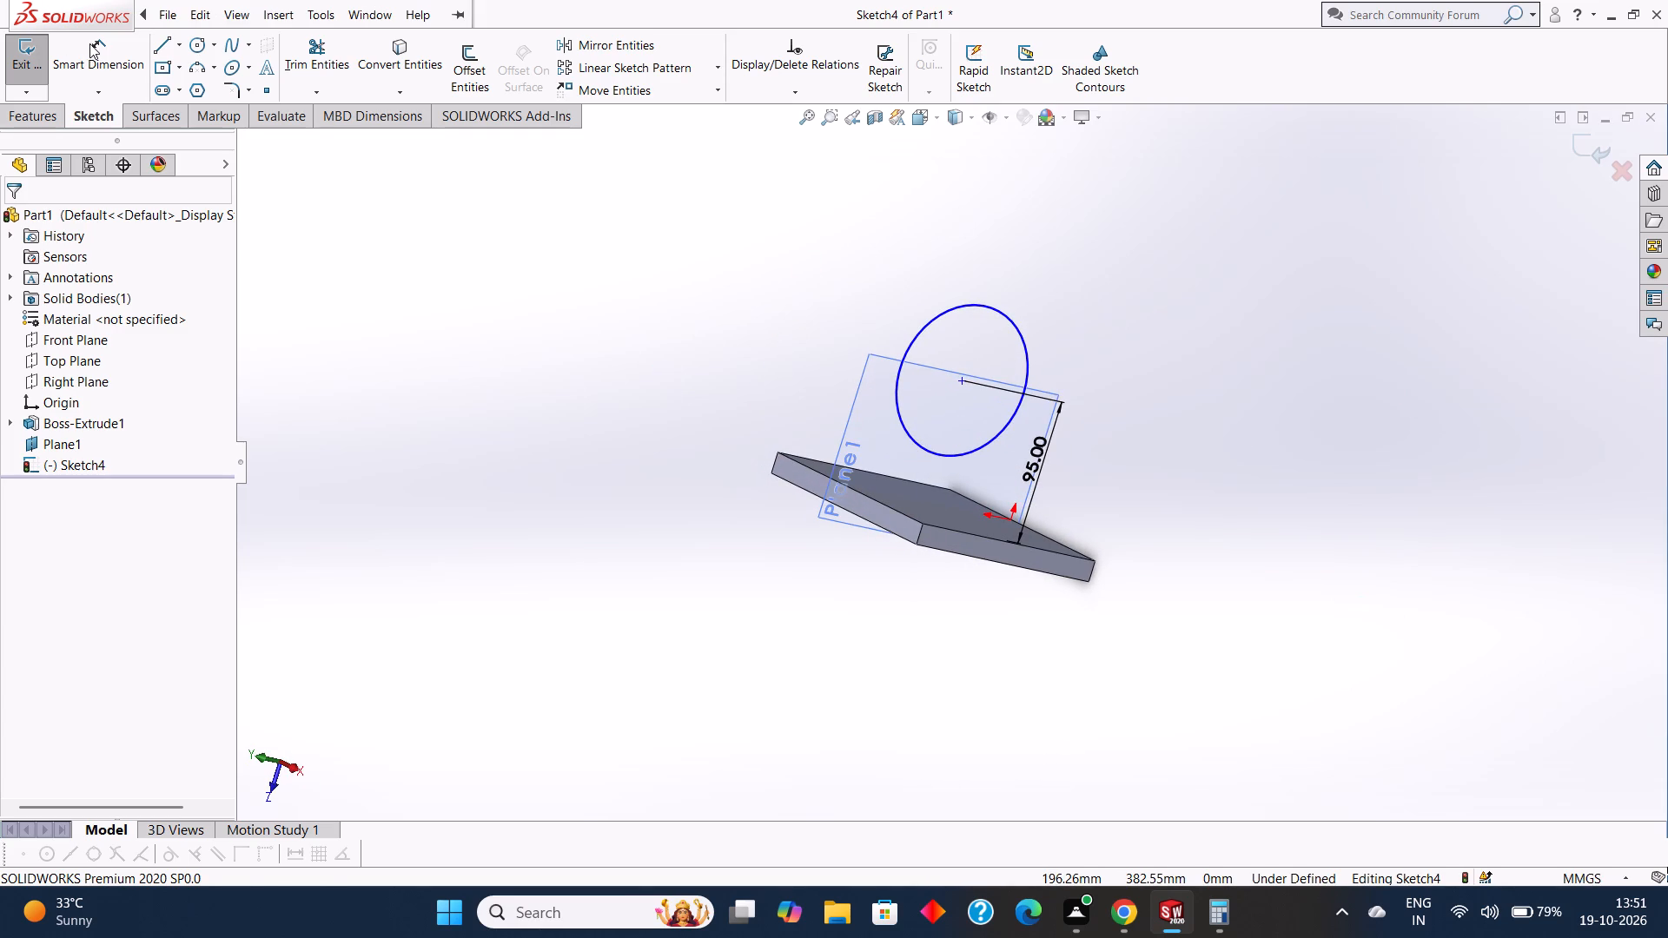
# Add a 100 mm diameter dimension to the circle on the offset plane.
pyautogui.click(90, 43)
pyautogui.click(1001, 314)
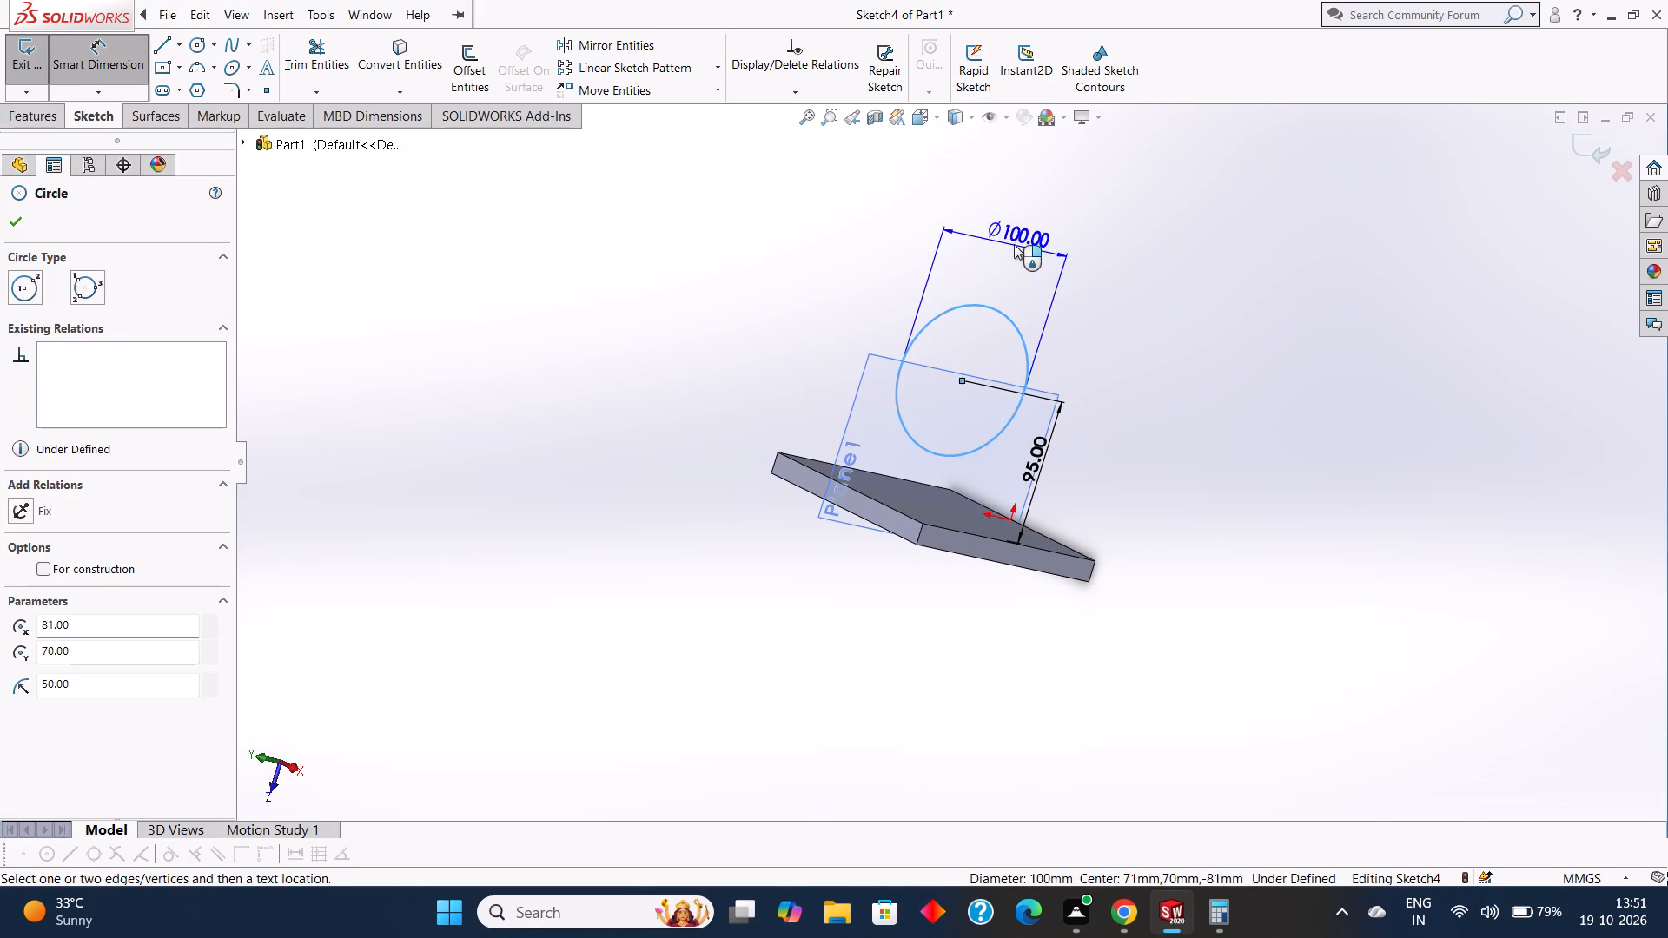
pyautogui.click(1014, 244)
pyautogui.click(939, 222)
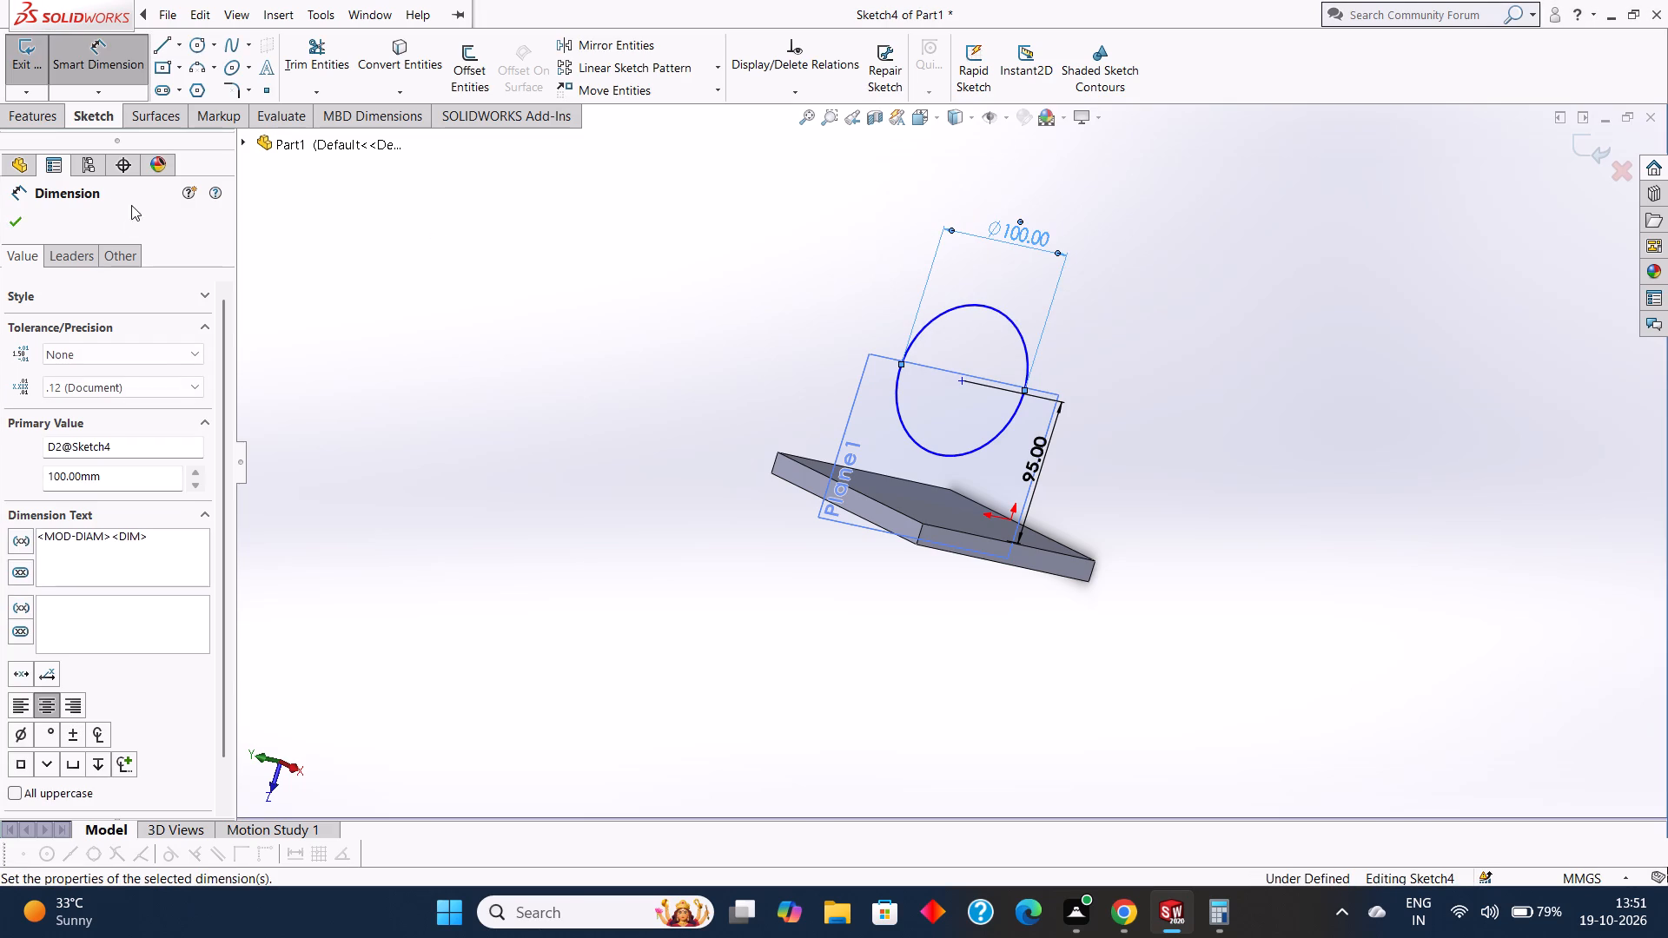
pyautogui.click(25, 215)
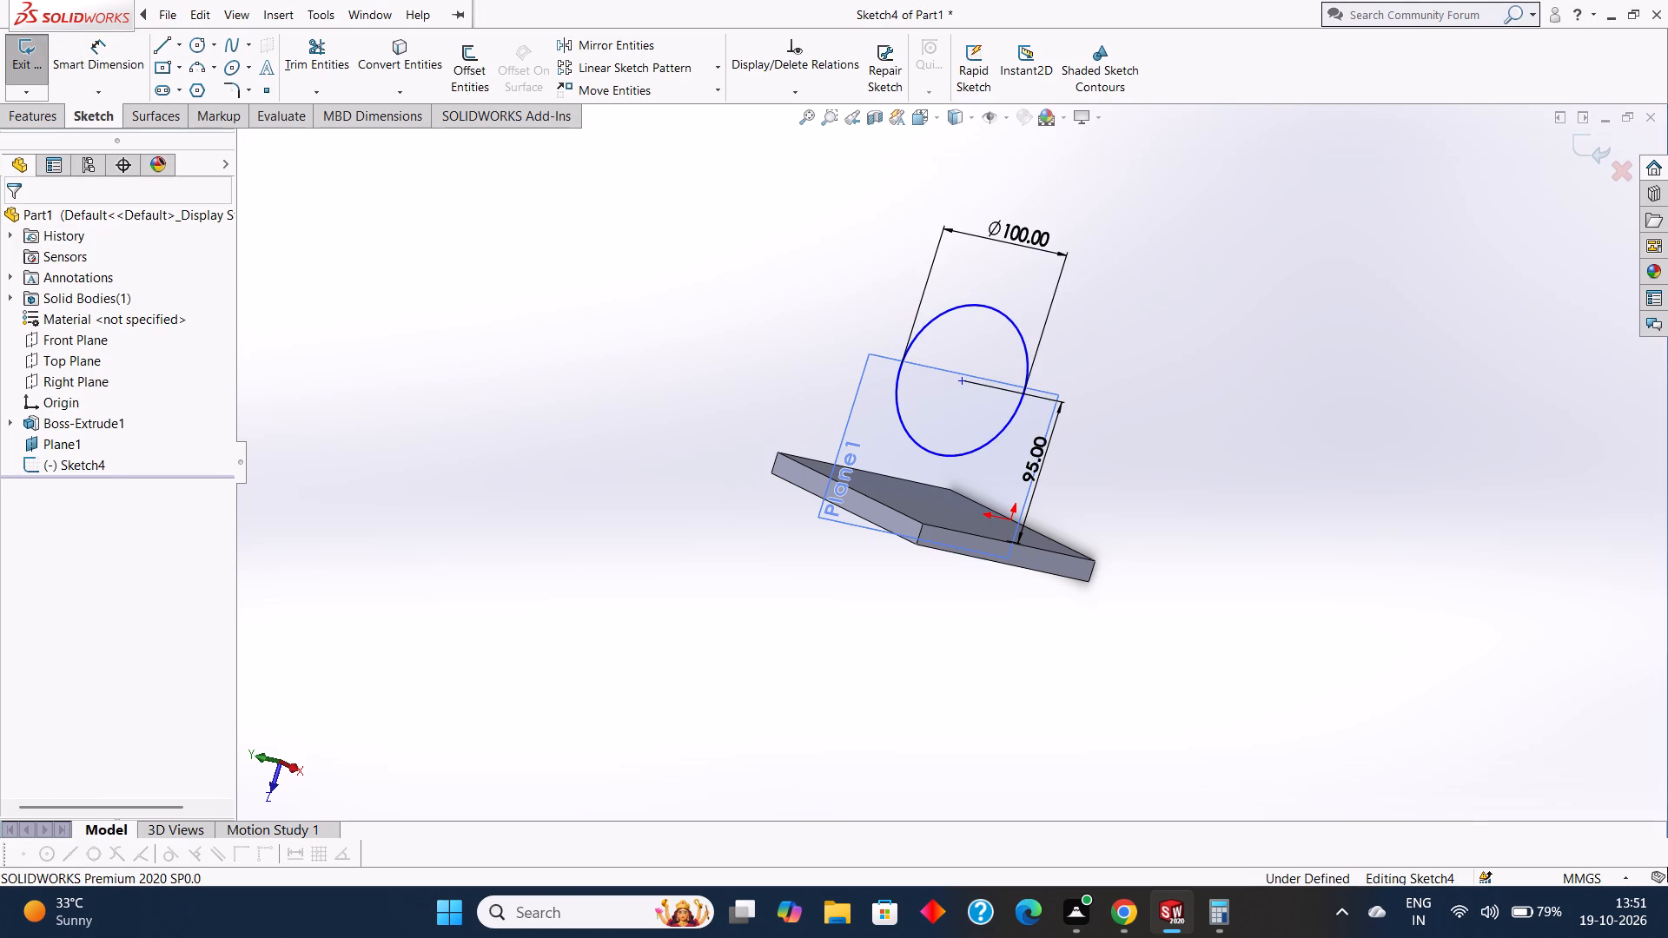
# Start a boss extrusion of the circle and examine the preview's direction relative to the plate from several angles.
pyautogui.click(36, 119)
pyautogui.click(47, 92)
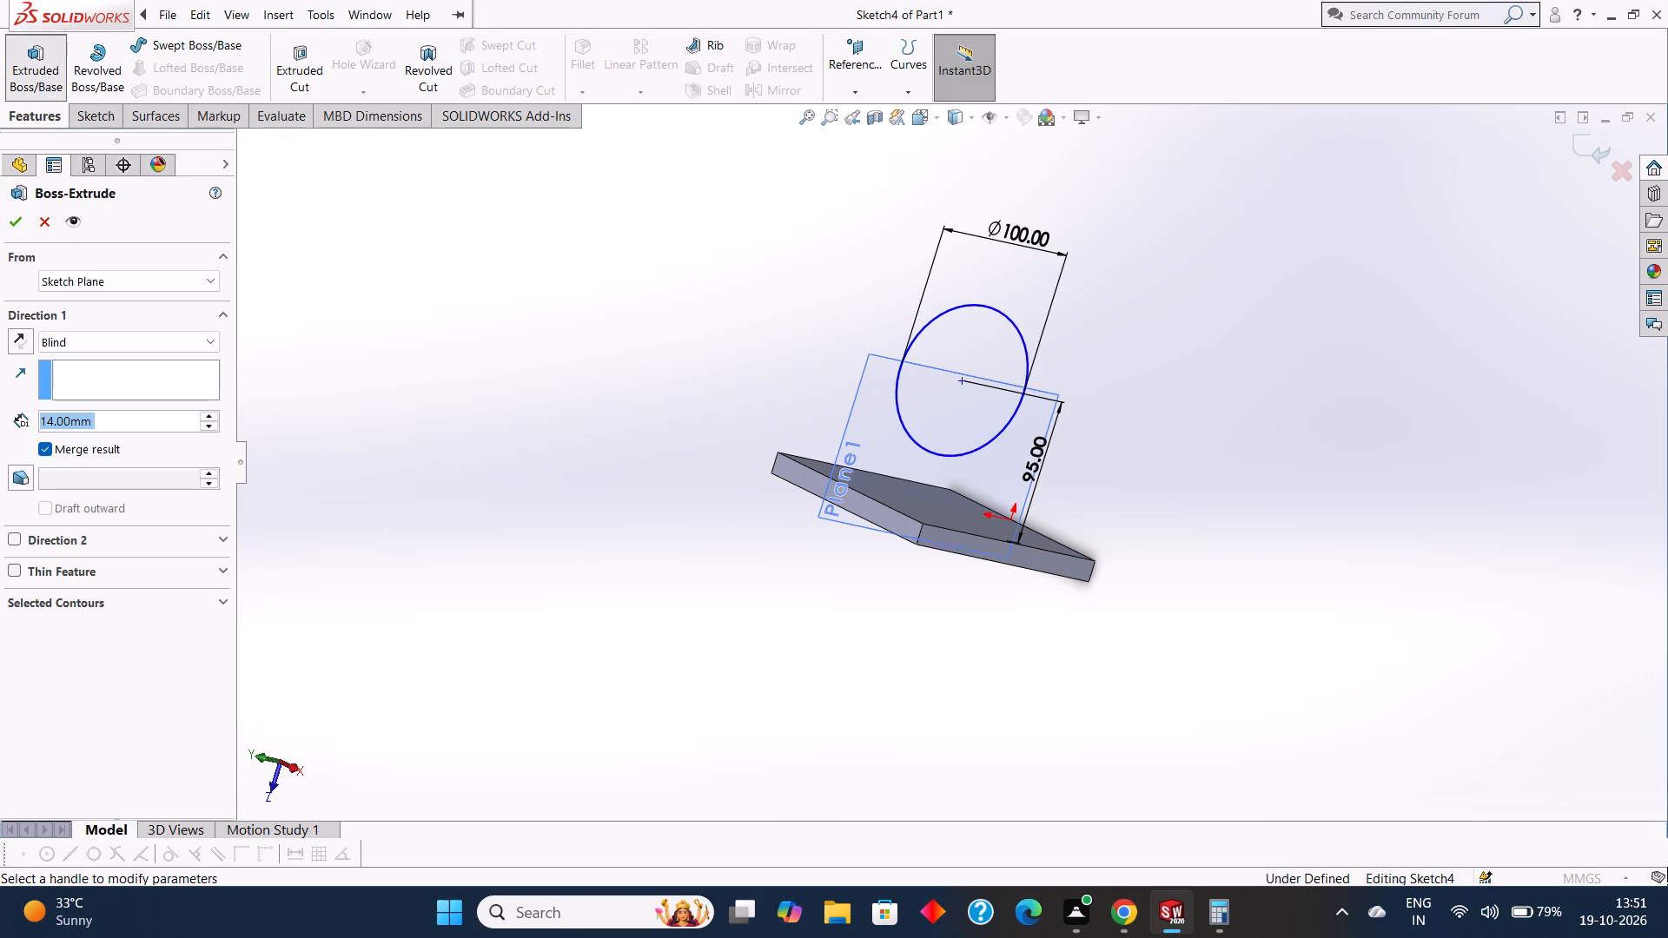
pyautogui.moveTo(465, 337); pyautogui.dragTo(542, 464, button='middle')
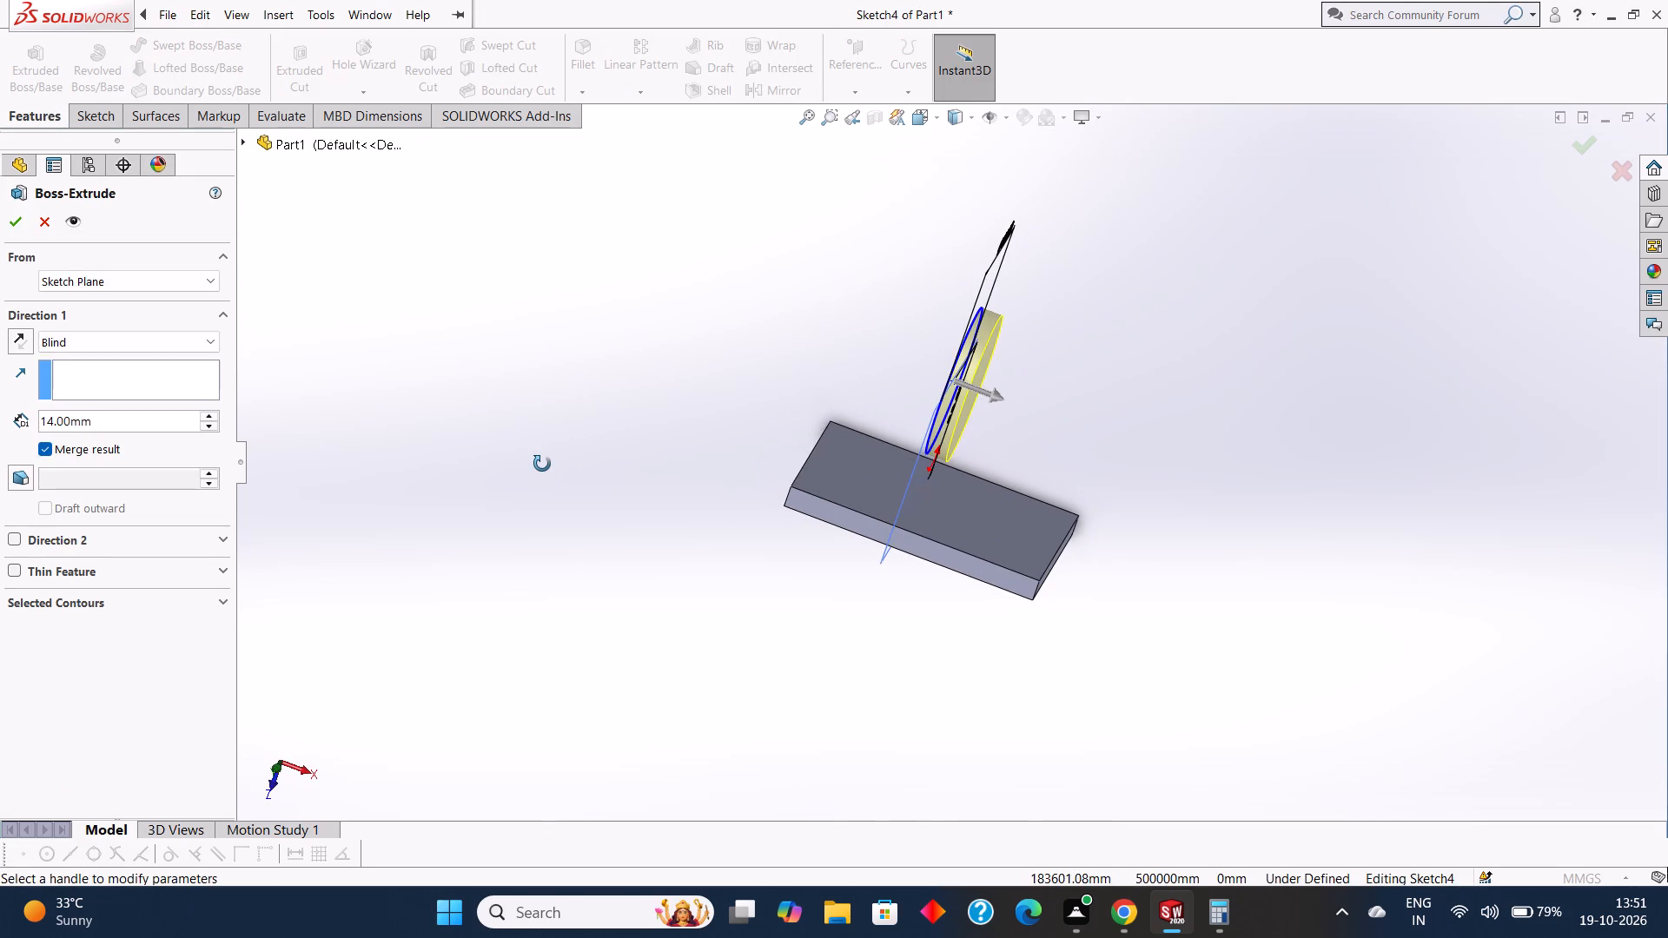
pyautogui.moveTo(542, 464); pyautogui.dragTo(563, 471, button='middle')
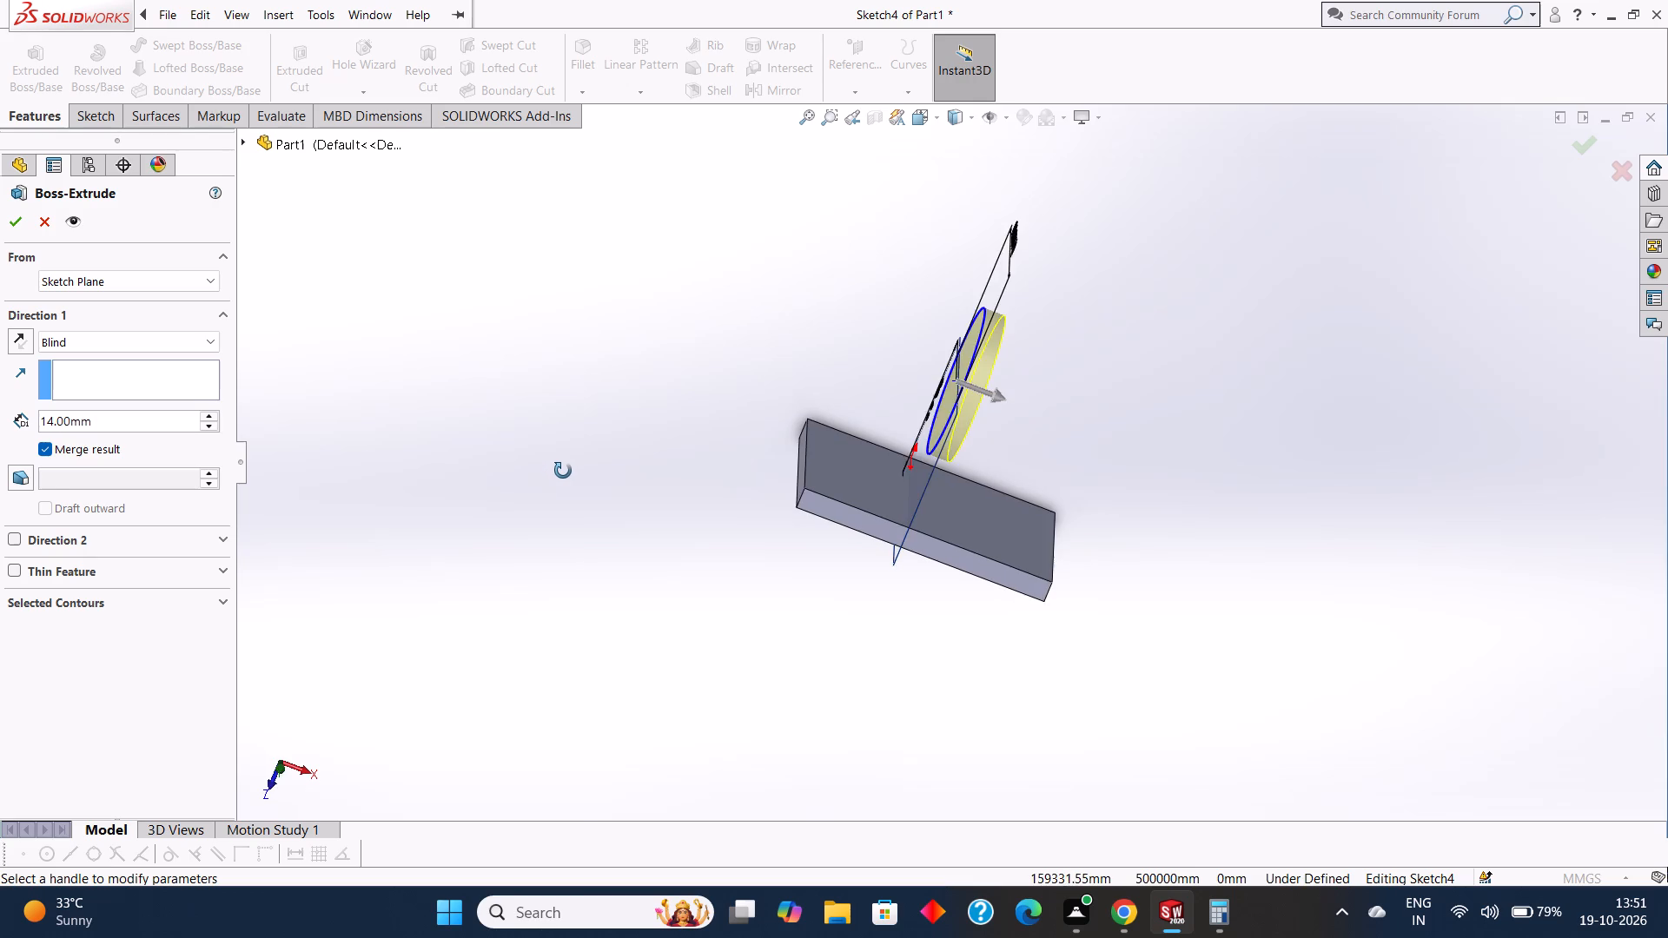
pyautogui.moveTo(563, 471); pyautogui.dragTo(568, 492, button='middle')
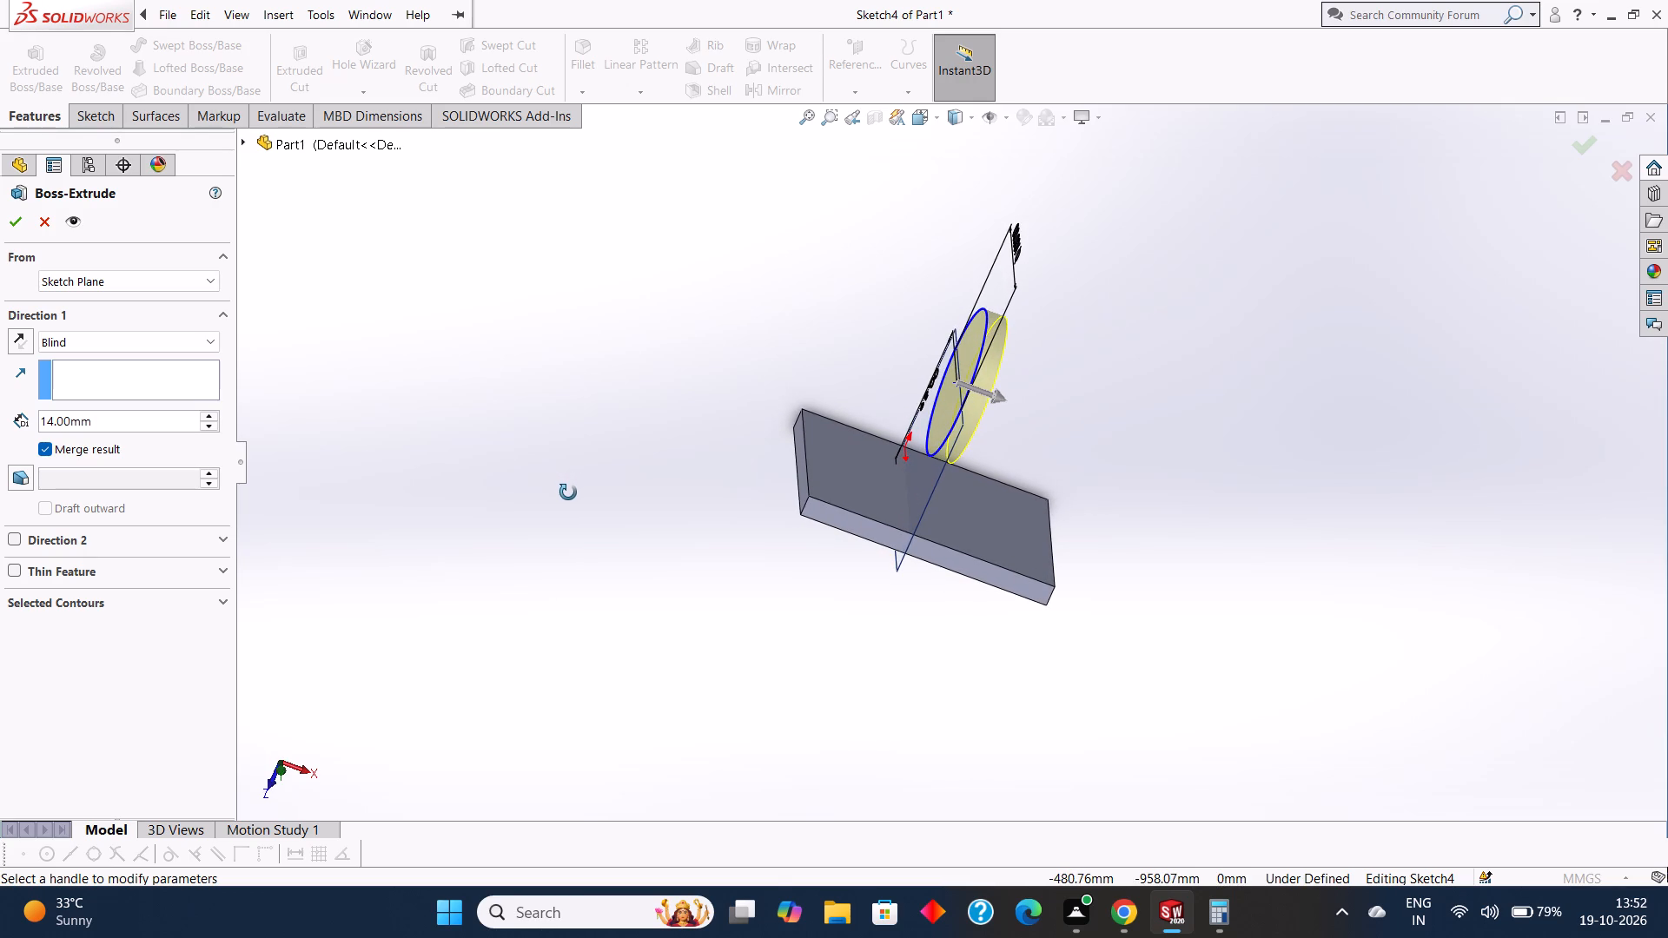
pyautogui.moveTo(568, 492); pyautogui.dragTo(548, 532, button='middle')
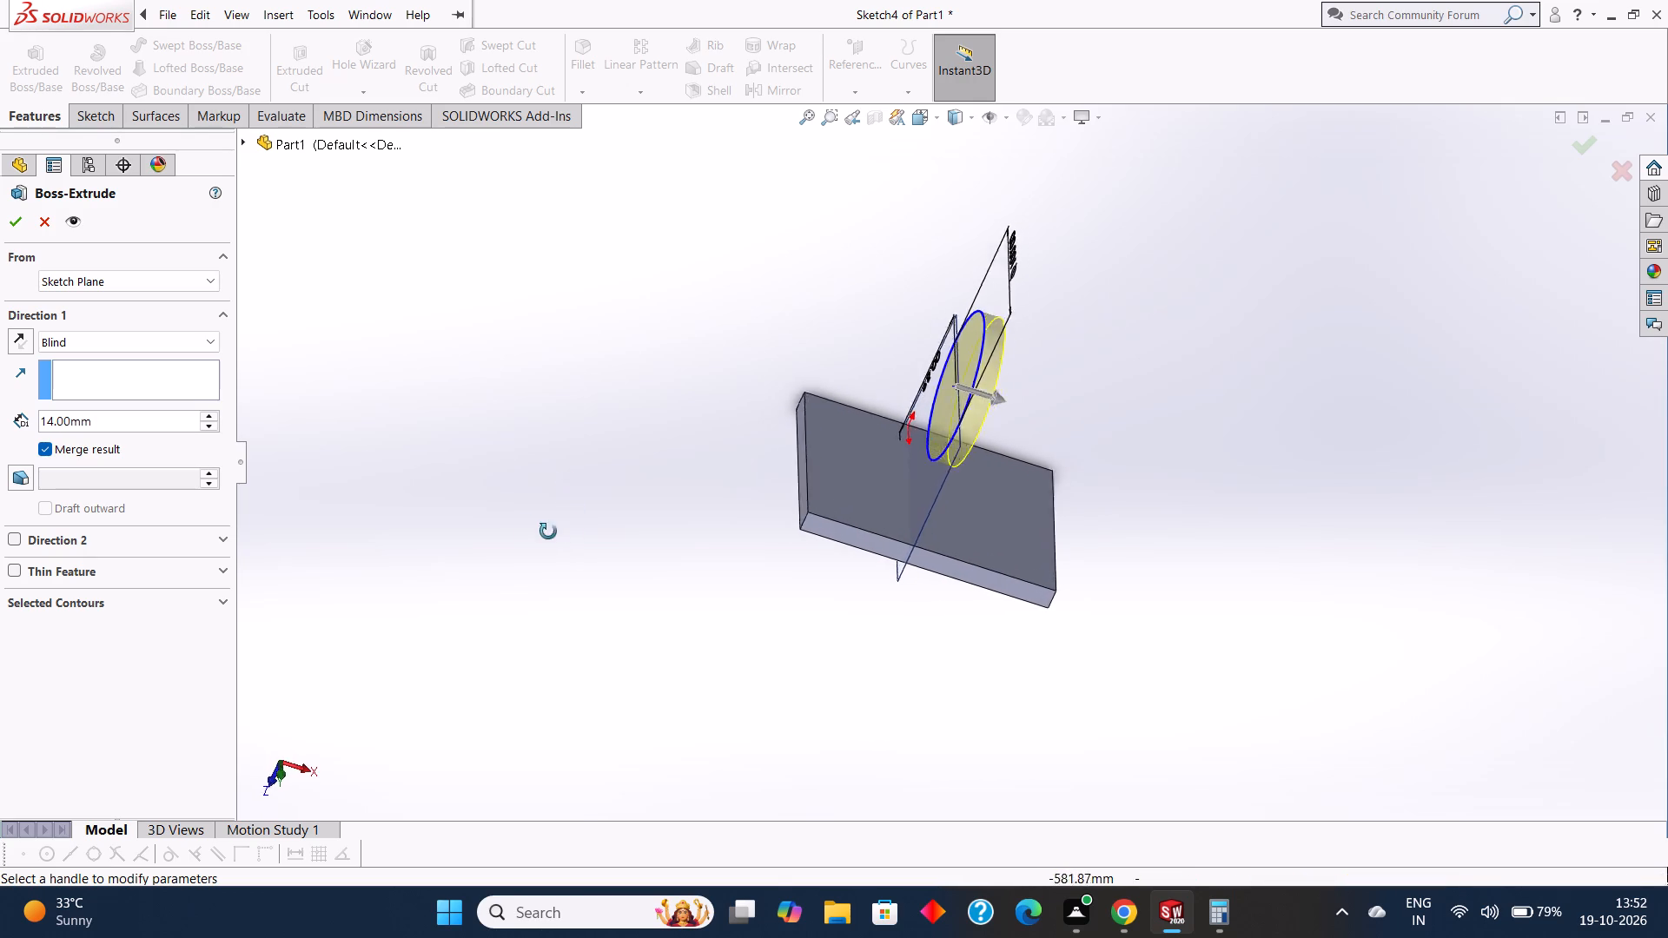
pyautogui.moveTo(548, 532); pyautogui.dragTo(541, 515, button='middle')
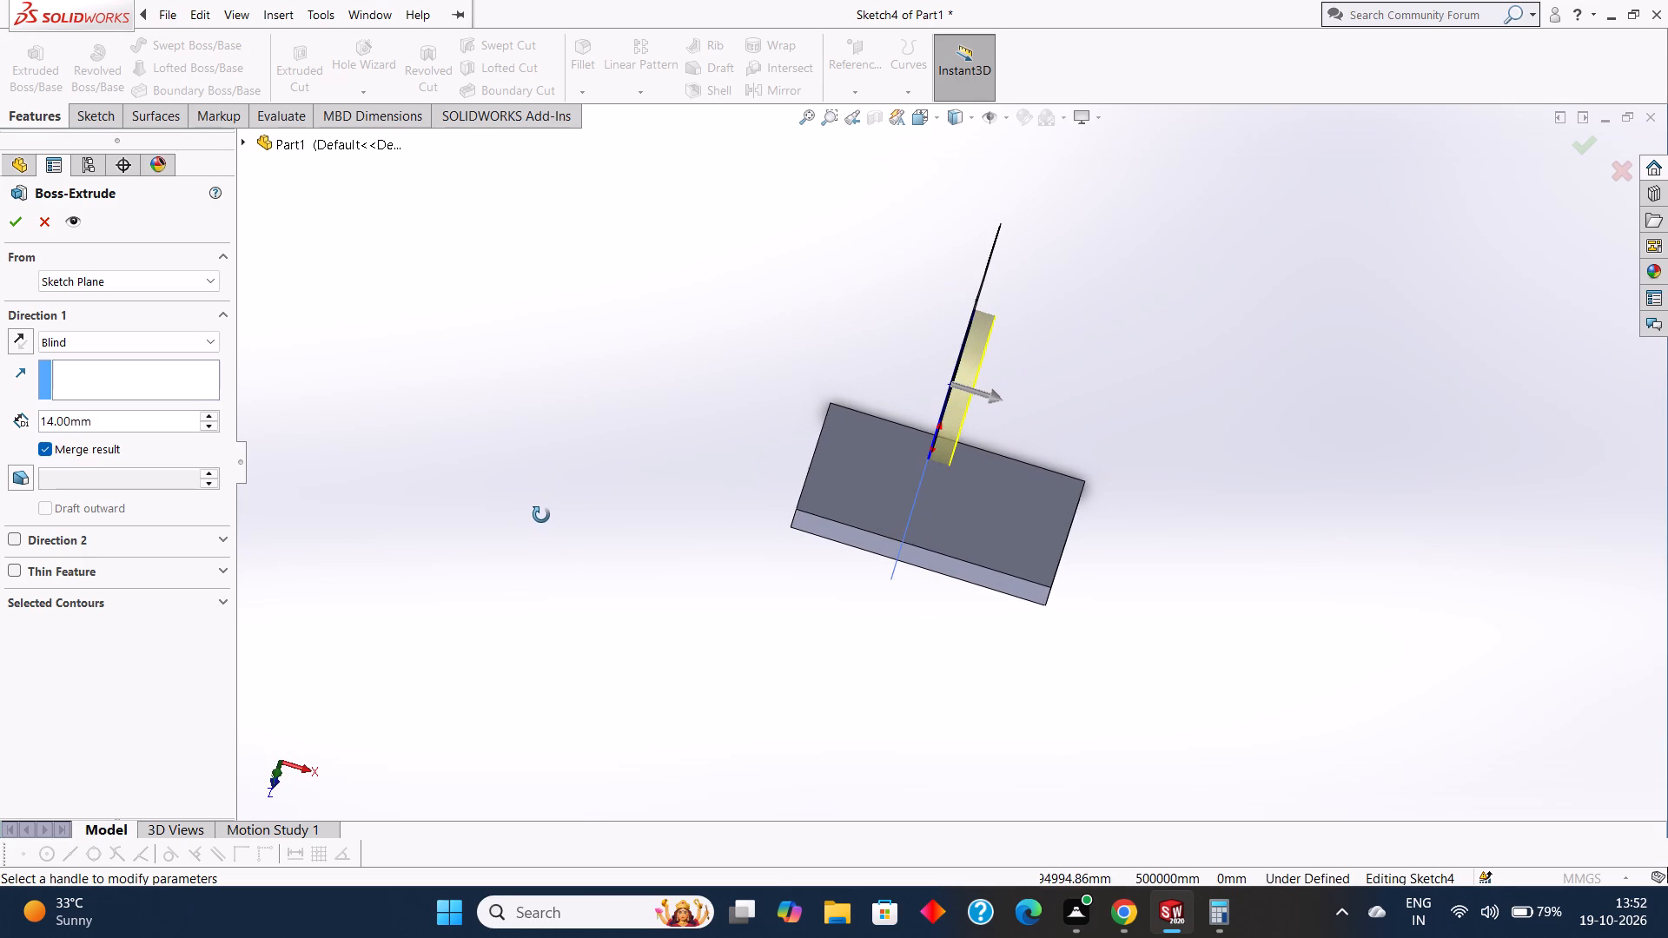
pyautogui.moveTo(541, 515); pyautogui.dragTo(537, 512, button='middle')
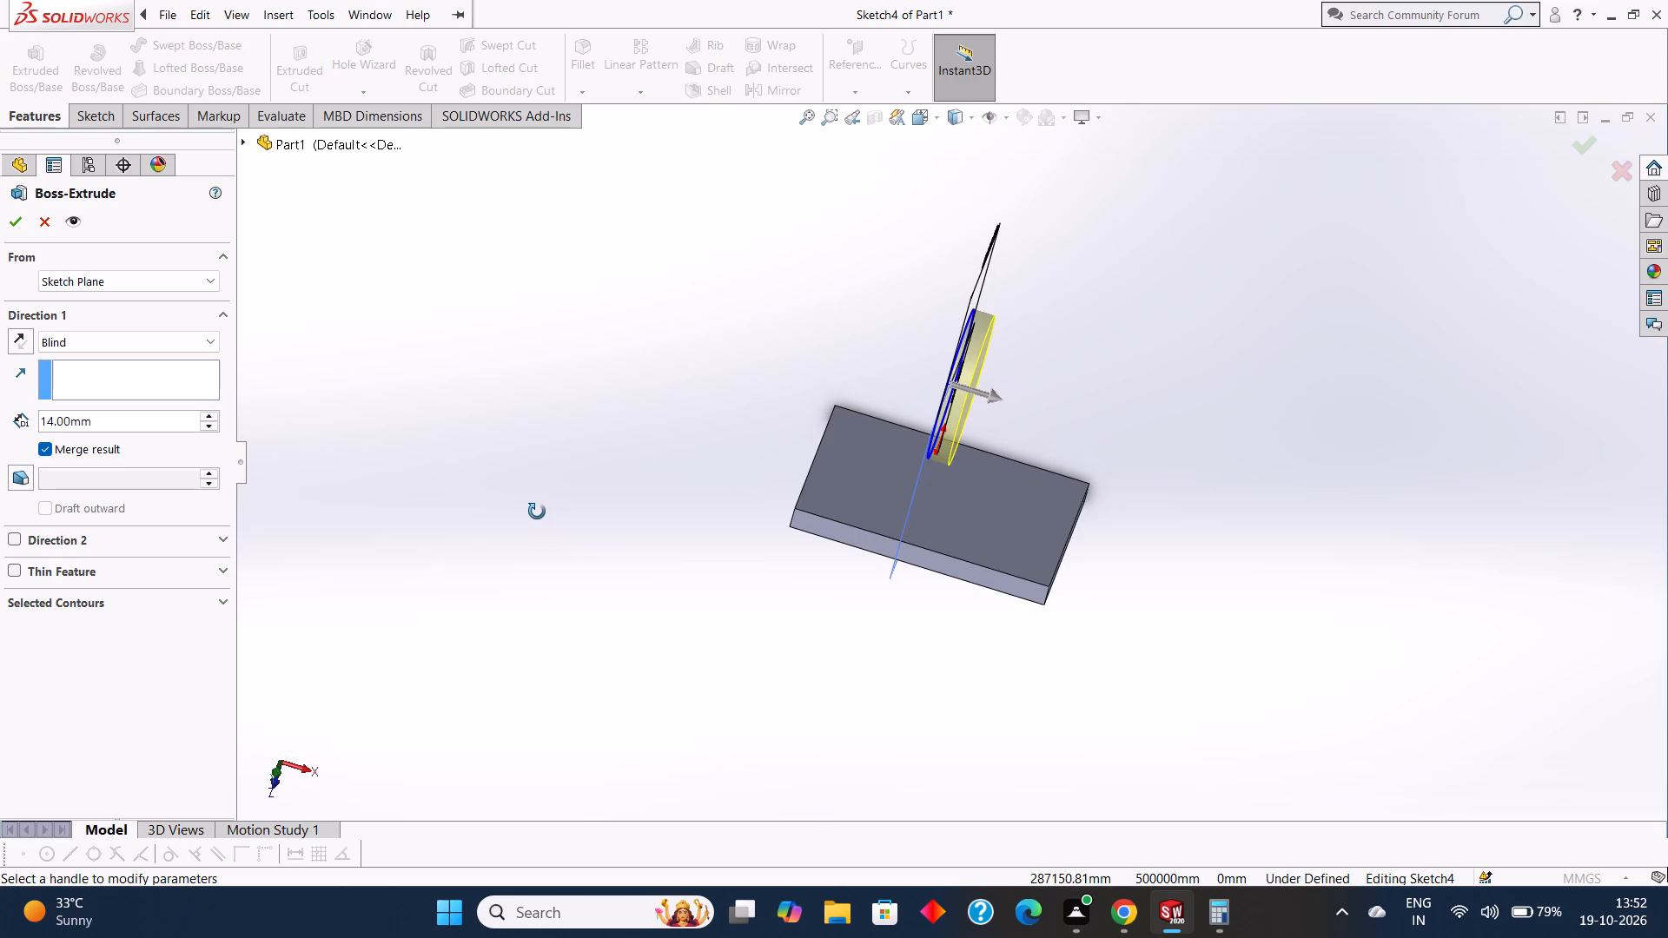
pyautogui.moveTo(537, 512); pyautogui.dragTo(539, 516, button='middle')
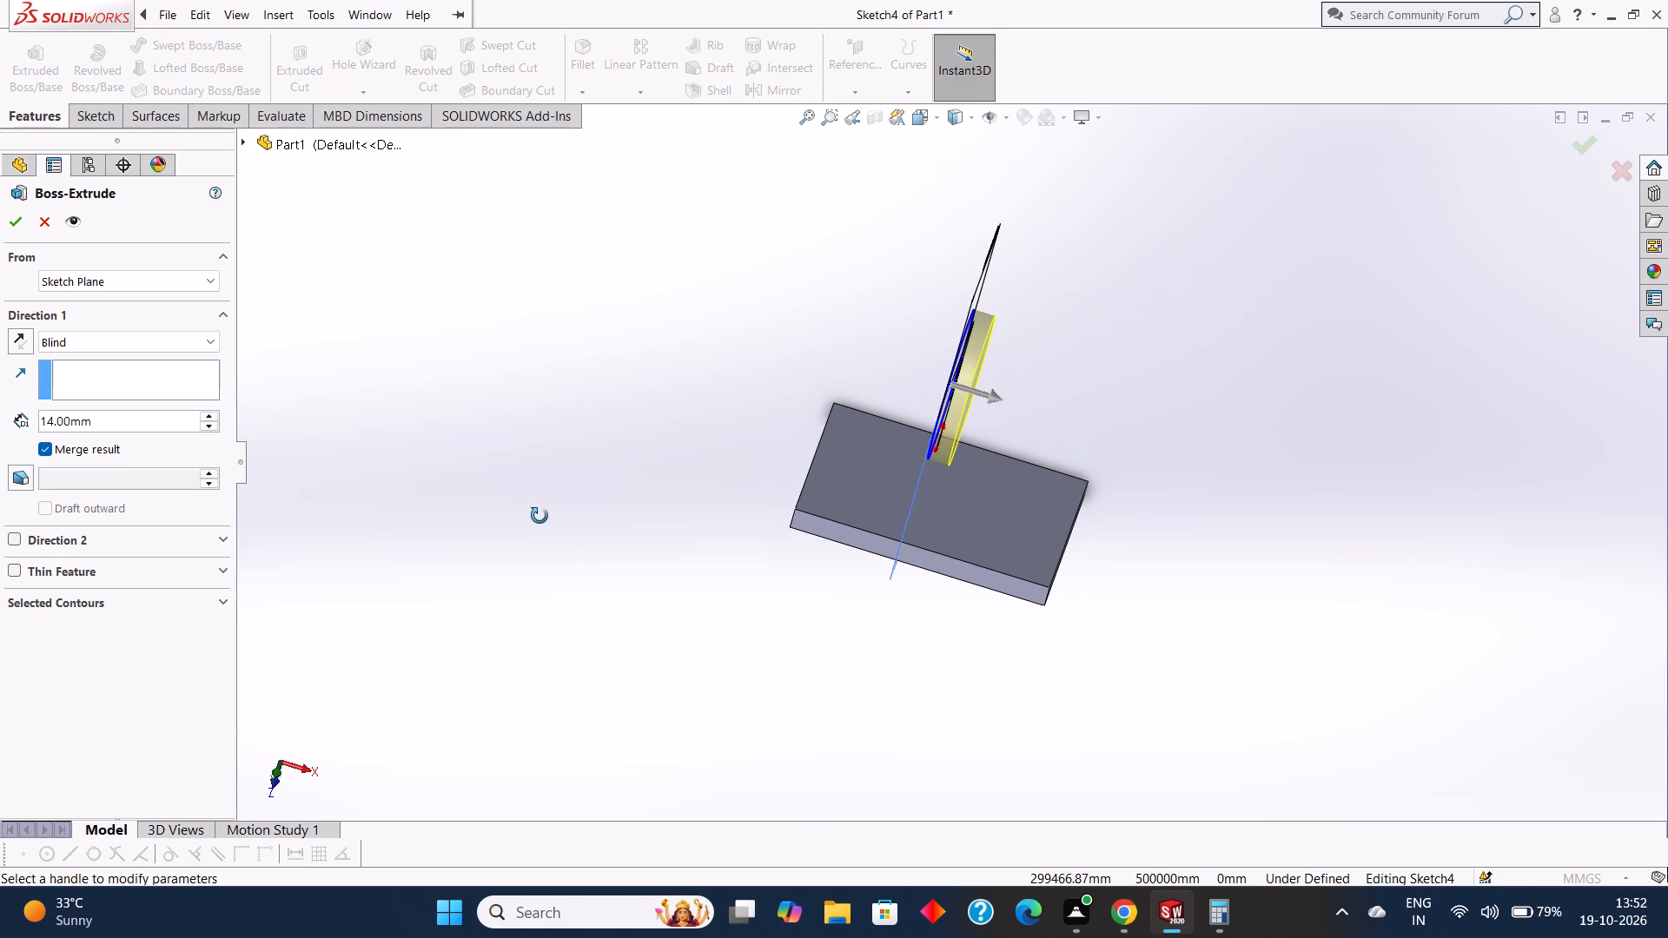
pyautogui.moveTo(539, 516); pyautogui.dragTo(540, 519, button='middle')
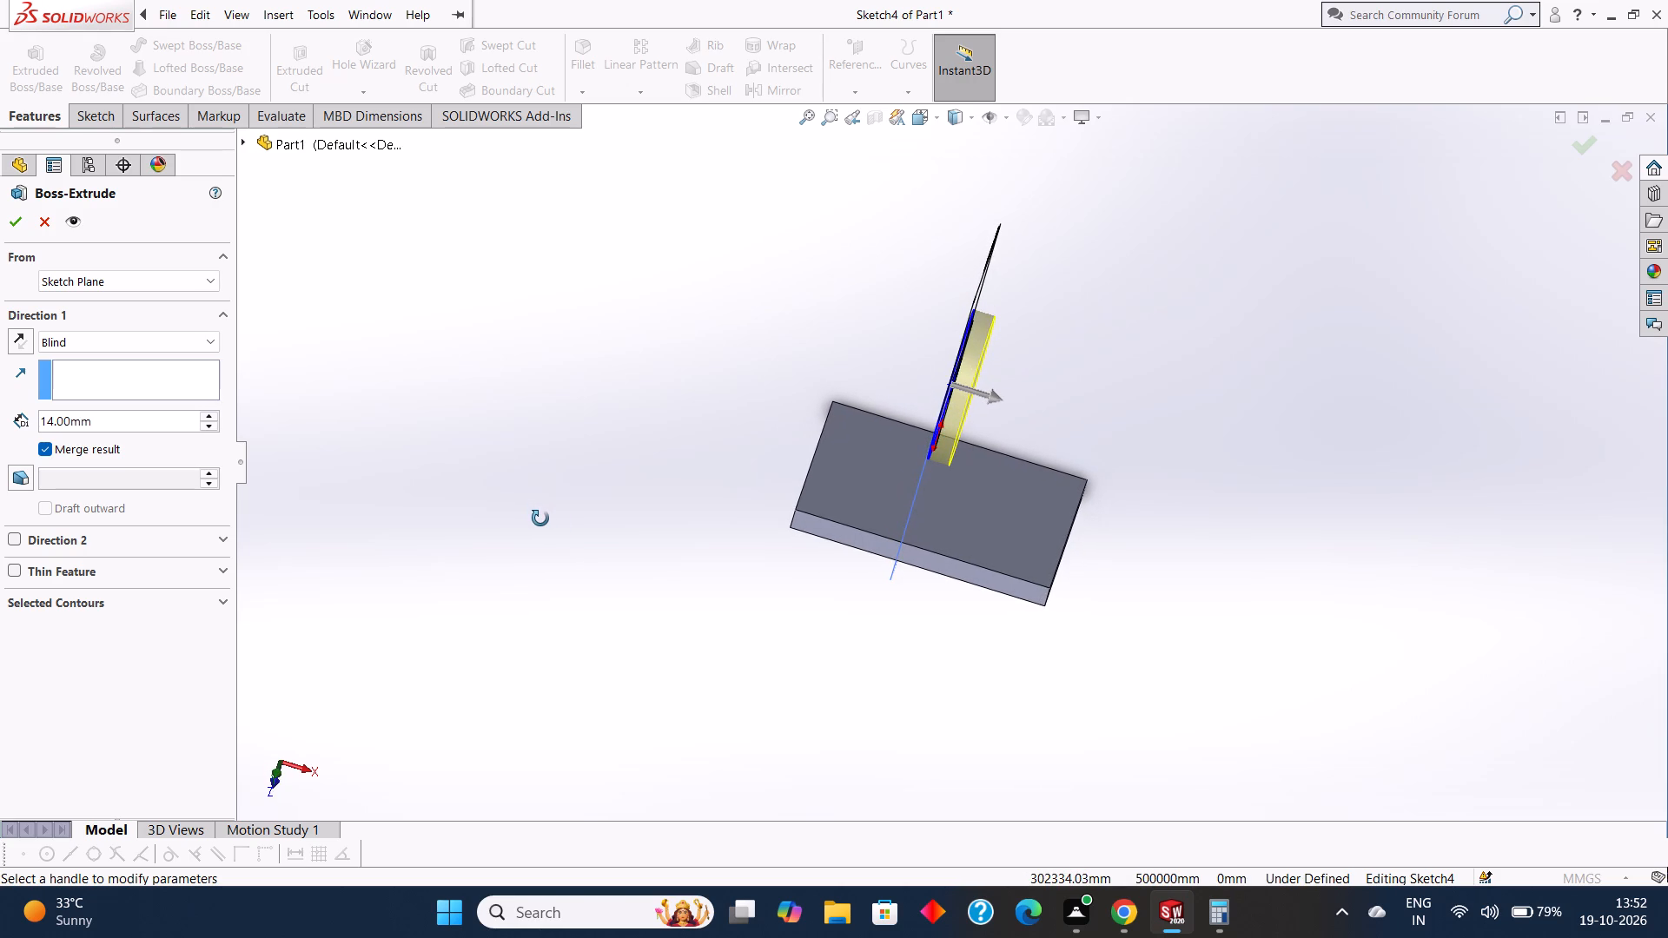
pyautogui.moveTo(540, 519); pyautogui.dragTo(533, 499, button='middle')
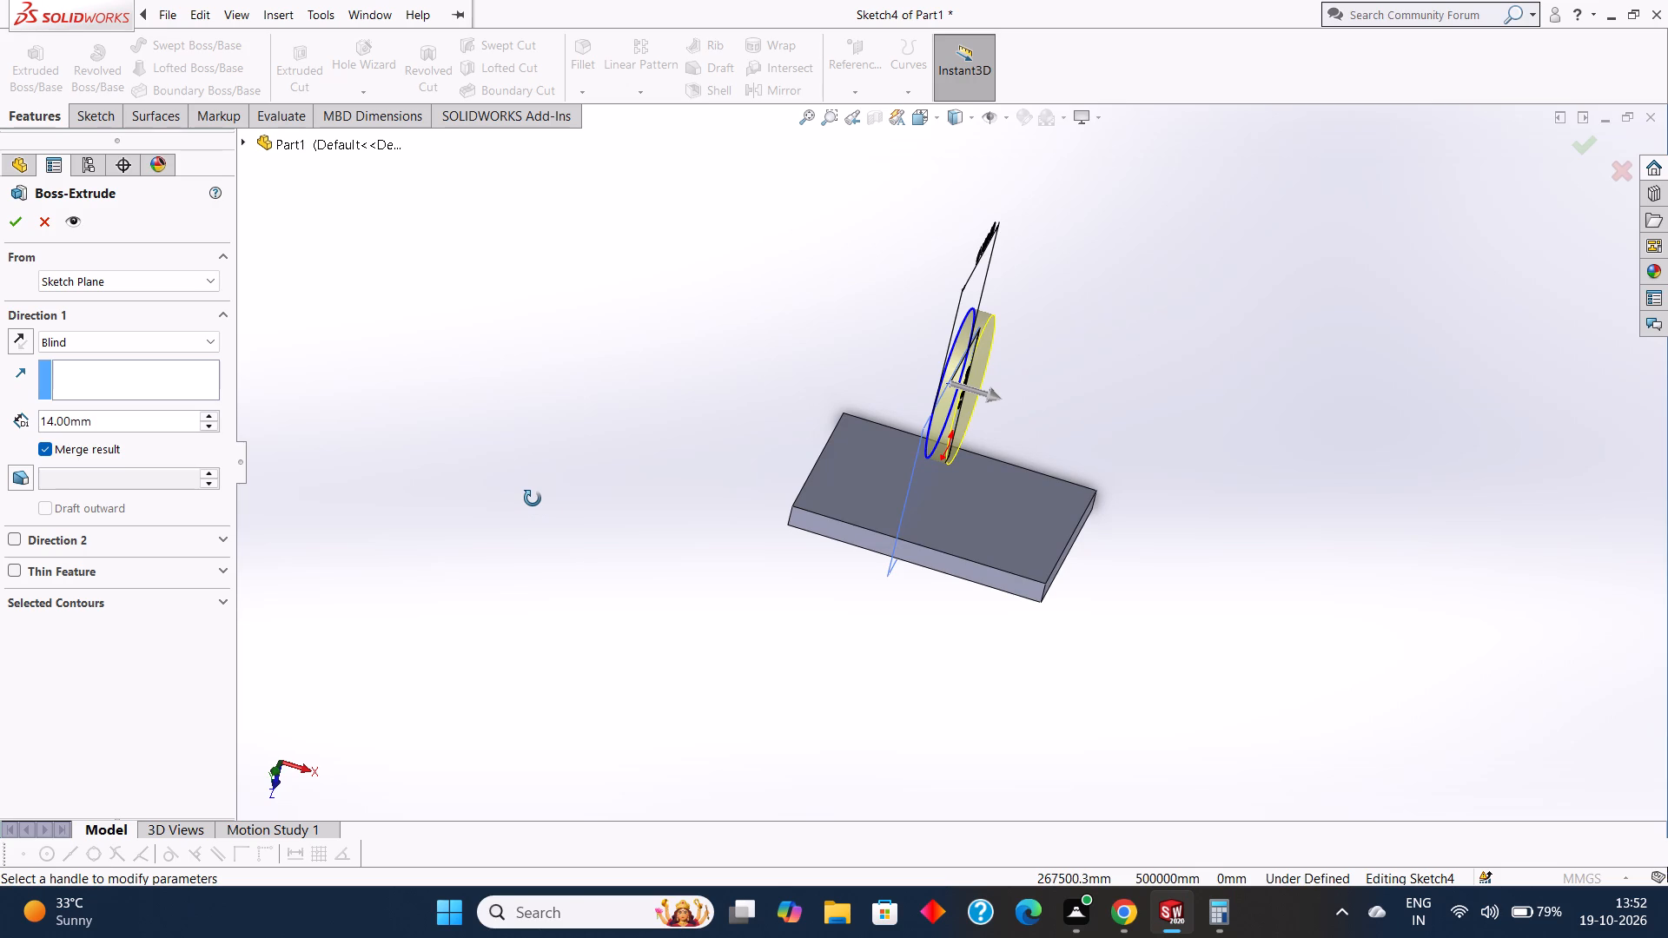
pyautogui.moveTo(533, 499); pyautogui.dragTo(533, 504, button='middle')
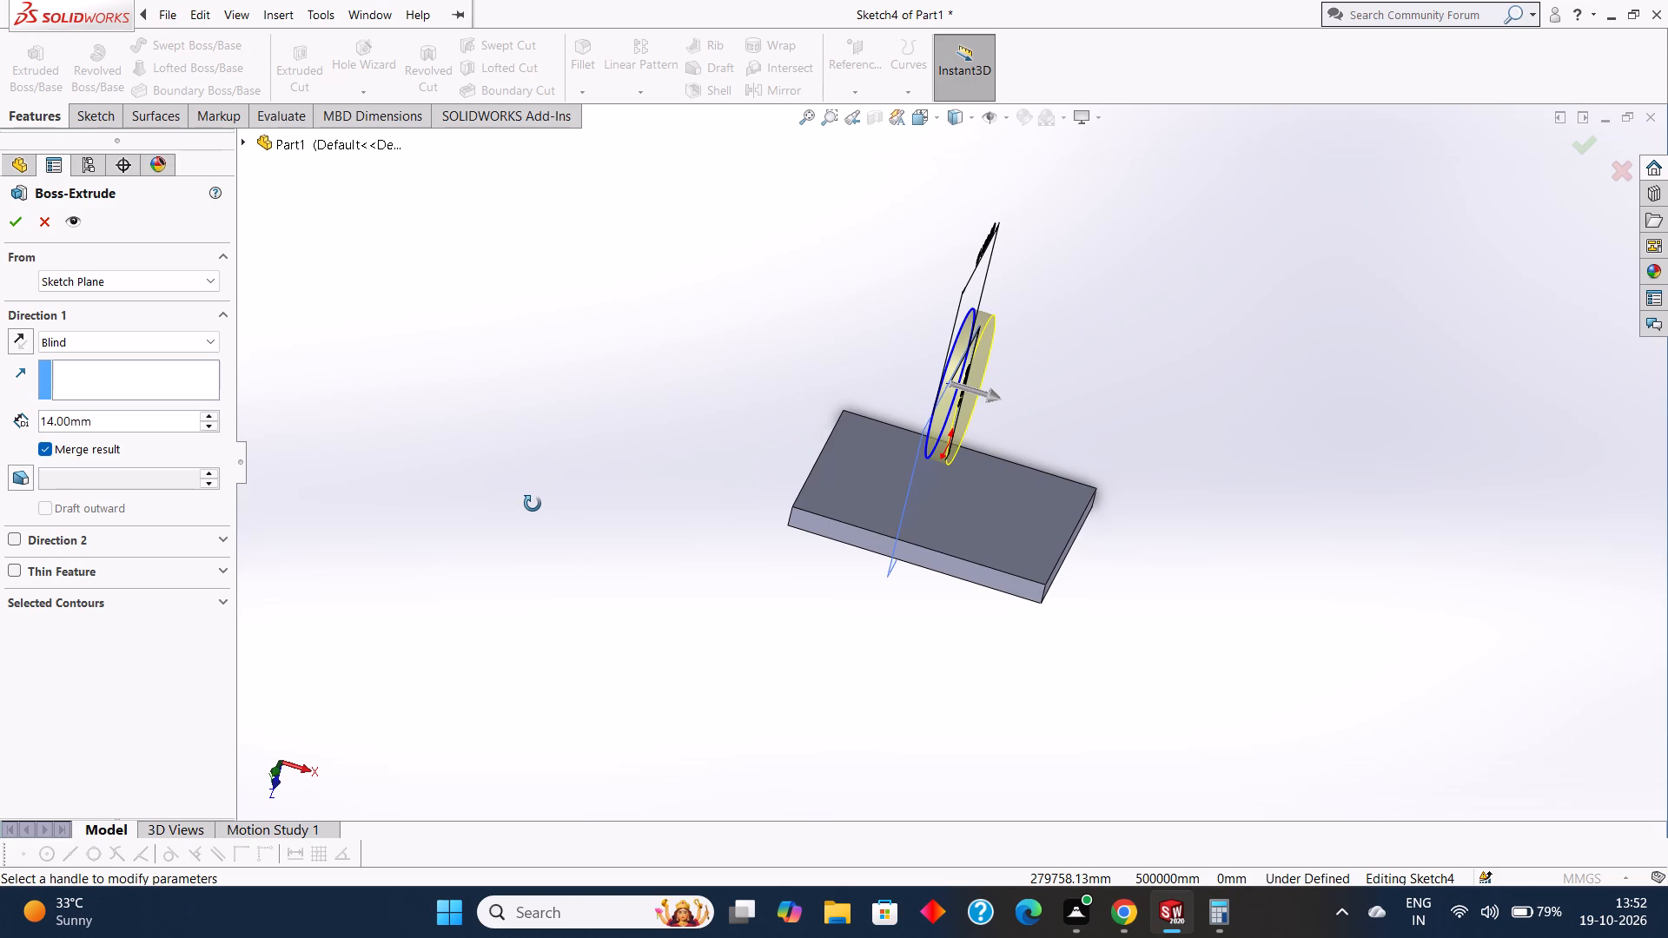
pyautogui.moveTo(533, 504); pyautogui.dragTo(519, 496, button='middle')
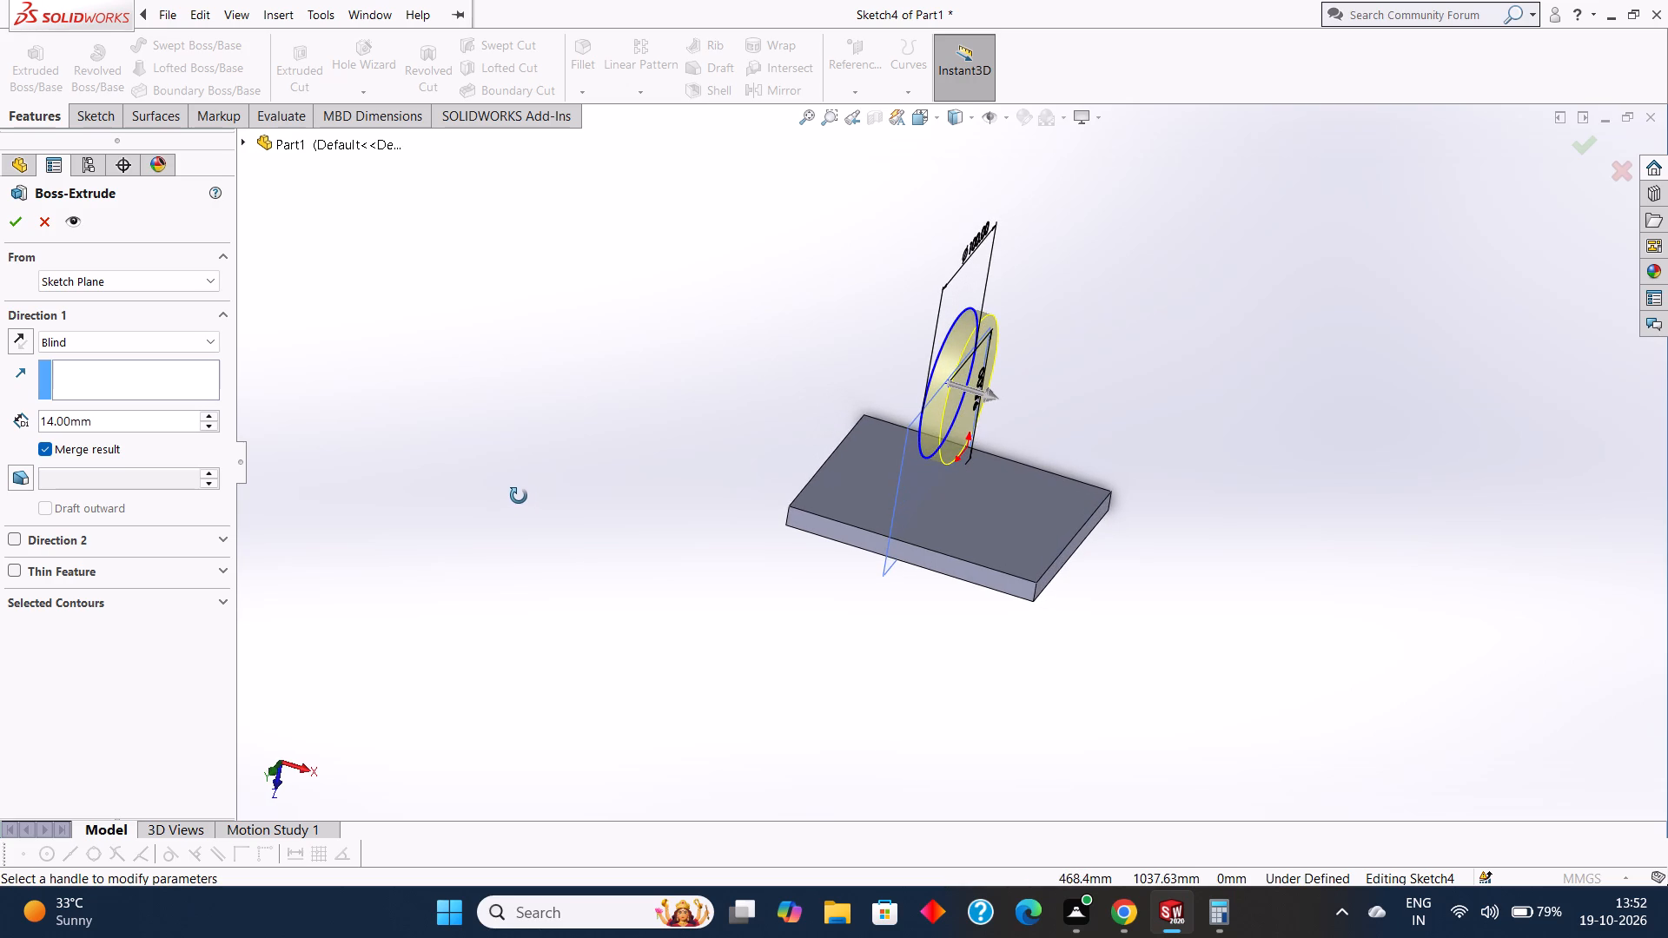
pyautogui.moveTo(519, 496); pyautogui.dragTo(522, 499, button='middle')
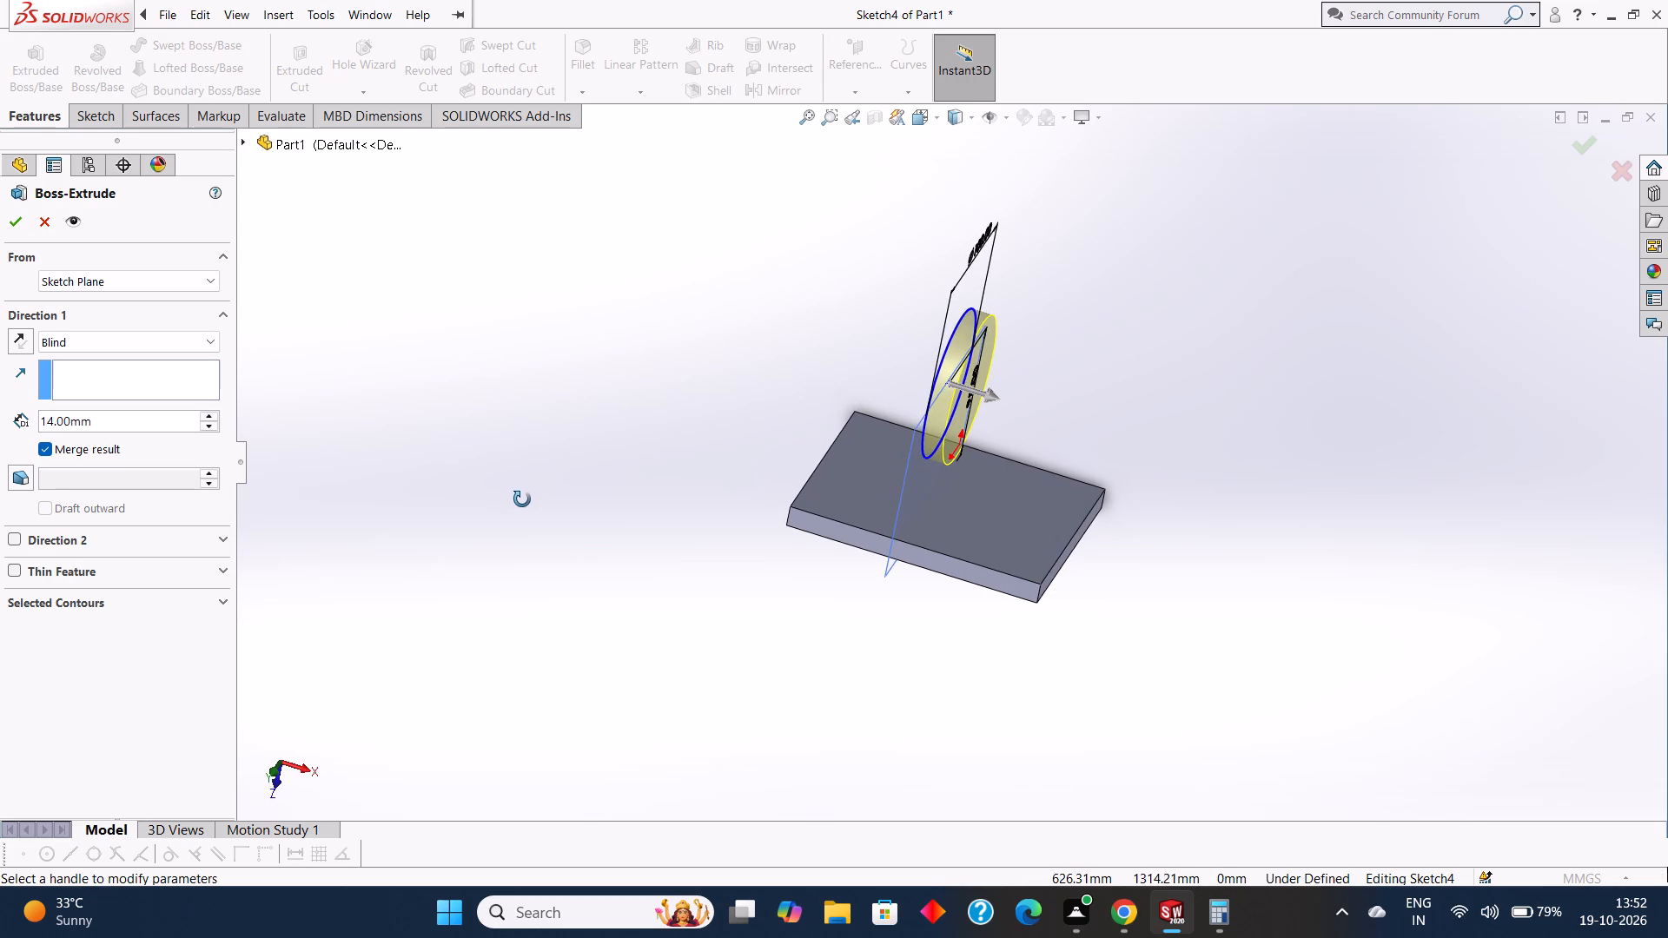
pyautogui.moveTo(522, 499); pyautogui.dragTo(520, 498, button='middle')
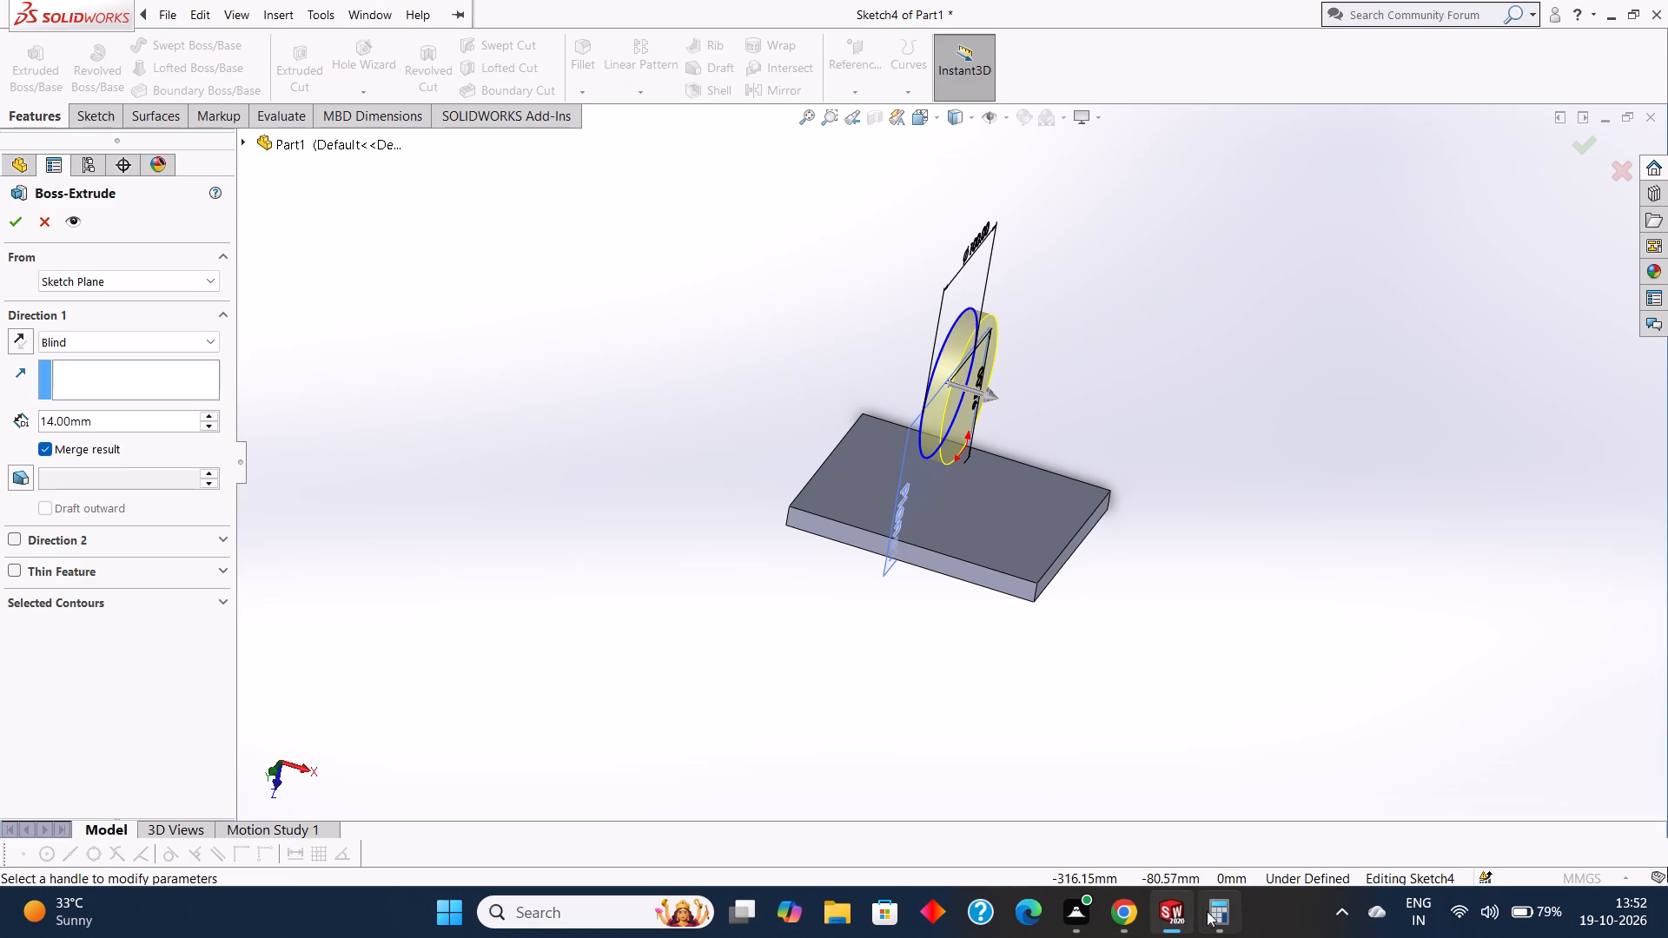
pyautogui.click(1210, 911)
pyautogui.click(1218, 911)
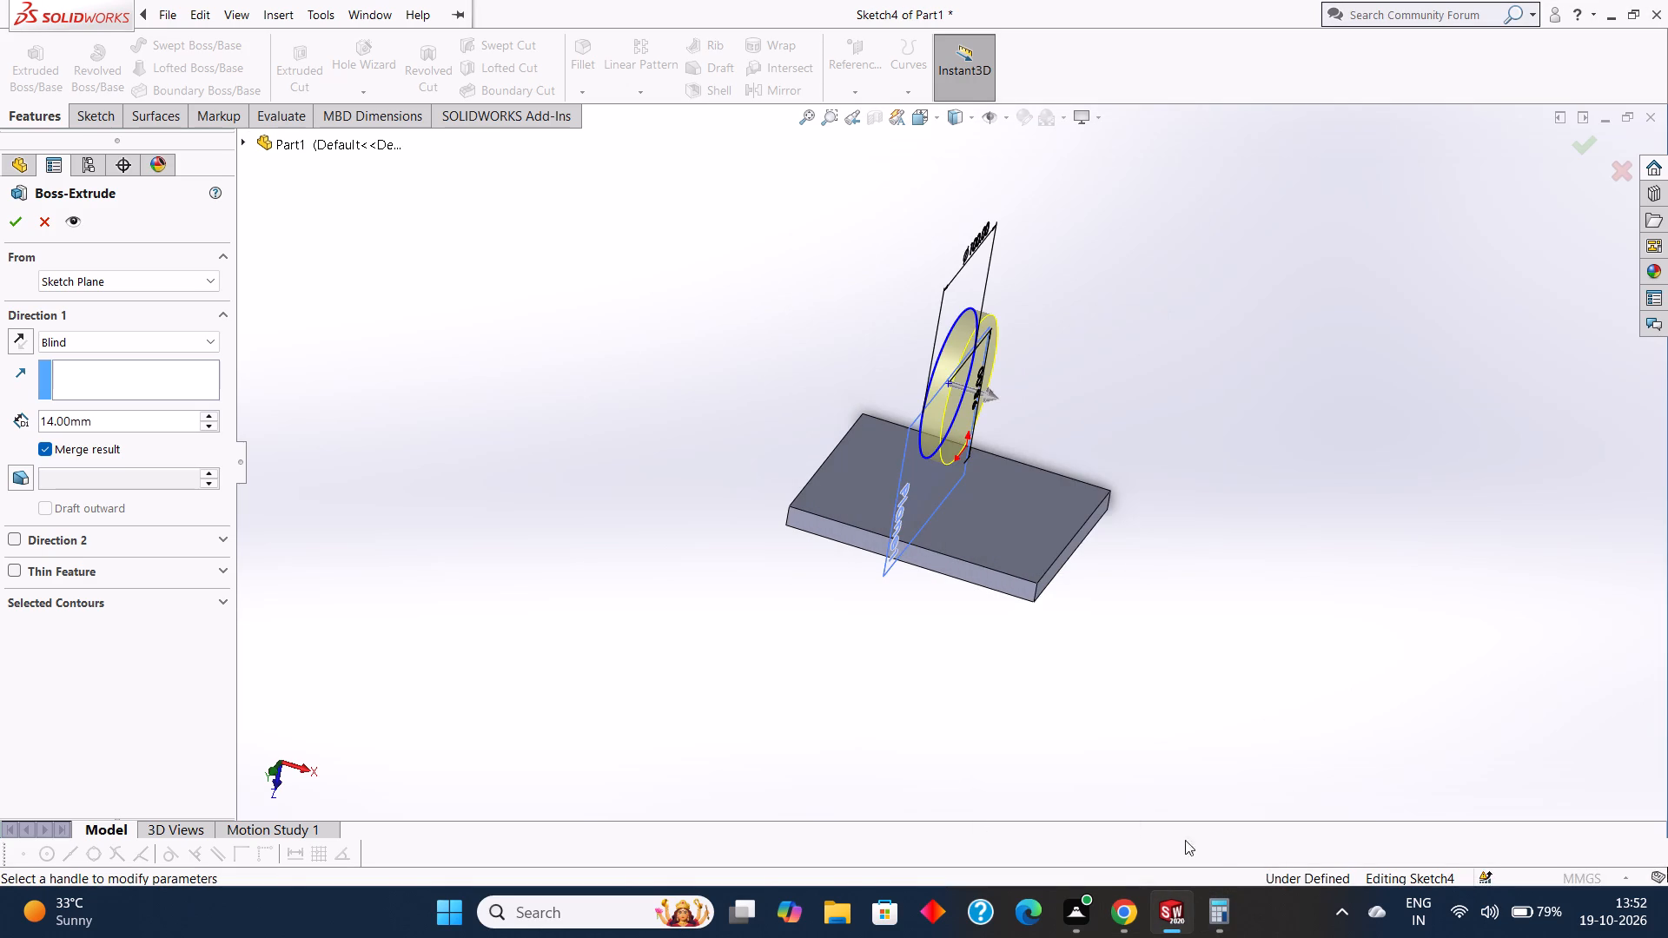
# Examine the extrusion preview against the plate and offset plane from oblique and edge-on angles.
pyautogui.moveTo(887, 655); pyautogui.dragTo(899, 648, button='middle')
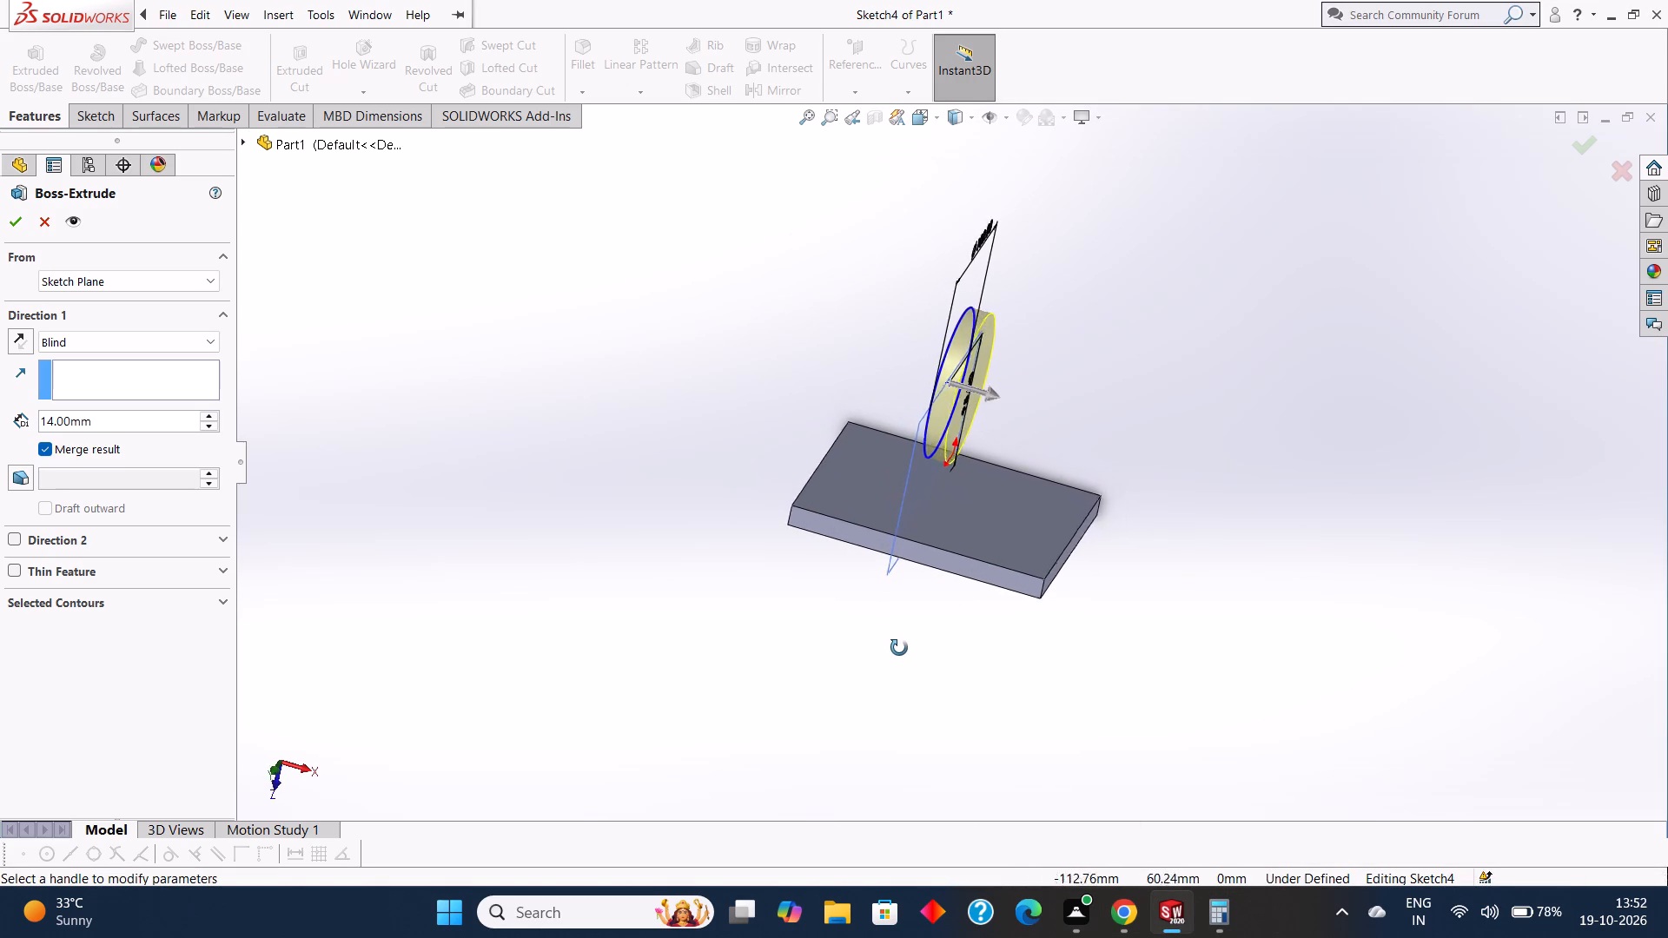
pyautogui.moveTo(899, 648); pyautogui.dragTo(876, 651, button='middle')
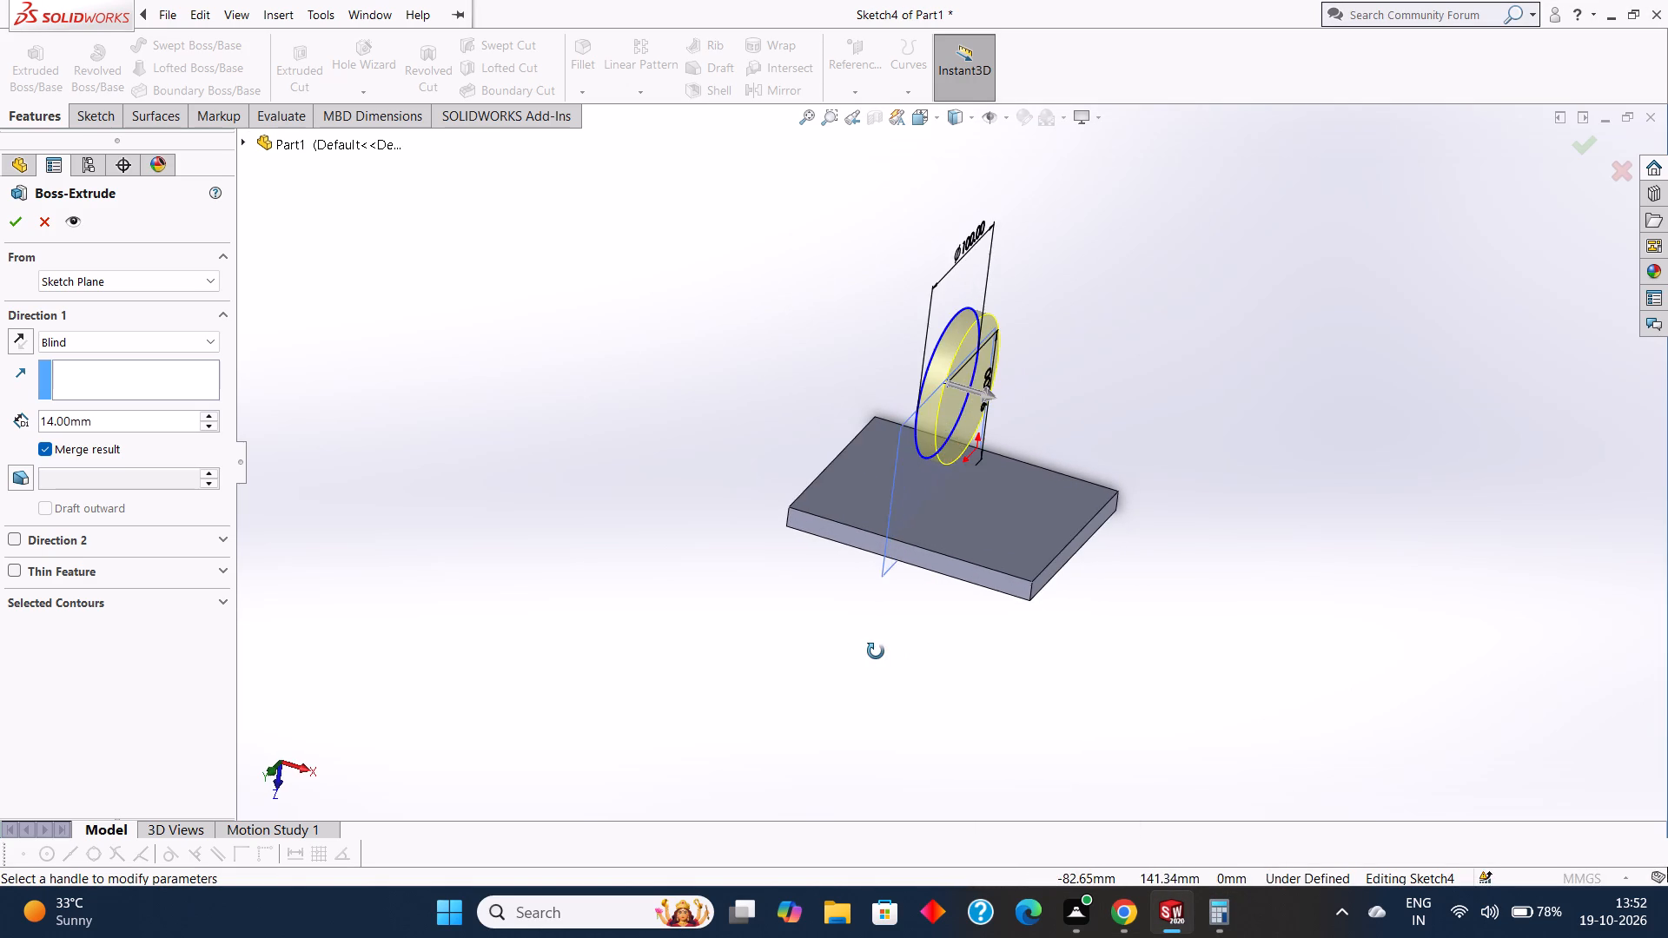
pyautogui.moveTo(876, 651); pyautogui.dragTo(897, 662, button='middle')
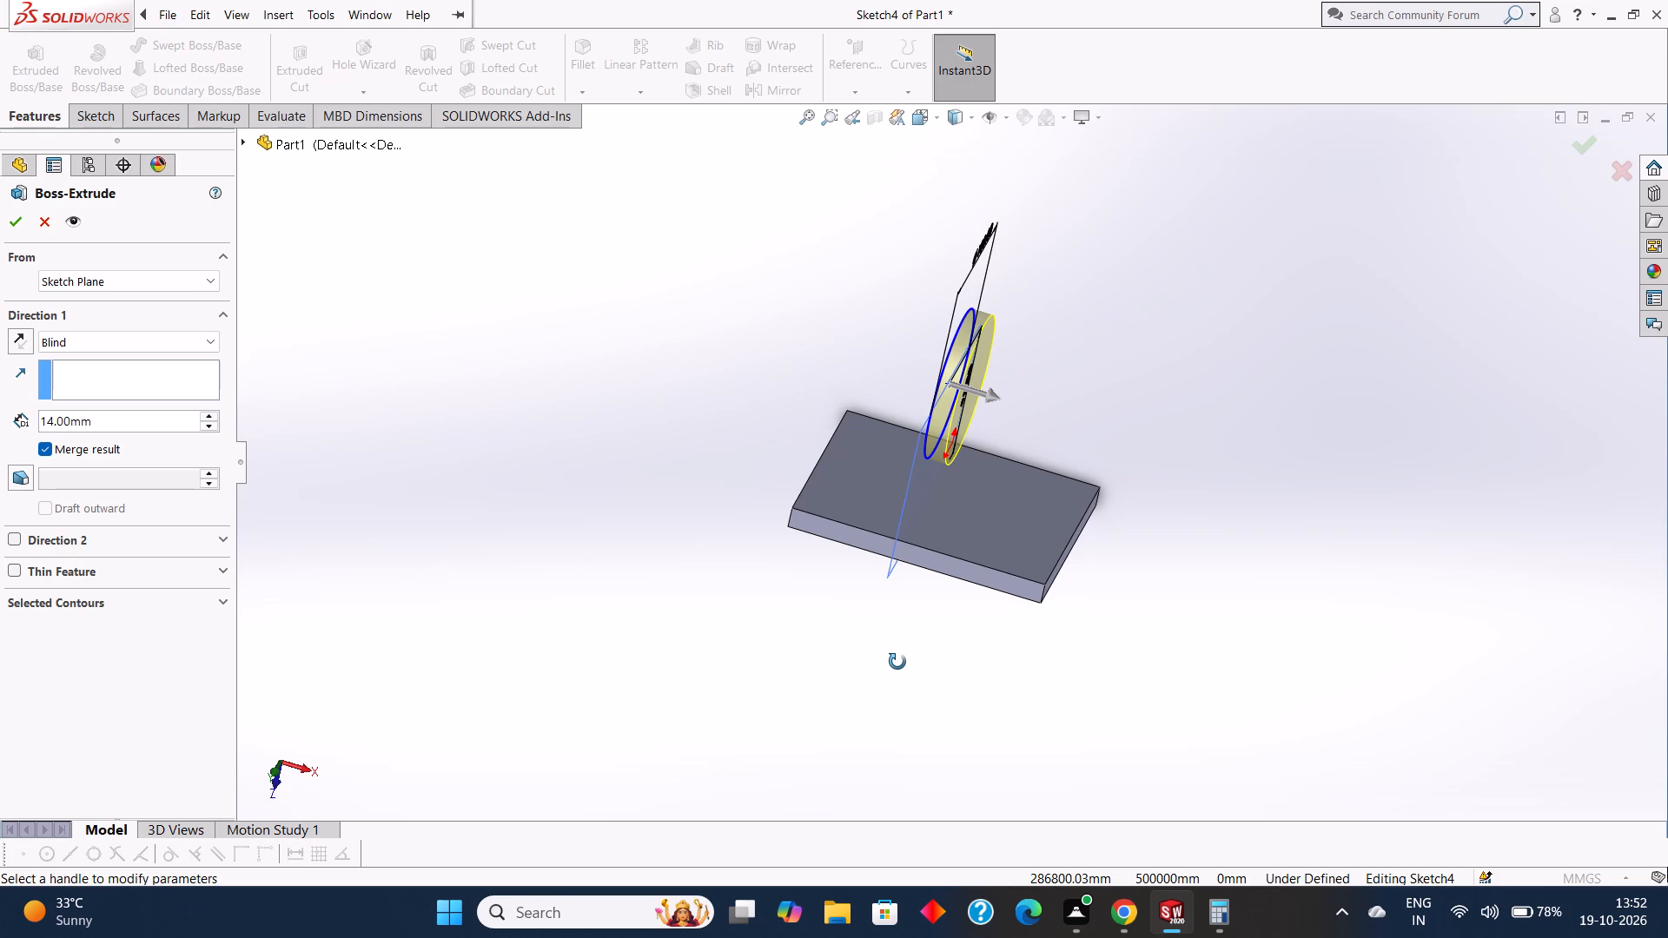
pyautogui.moveTo(897, 662); pyautogui.dragTo(883, 654, button='middle')
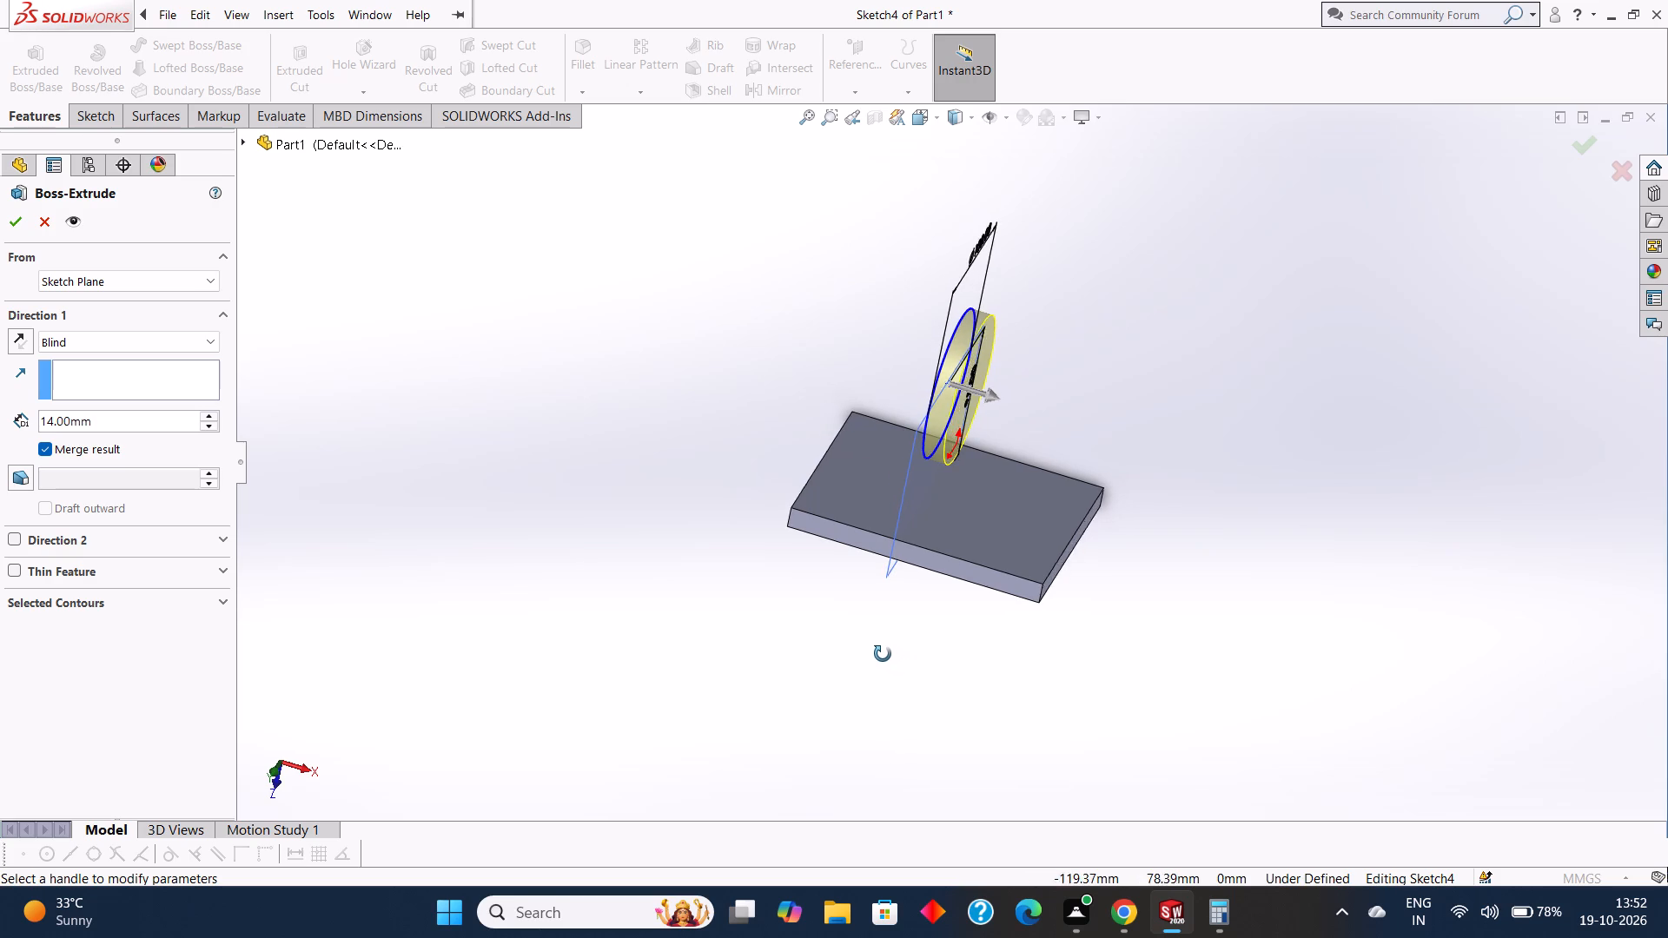
pyautogui.moveTo(883, 654); pyautogui.dragTo(890, 650, button='middle')
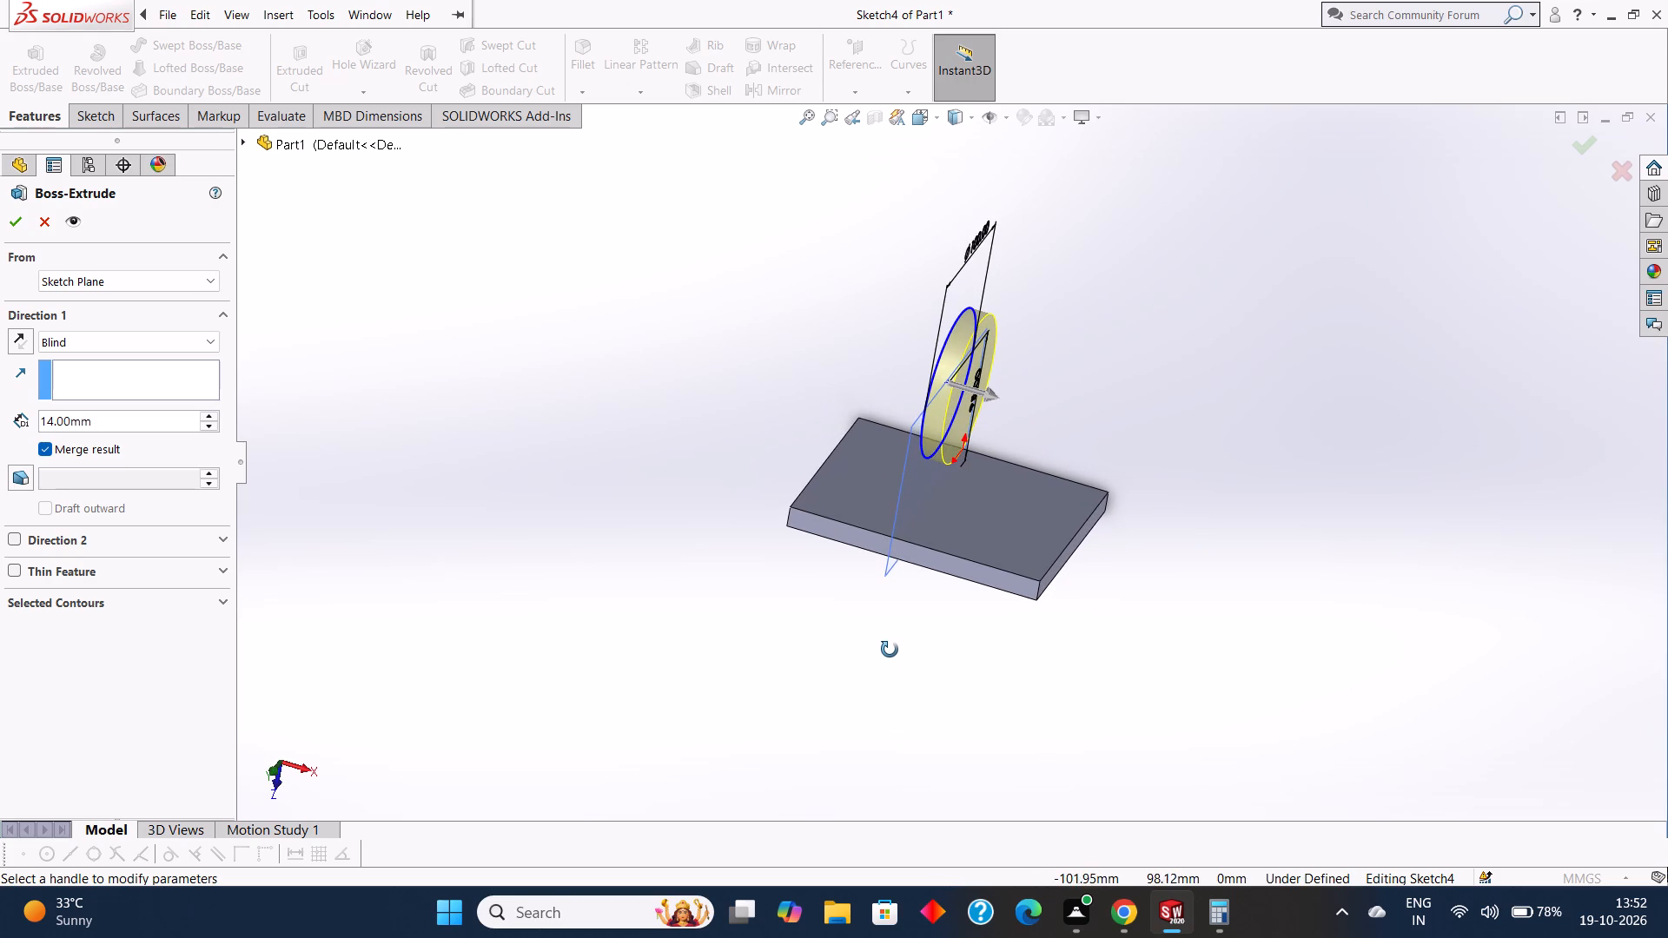
pyautogui.moveTo(890, 650); pyautogui.dragTo(897, 658, button='middle')
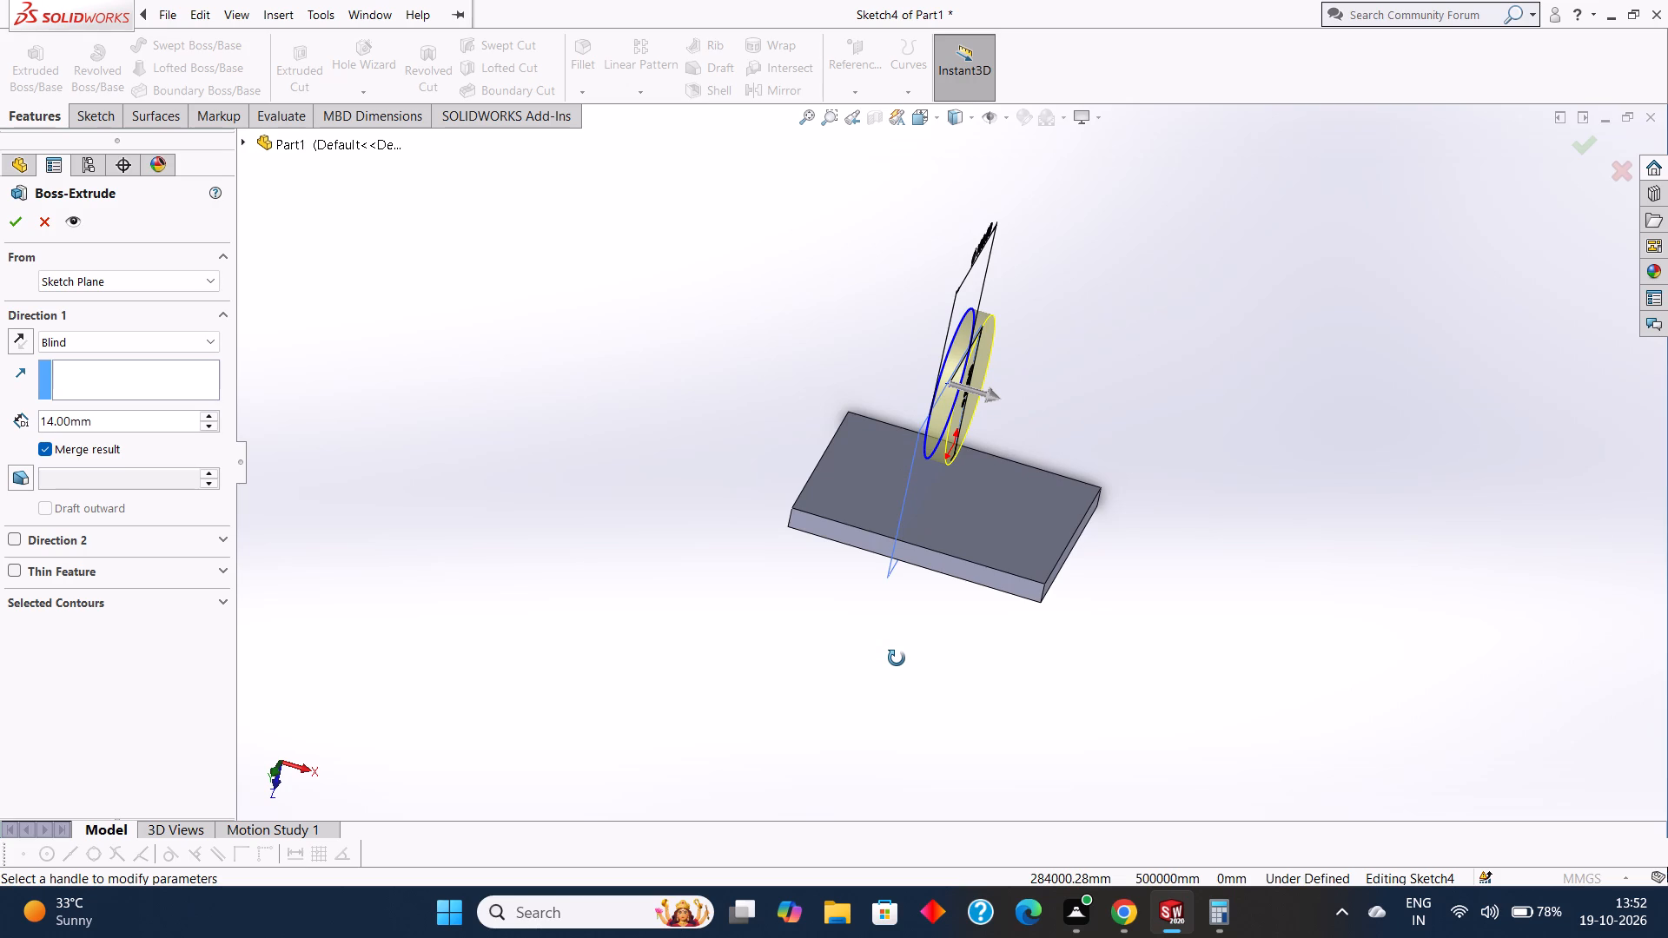
pyautogui.moveTo(897, 658); pyautogui.dragTo(896, 657, button='middle')
pyautogui.moveTo(1111, 616); pyautogui.dragTo(1121, 619, button='middle')
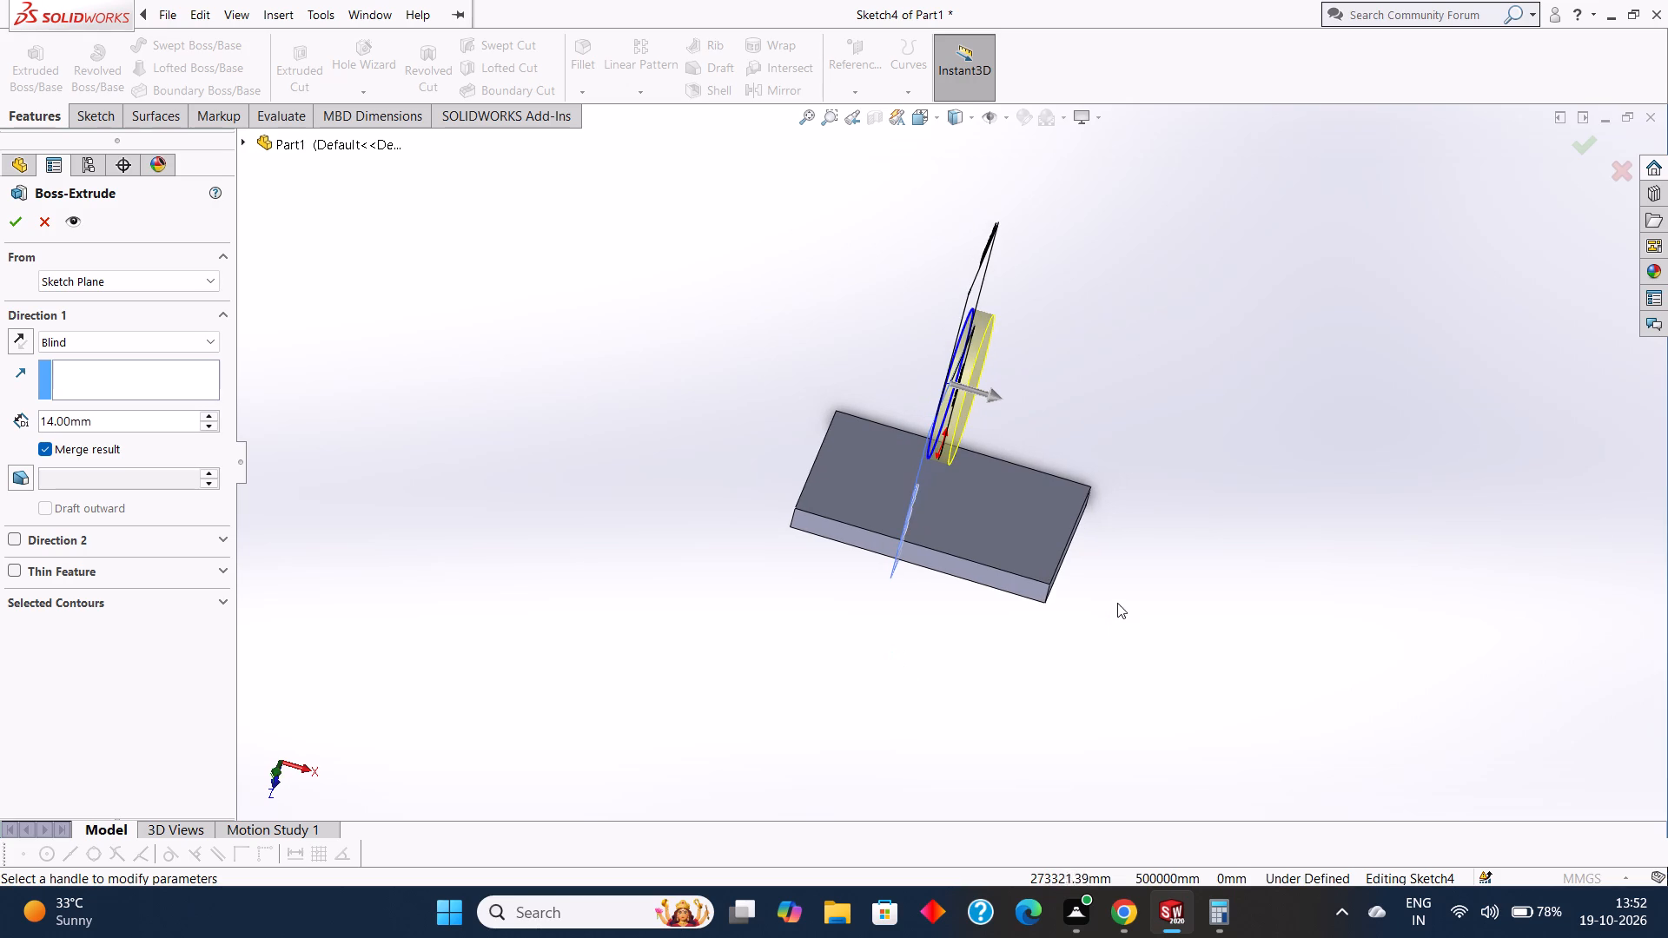
pyautogui.moveTo(1117, 603); pyautogui.dragTo(1123, 542, button='middle')
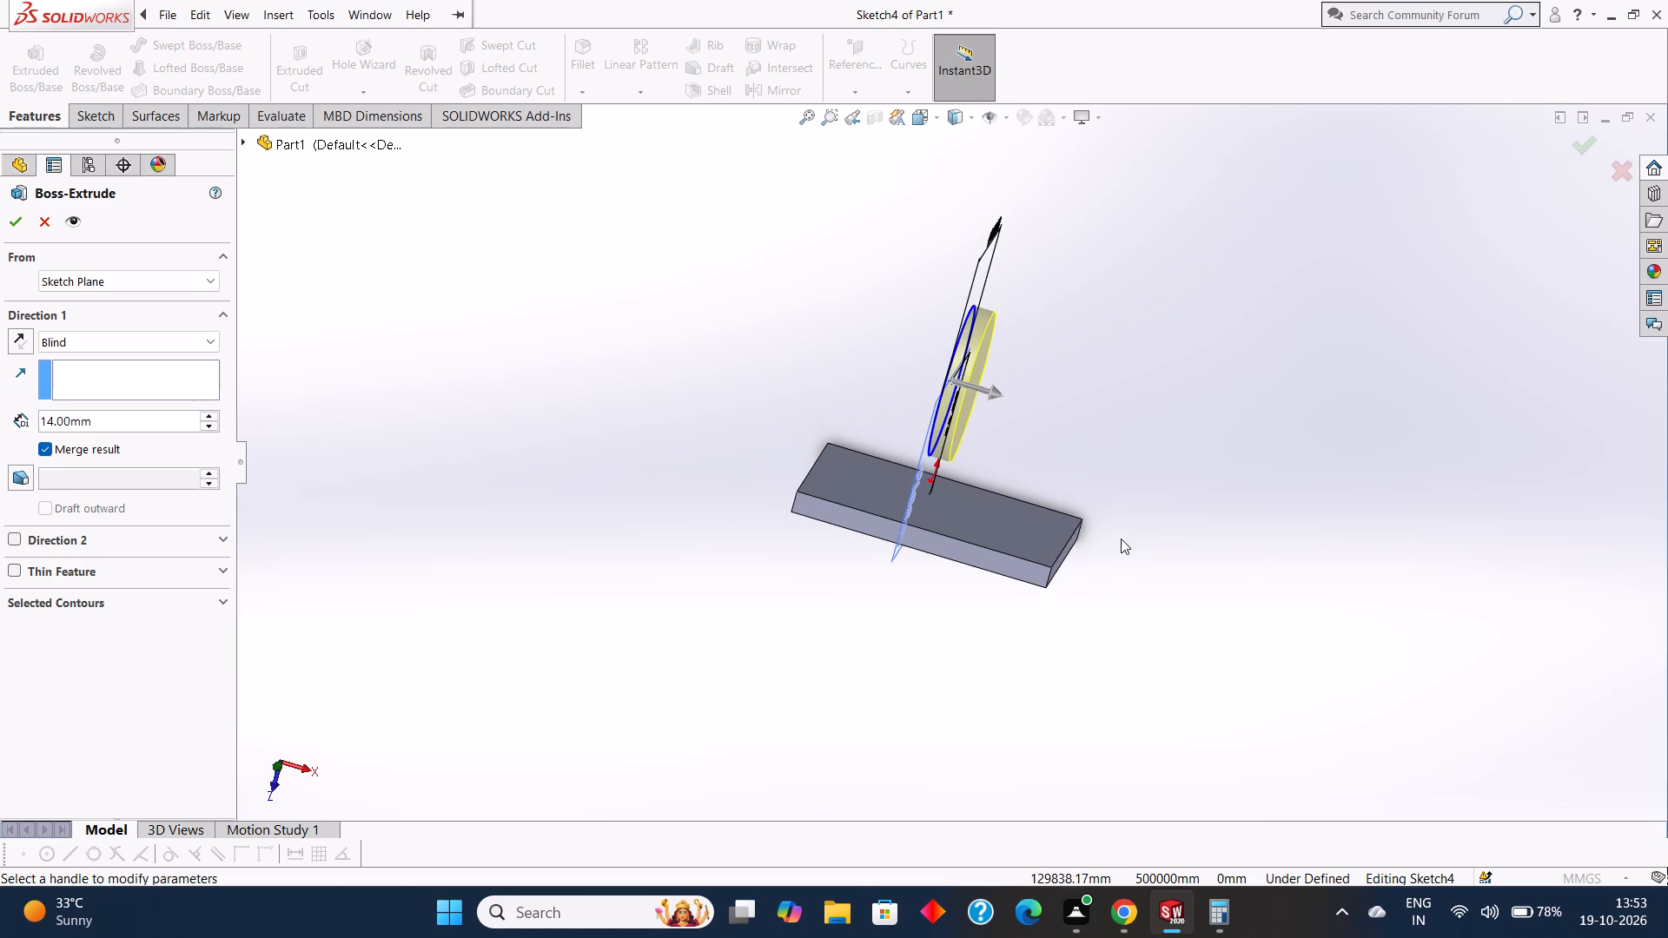
pyautogui.moveTo(1125, 493); pyautogui.dragTo(1142, 457, button='middle')
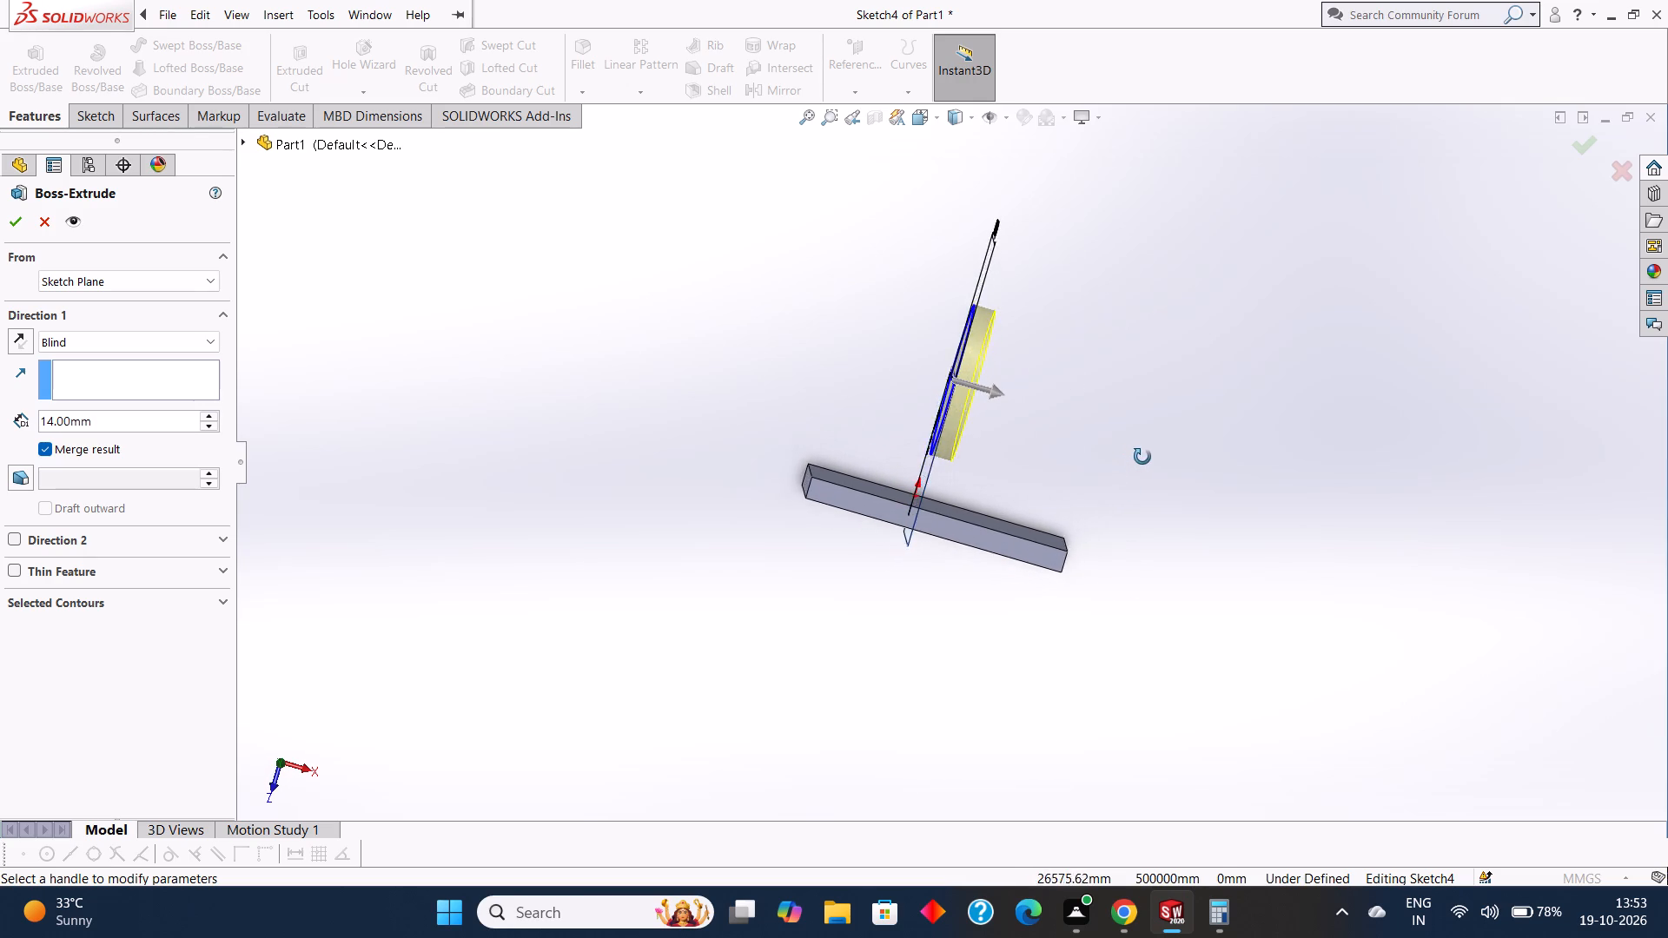
pyautogui.moveTo(1142, 457); pyautogui.dragTo(1139, 471, button='middle')
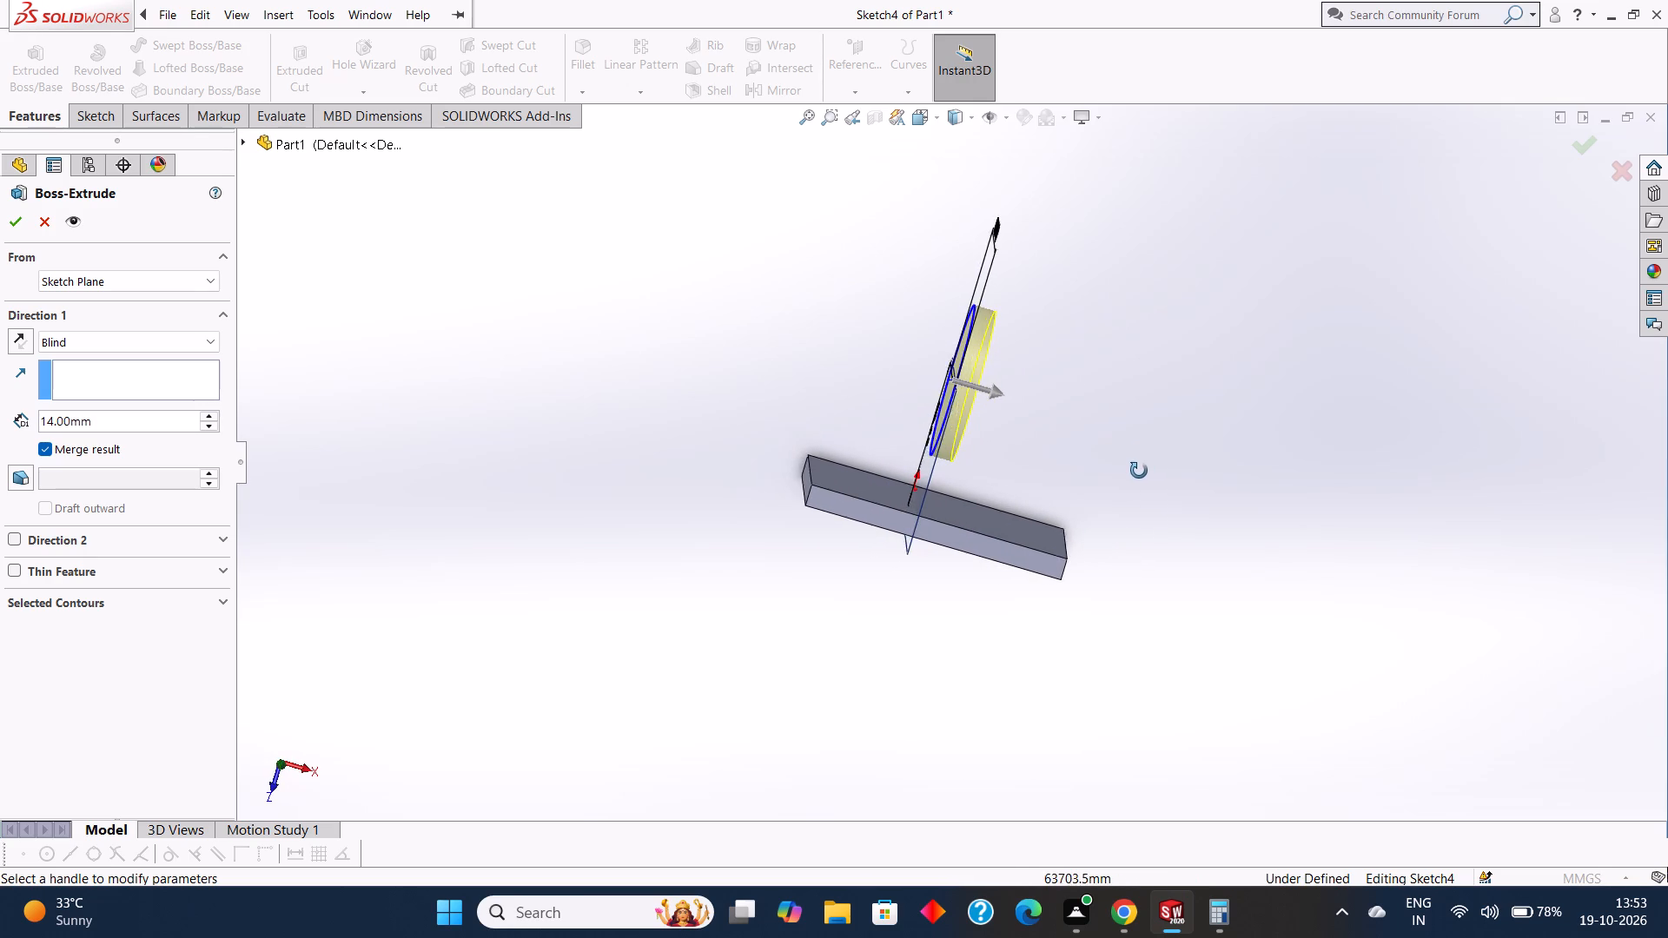
pyautogui.moveTo(1139, 471); pyautogui.dragTo(1136, 469, button='middle')
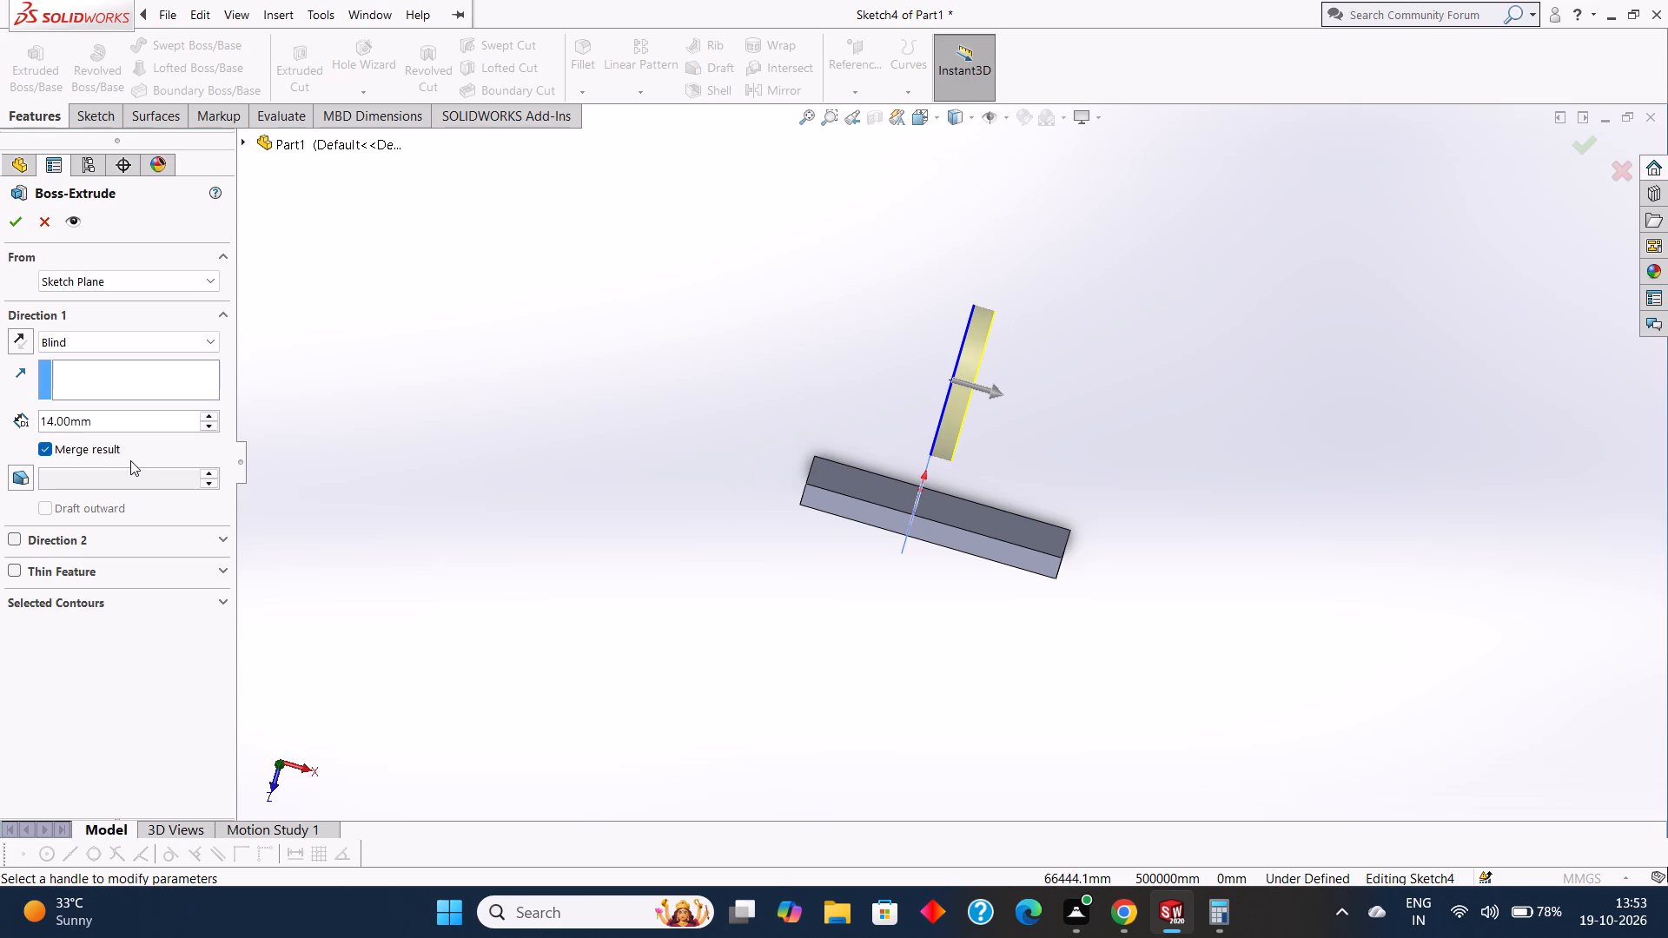
pyautogui.moveTo(741, 567); pyautogui.dragTo(766, 619, button='middle')
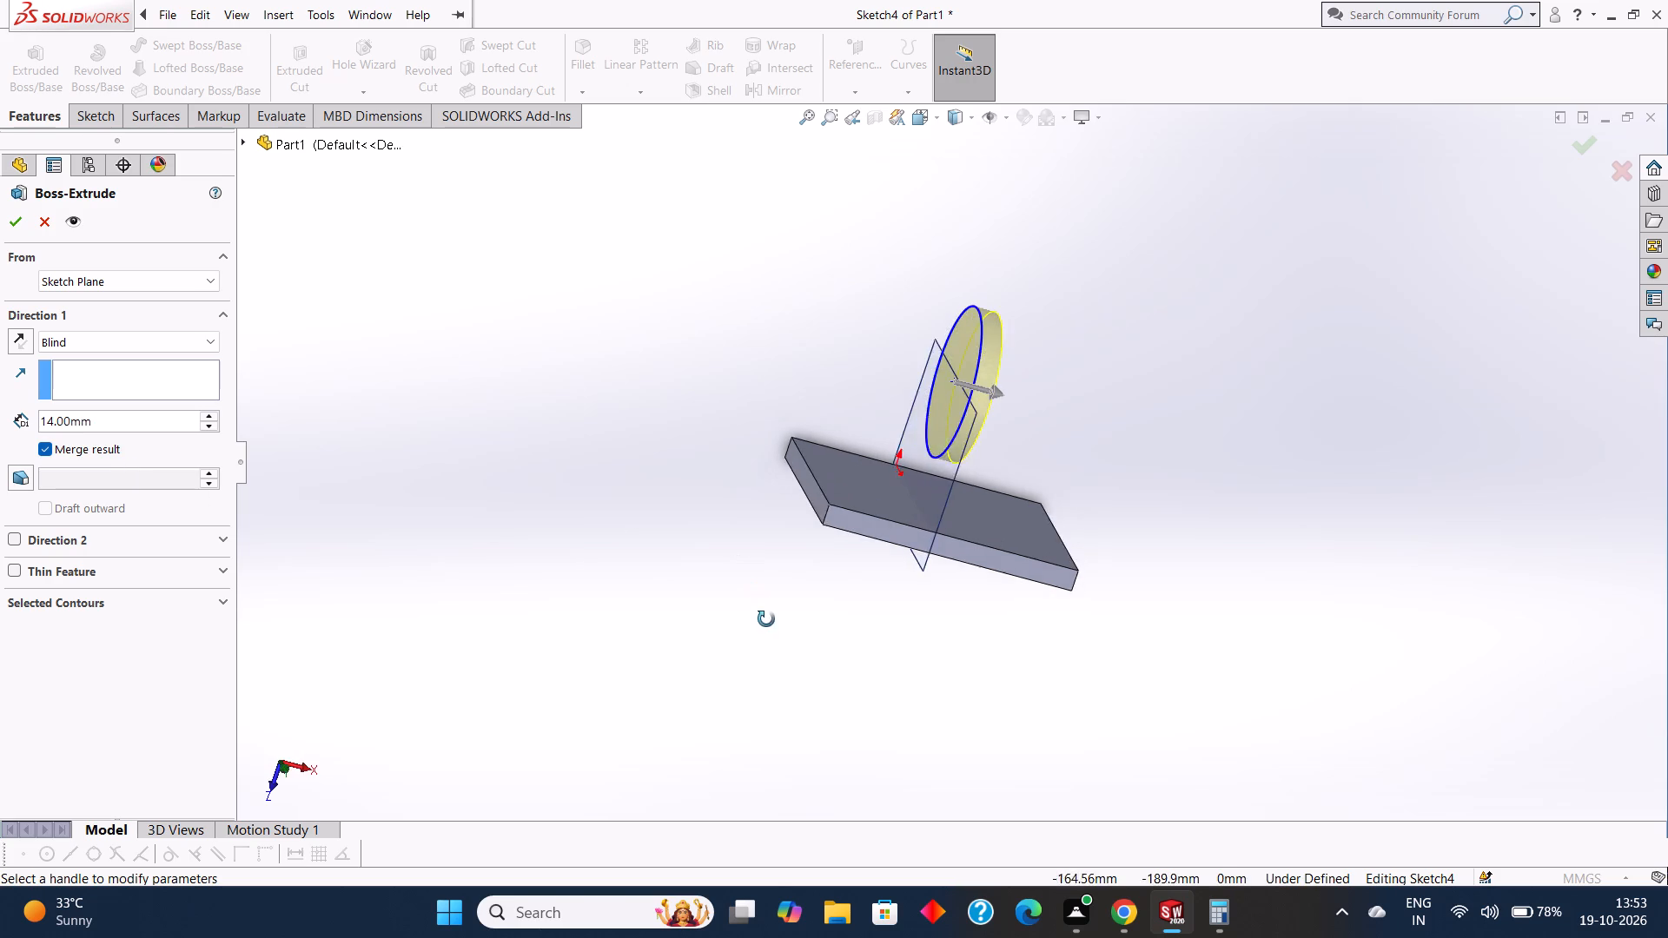
pyautogui.moveTo(766, 619); pyautogui.dragTo(741, 635, button='middle')
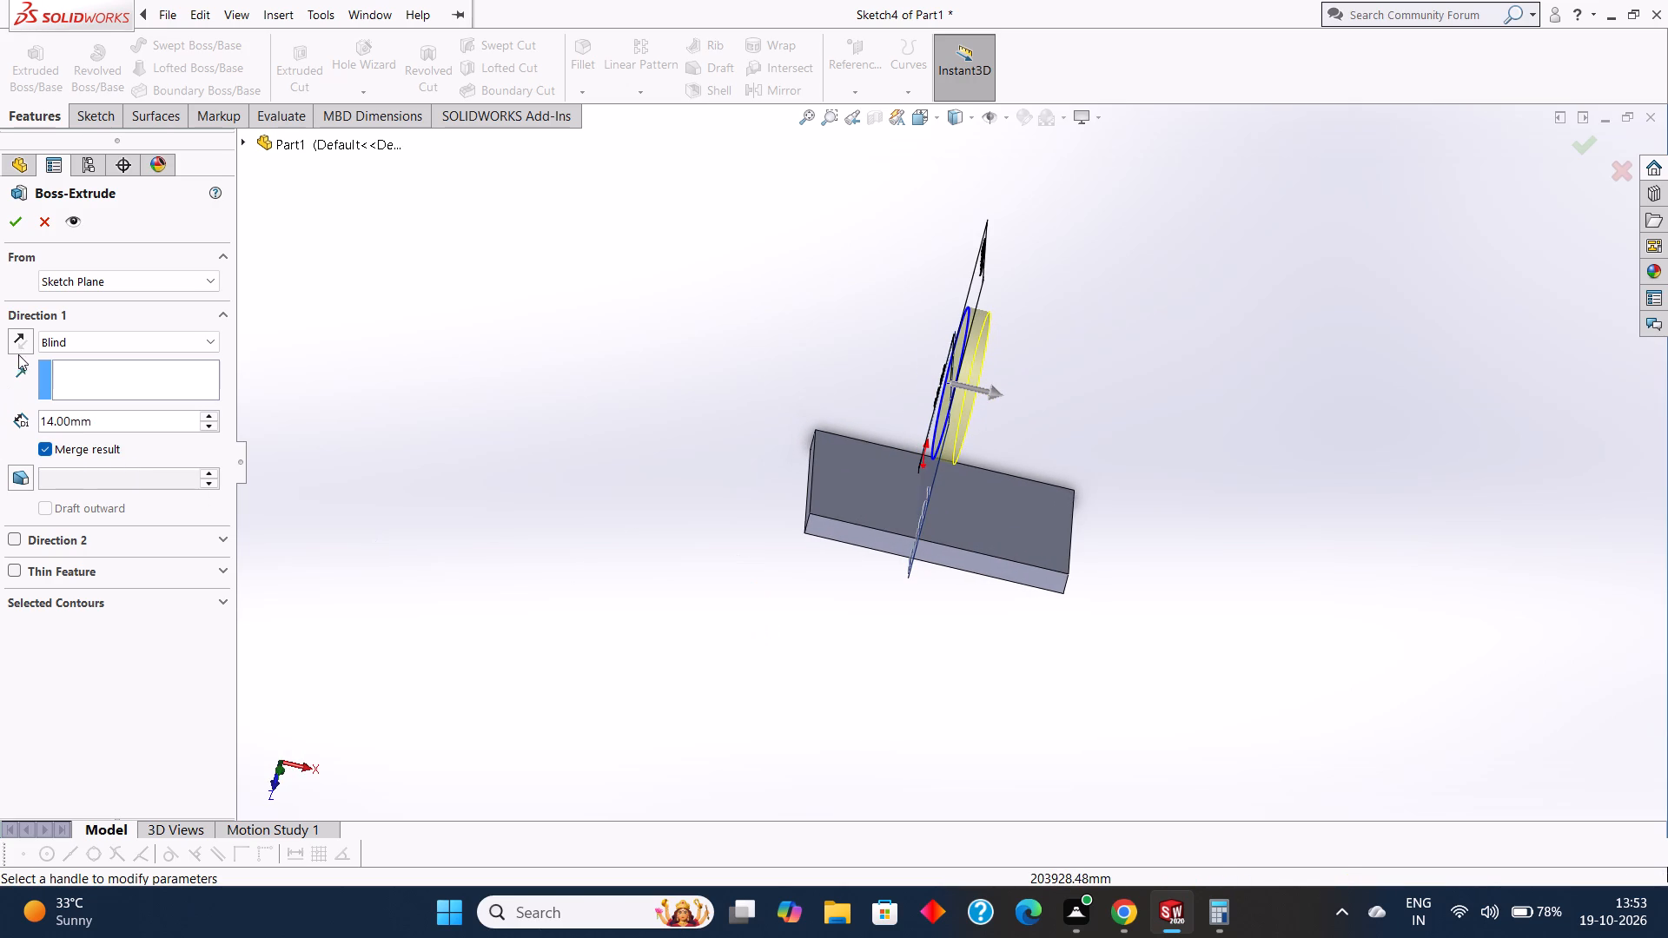
# Extrude the circle as a blind boss 48 mm deep in the reversed direction from the offset plane, with Merge result on.
pyautogui.click(20, 334)
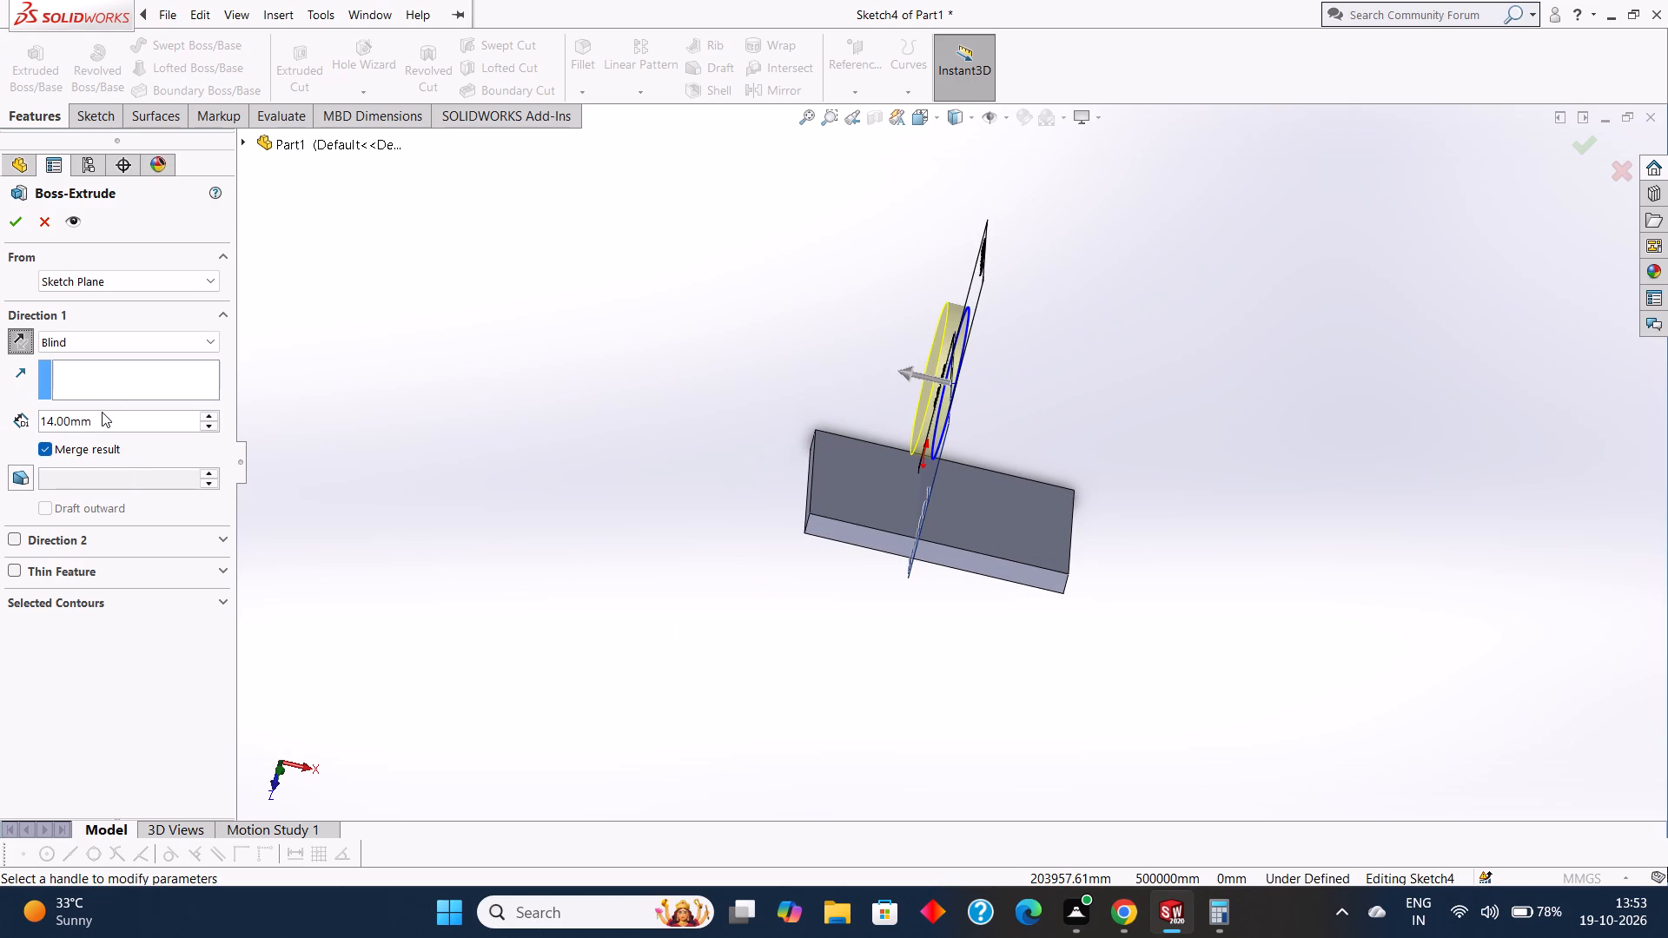
pyautogui.click(102, 412)
pyautogui.moveTo(135, 420); pyautogui.dragTo(37, 407)
pyautogui.write('48')
pyautogui.press('Return')
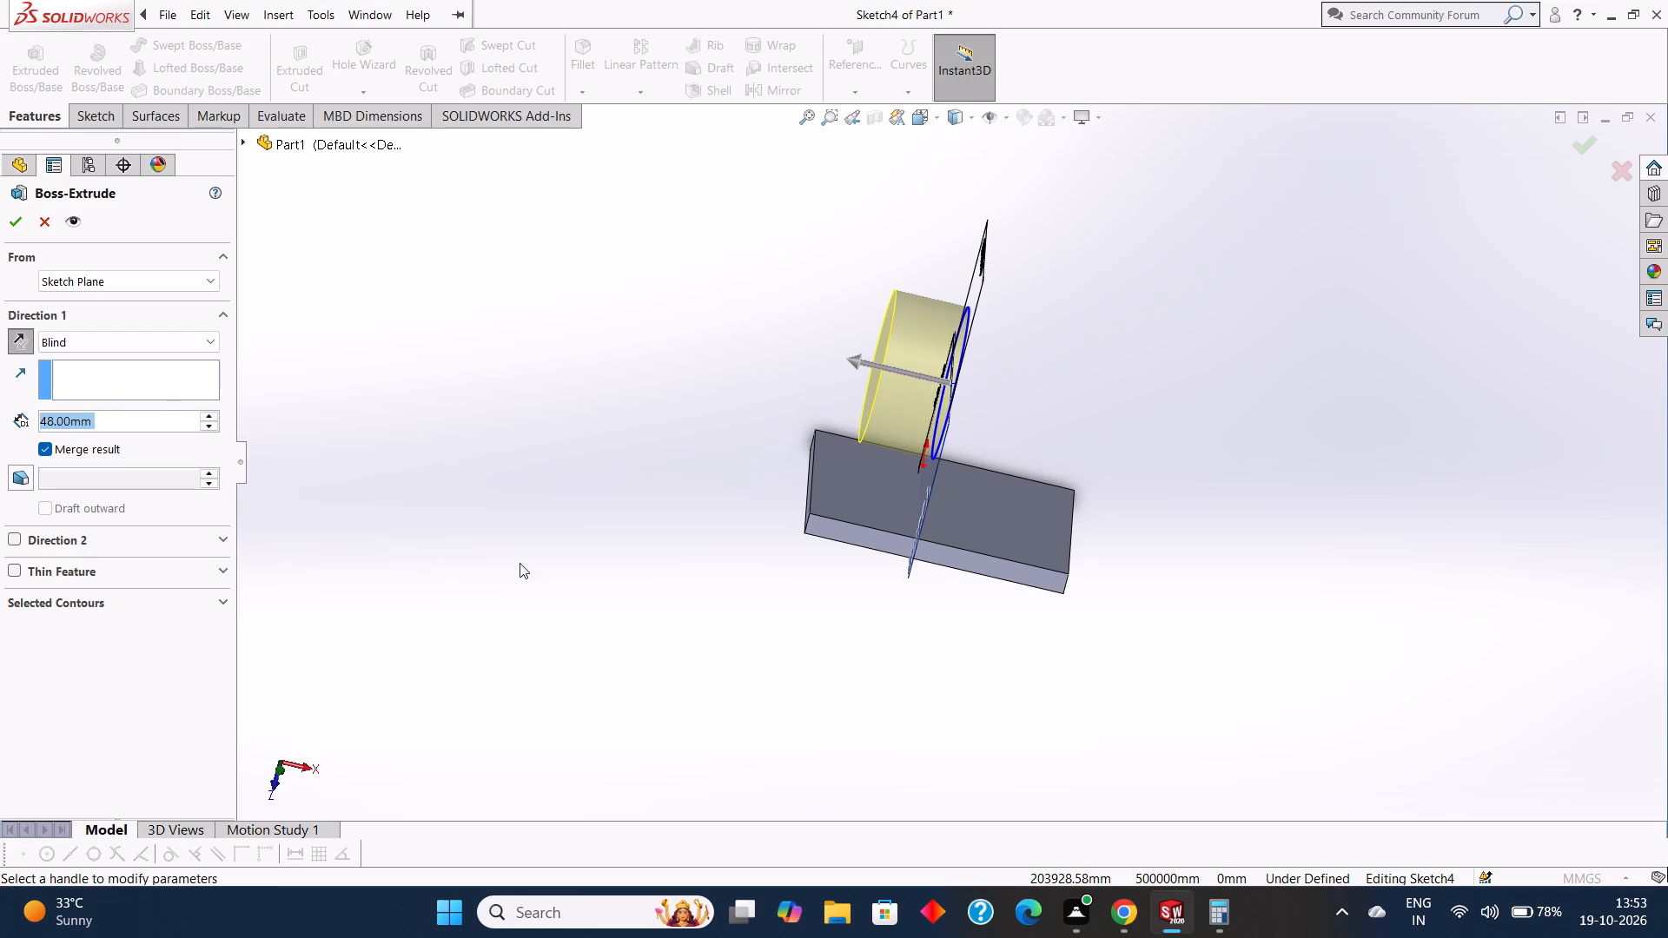
pyautogui.click(16, 230)
pyautogui.click(610, 713)
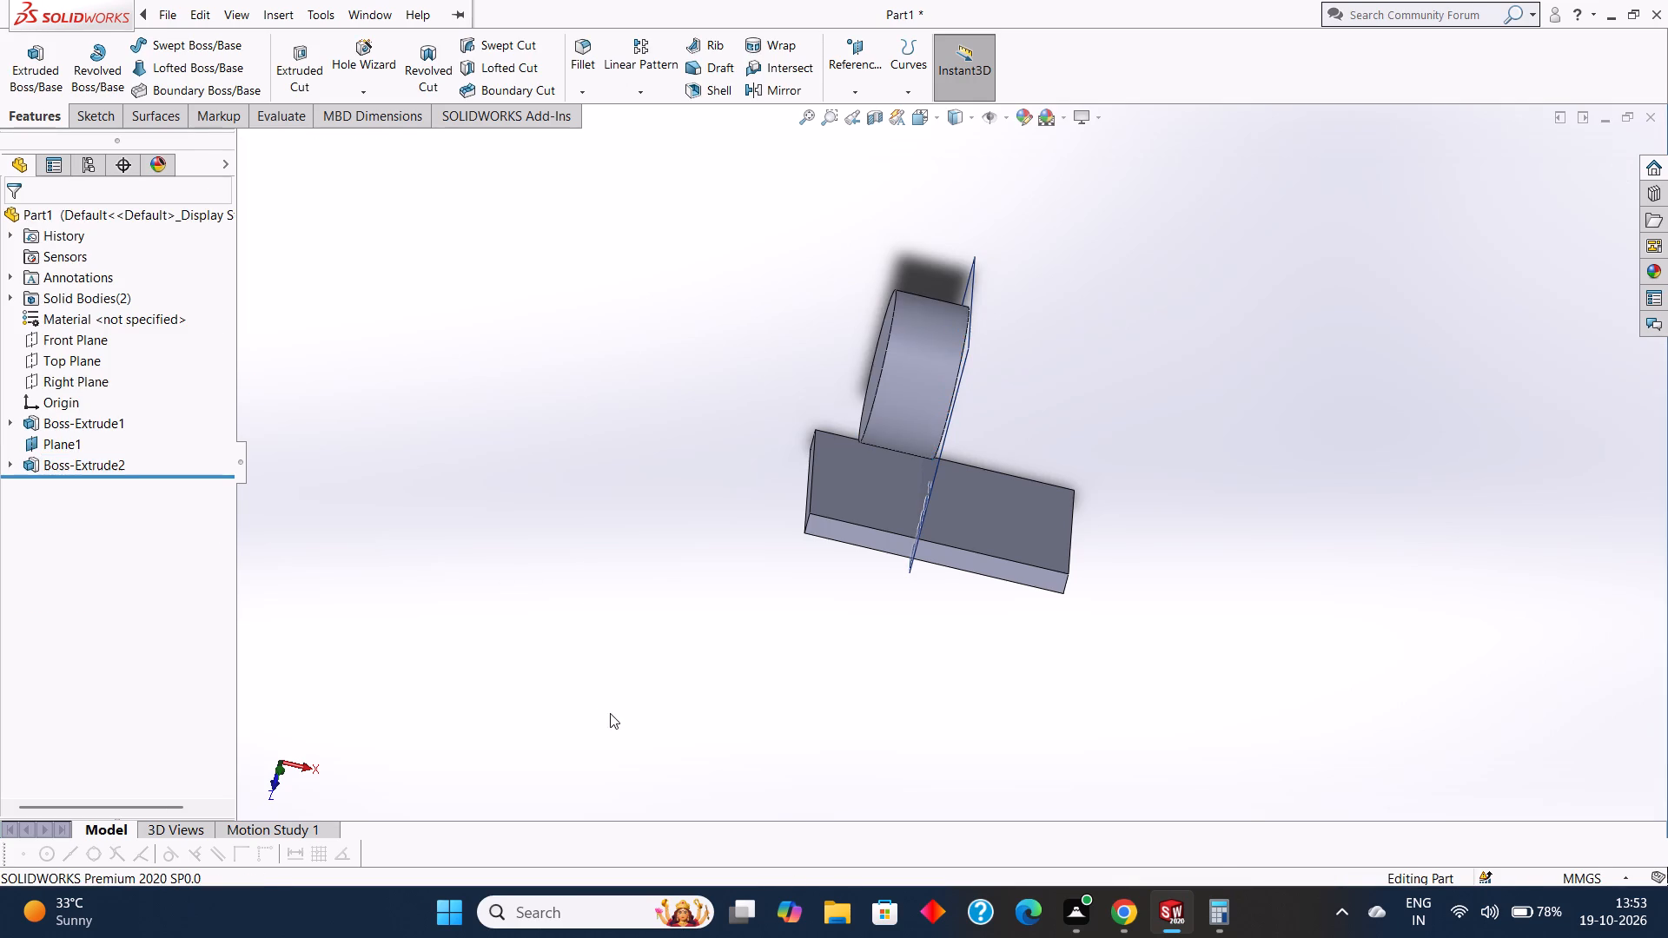
pyautogui.moveTo(628, 702); pyautogui.dragTo(639, 711, button='middle')
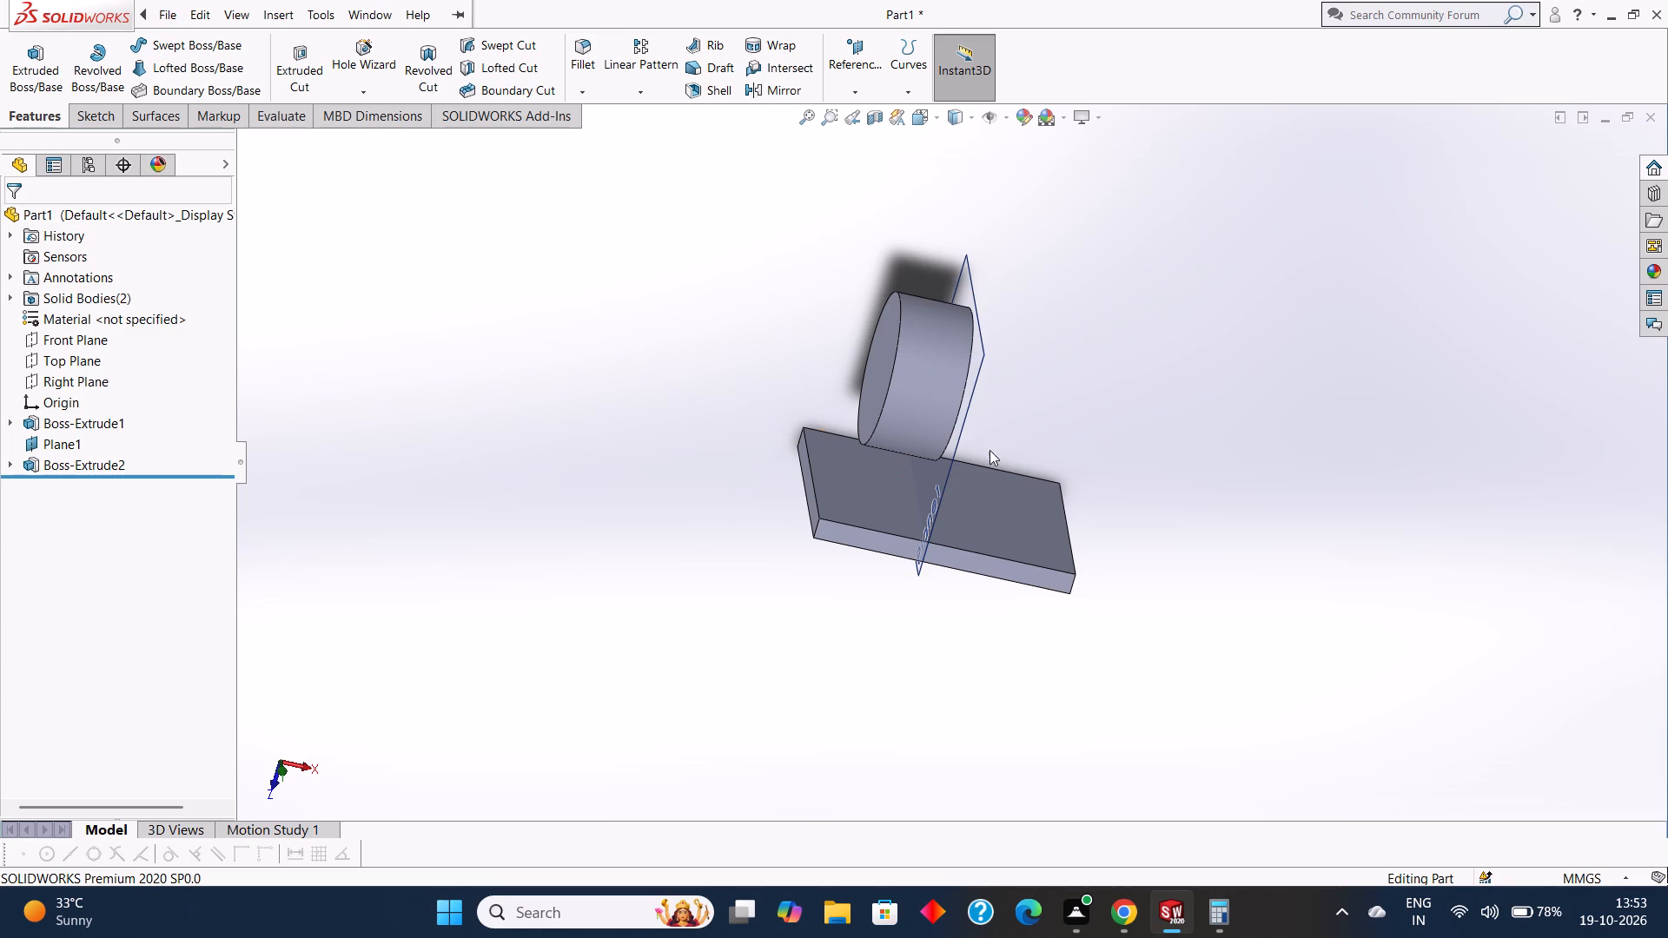
# Hide the 71 mm offset plane that runs along the cylinder's end face.
pyautogui.moveTo(884, 669); pyautogui.dragTo(903, 658, button='middle')
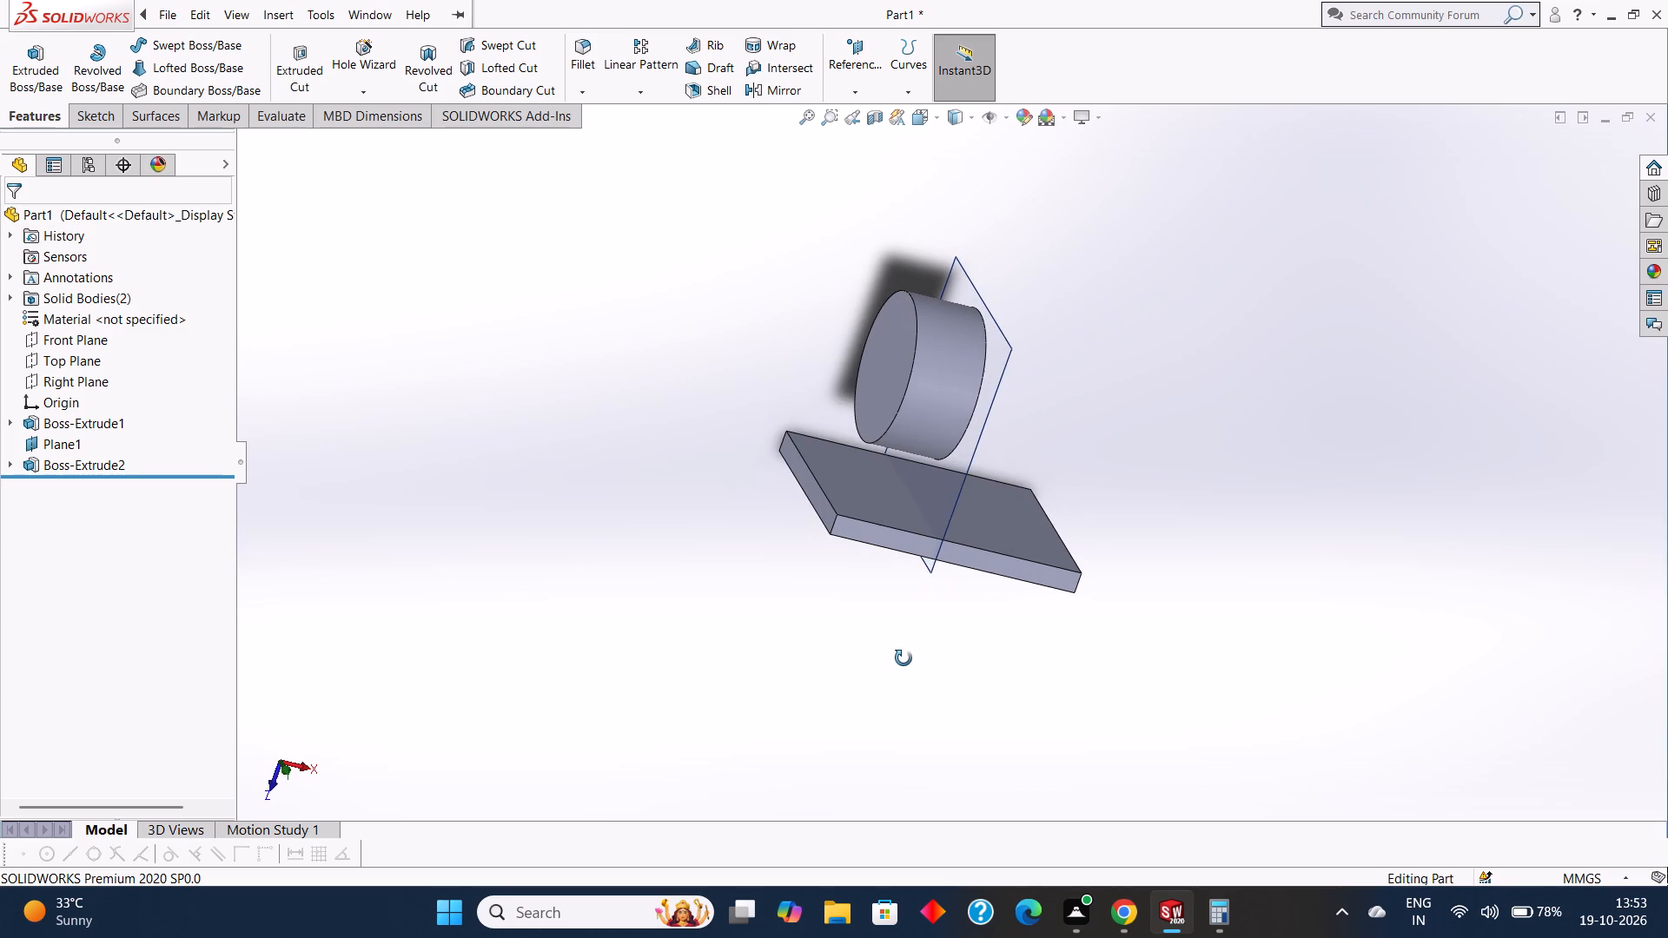
pyautogui.moveTo(903, 658); pyautogui.dragTo(905, 658, button='middle')
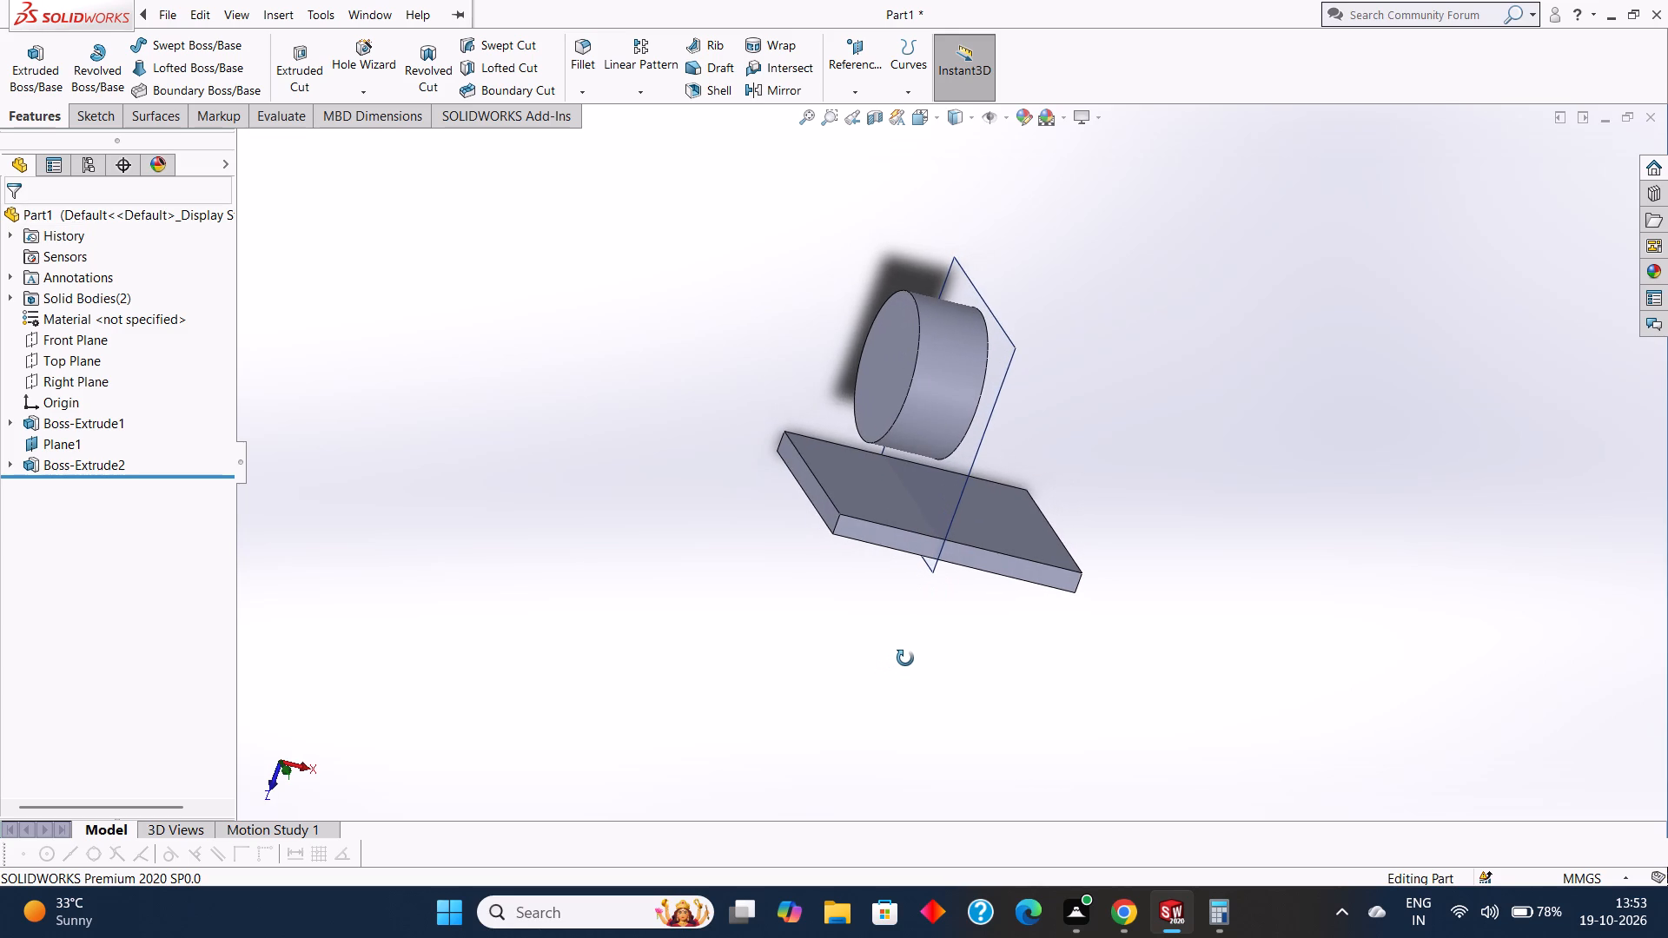
pyautogui.moveTo(905, 658); pyautogui.dragTo(913, 667, button='middle')
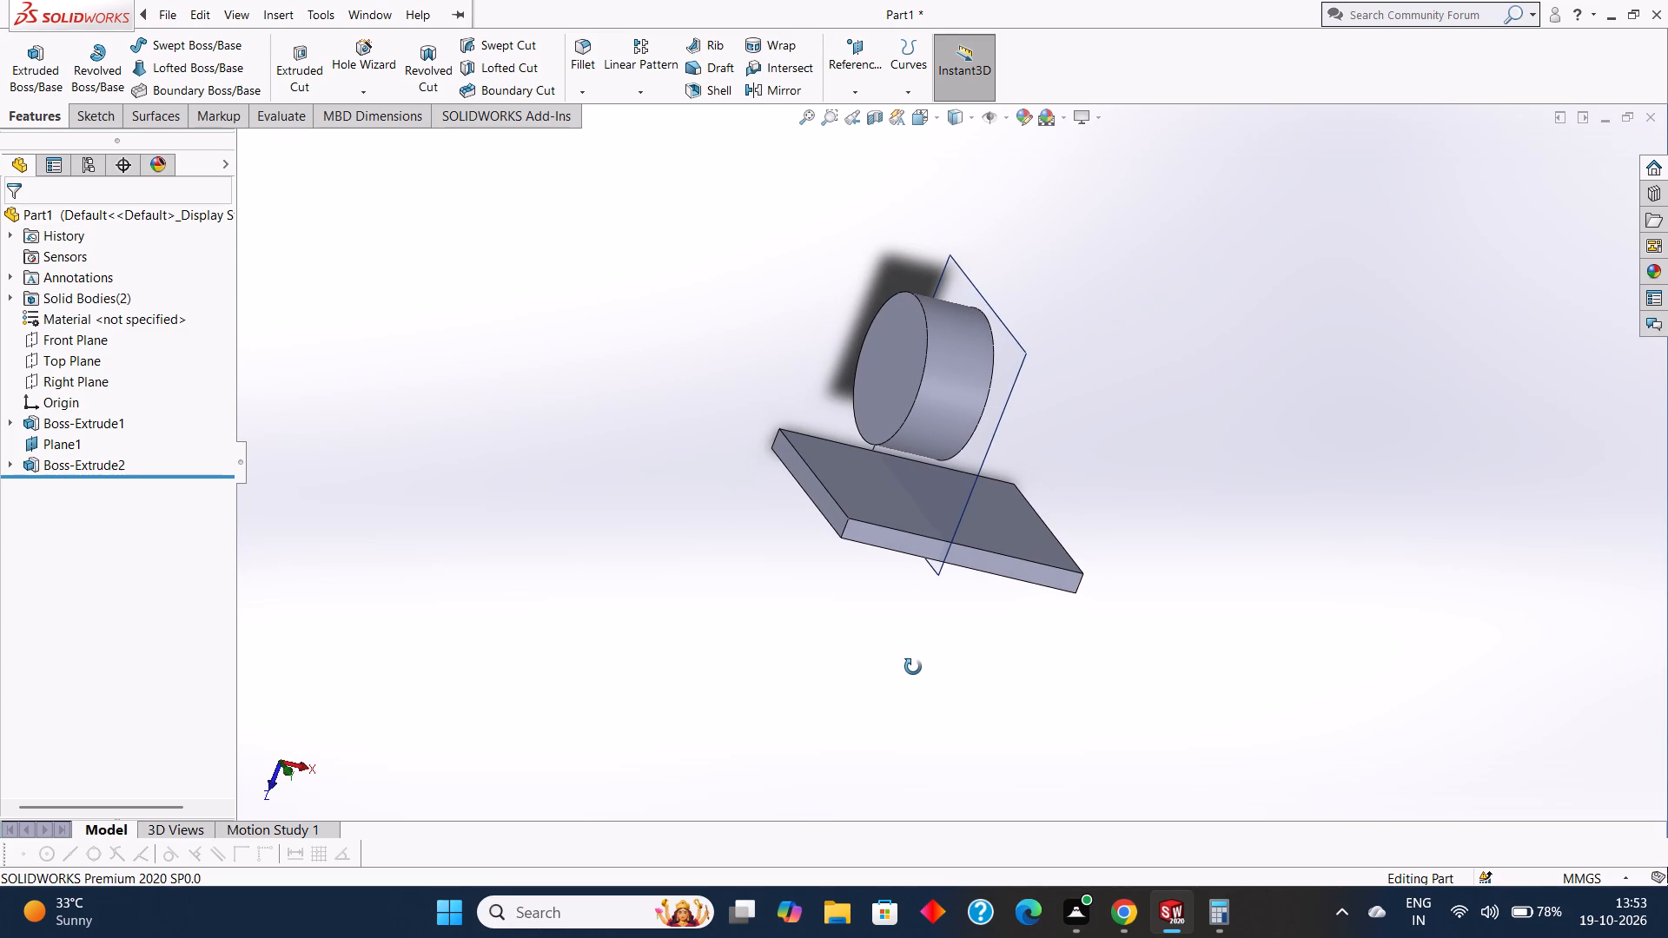
pyautogui.moveTo(913, 667); pyautogui.dragTo(917, 663, button='middle')
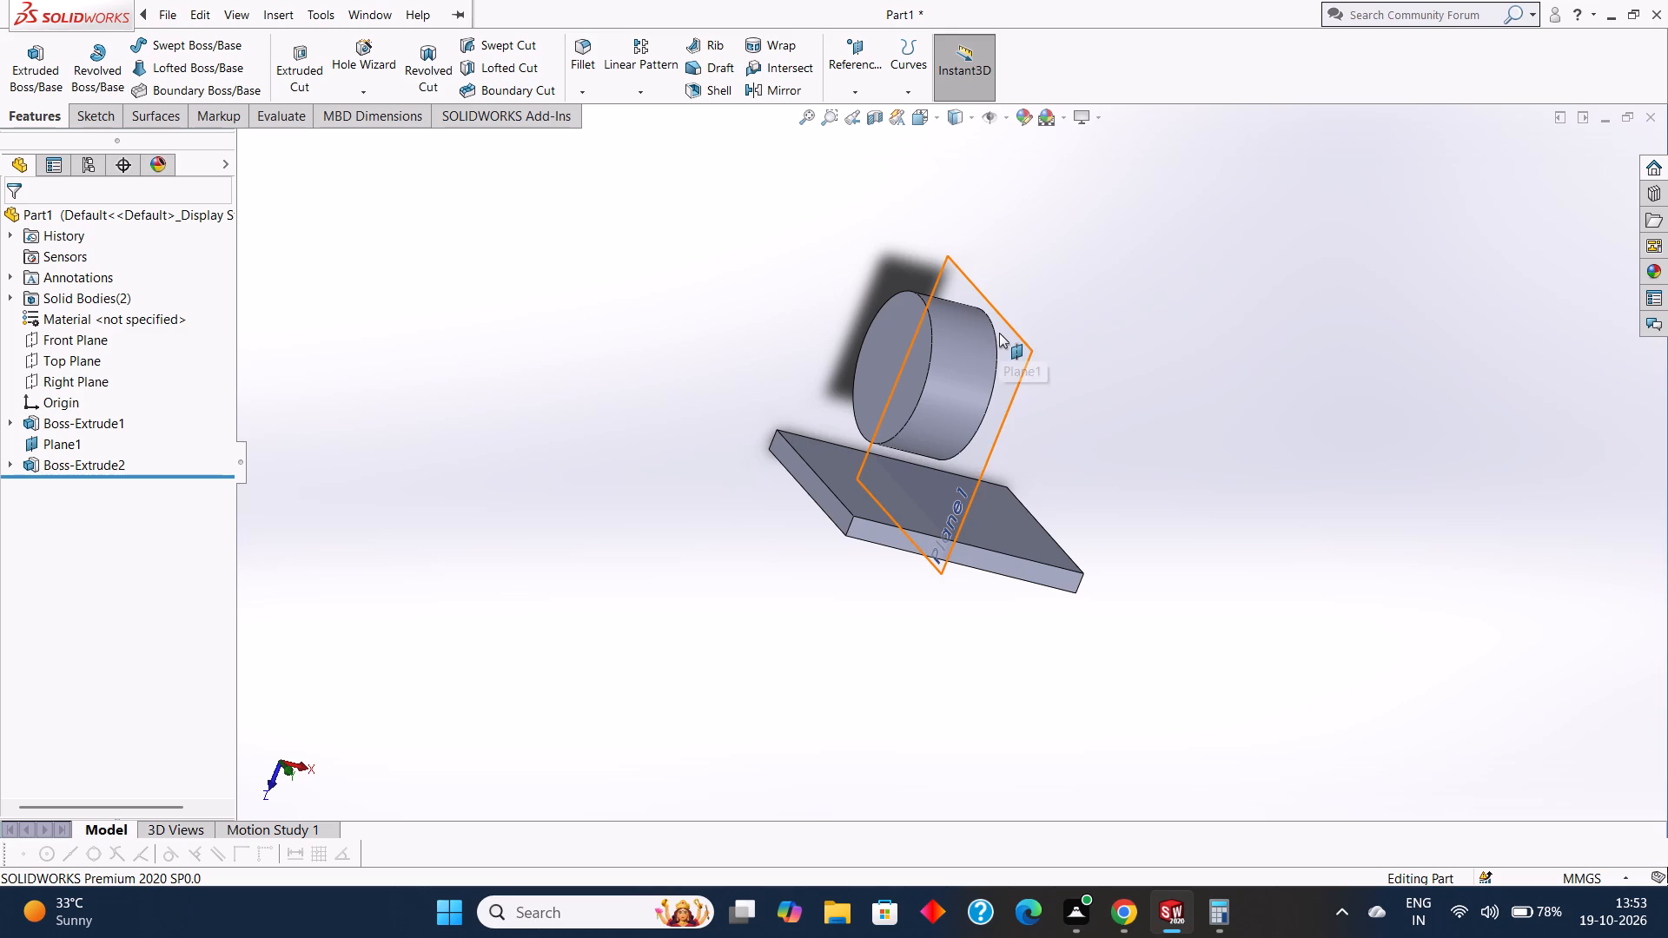
pyautogui.rightClick(1012, 341)
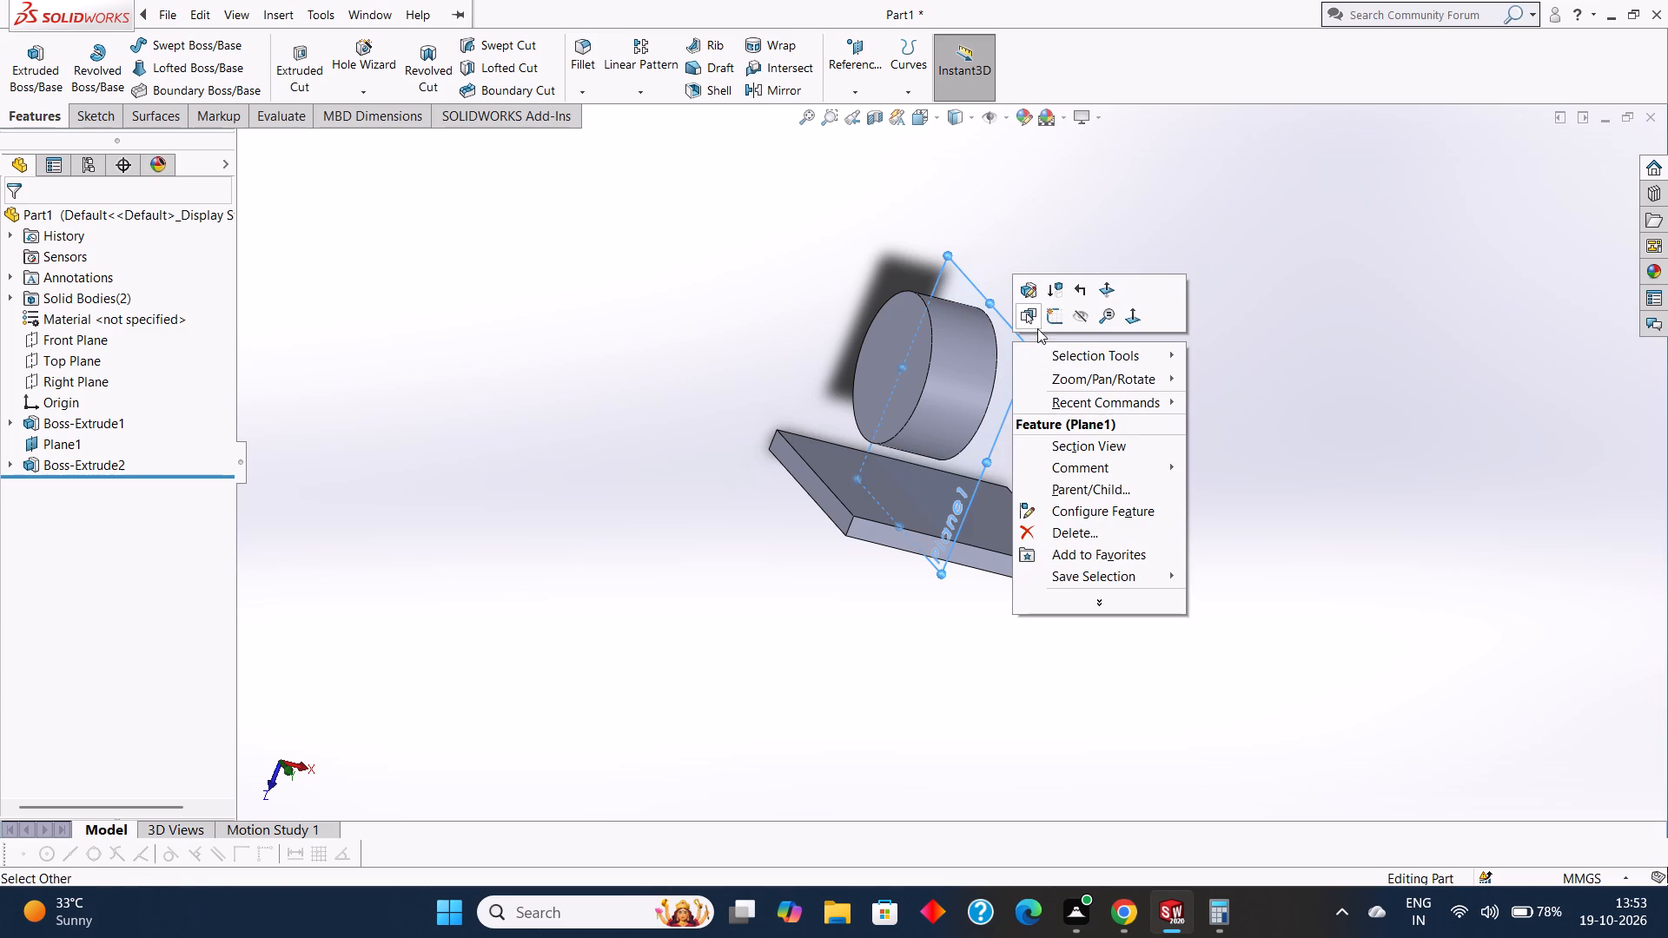
pyautogui.click(1078, 318)
# Create a reference plane offset 16 mm from the Right Plane.
pyautogui.moveTo(1165, 348); pyautogui.dragTo(1143, 327, button='middle')
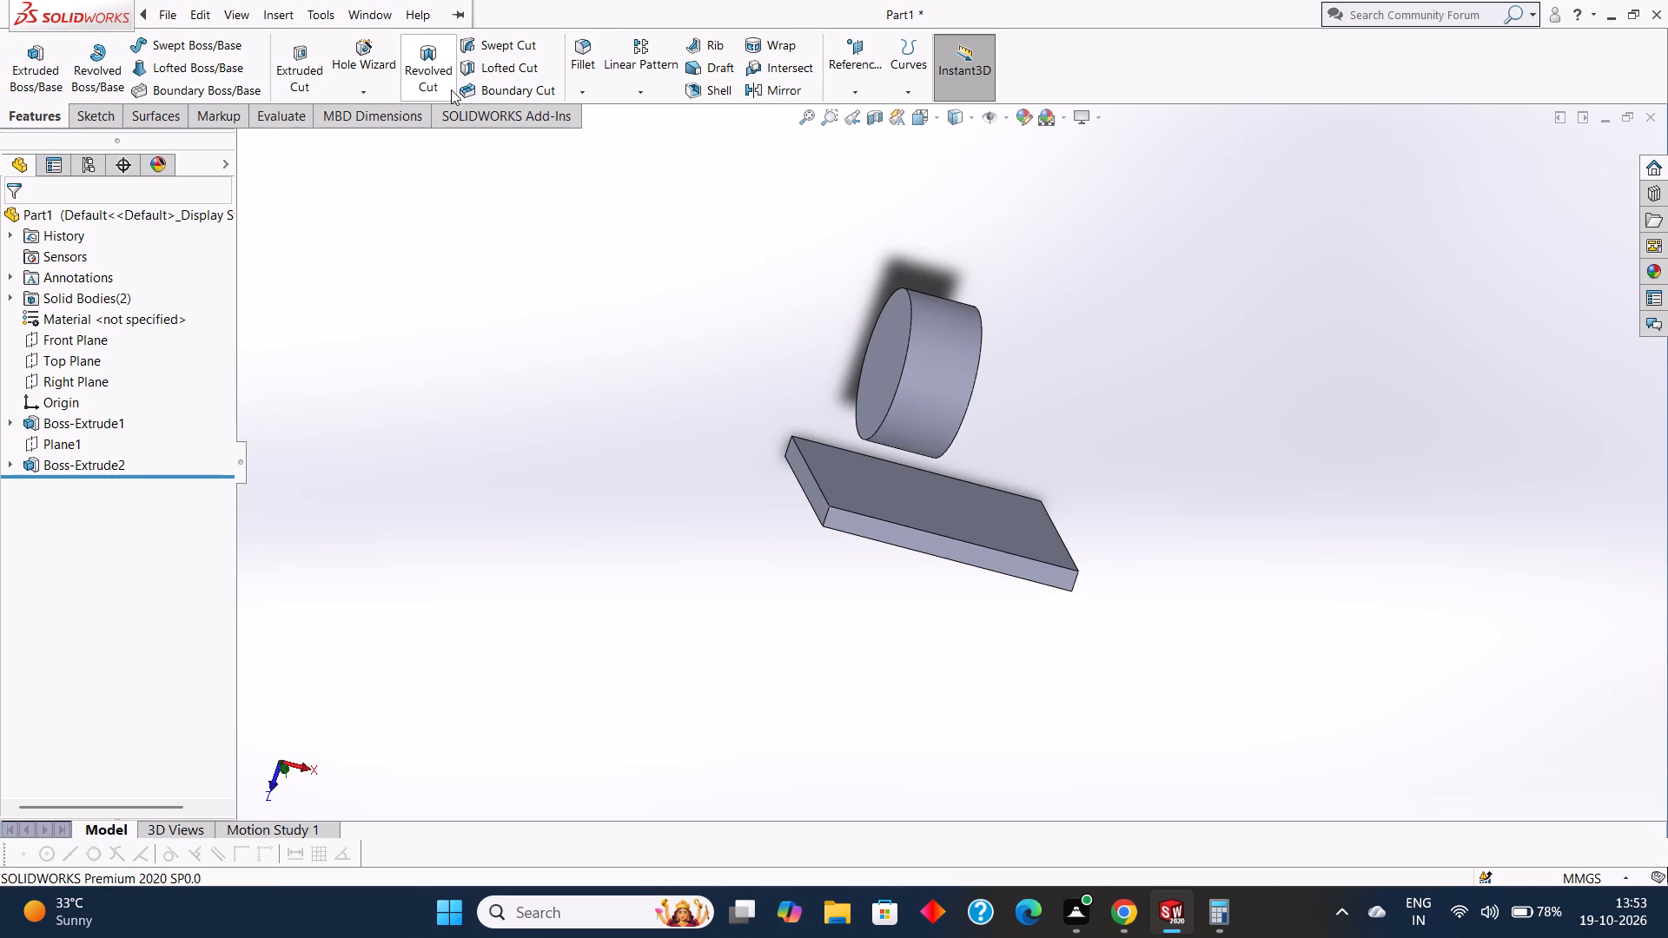
pyautogui.click(854, 95)
pyautogui.click(865, 109)
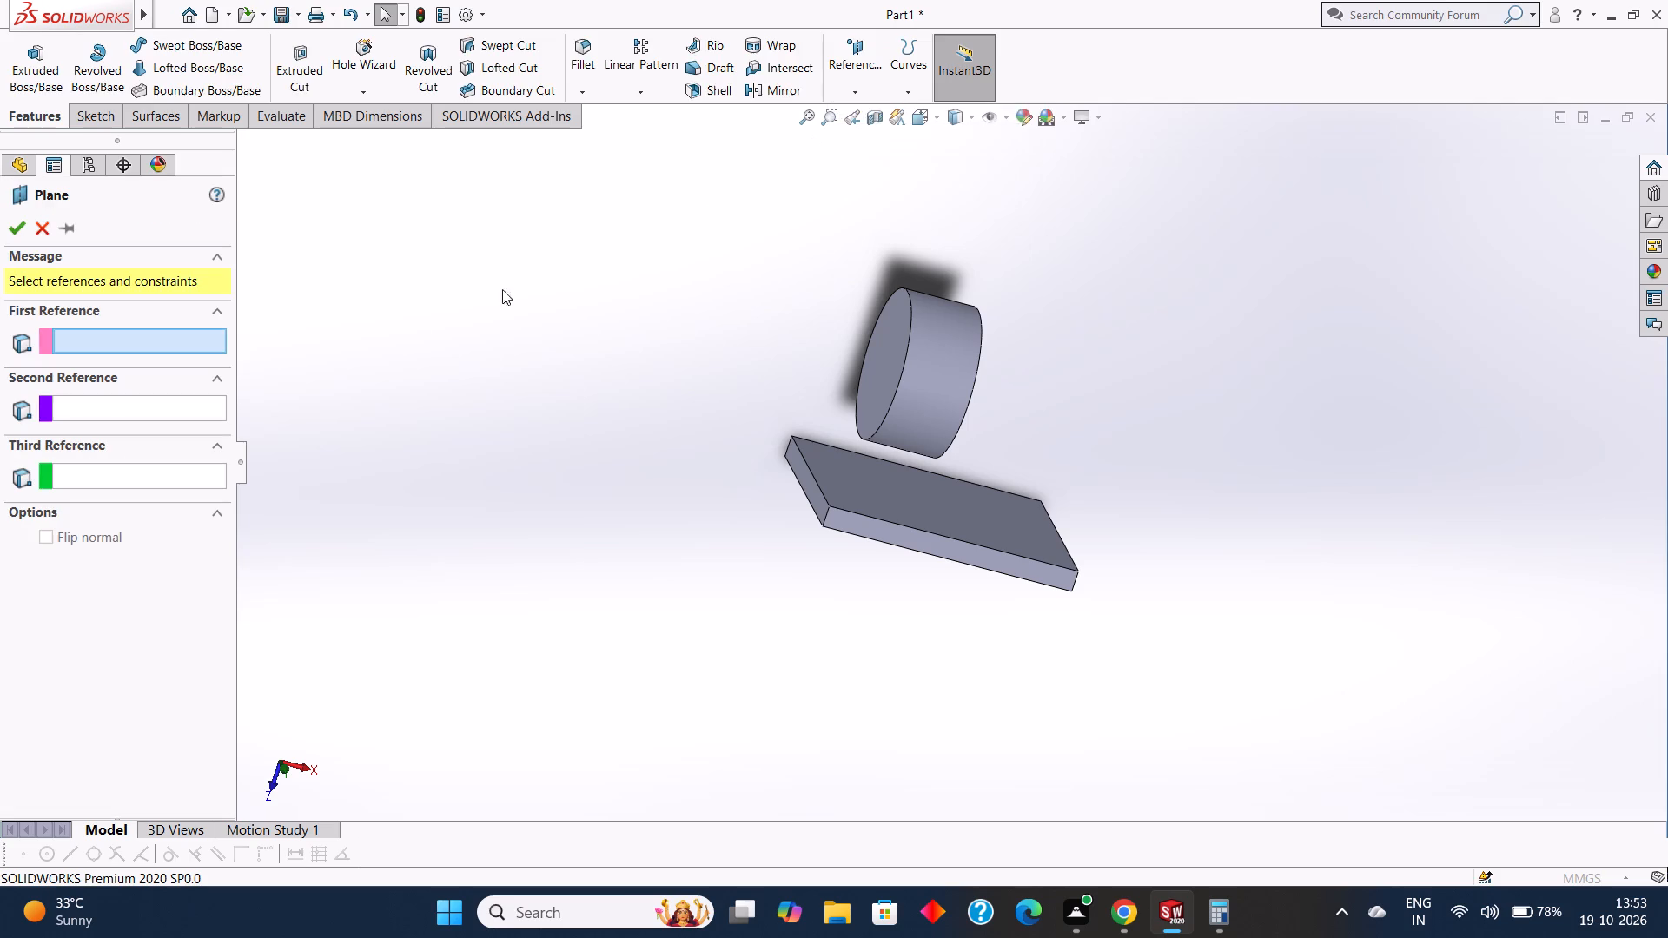
pyautogui.click(248, 141)
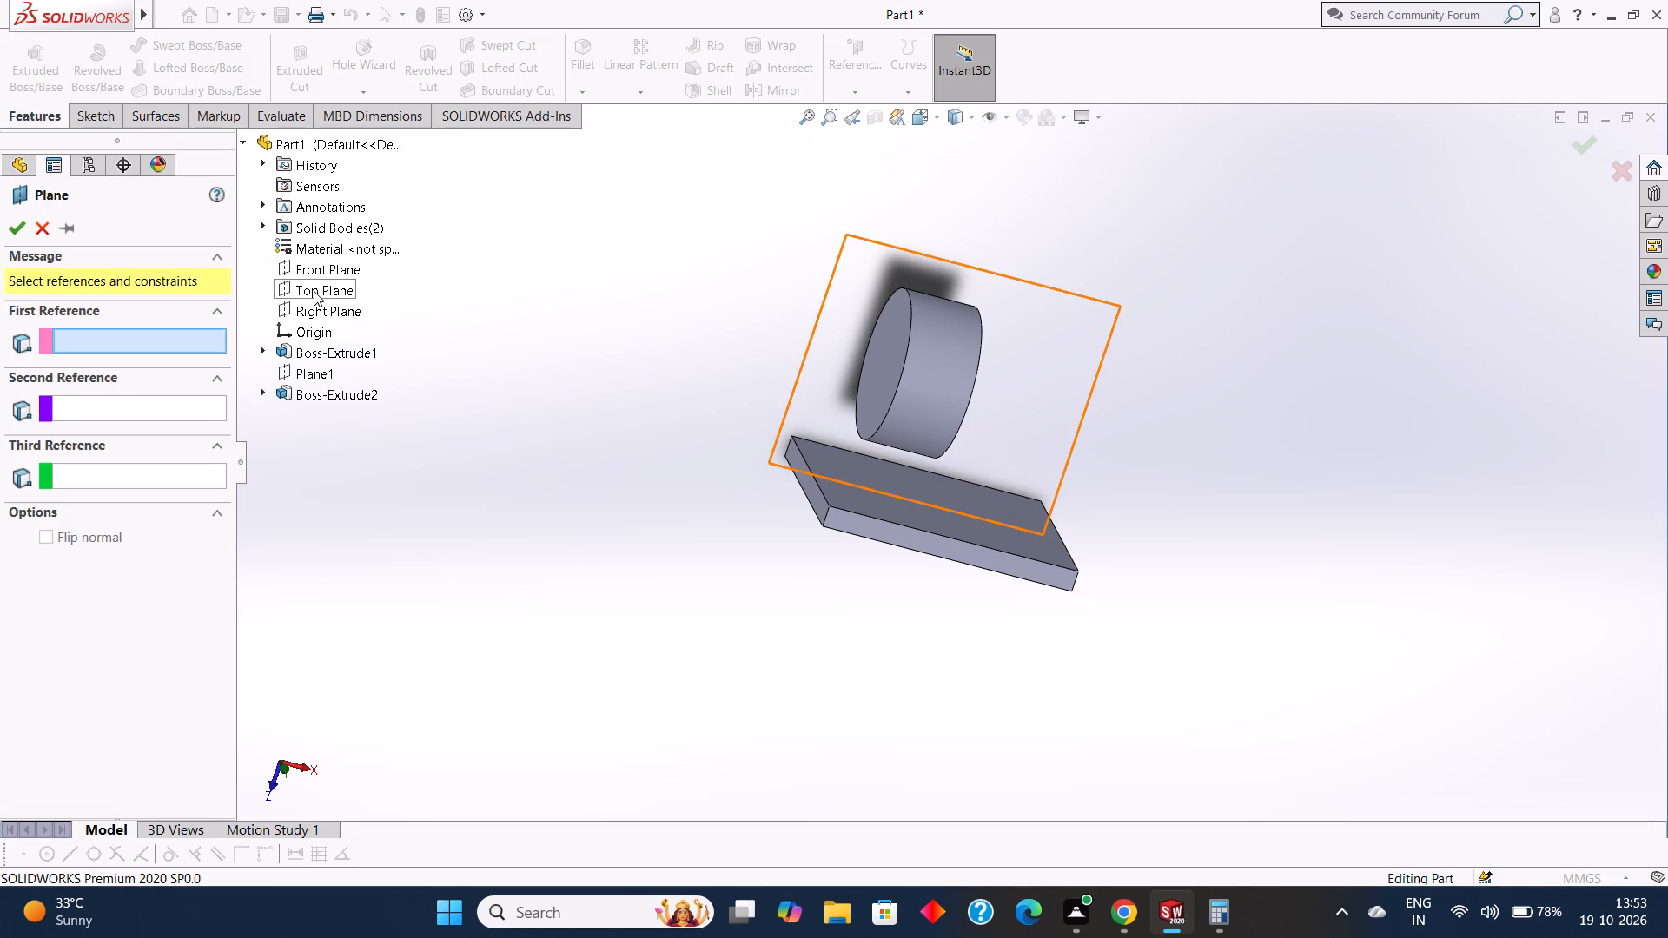
pyautogui.click(310, 308)
pyautogui.moveTo(531, 364); pyautogui.dragTo(495, 349, button='middle')
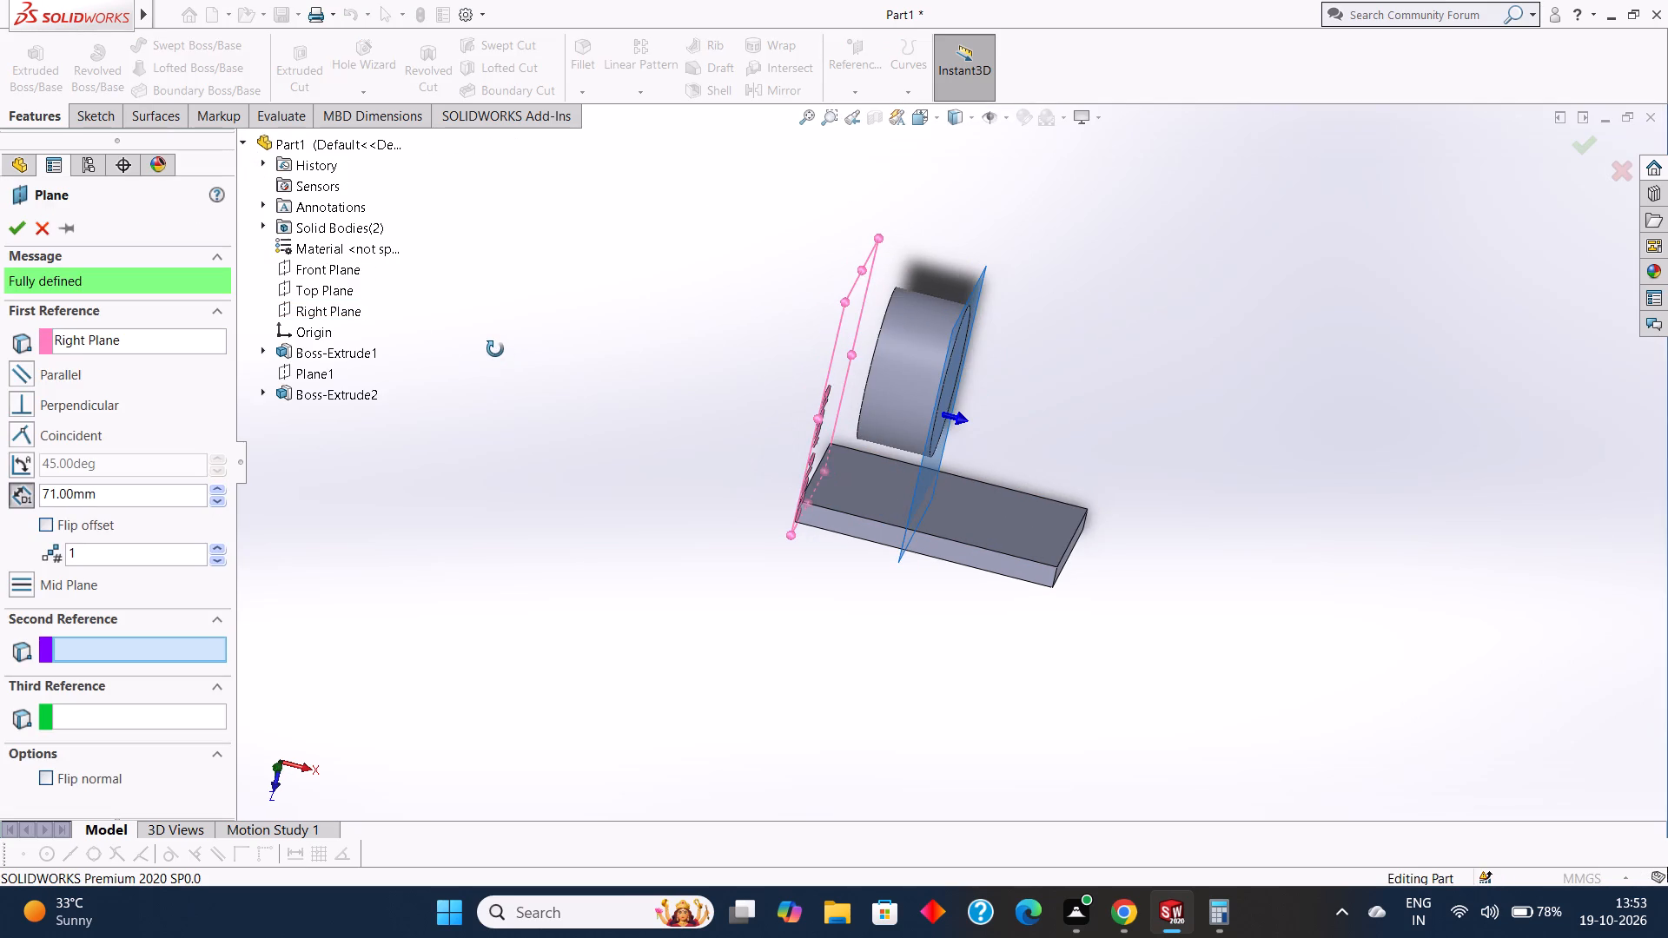
pyautogui.moveTo(495, 349); pyautogui.dragTo(497, 350, button='middle')
pyautogui.click(127, 486)
pyautogui.moveTo(142, 493); pyautogui.dragTo(66, 493)
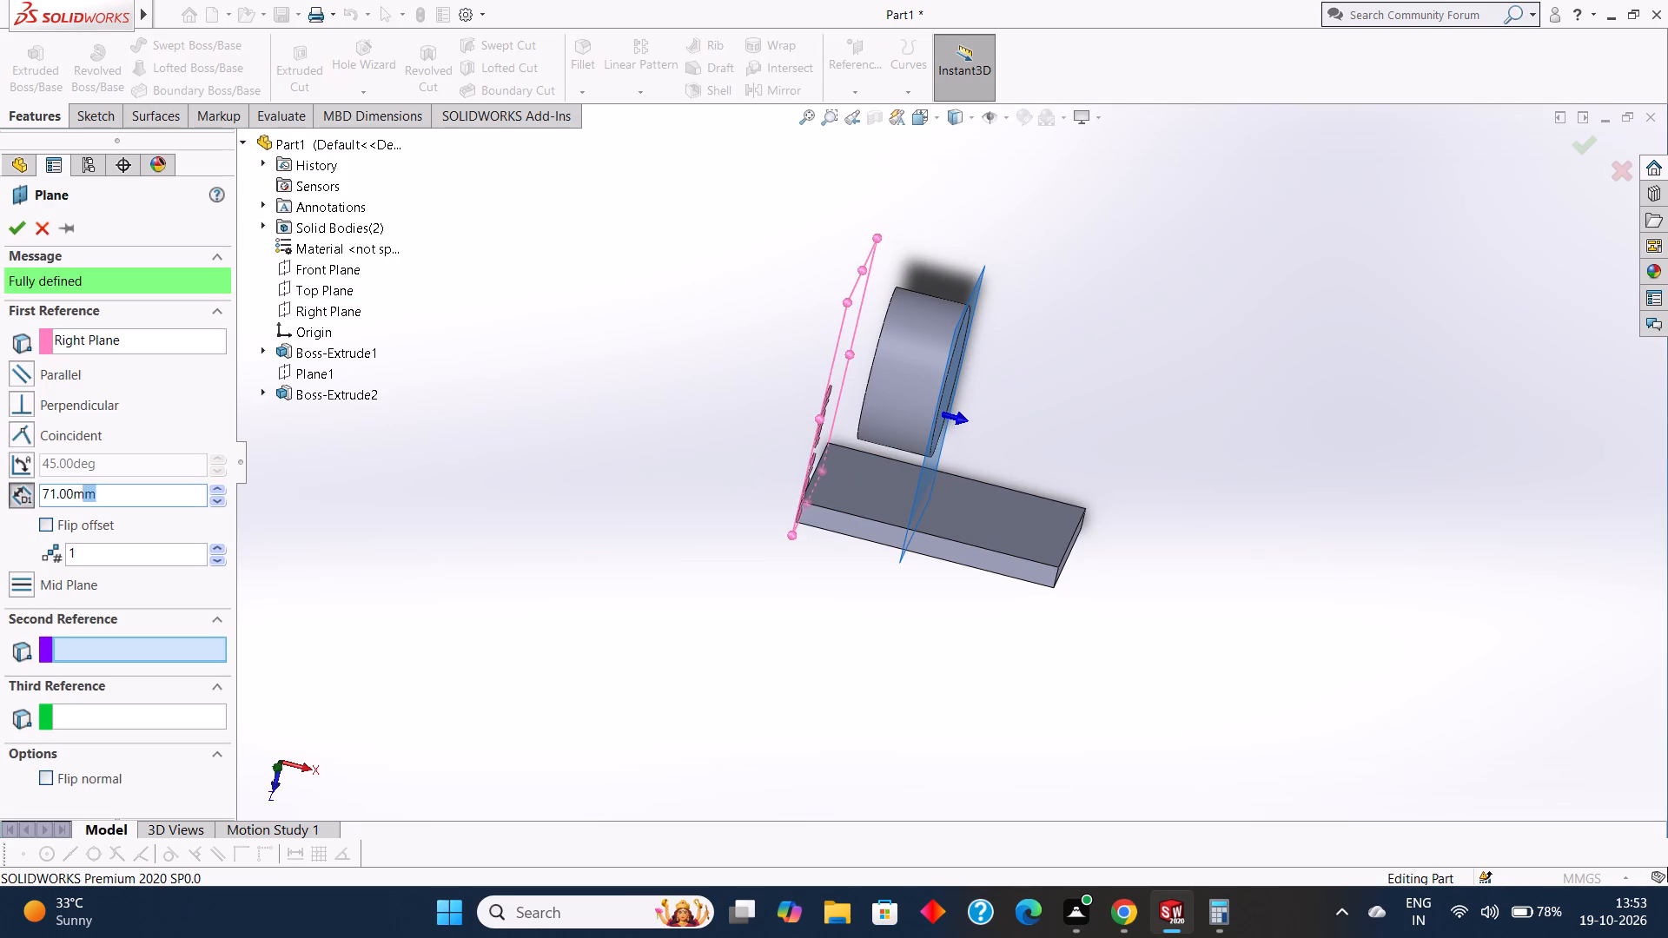
pyautogui.moveTo(66, 493); pyautogui.dragTo(30, 493)
pyautogui.write('16')
pyautogui.press('Return')
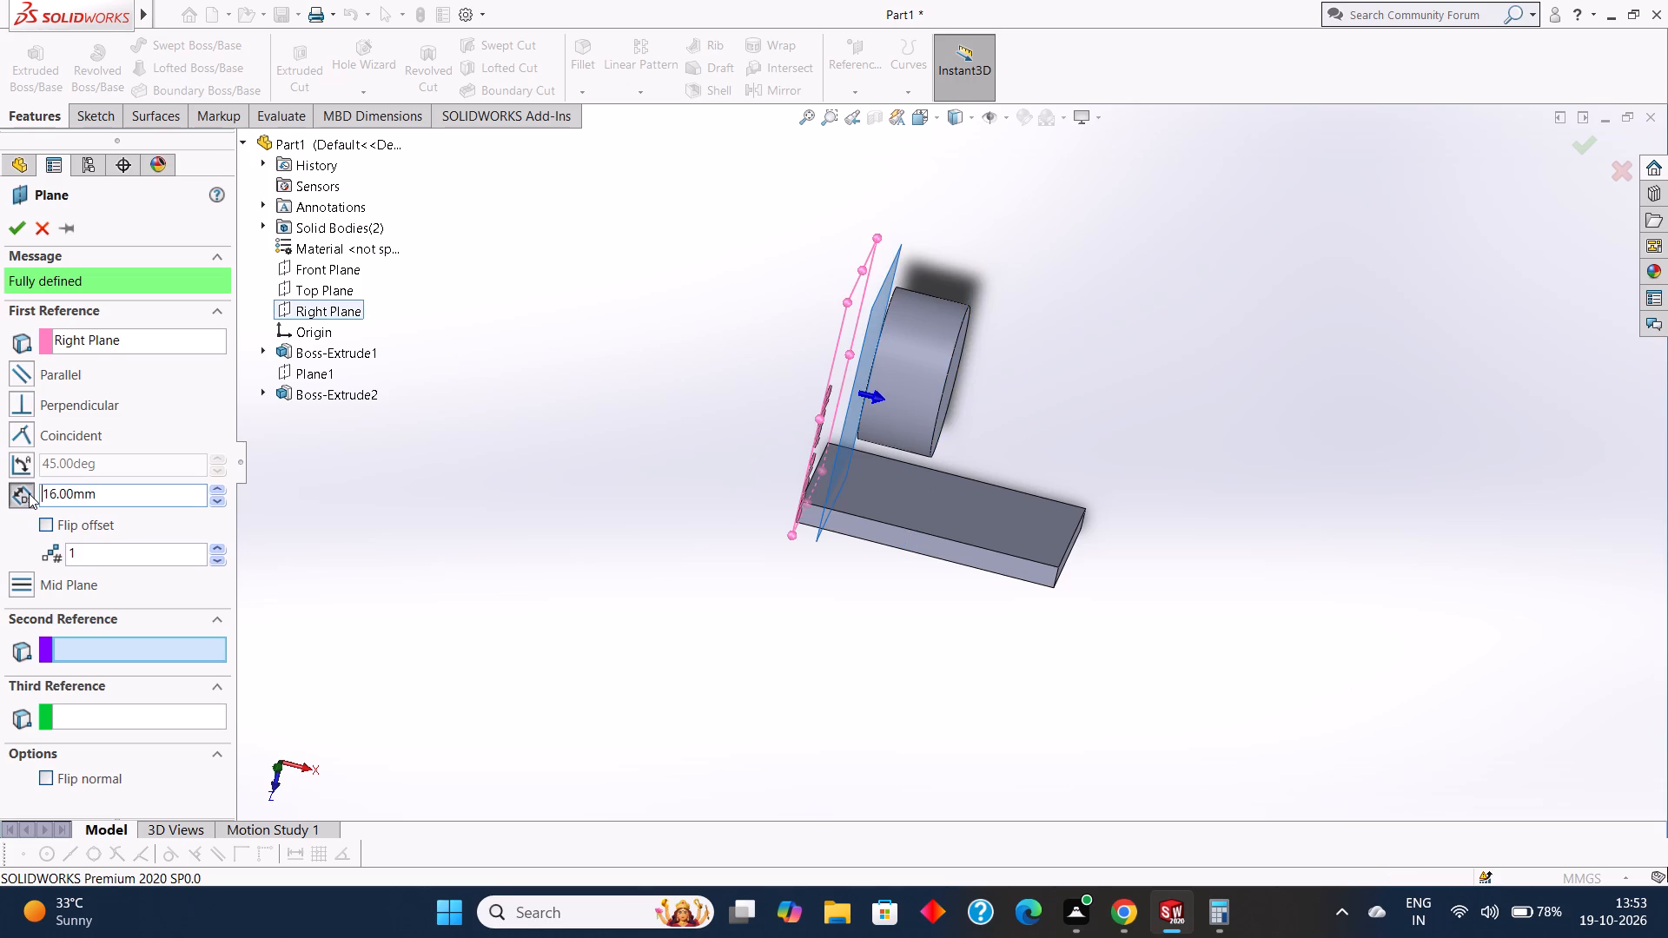
pyautogui.click(11, 237)
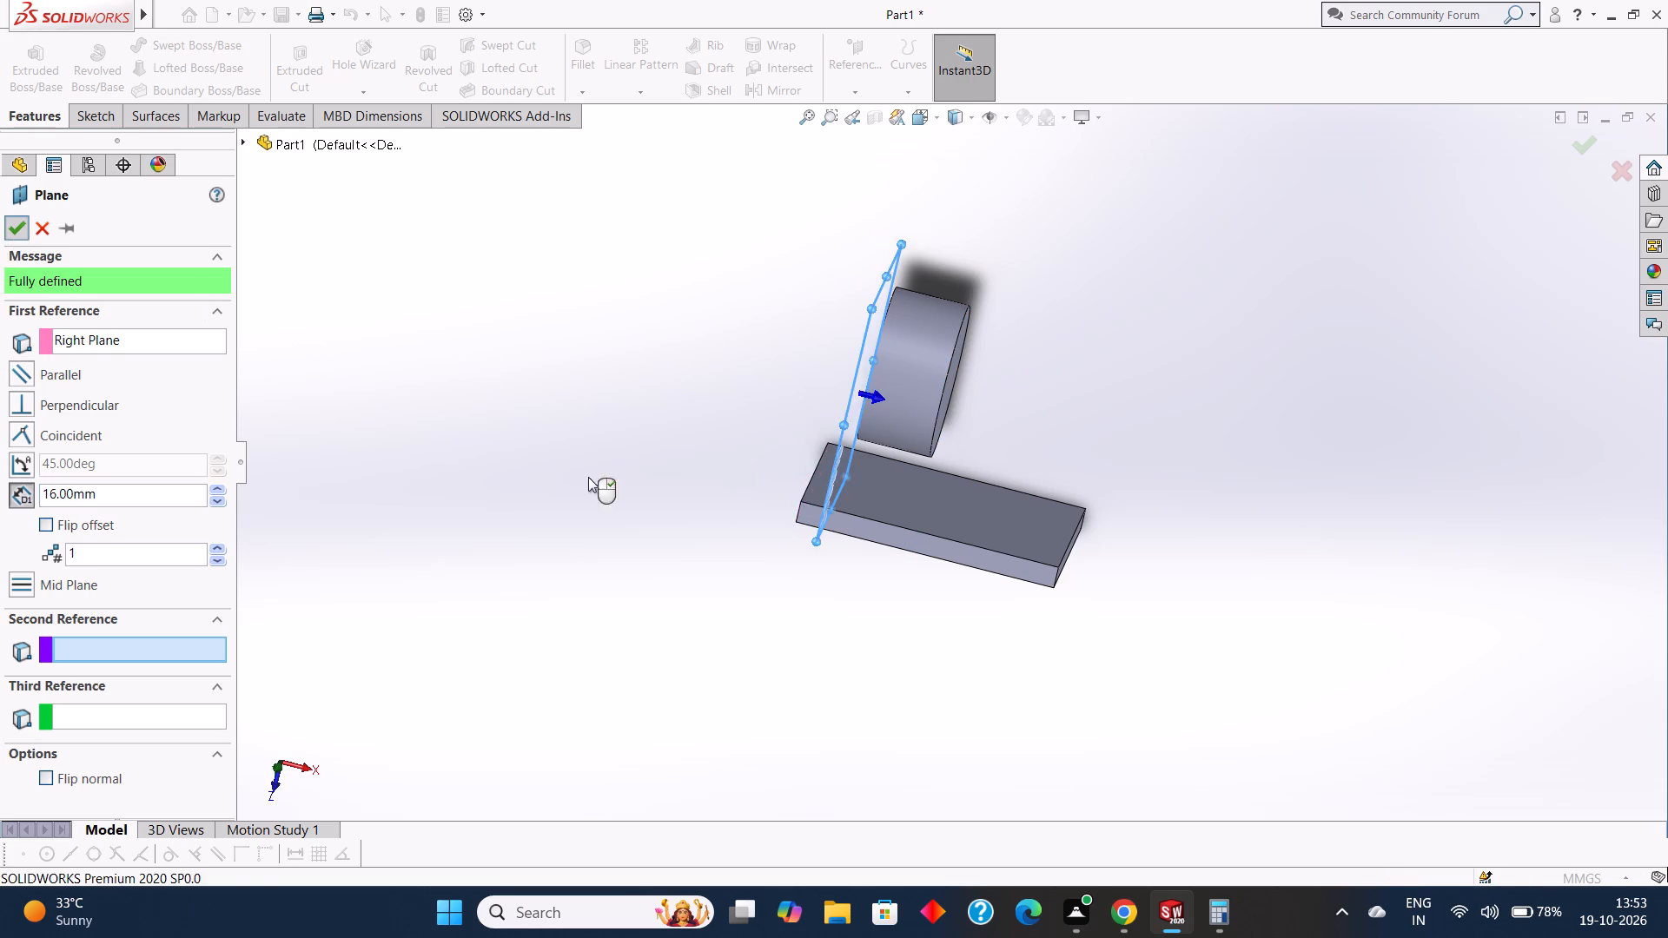
# Open a new sketch on the 16 mm offset plane.
pyautogui.moveTo(608, 491); pyautogui.dragTo(758, 601, button='middle')
pyautogui.click(897, 301)
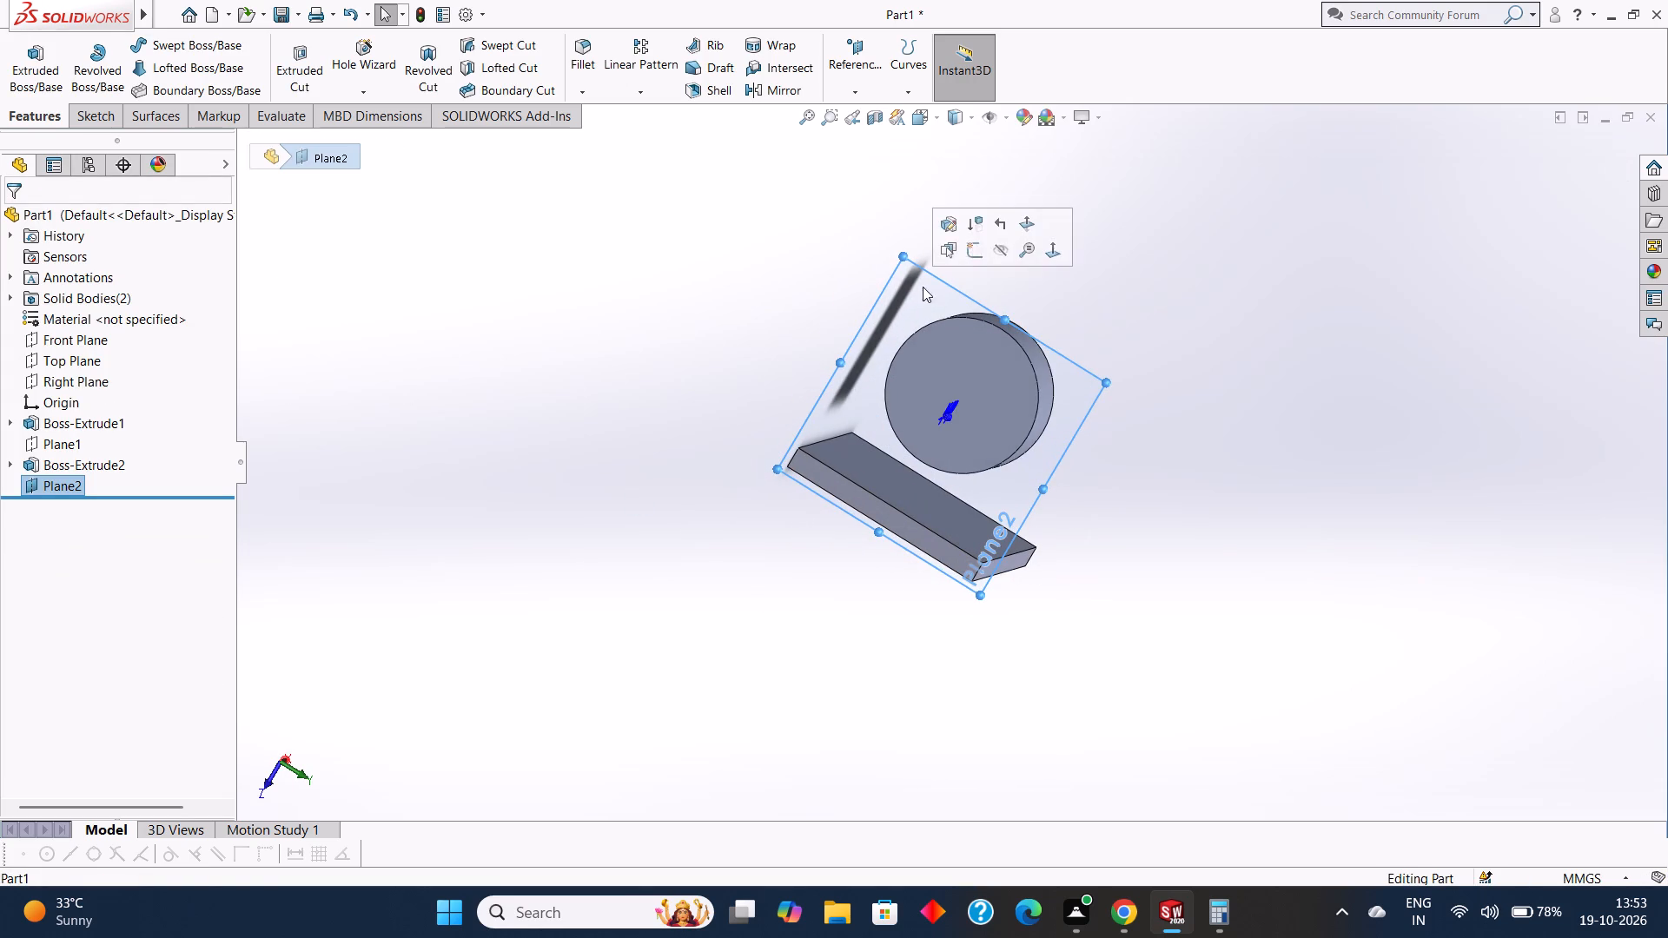
pyautogui.click(980, 254)
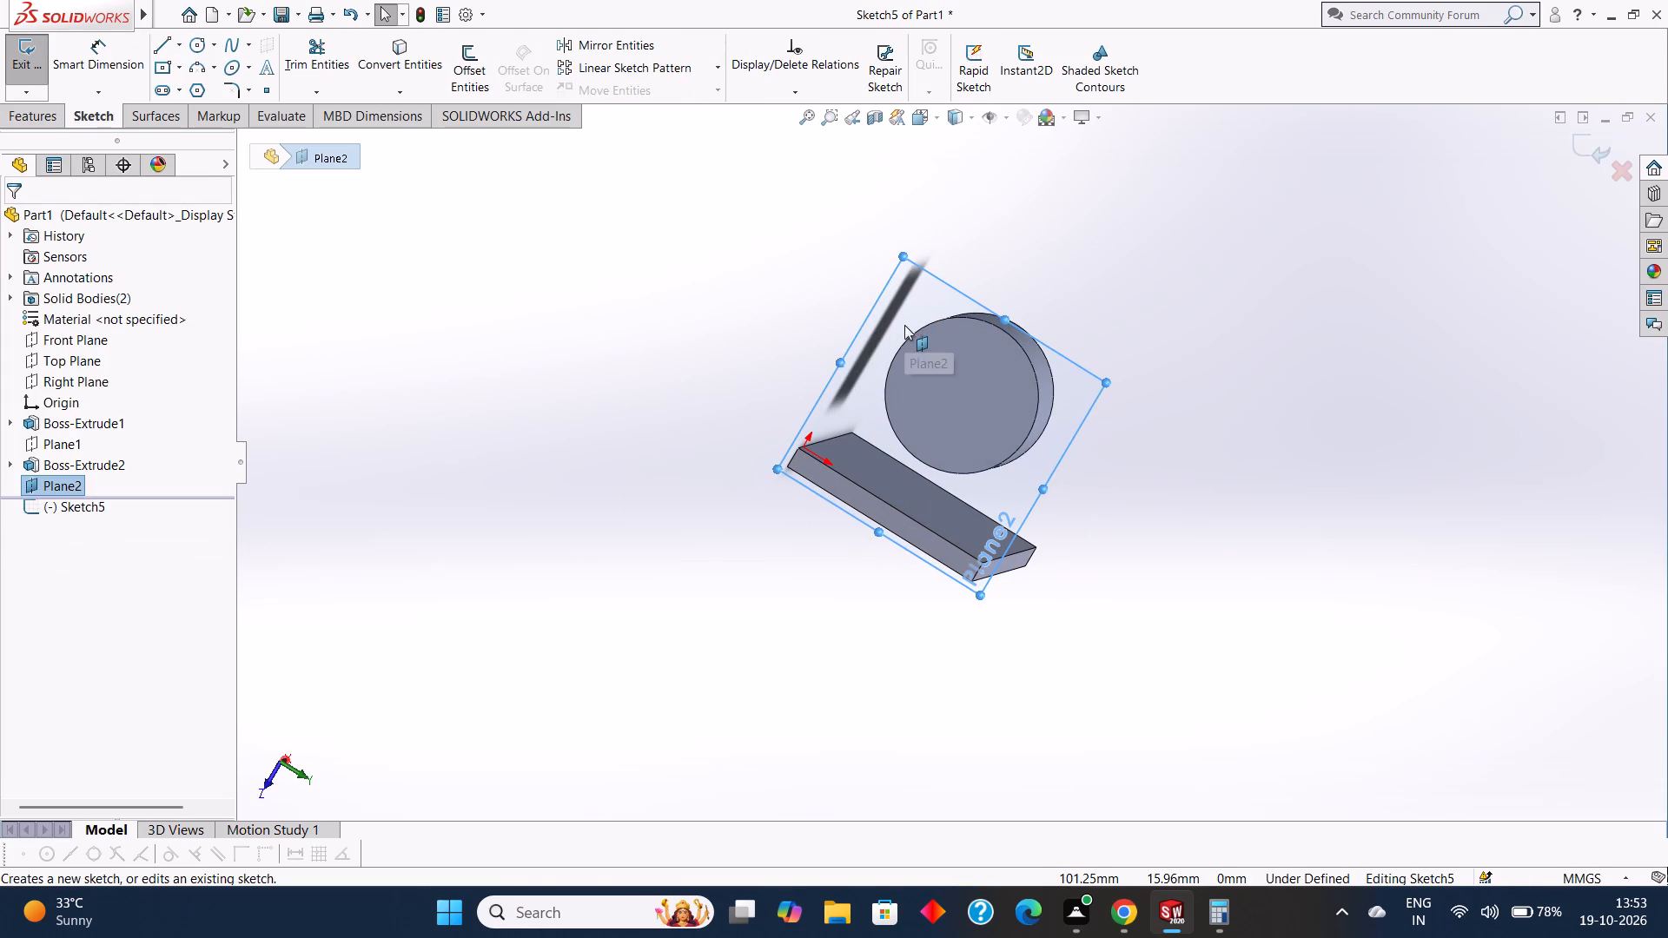
pyautogui.hotkey('ctrl', '8')
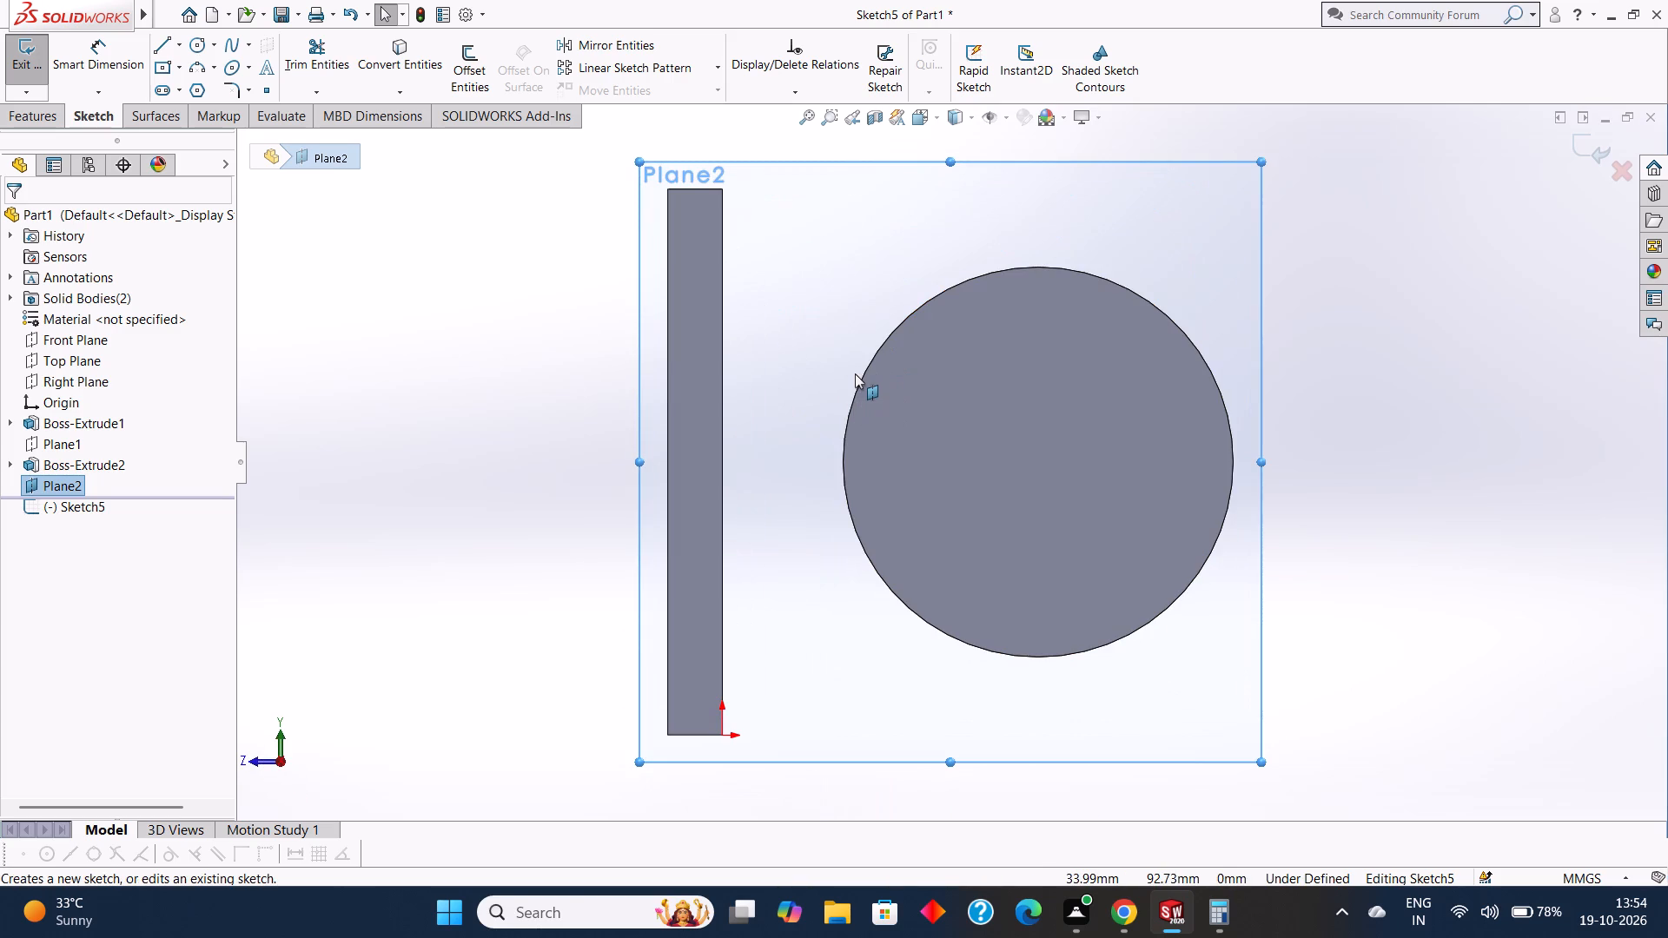
pyautogui.hotkey('ctrl', '8')
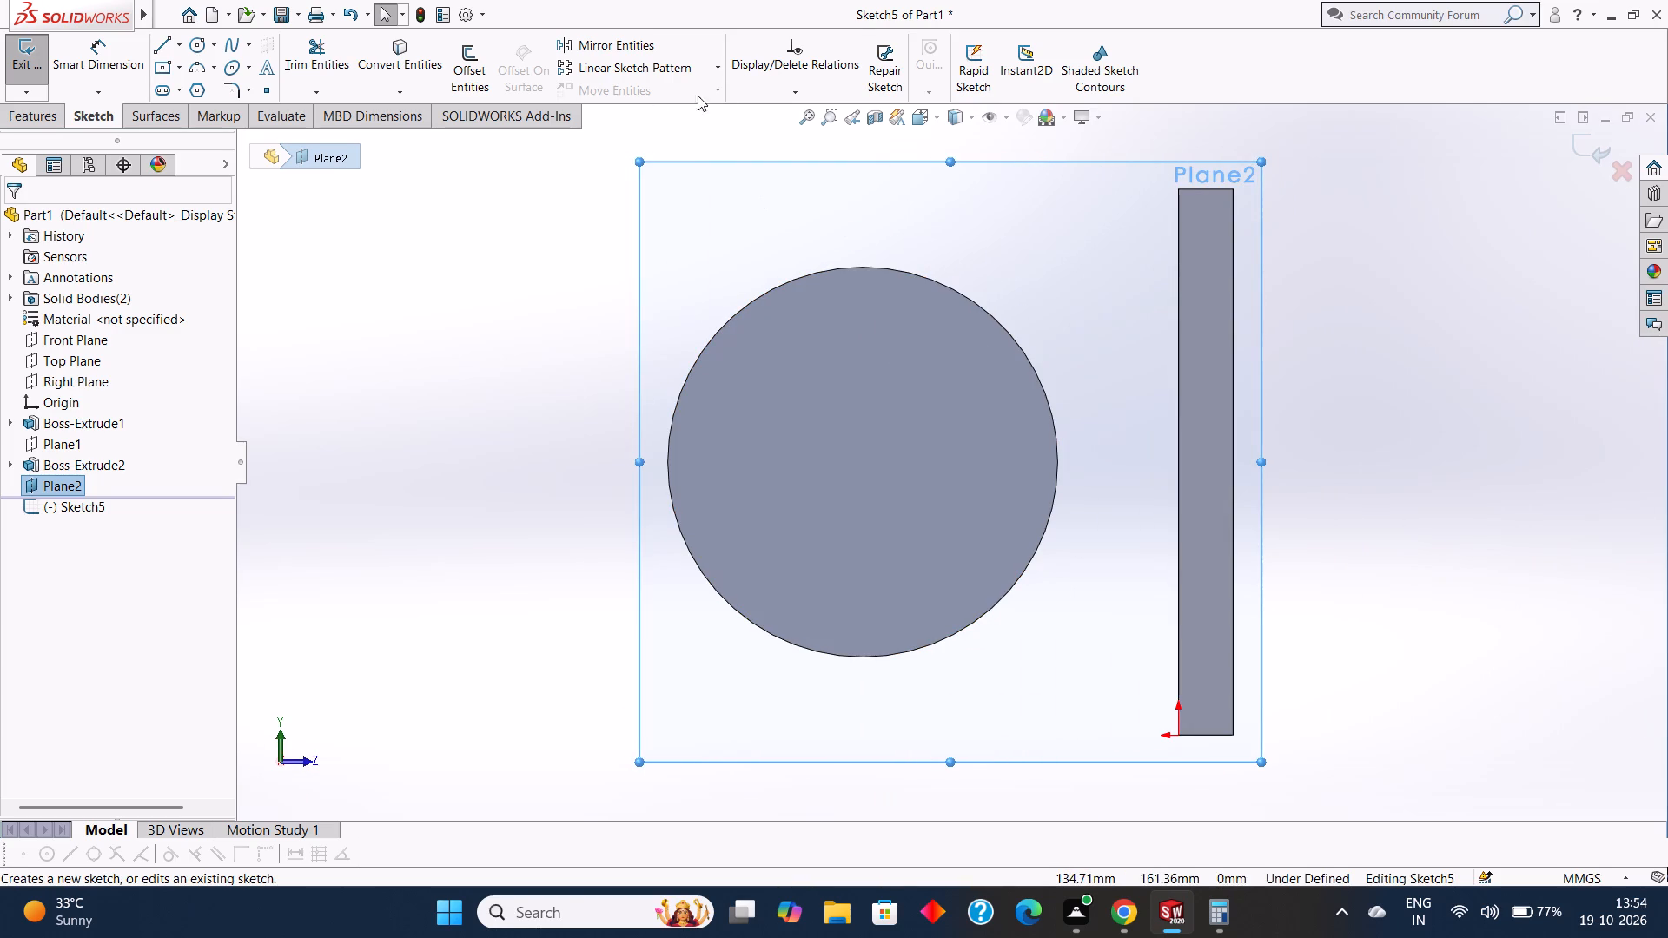
# Examine the plate, cylinder and 16 mm offset plane in the Top, Left, Front, Right and Back standard views.
pyautogui.click(935, 118)
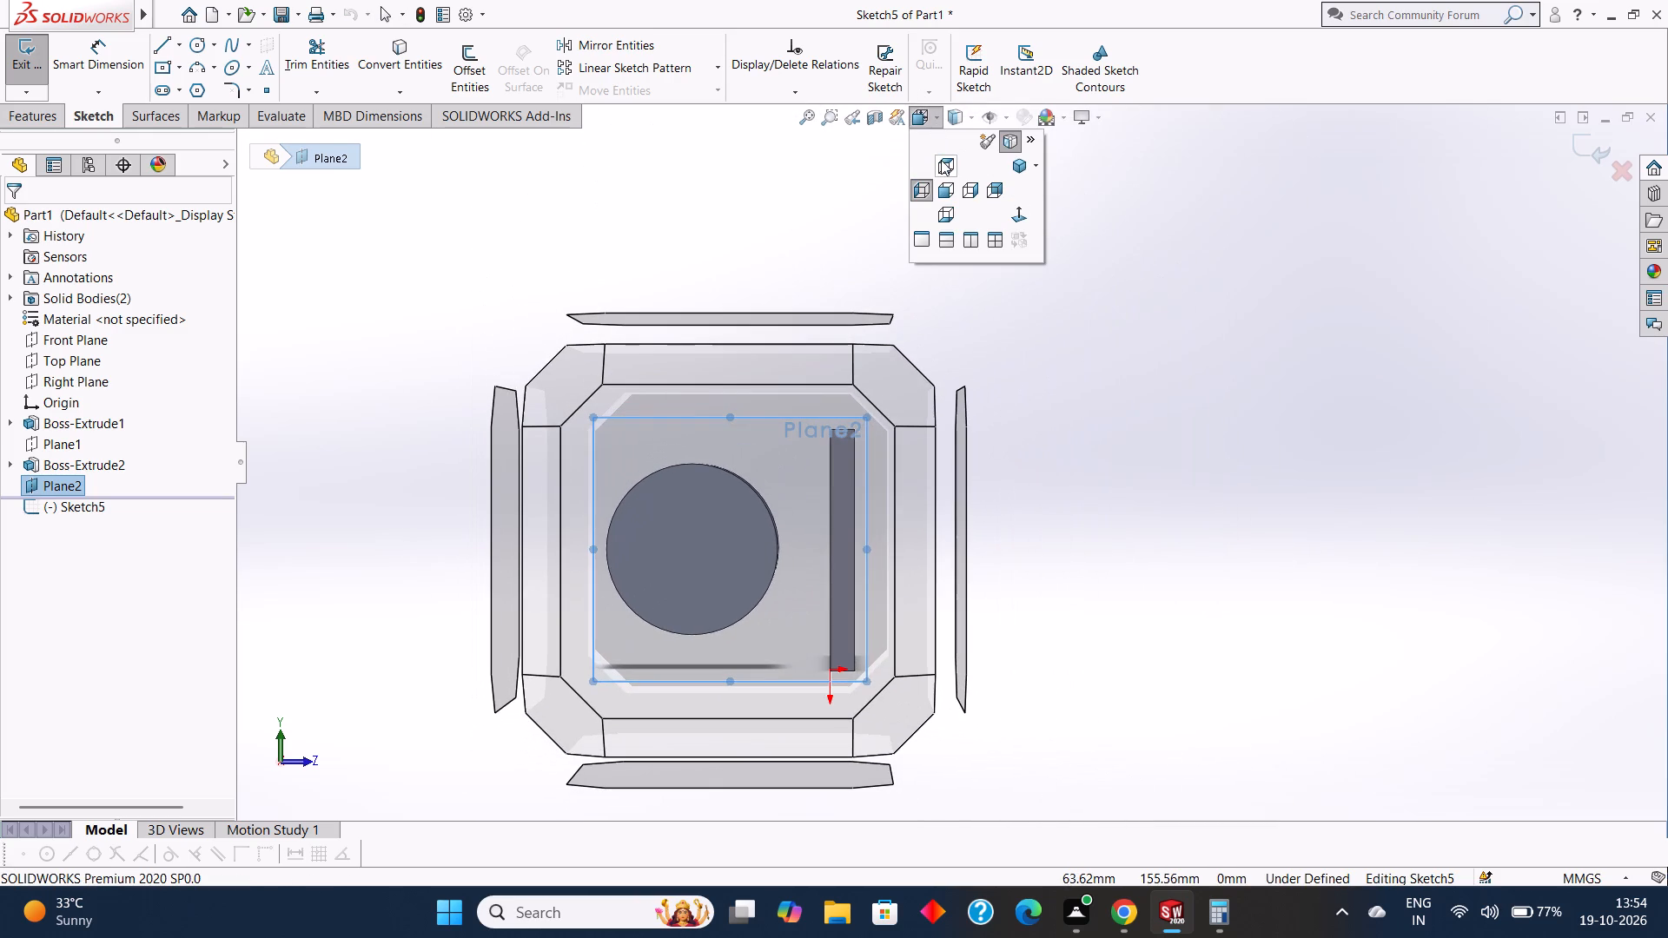
pyautogui.click(942, 166)
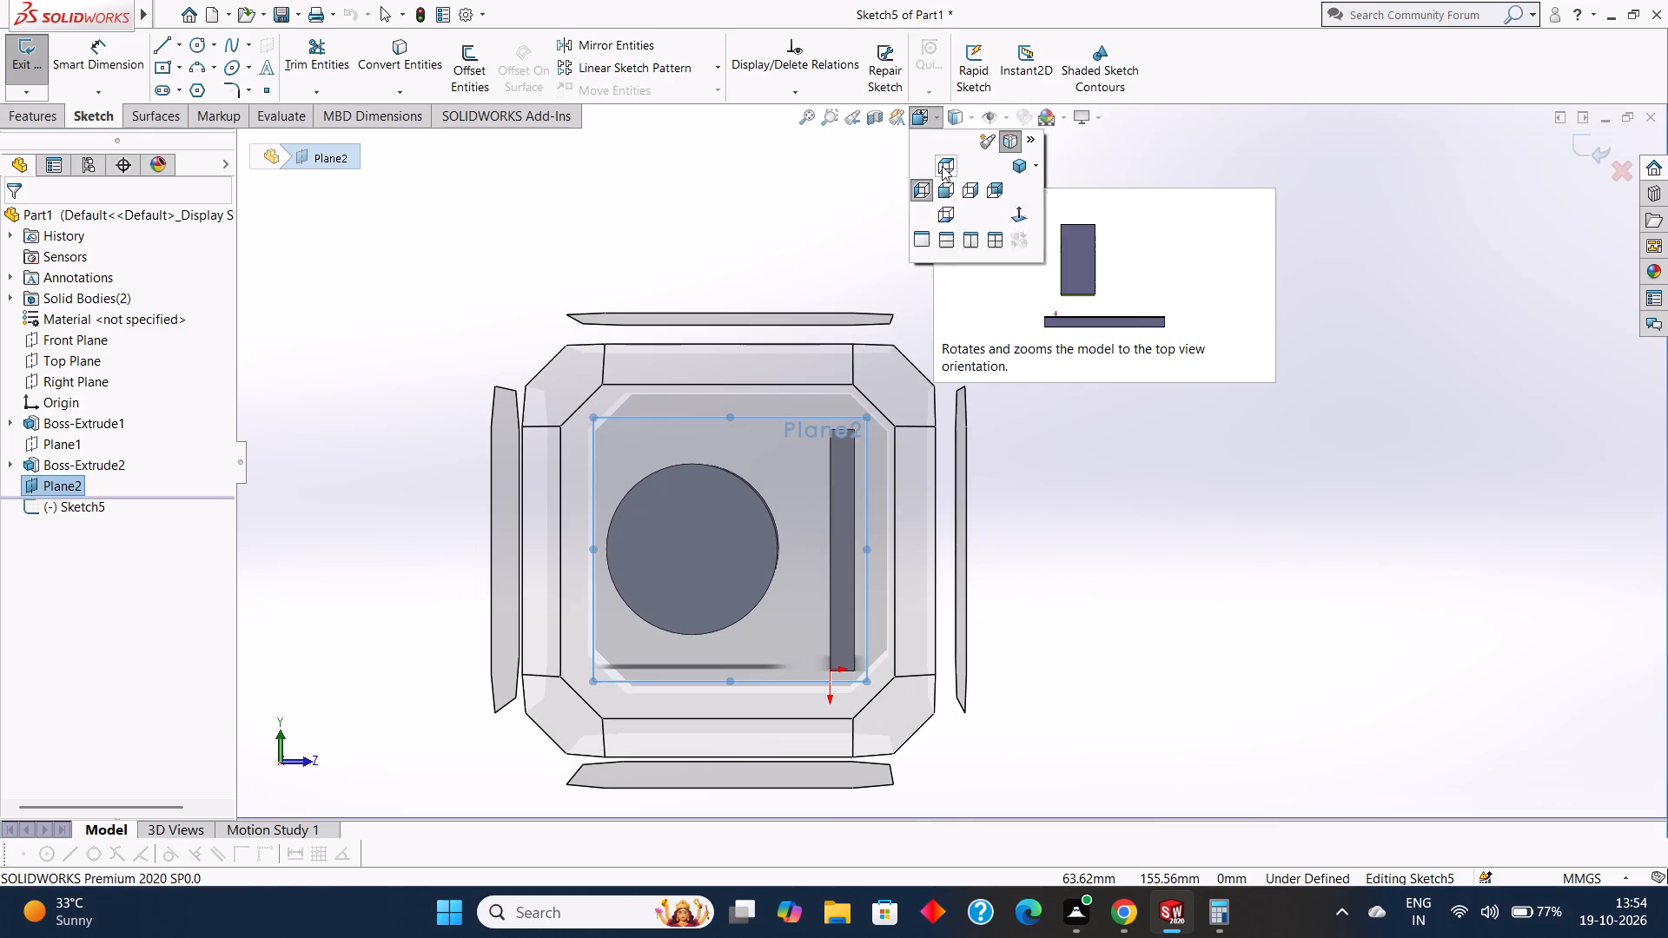
pyautogui.click(943, 122)
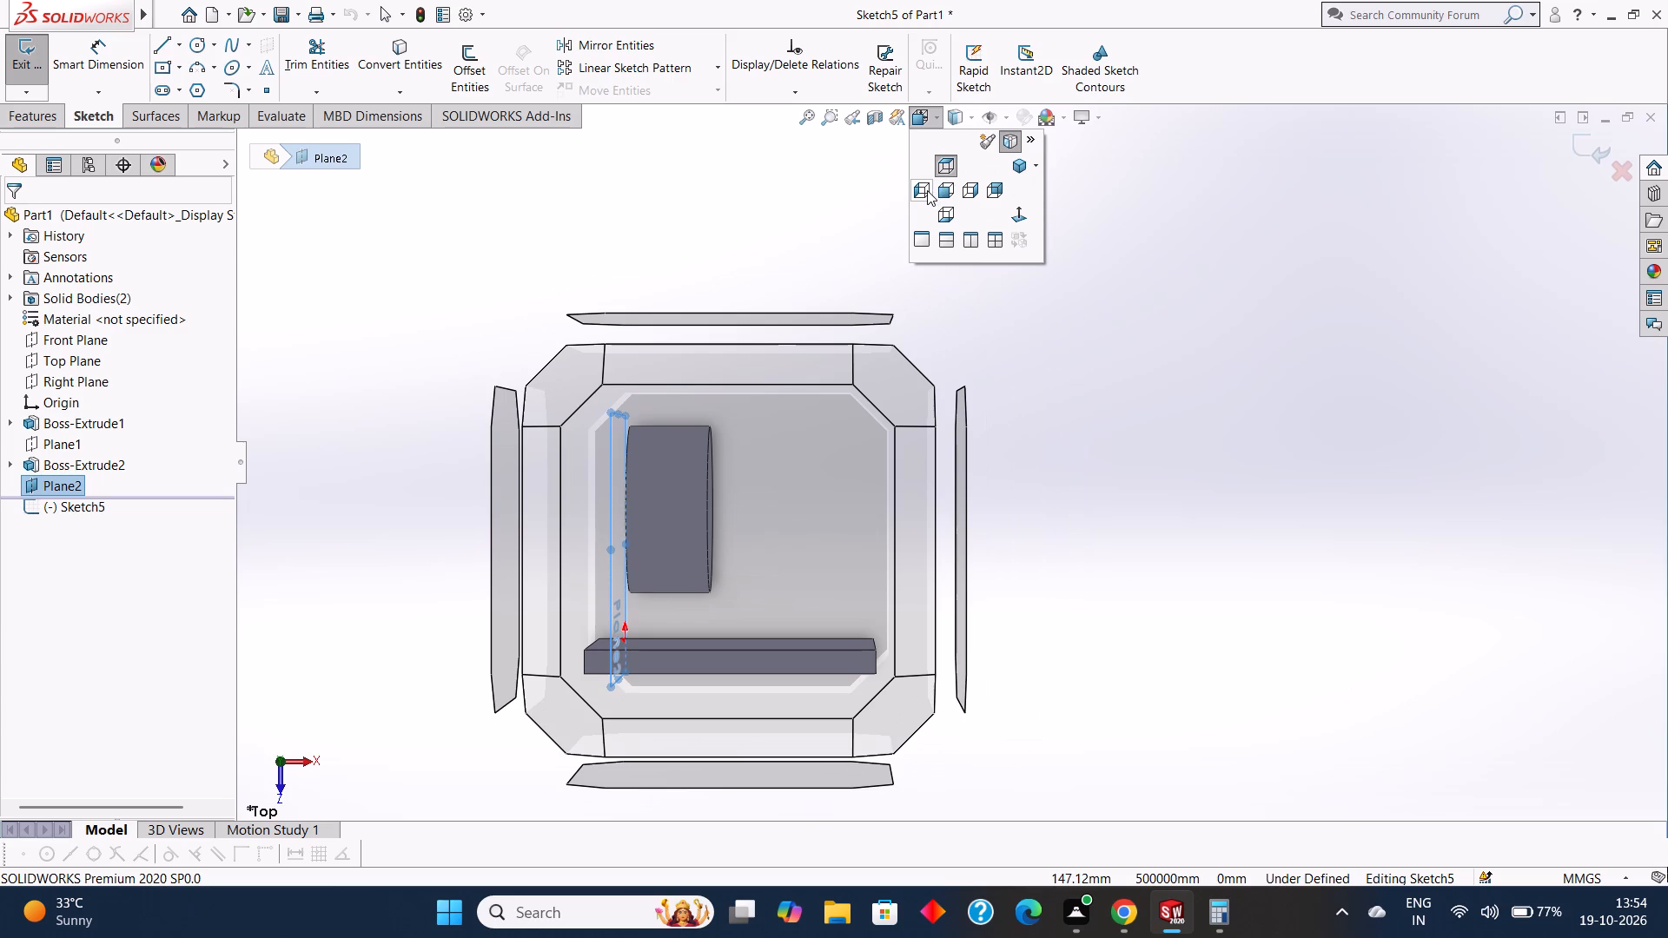
pyautogui.click(923, 190)
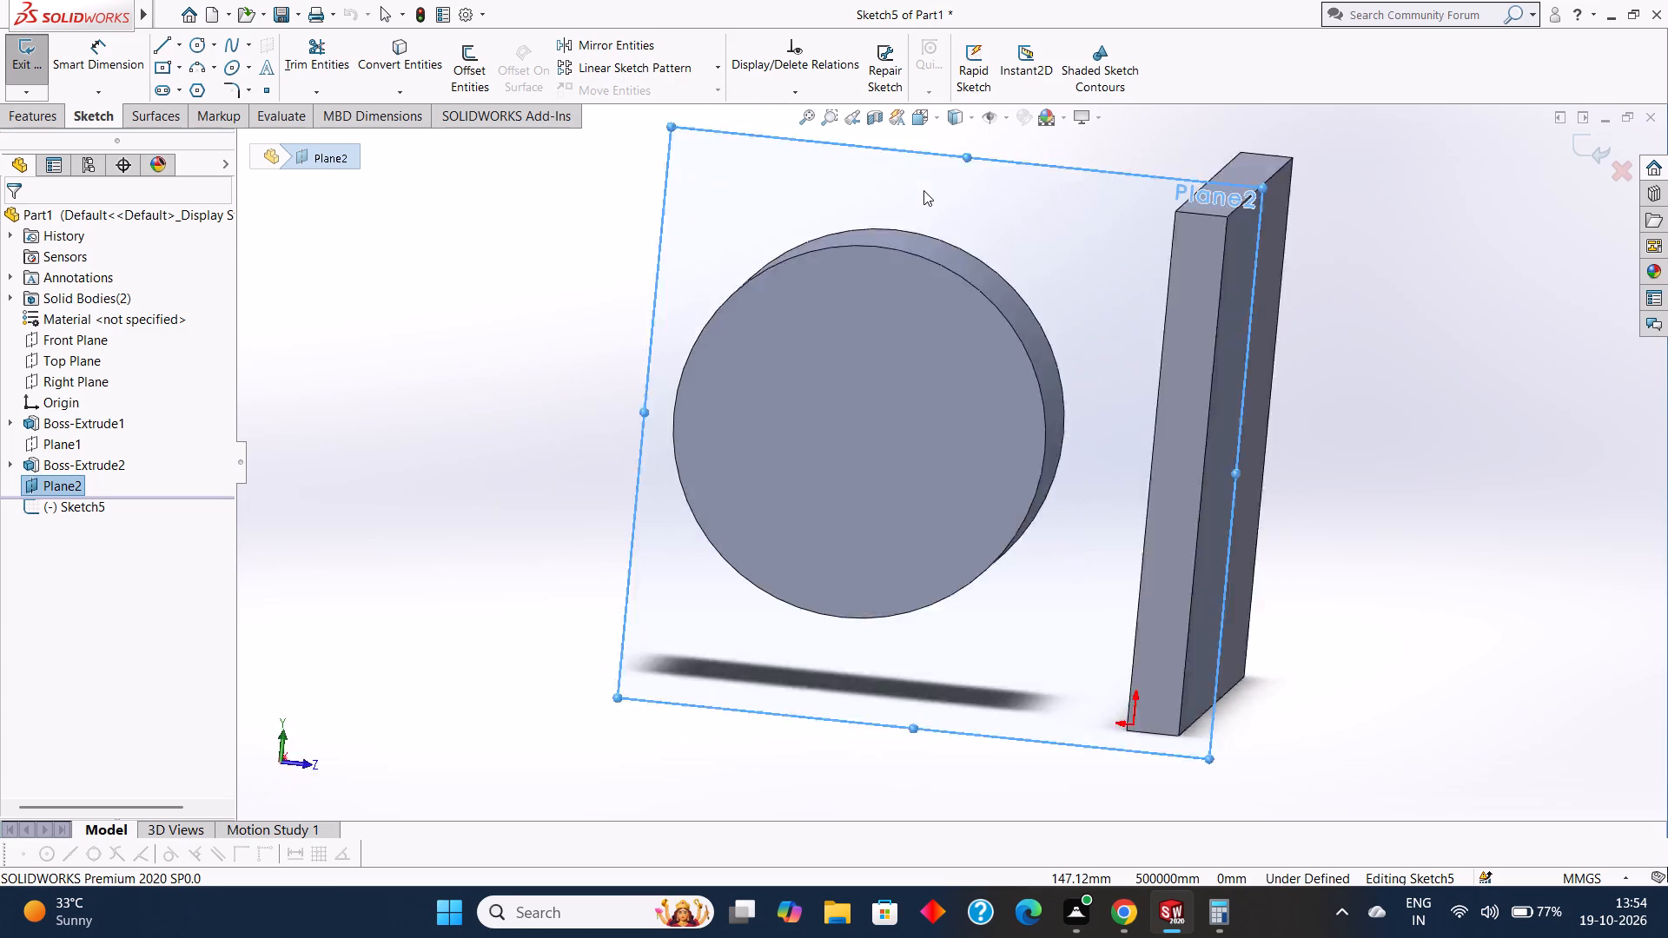
pyautogui.click(938, 122)
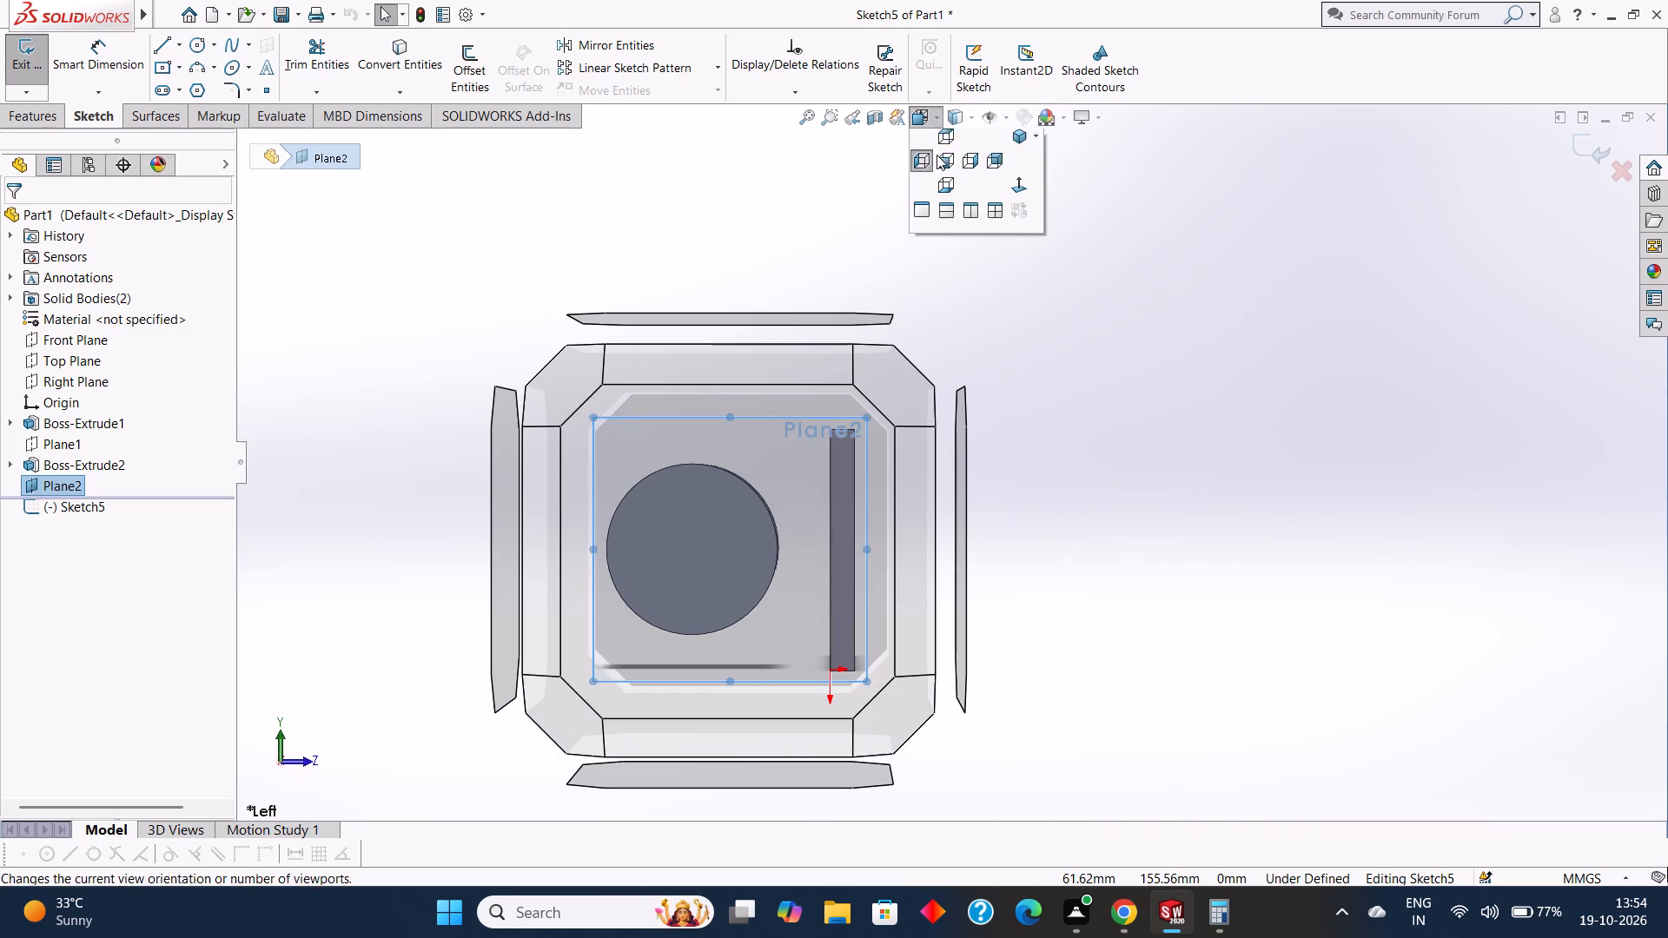
pyautogui.click(943, 188)
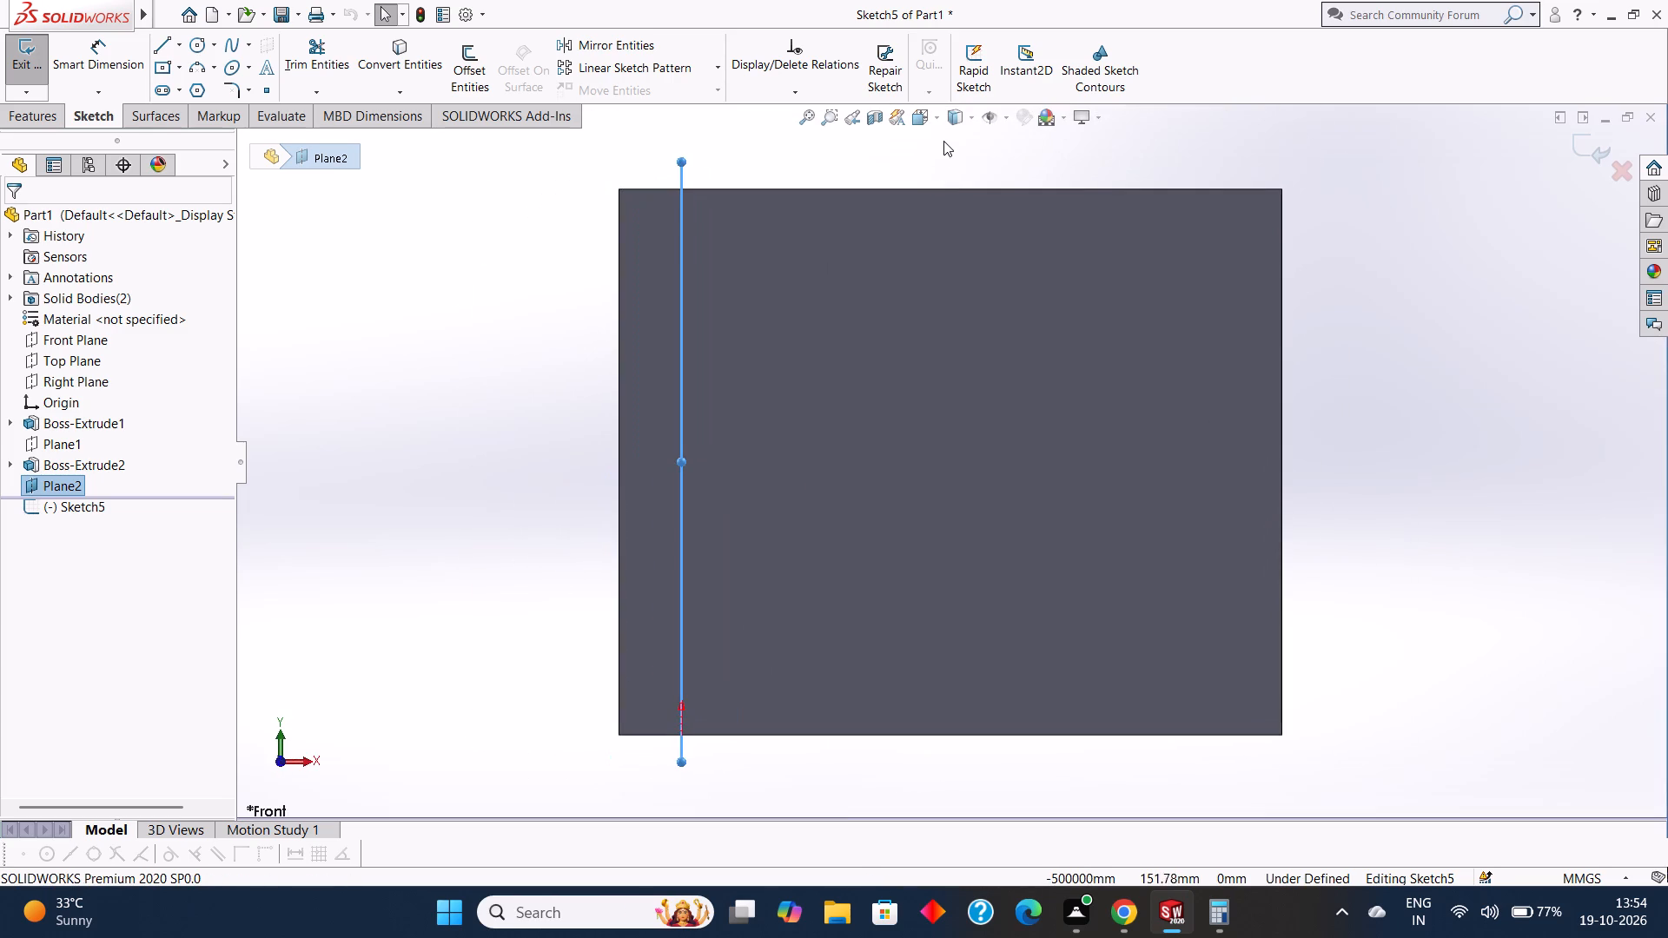
pyautogui.click(937, 121)
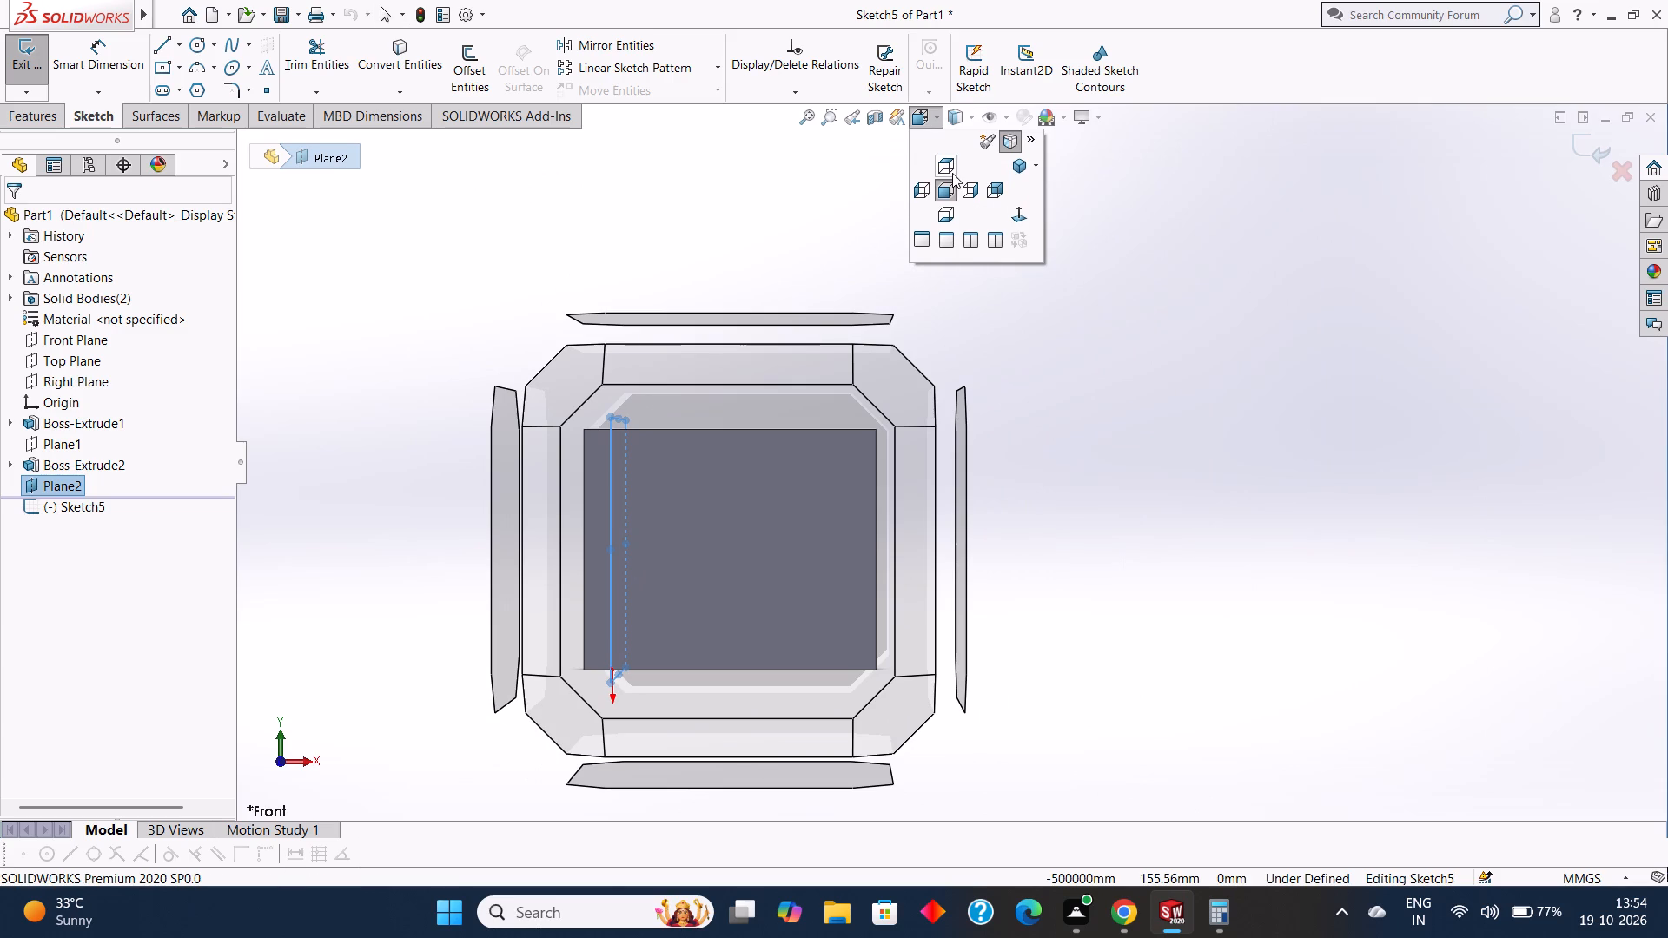
pyautogui.click(965, 188)
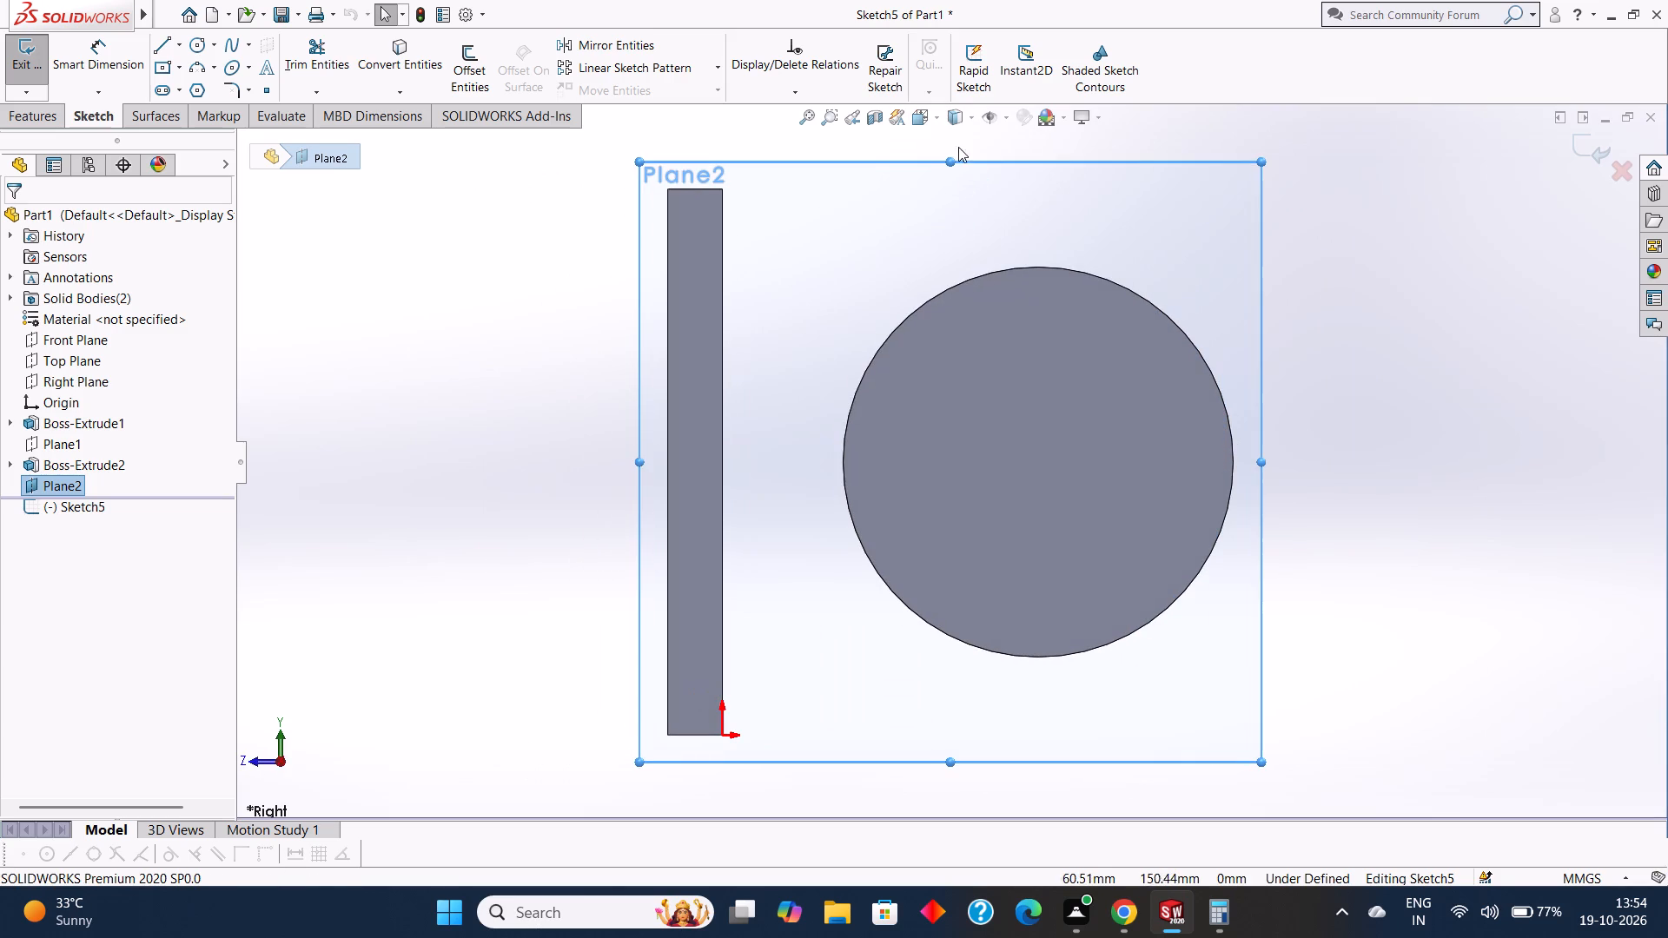
pyautogui.click(937, 122)
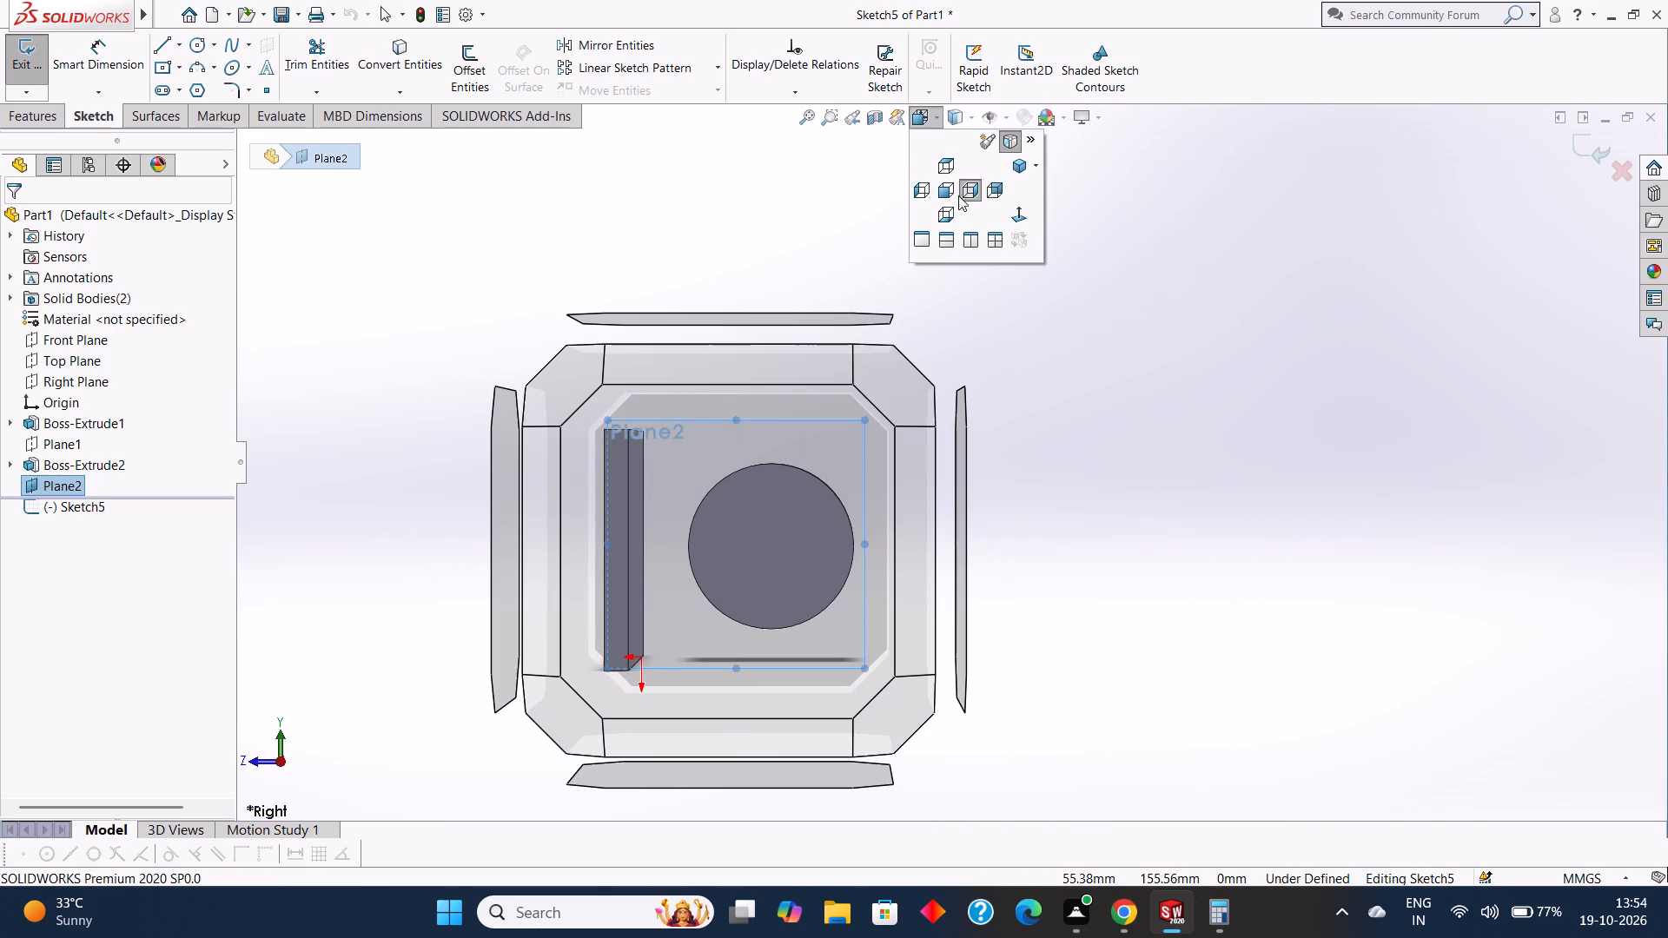
pyautogui.click(988, 188)
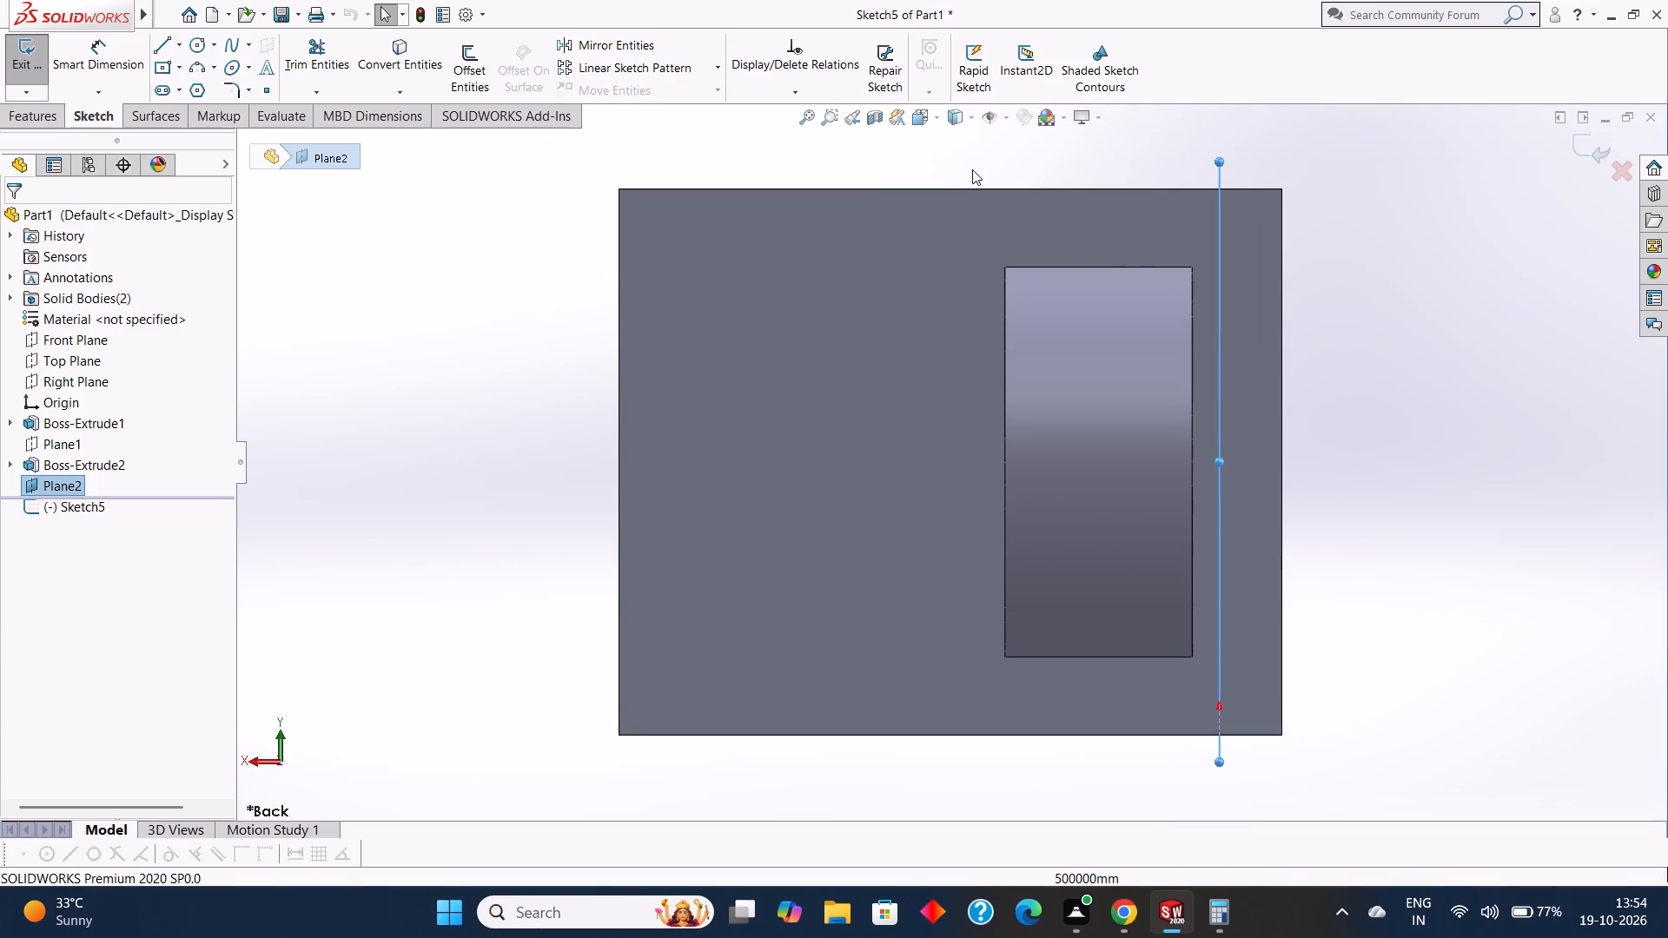
# Compare single, stacked and side-by-side viewport layouts, ending with unlinked Front and Right views of the part.
pyautogui.click(939, 120)
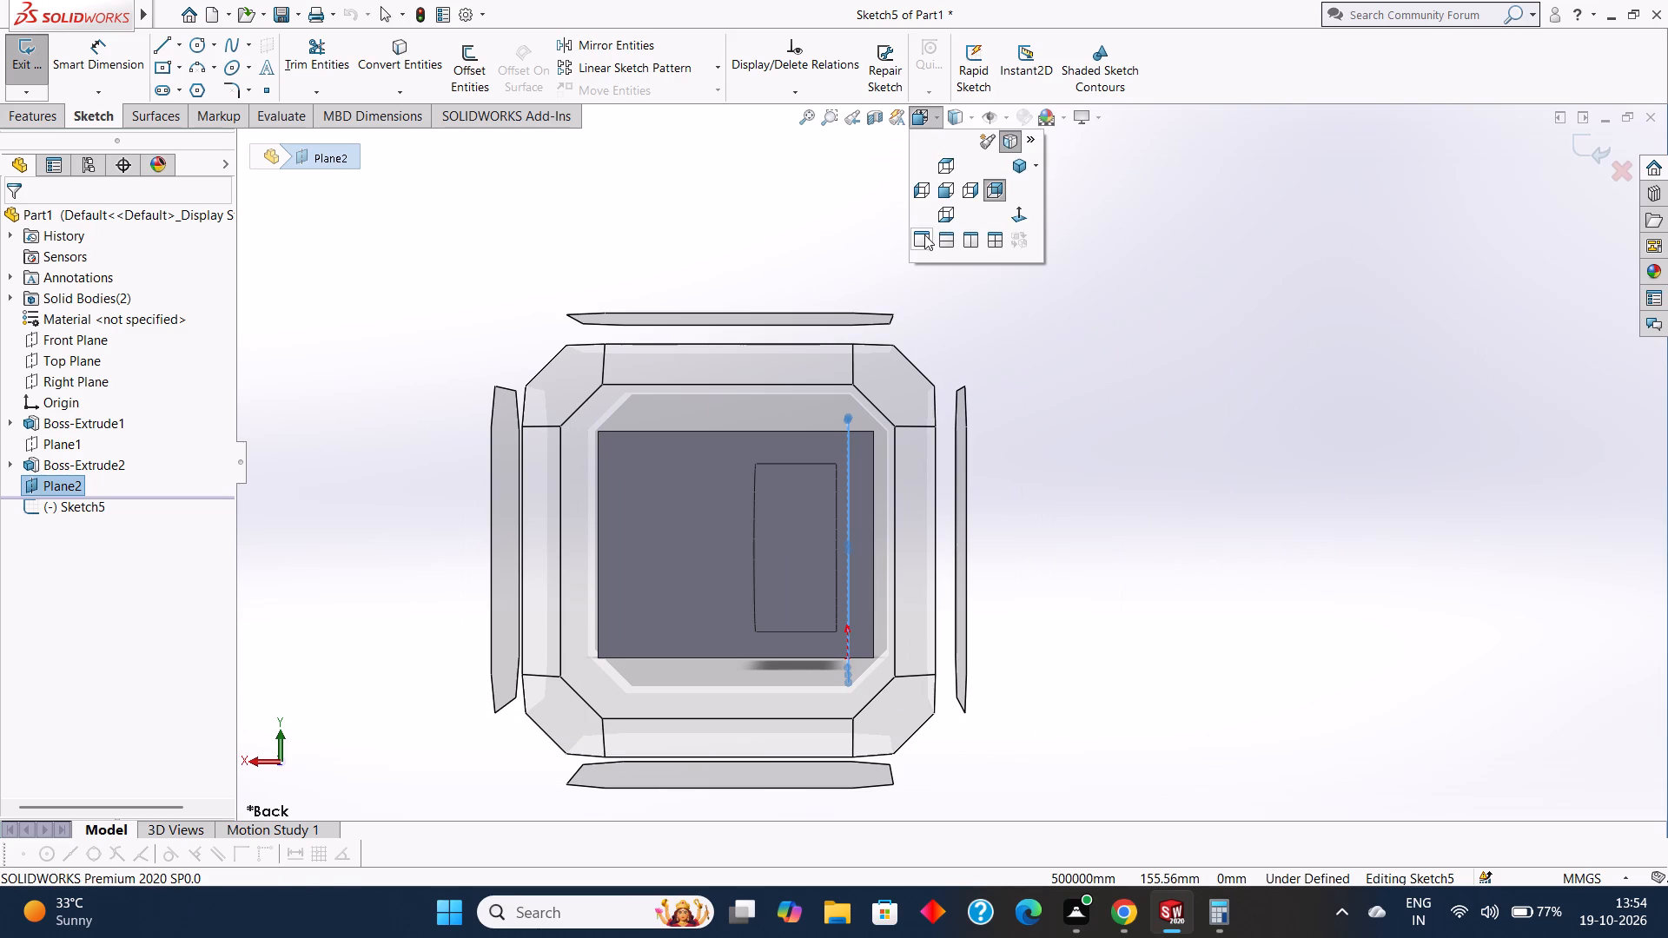
pyautogui.click(924, 234)
pyautogui.click(934, 118)
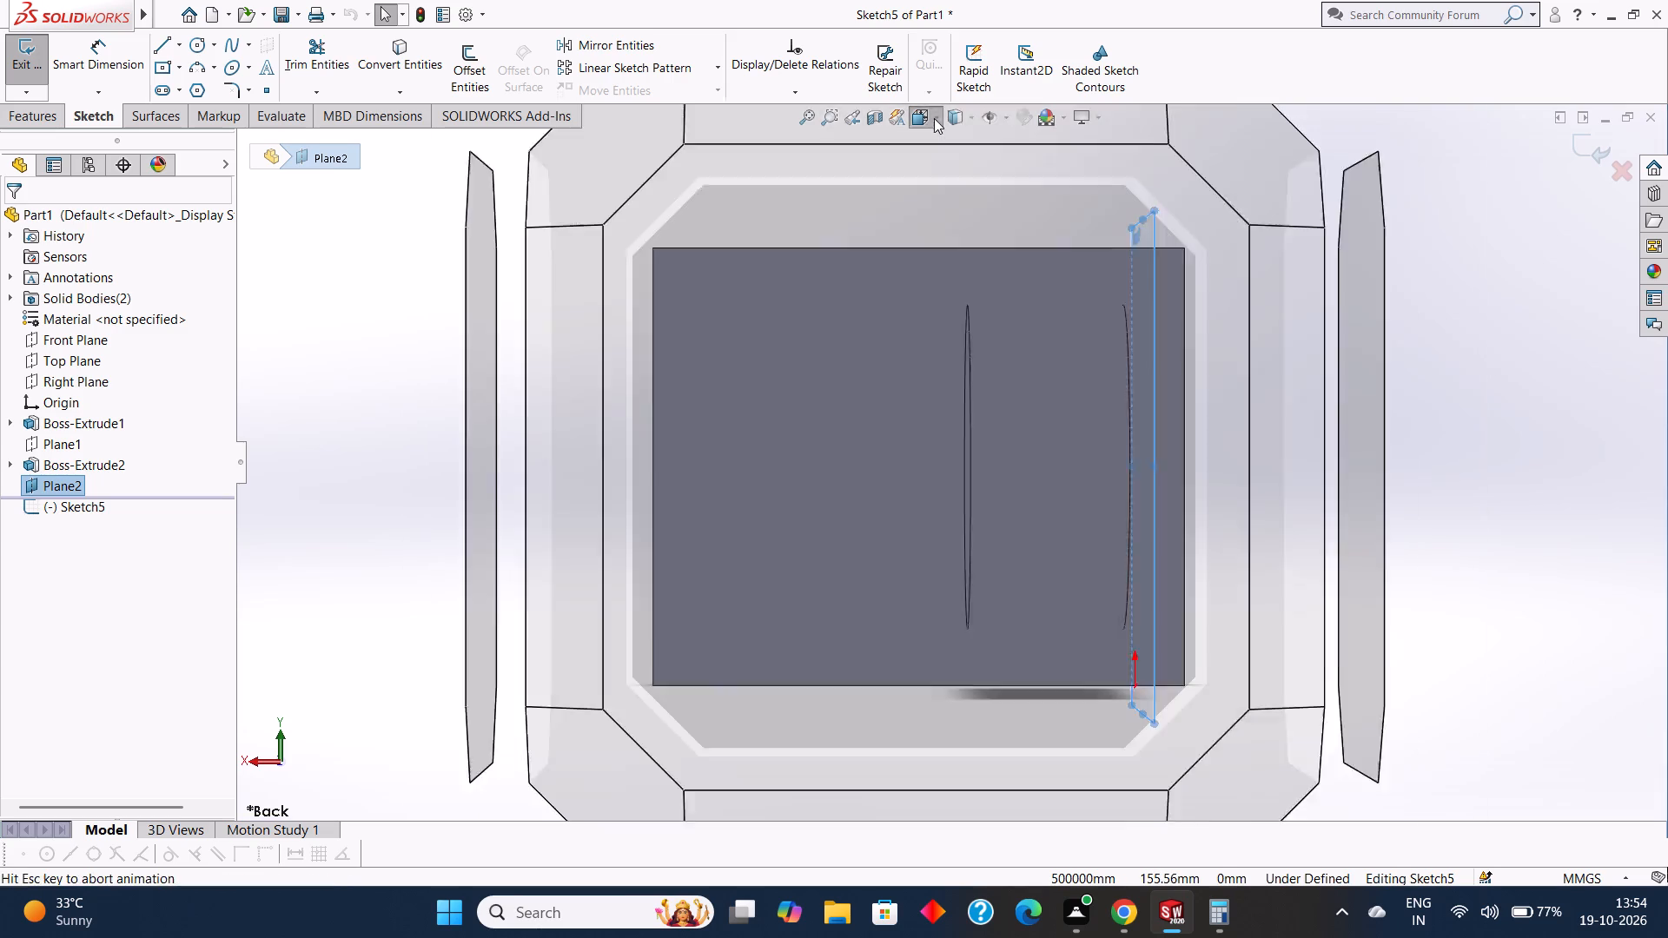
pyautogui.click(946, 230)
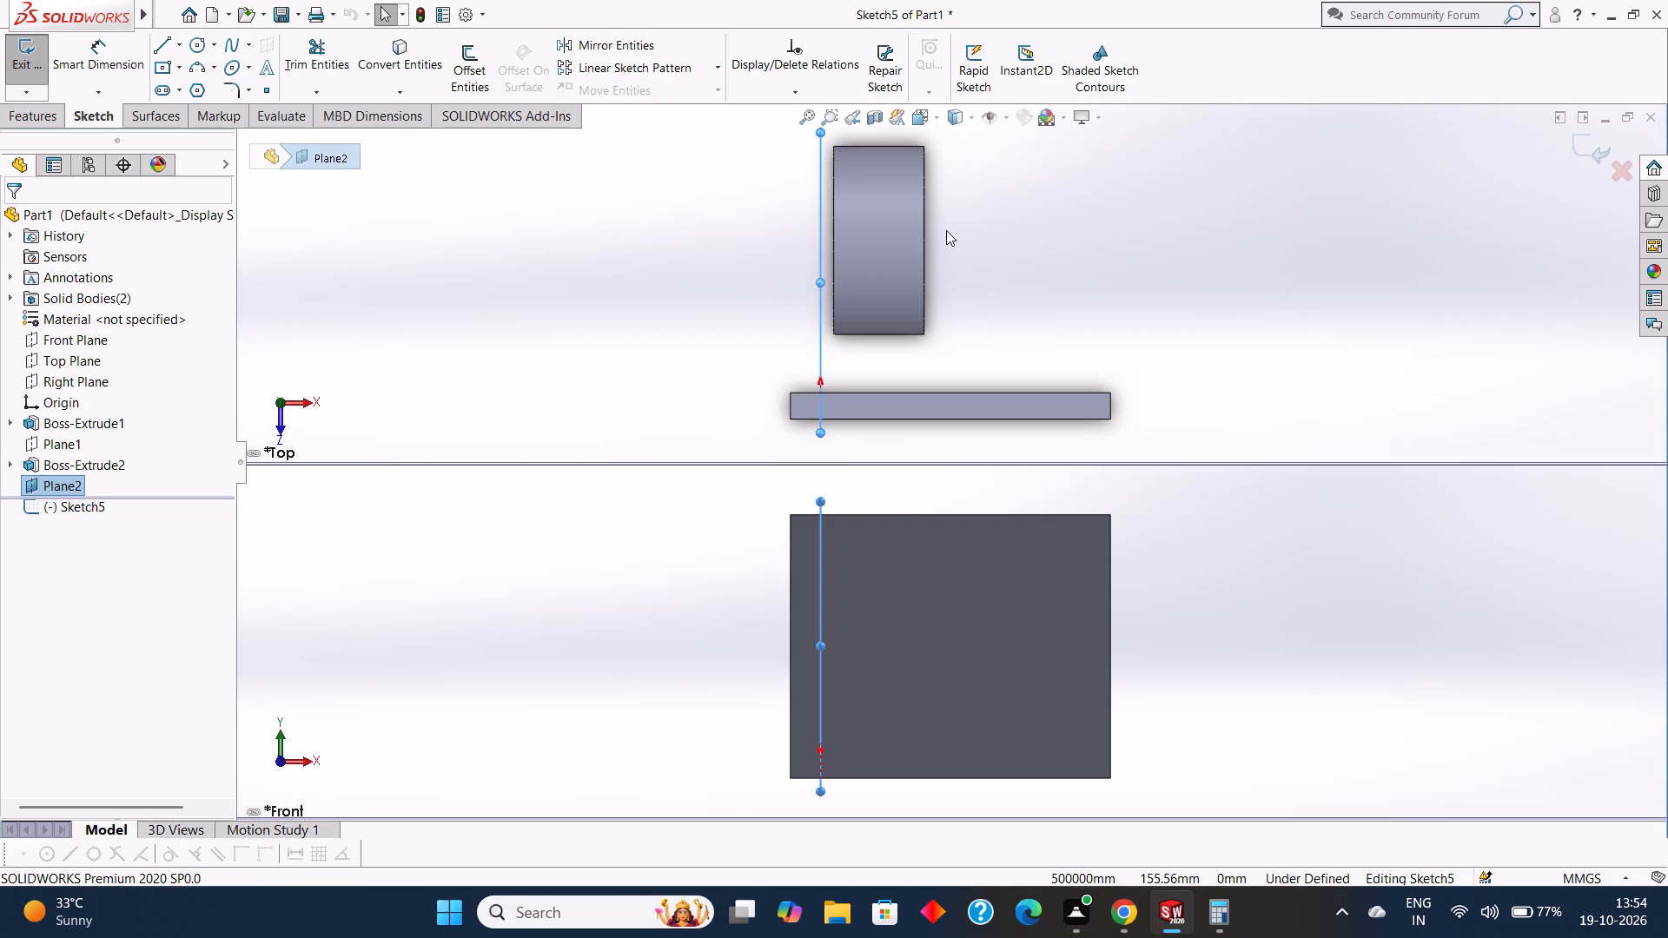
pyautogui.click(940, 120)
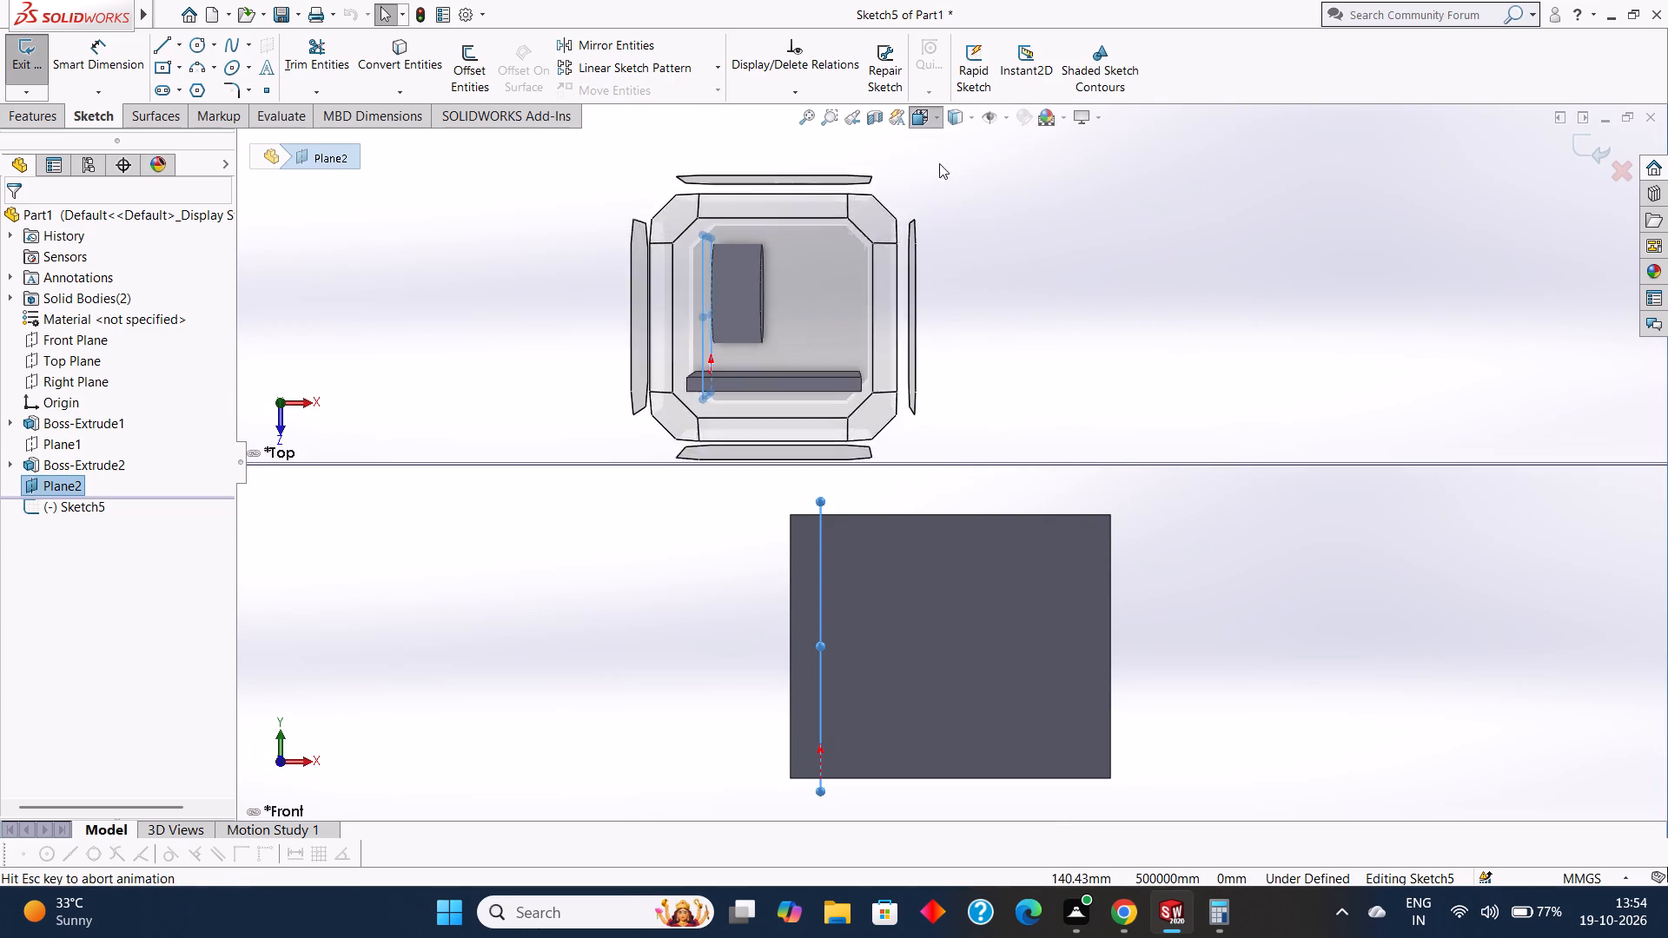
pyautogui.click(969, 234)
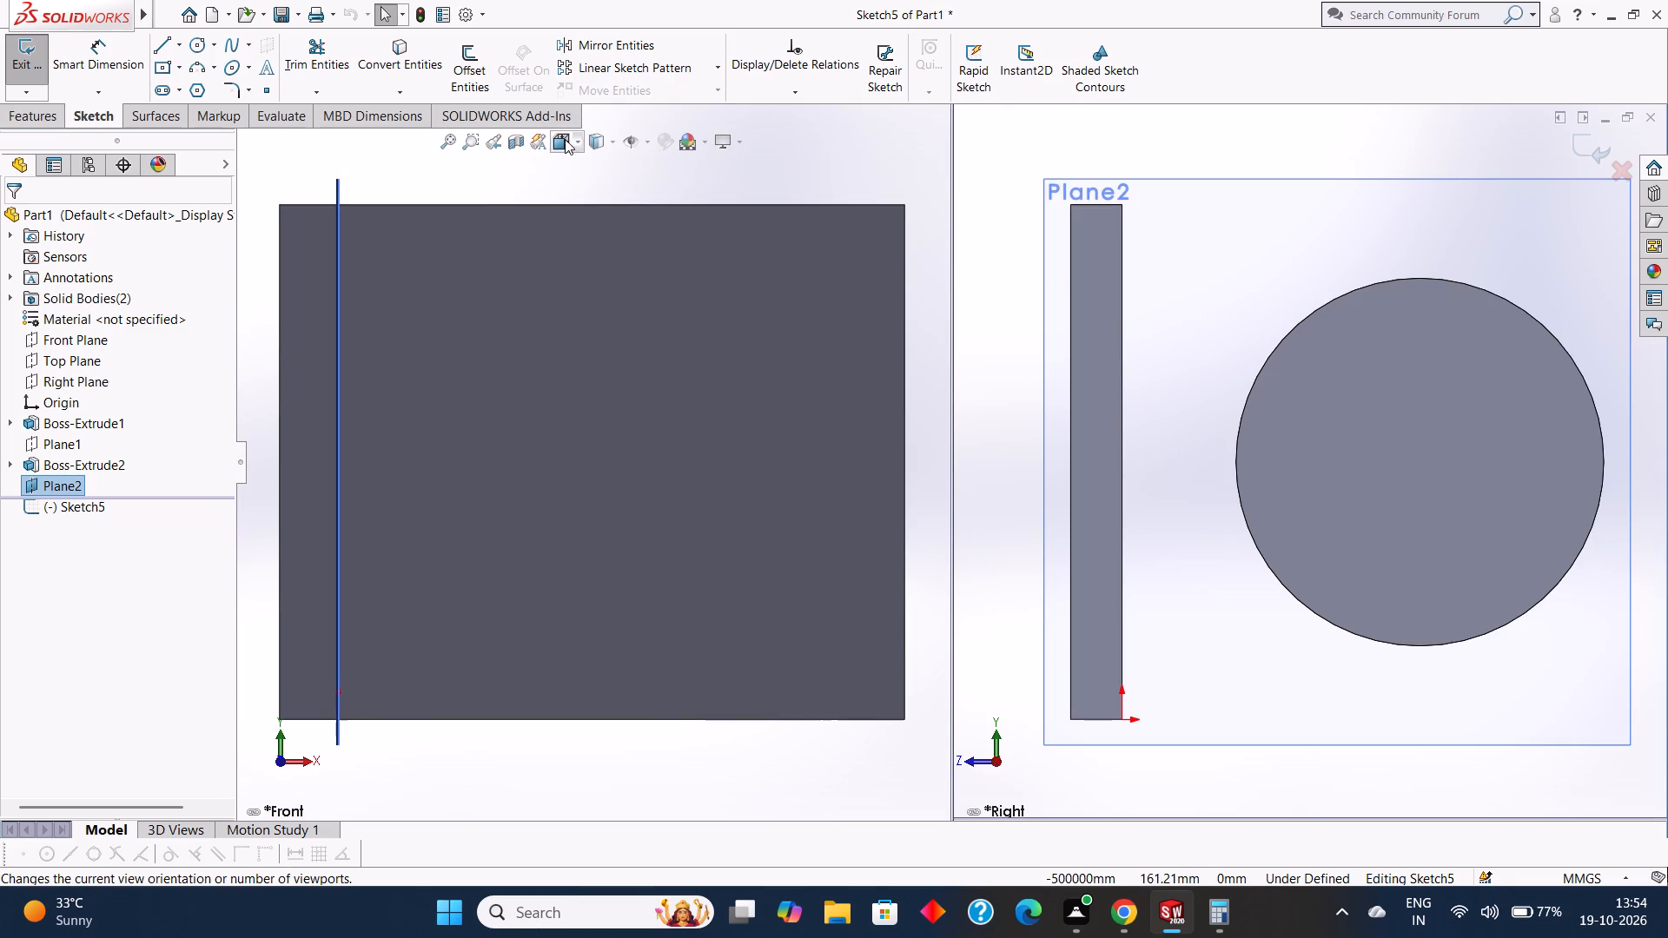
pyautogui.click(605, 140)
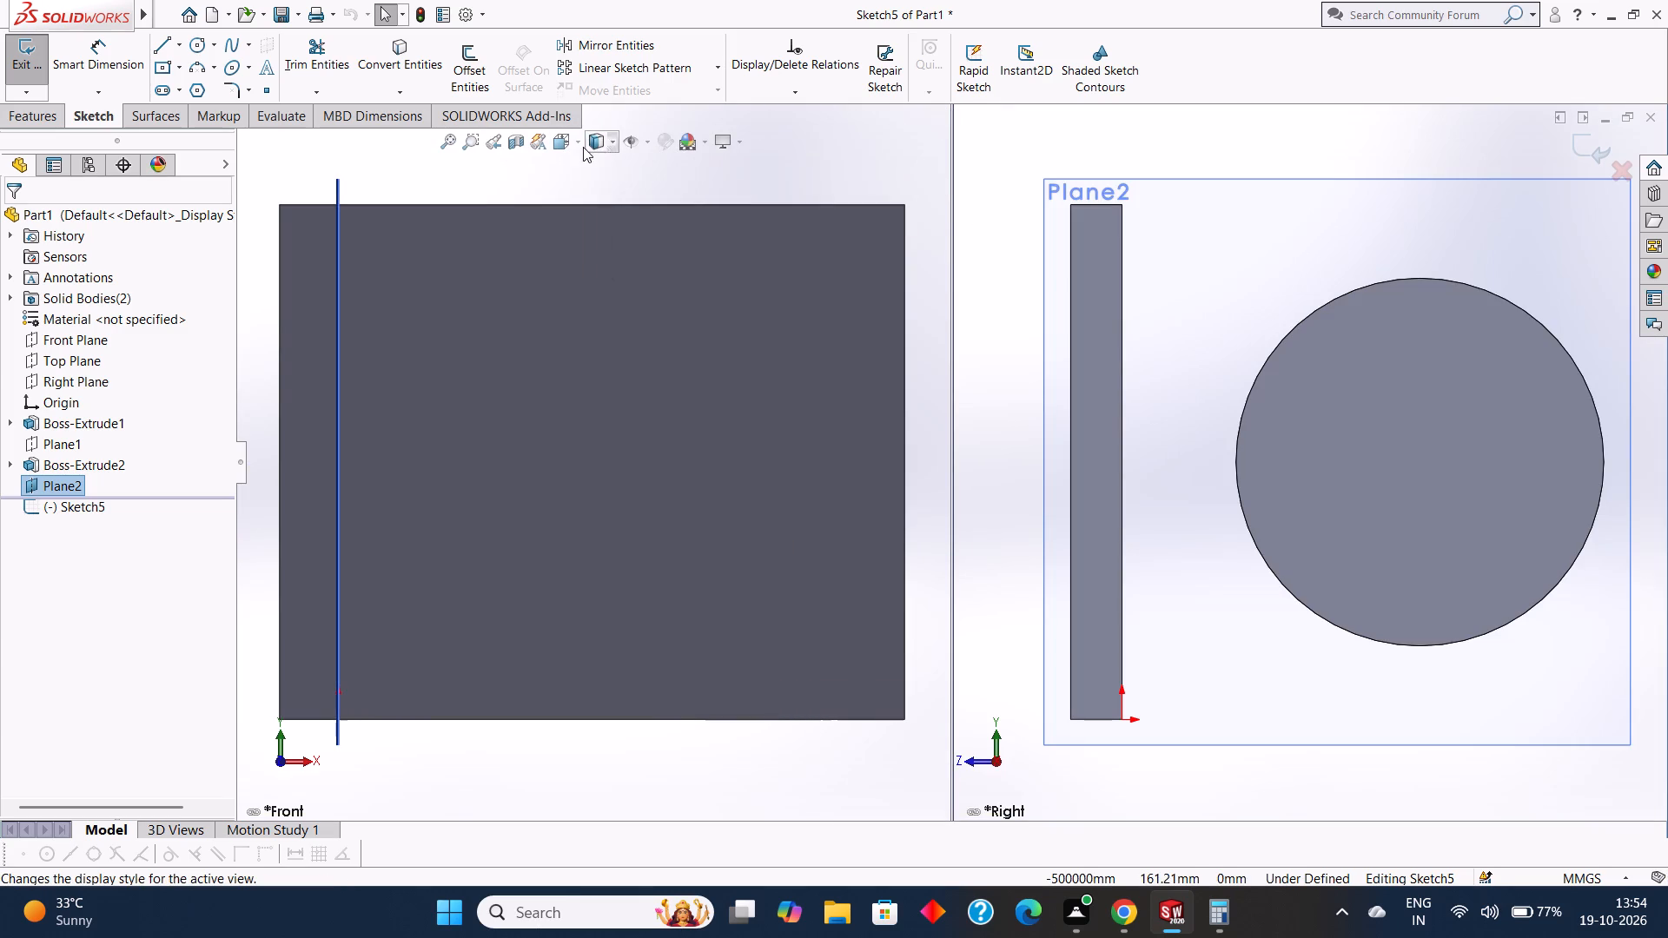
pyautogui.click(577, 142)
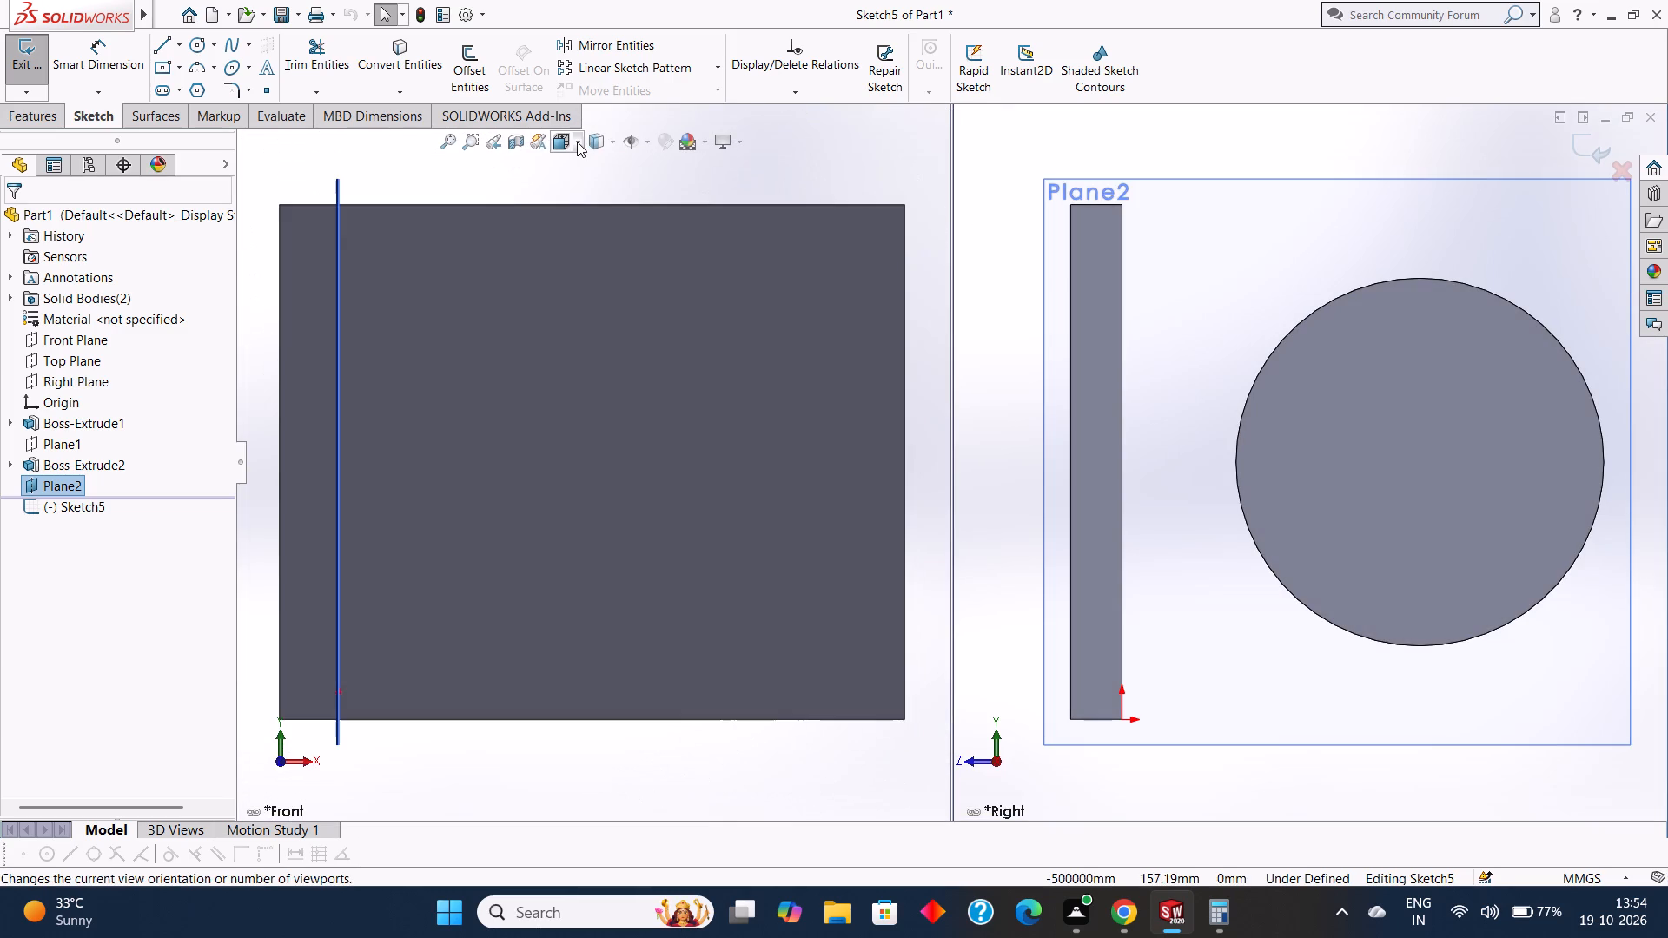
pyautogui.click(576, 142)
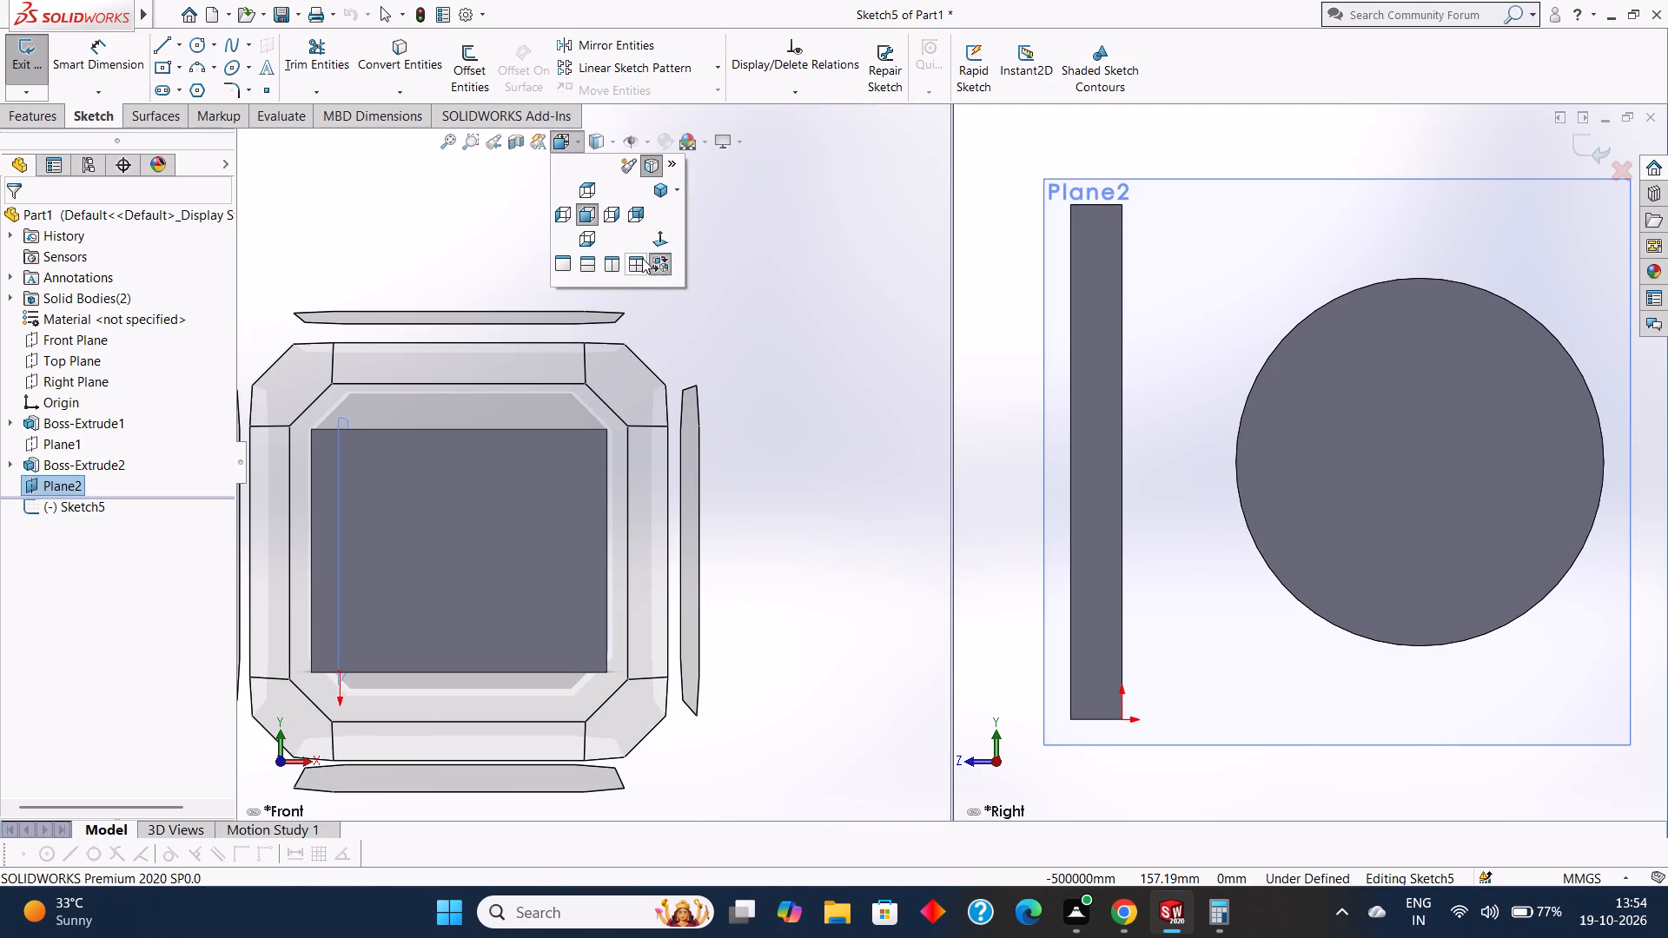
pyautogui.click(657, 265)
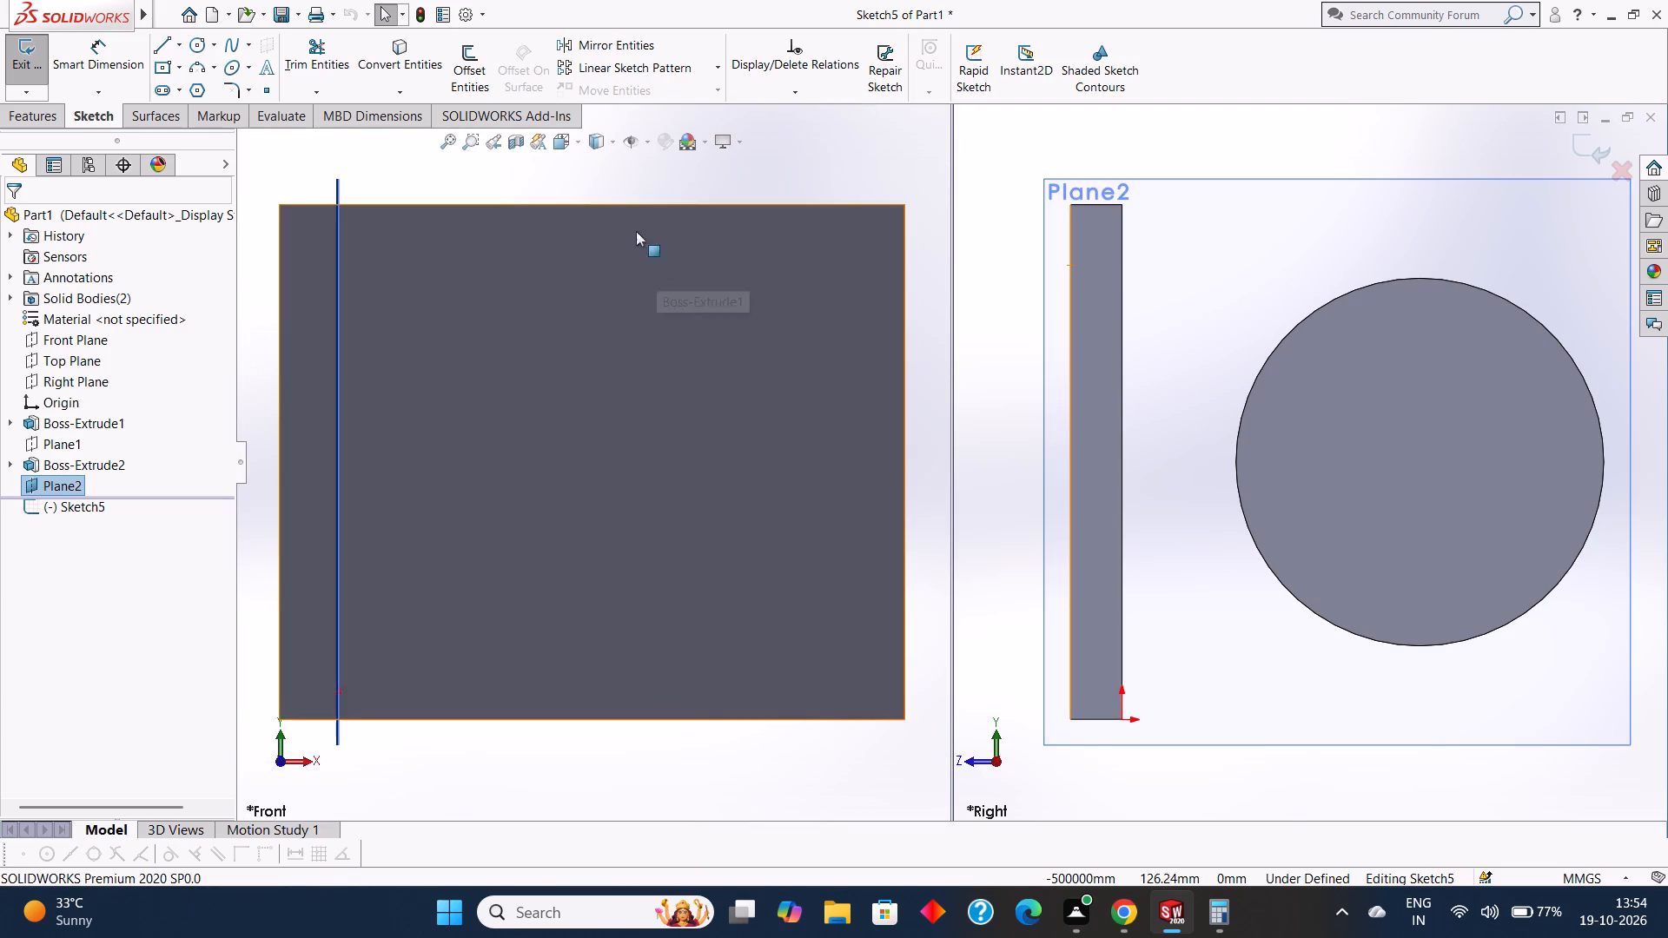
# Restore a single viewport and orient the view normal to the 16 mm offset sketch plane.
pyautogui.click(578, 144)
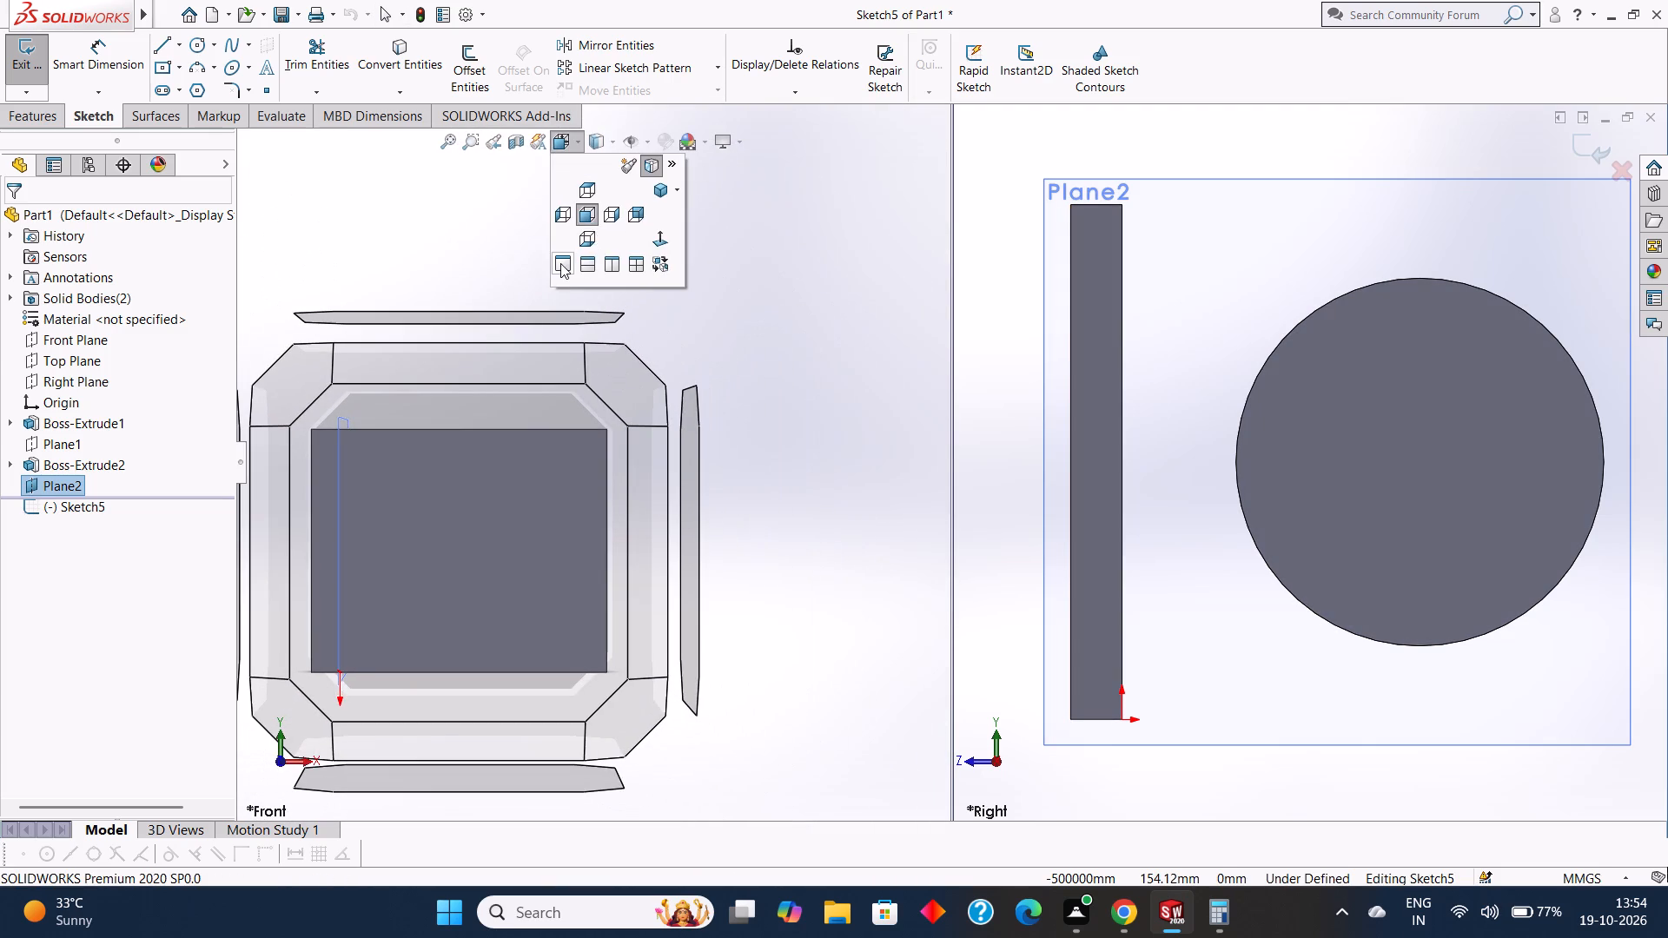
pyautogui.click(559, 263)
pyautogui.scroll(1, 615, 264)
pyautogui.moveTo(615, 264); pyautogui.dragTo(618, 267, button='middle')
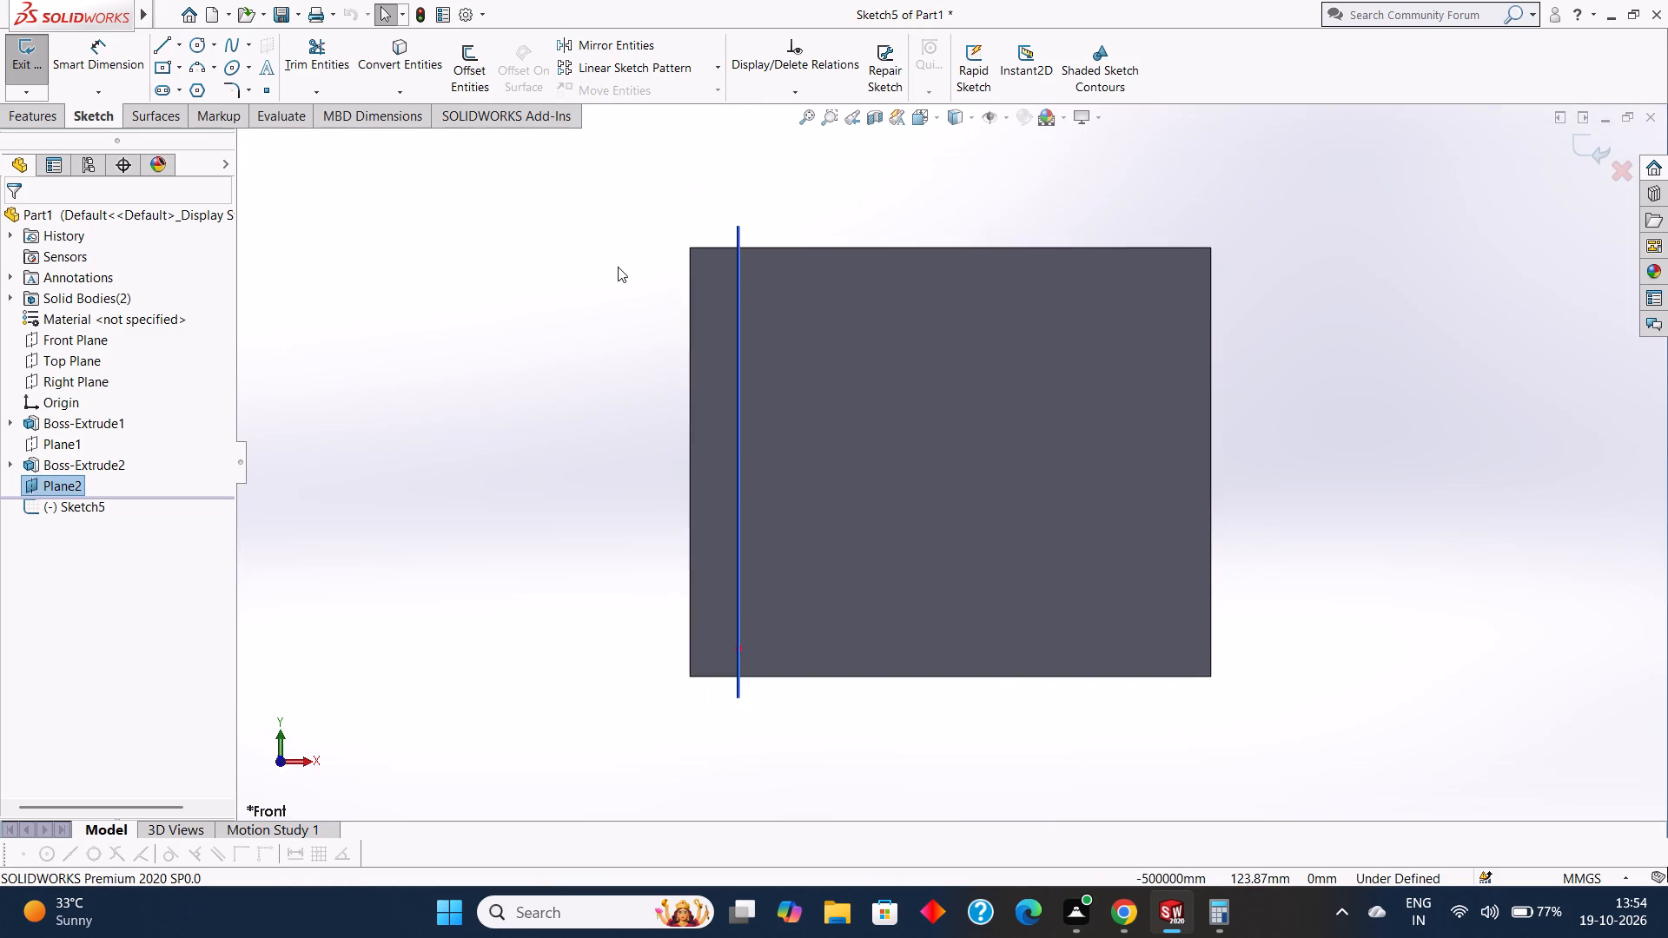
pyautogui.moveTo(618, 267); pyautogui.dragTo(731, 354, button='middle')
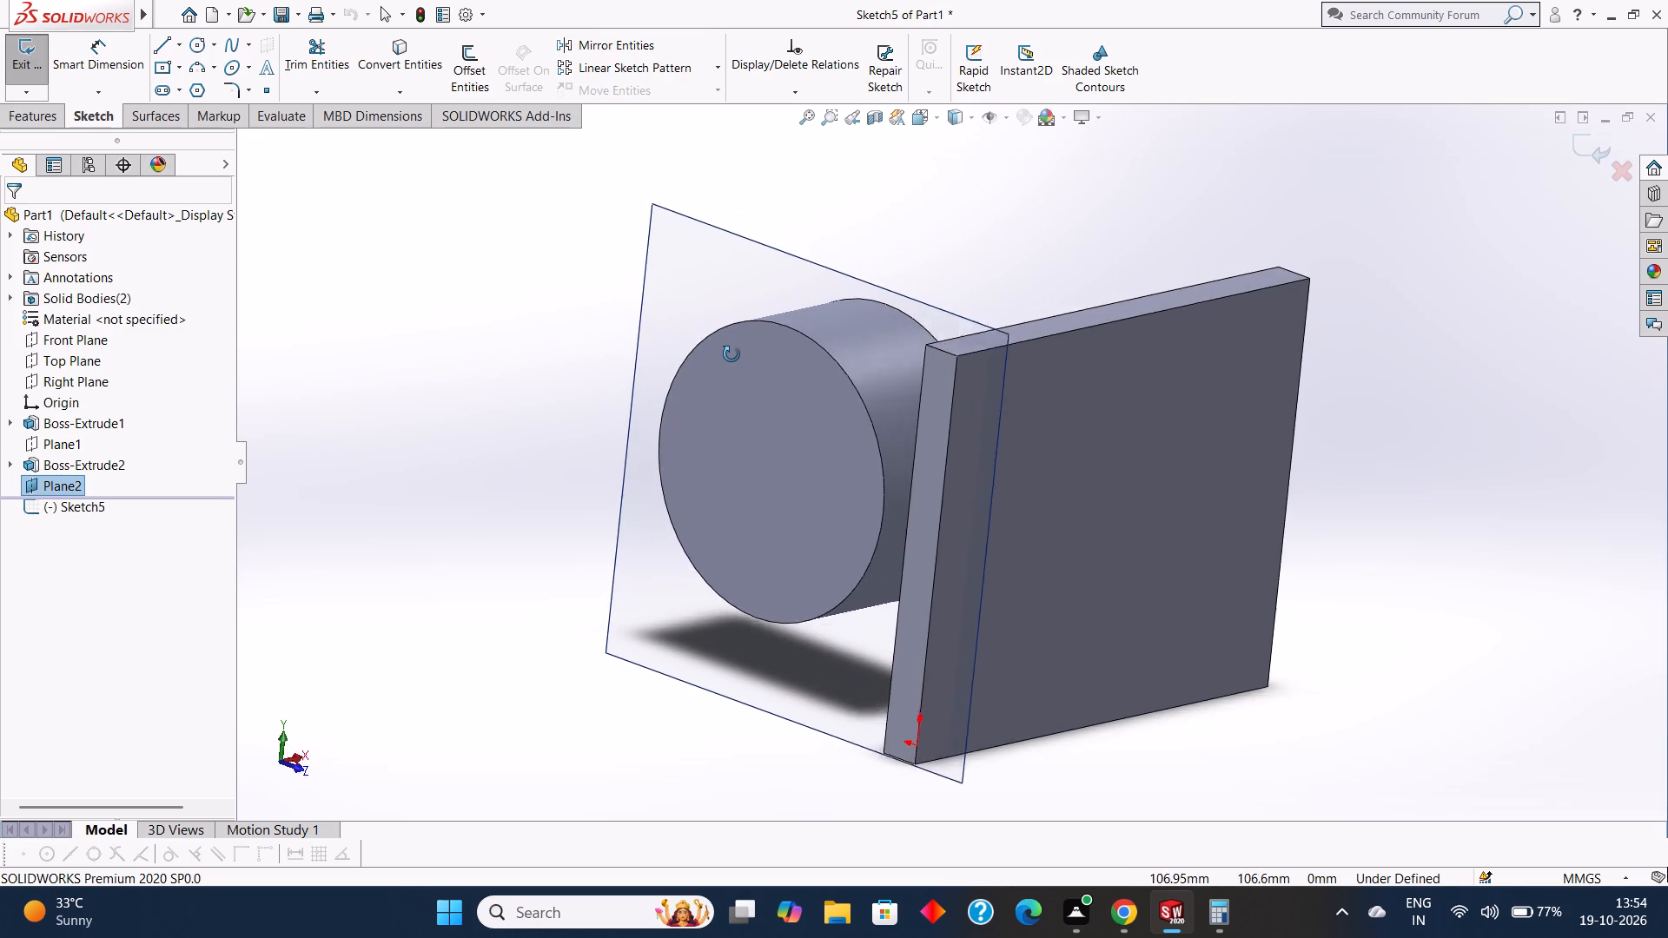
pyautogui.moveTo(731, 354); pyautogui.dragTo(734, 354, button='middle')
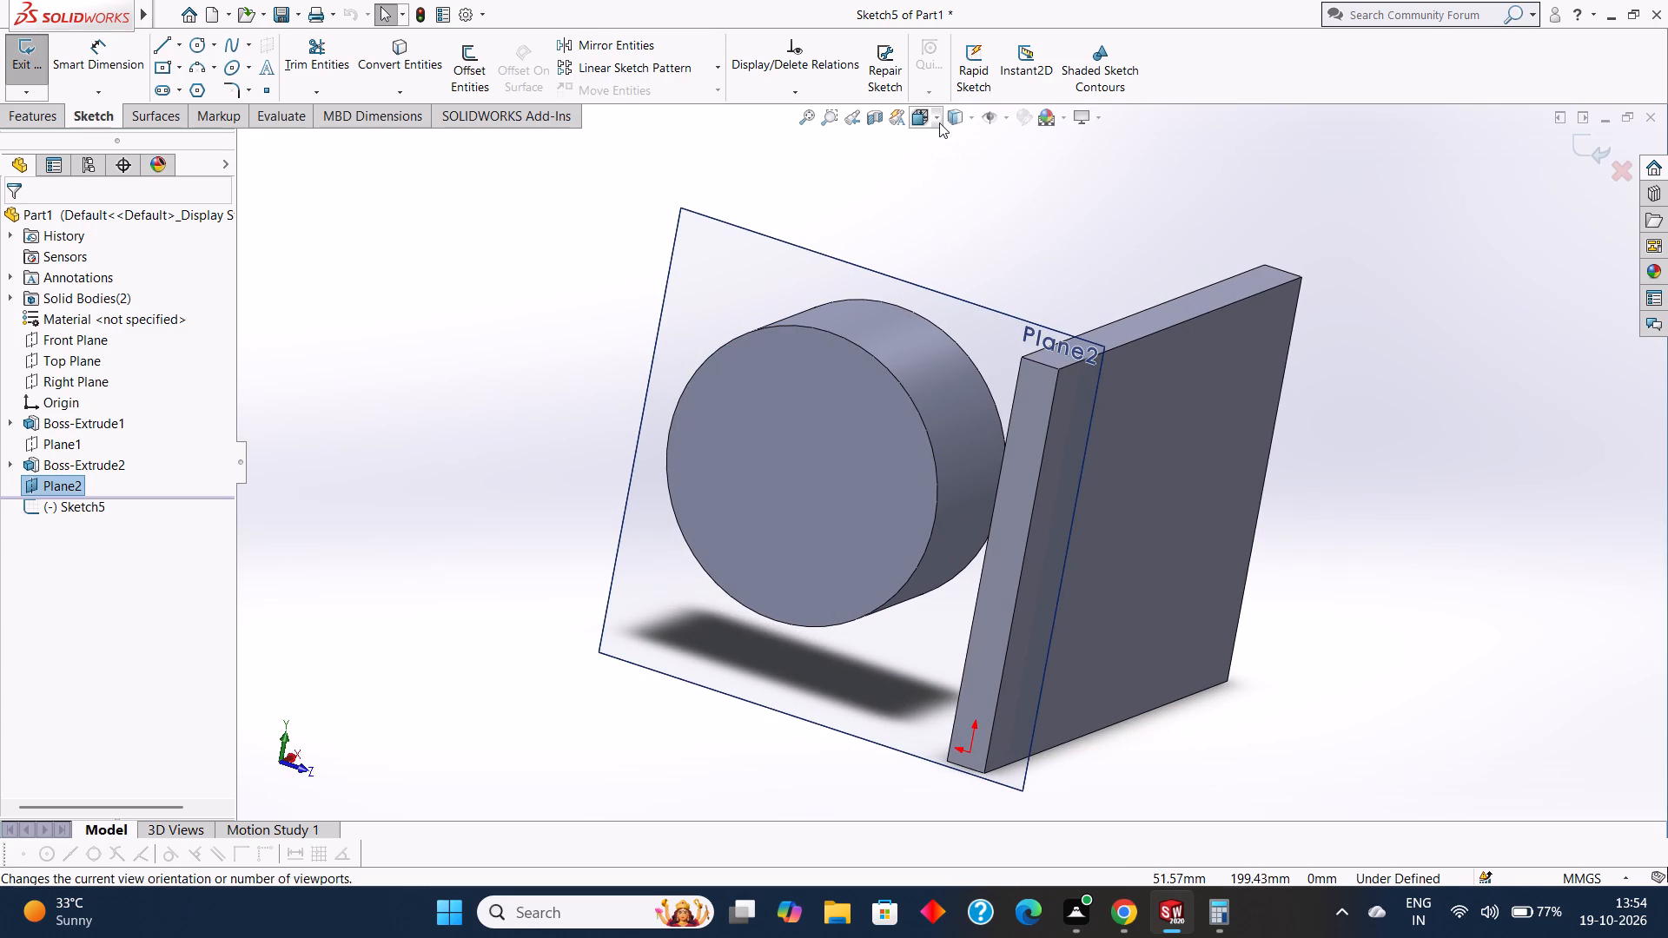
pyautogui.click(939, 119)
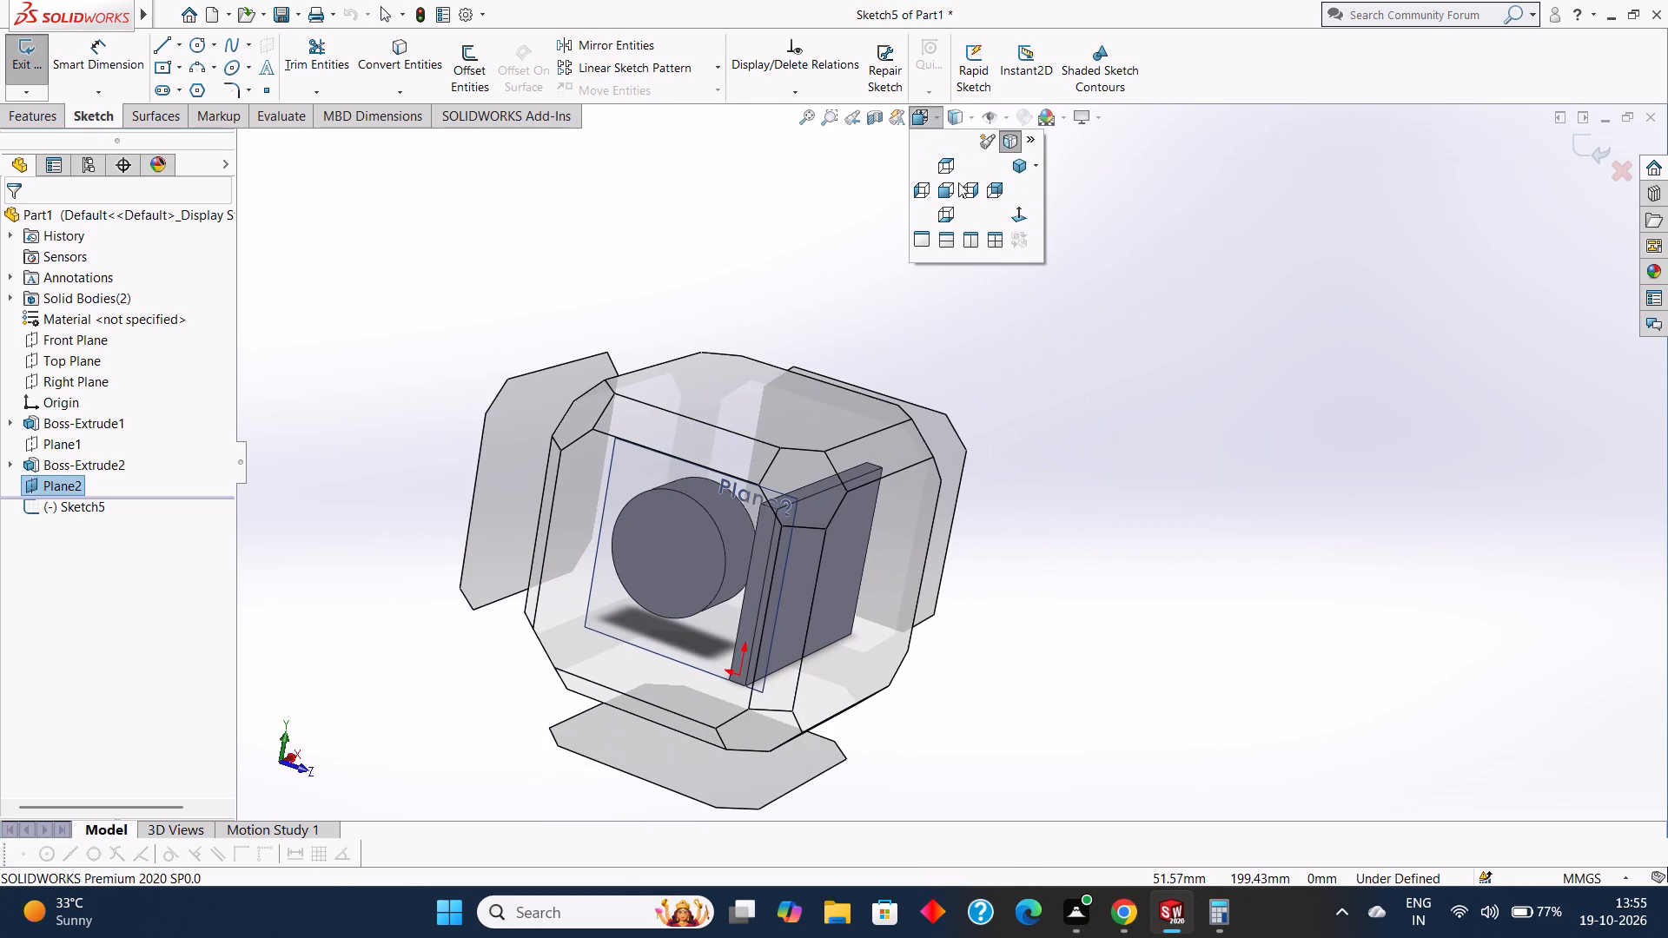
pyautogui.click(1010, 218)
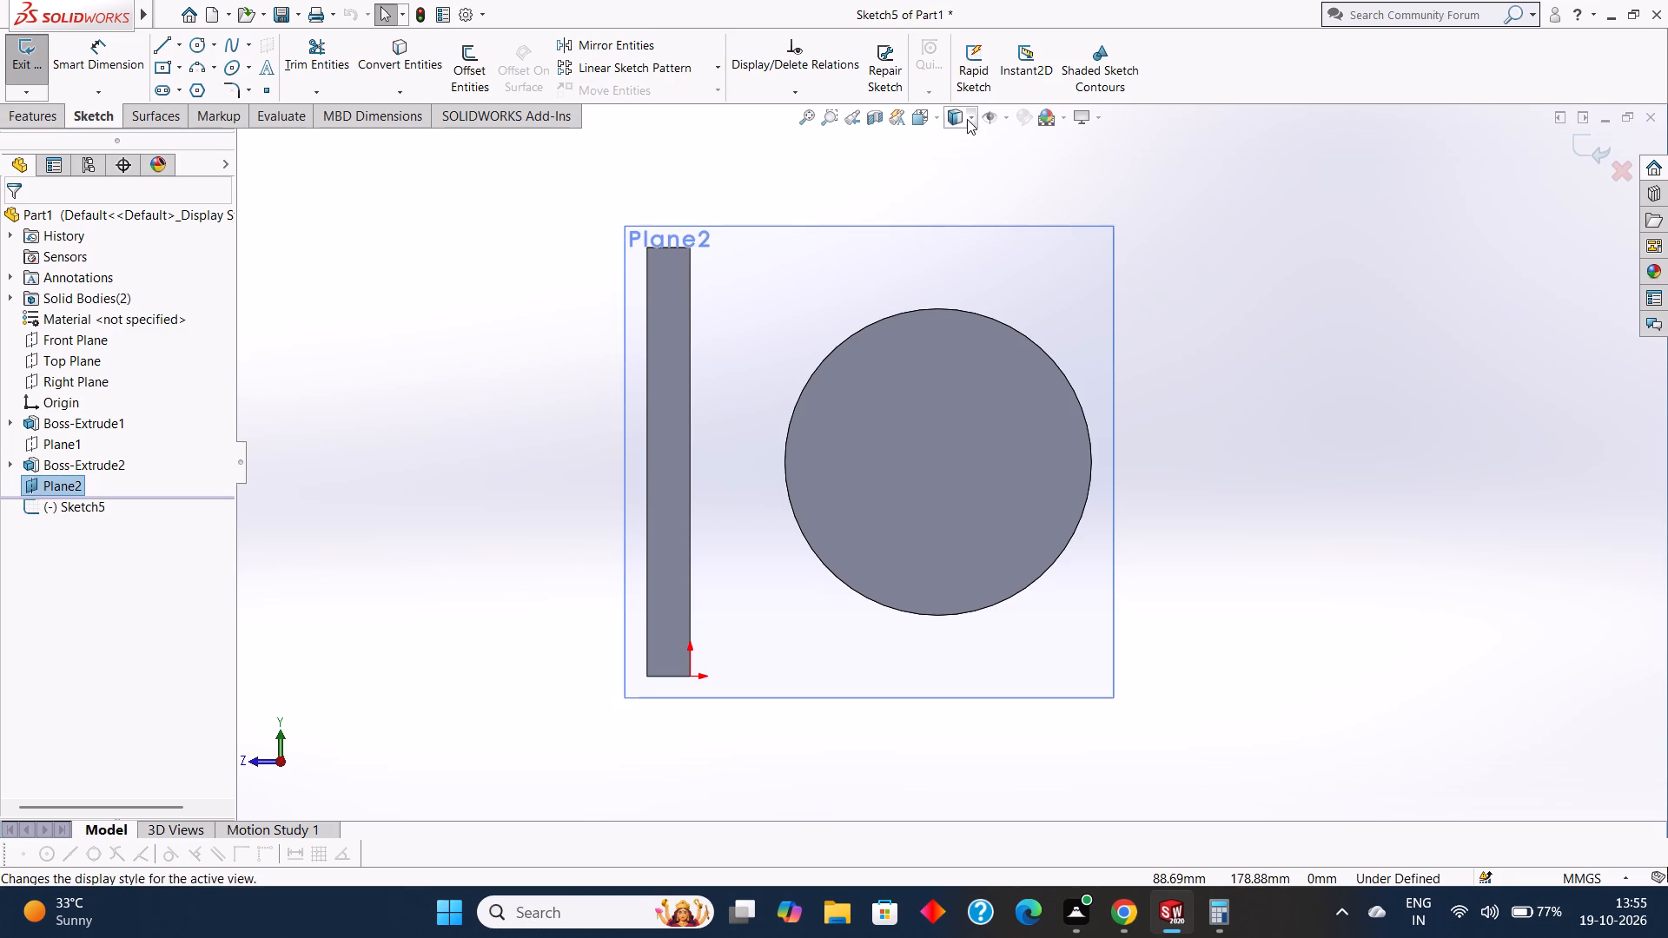
# Examine the plate, cylinder and 16 mm offset plane from several angles, ending with a view normal to the plane.
pyautogui.moveTo(483, 497); pyautogui.dragTo(566, 613, button='middle')
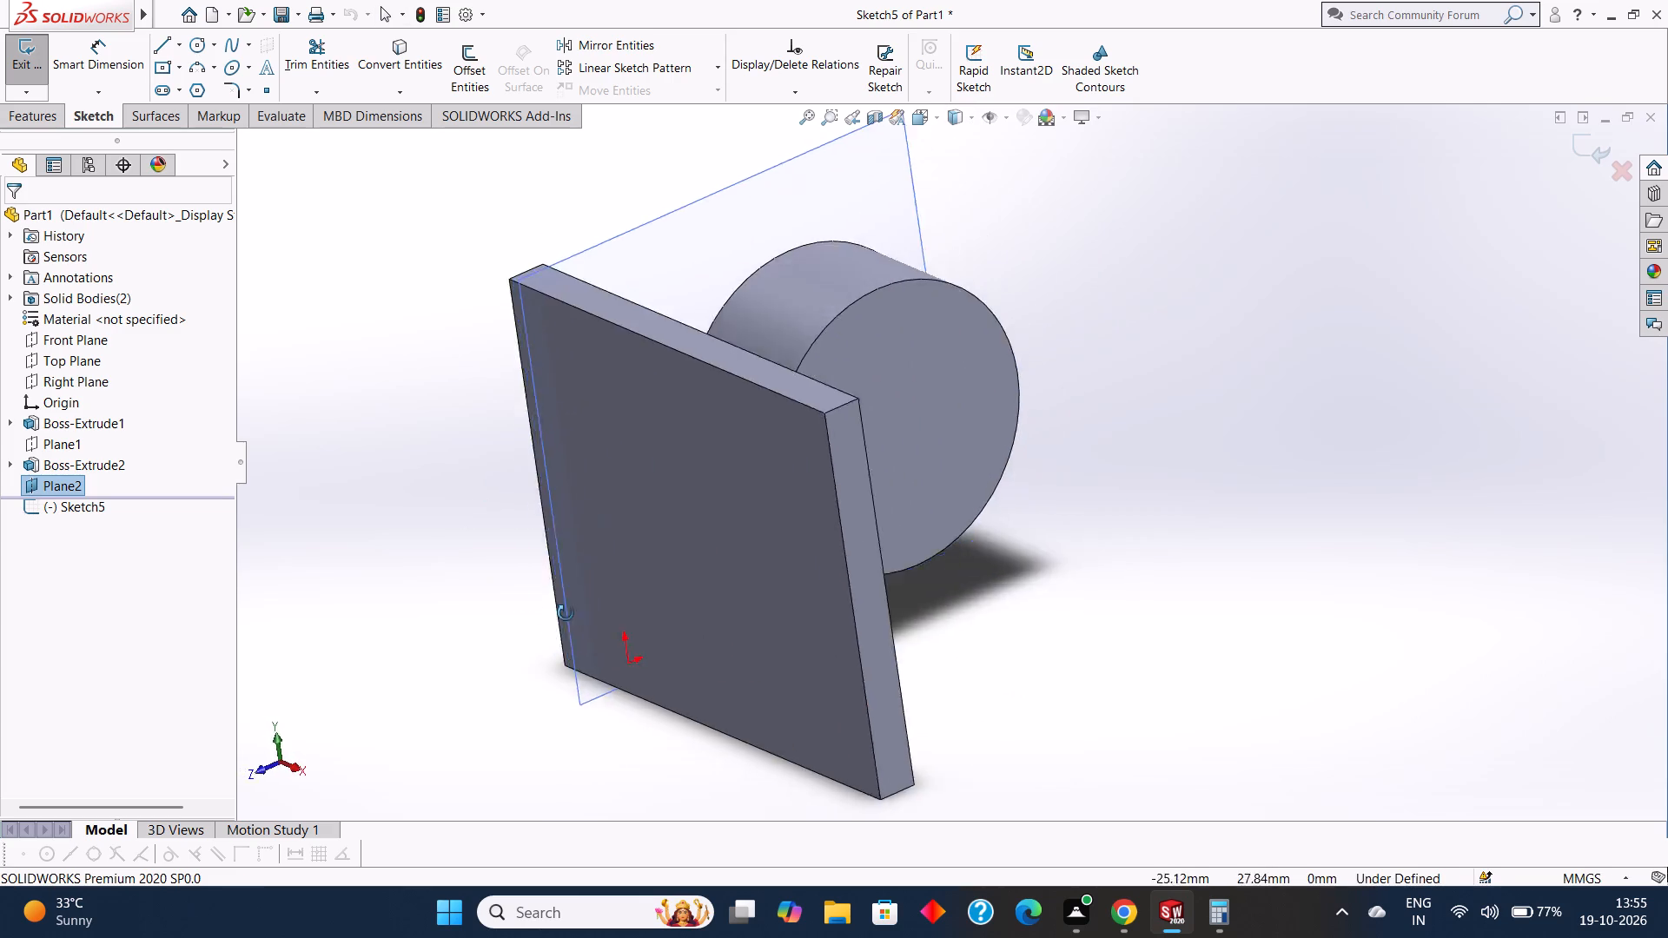
pyautogui.moveTo(566, 613); pyautogui.dragTo(704, 707, button='middle')
pyautogui.moveTo(951, 294); pyautogui.dragTo(1138, 457, button='middle')
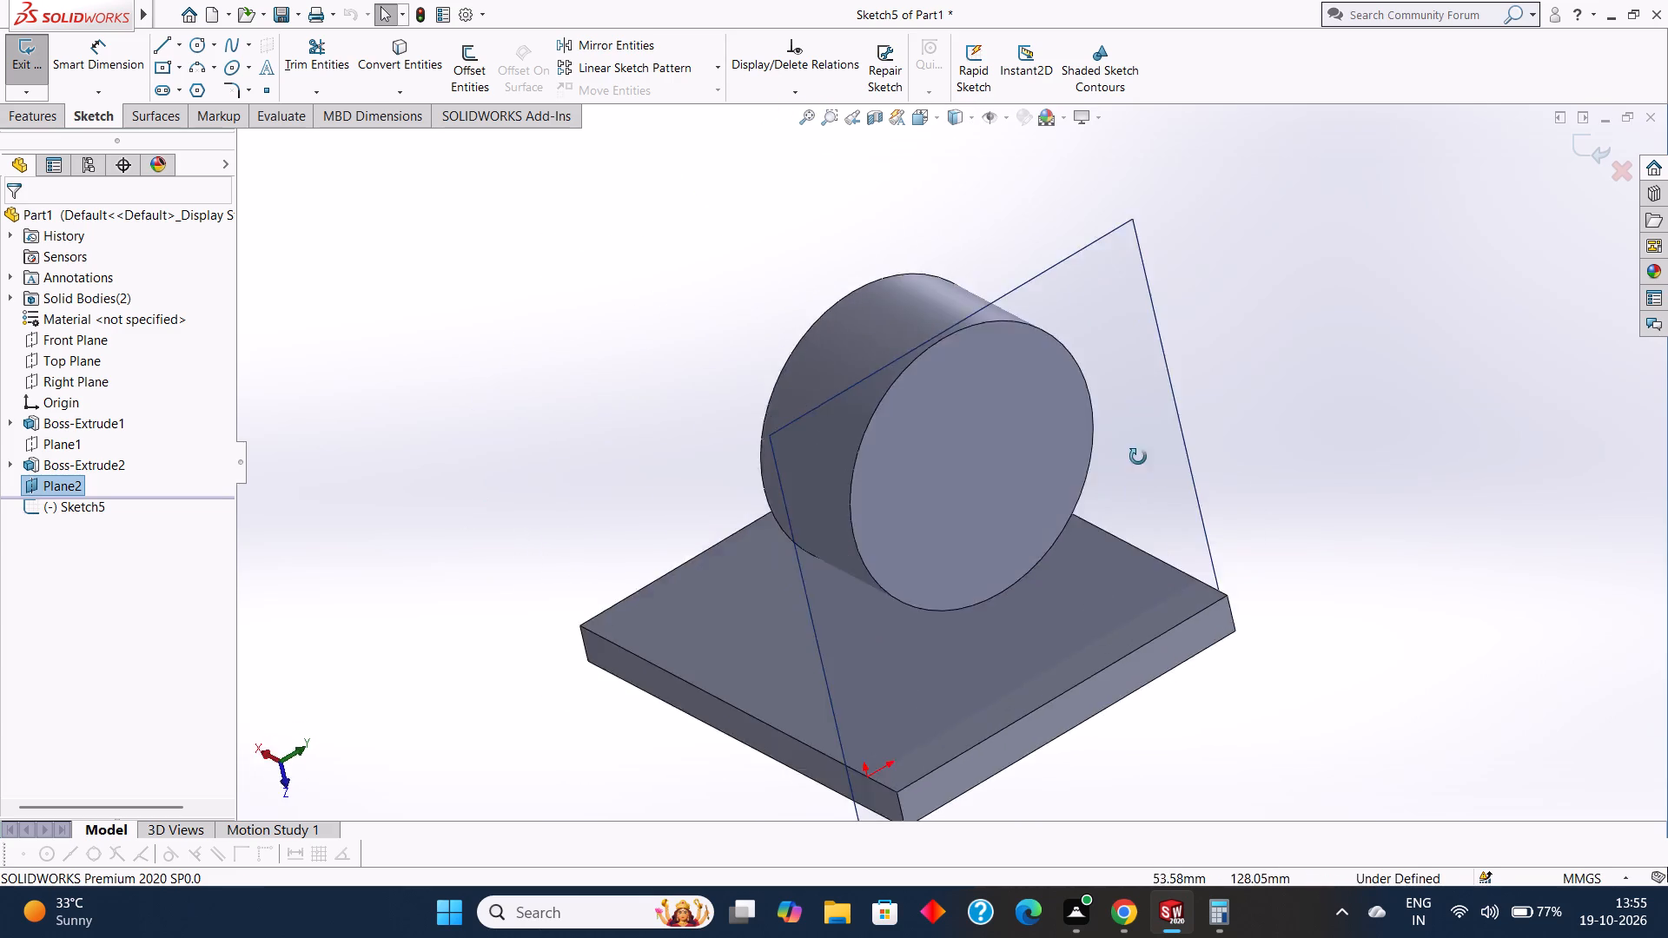
pyautogui.moveTo(1138, 457); pyautogui.dragTo(1107, 484, button='middle')
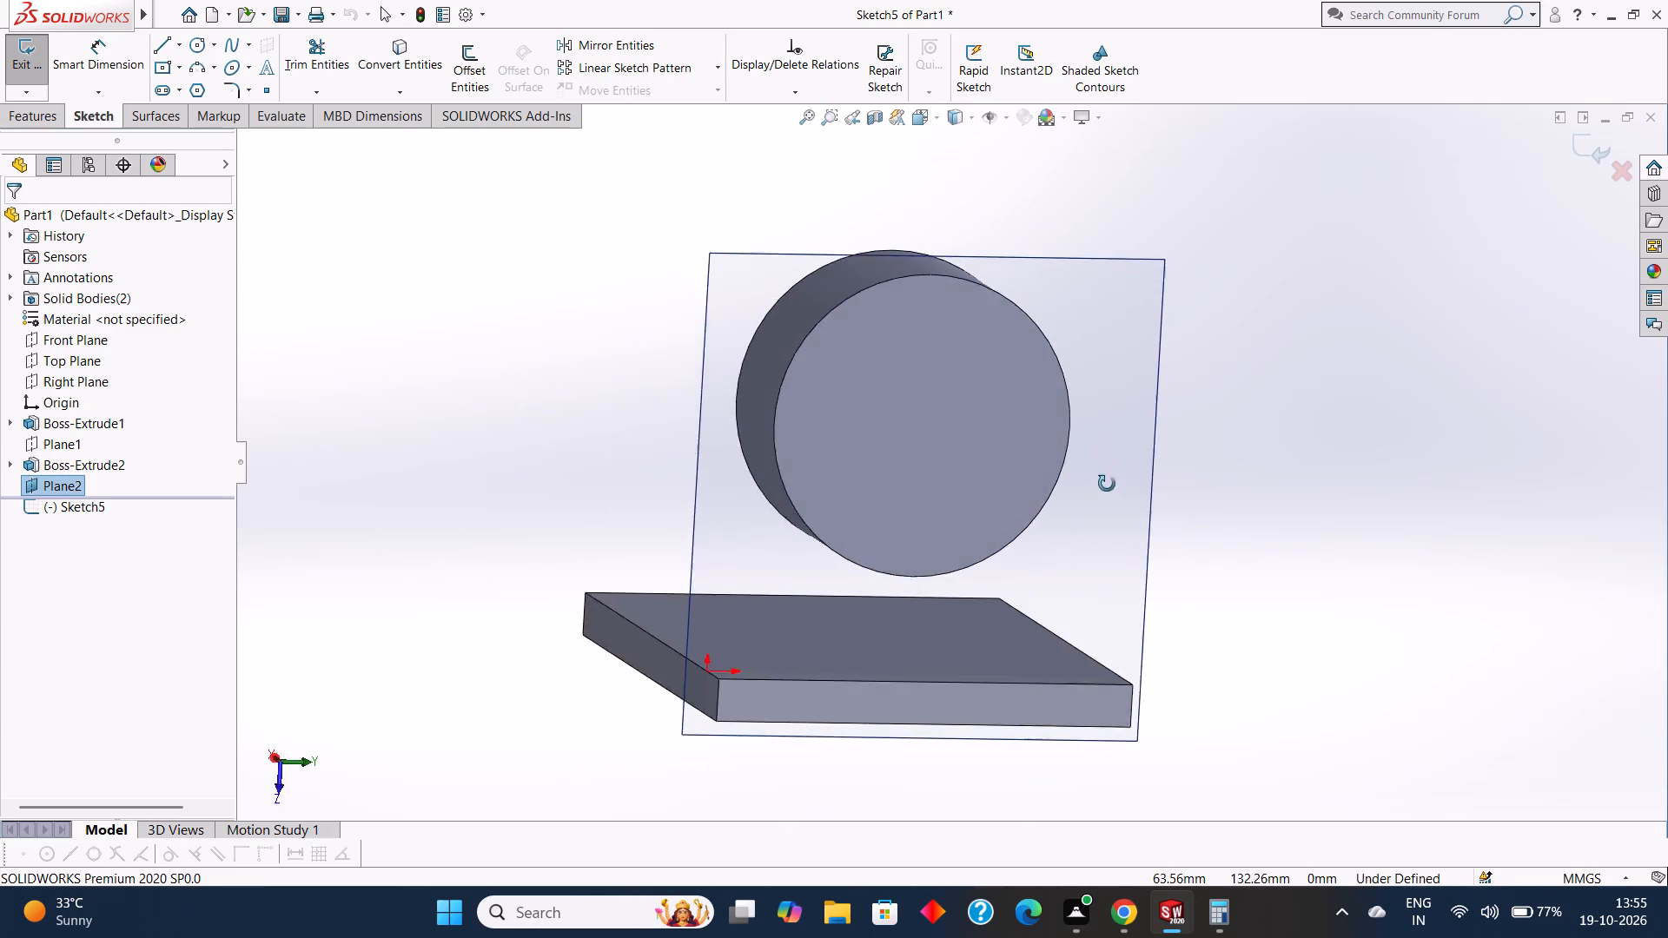
pyautogui.moveTo(1107, 484); pyautogui.dragTo(1043, 452, button='middle')
pyautogui.scroll(3, 578, 436)
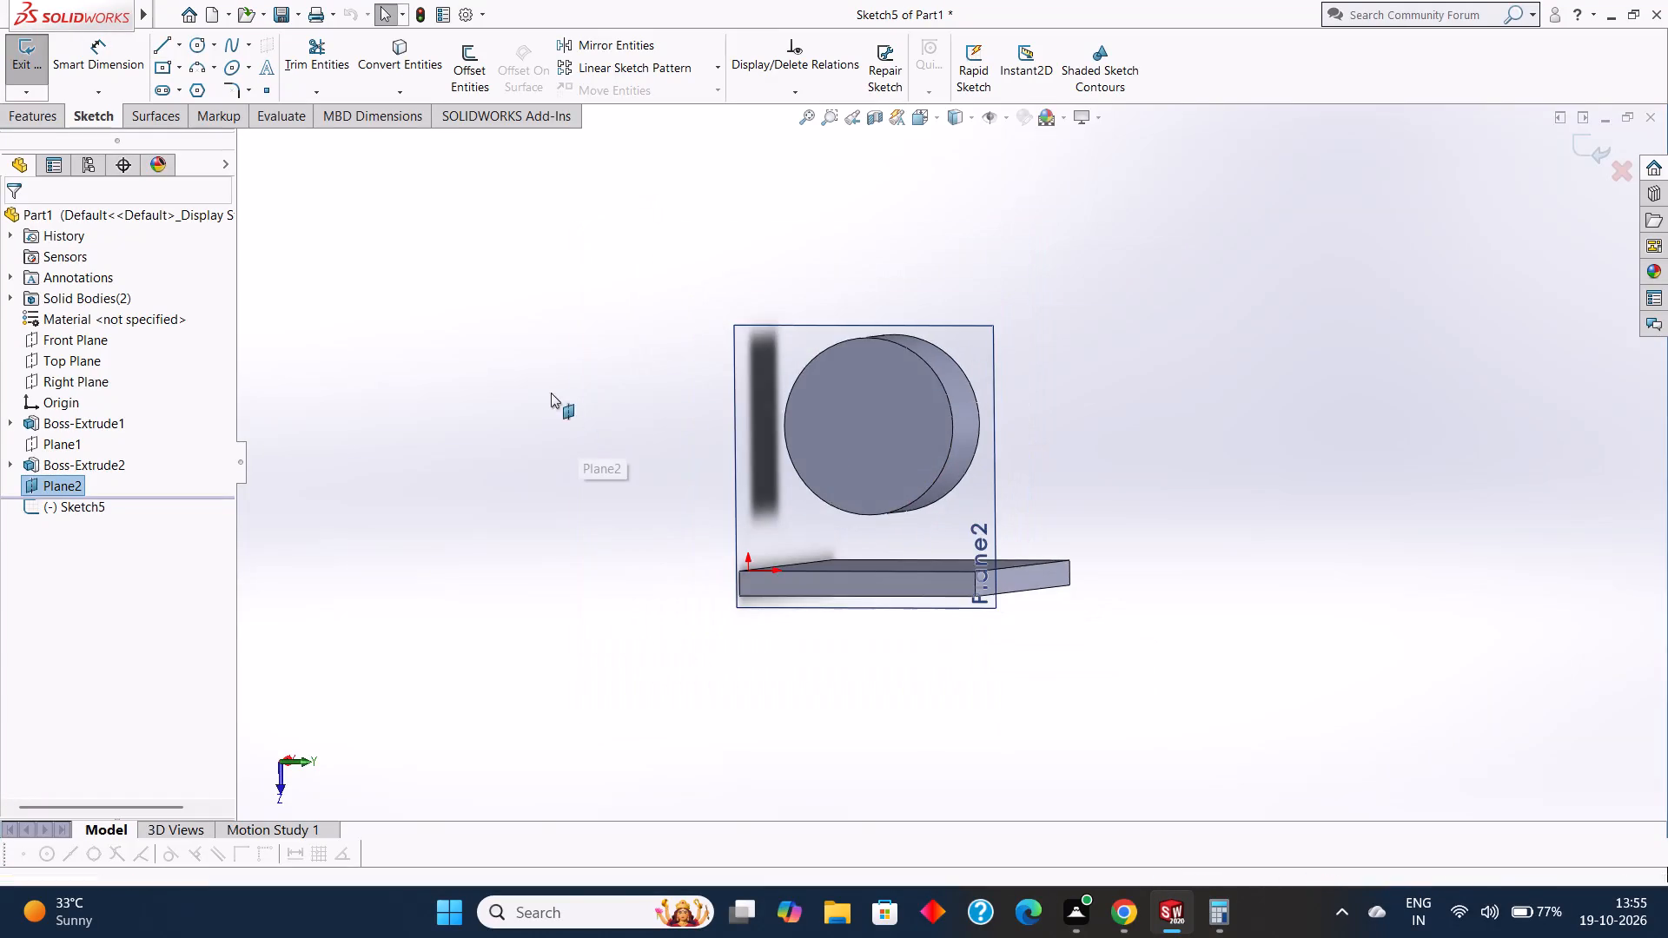
pyautogui.moveTo(553, 393); pyautogui.dragTo(573, 359, button='middle')
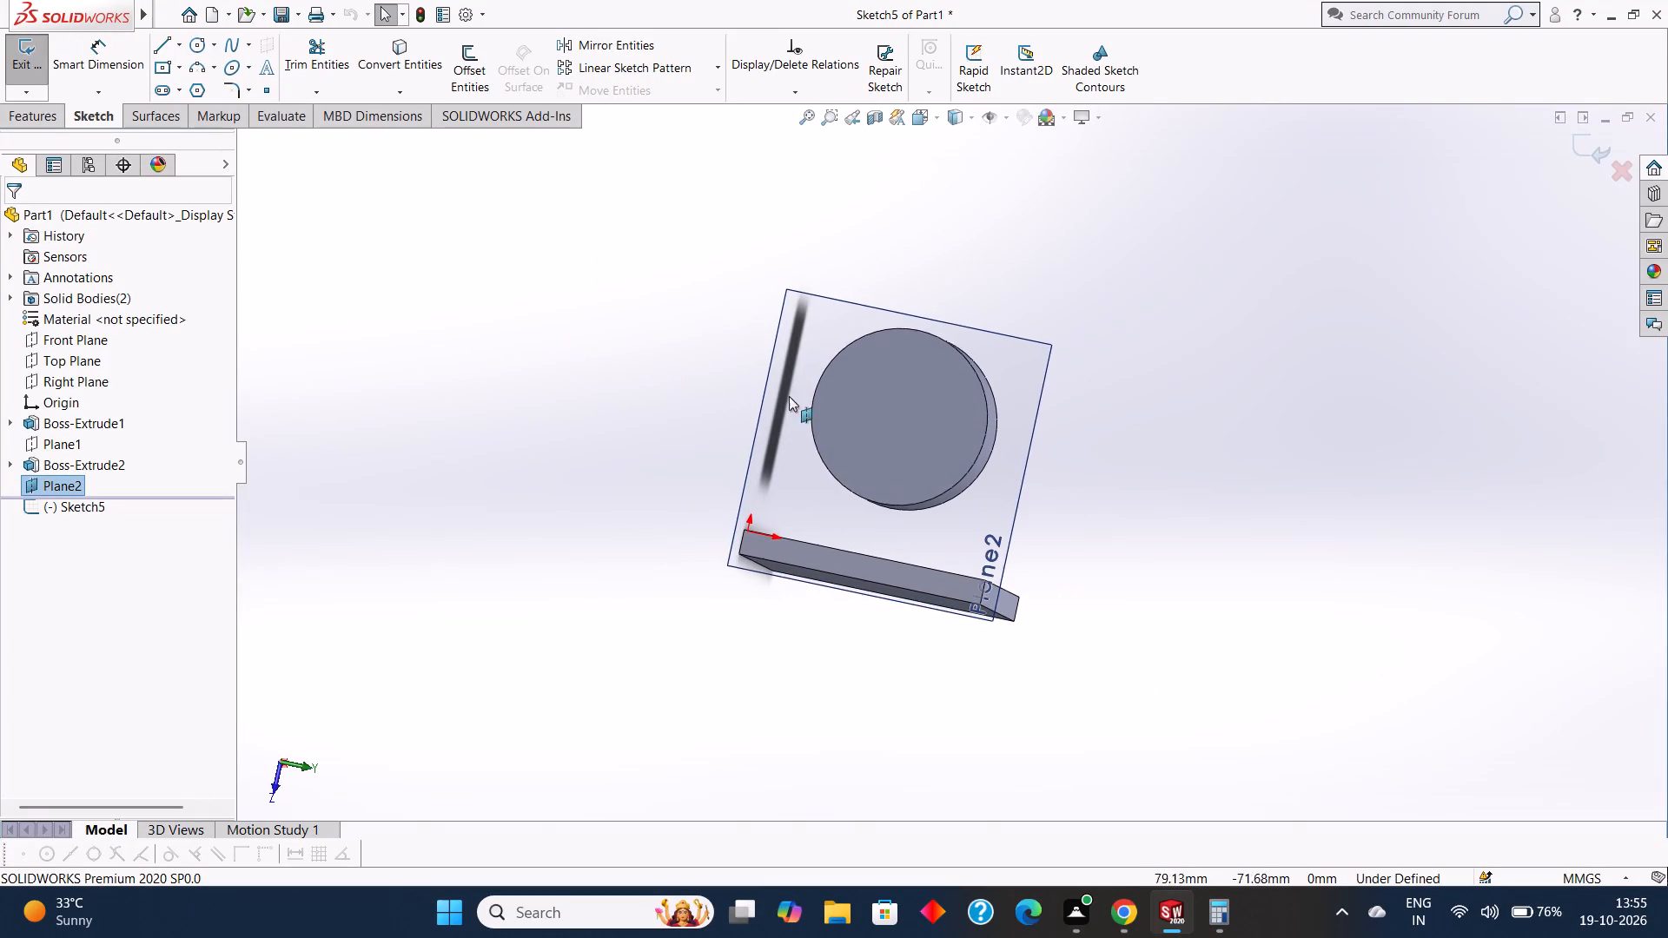
pyautogui.click(1017, 368)
pyautogui.rightClick(1016, 368)
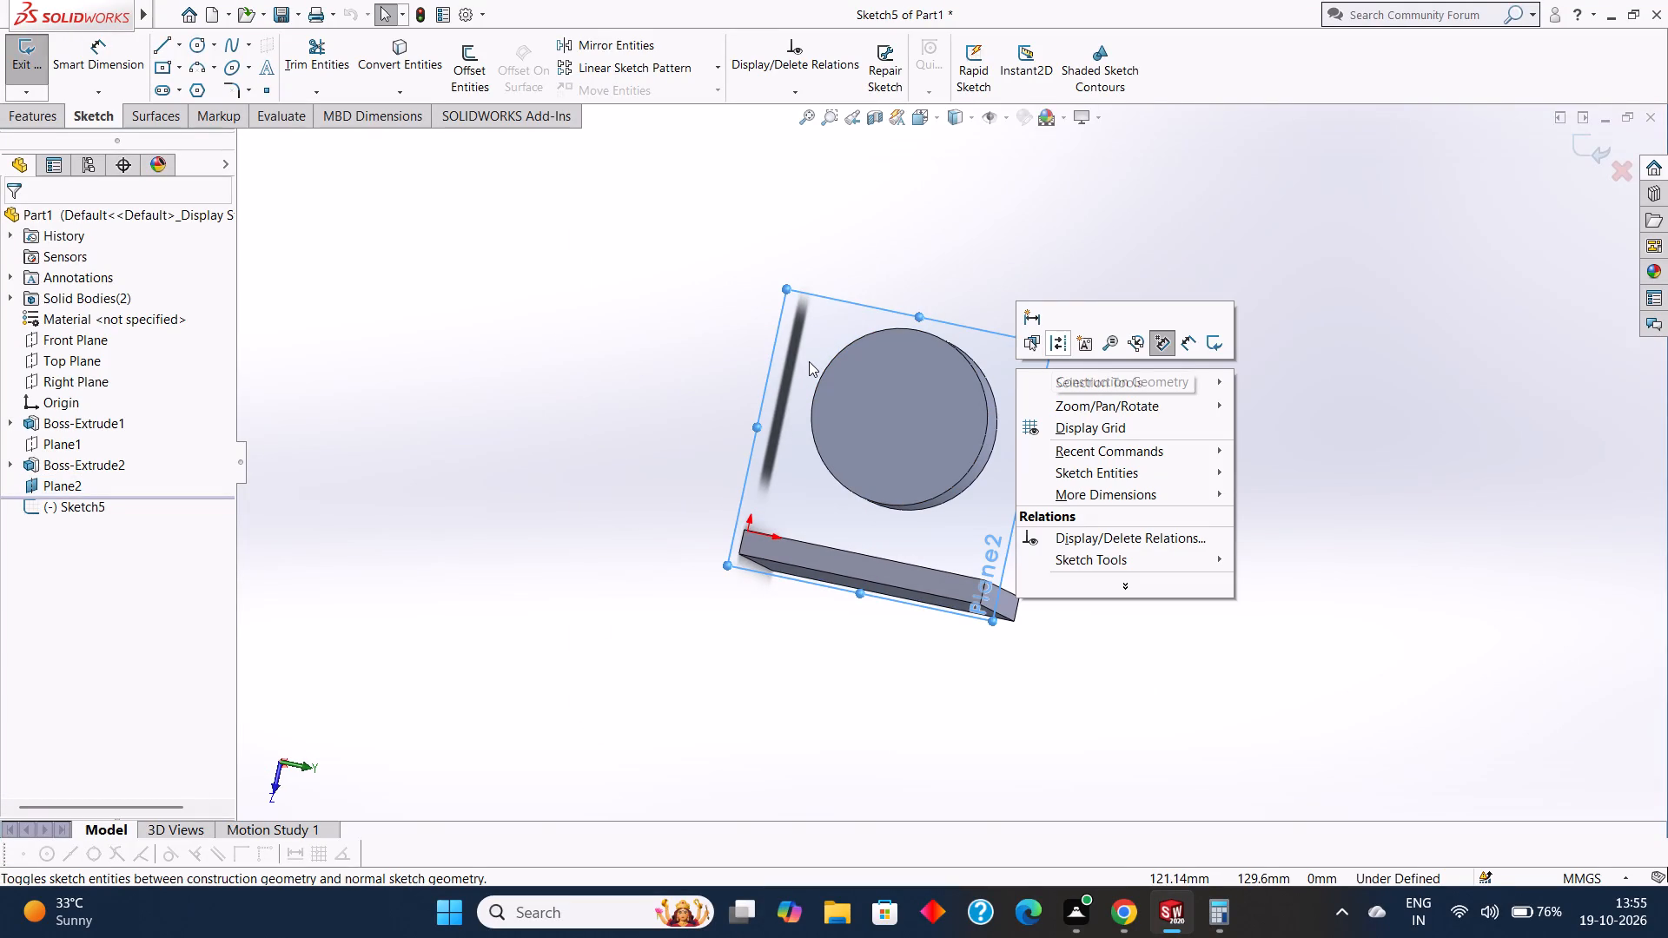
pyautogui.hotkey('ctrl', '8')
pyautogui.hotkey('ctrl', '8')
pyautogui.keyDown('ctrl'); pyautogui.click(624, 386); pyautogui.keyUp('ctrl')
pyautogui.hotkey('ctrl', '8')
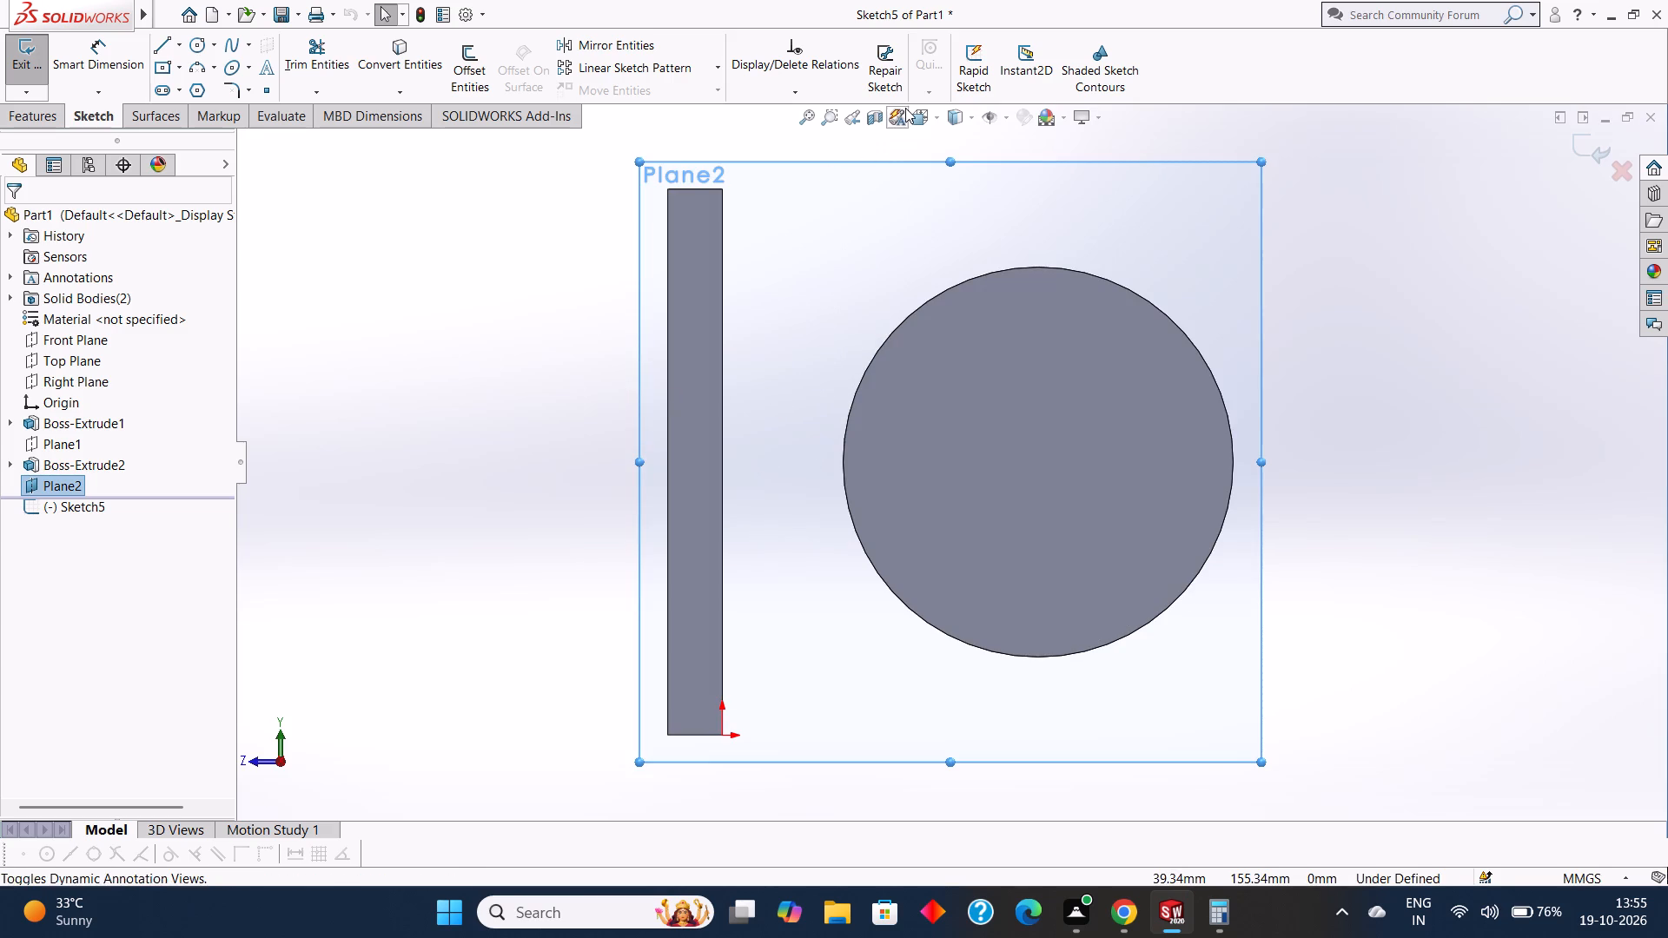
# Compare the Shaded, Hidden Lines Removed, Hidden Lines Visible and Wireframe display styles, ending with Shaded With Edges.
pyautogui.click(964, 116)
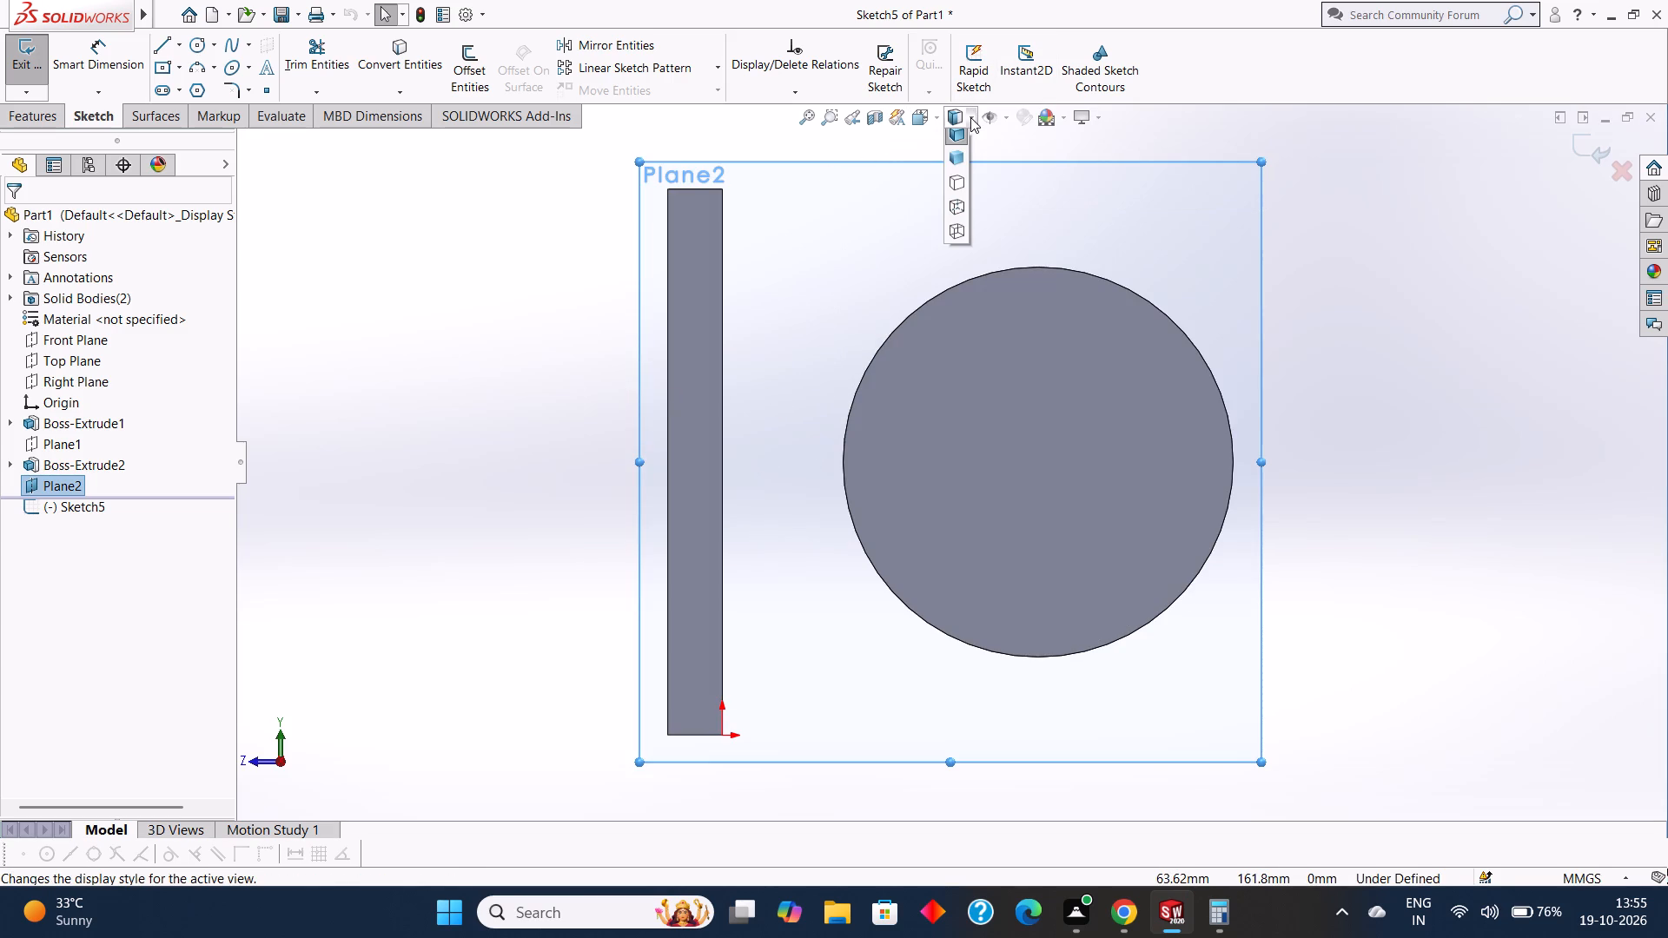
pyautogui.click(955, 165)
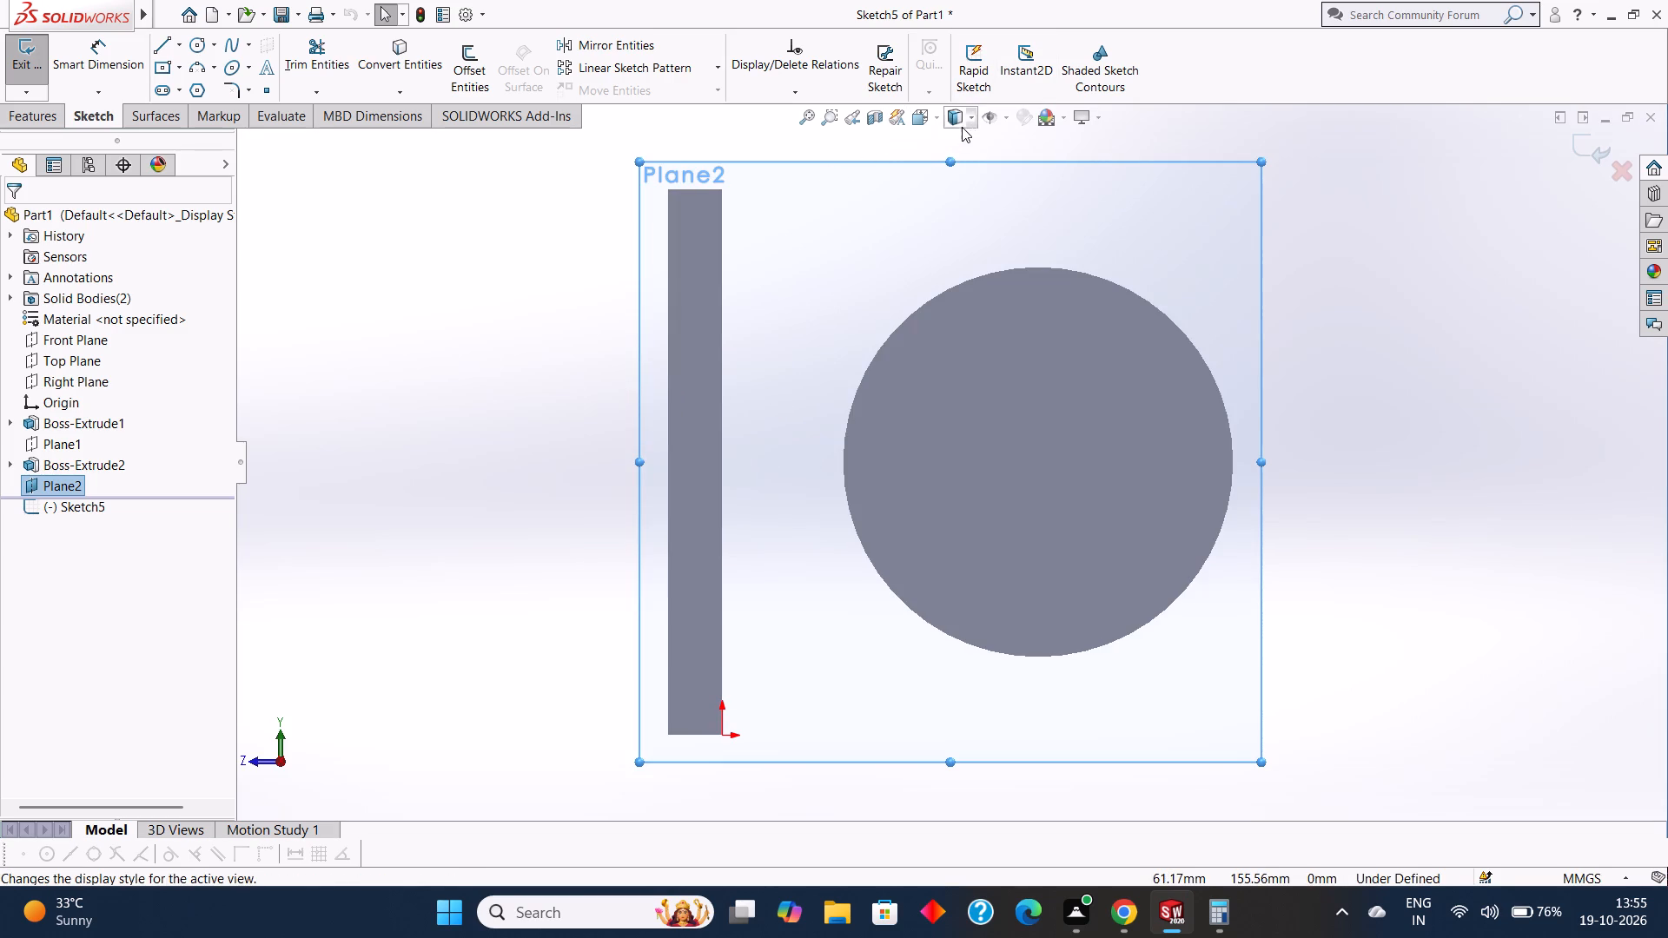
pyautogui.click(968, 120)
pyautogui.click(957, 149)
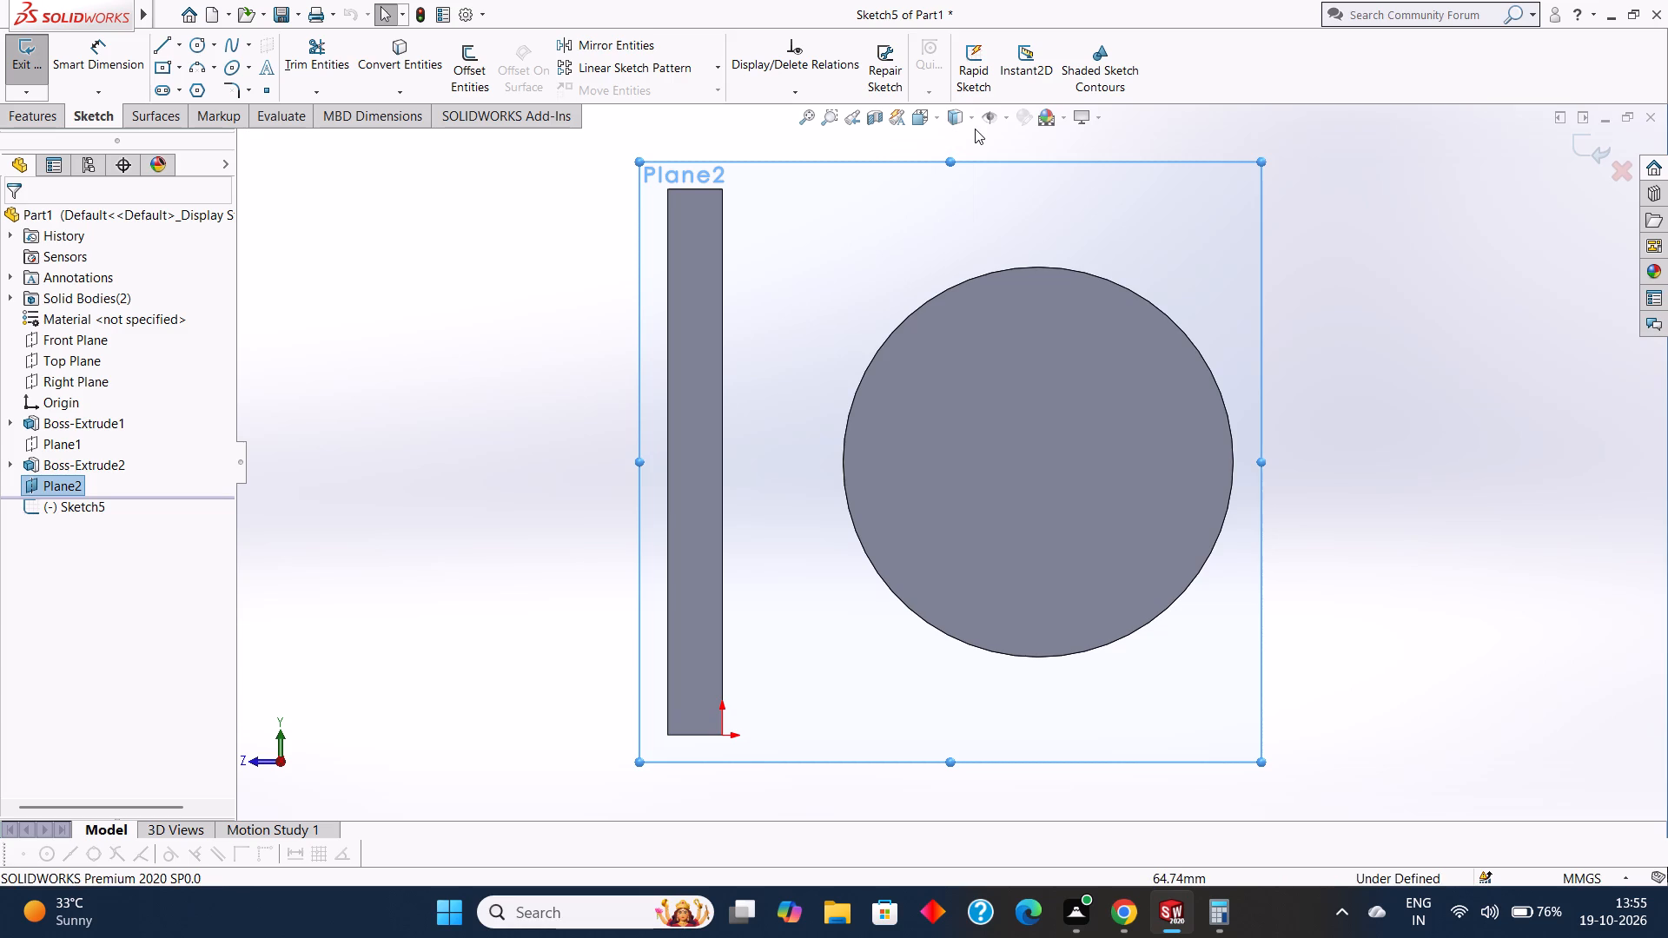
pyautogui.click(973, 122)
pyautogui.click(963, 187)
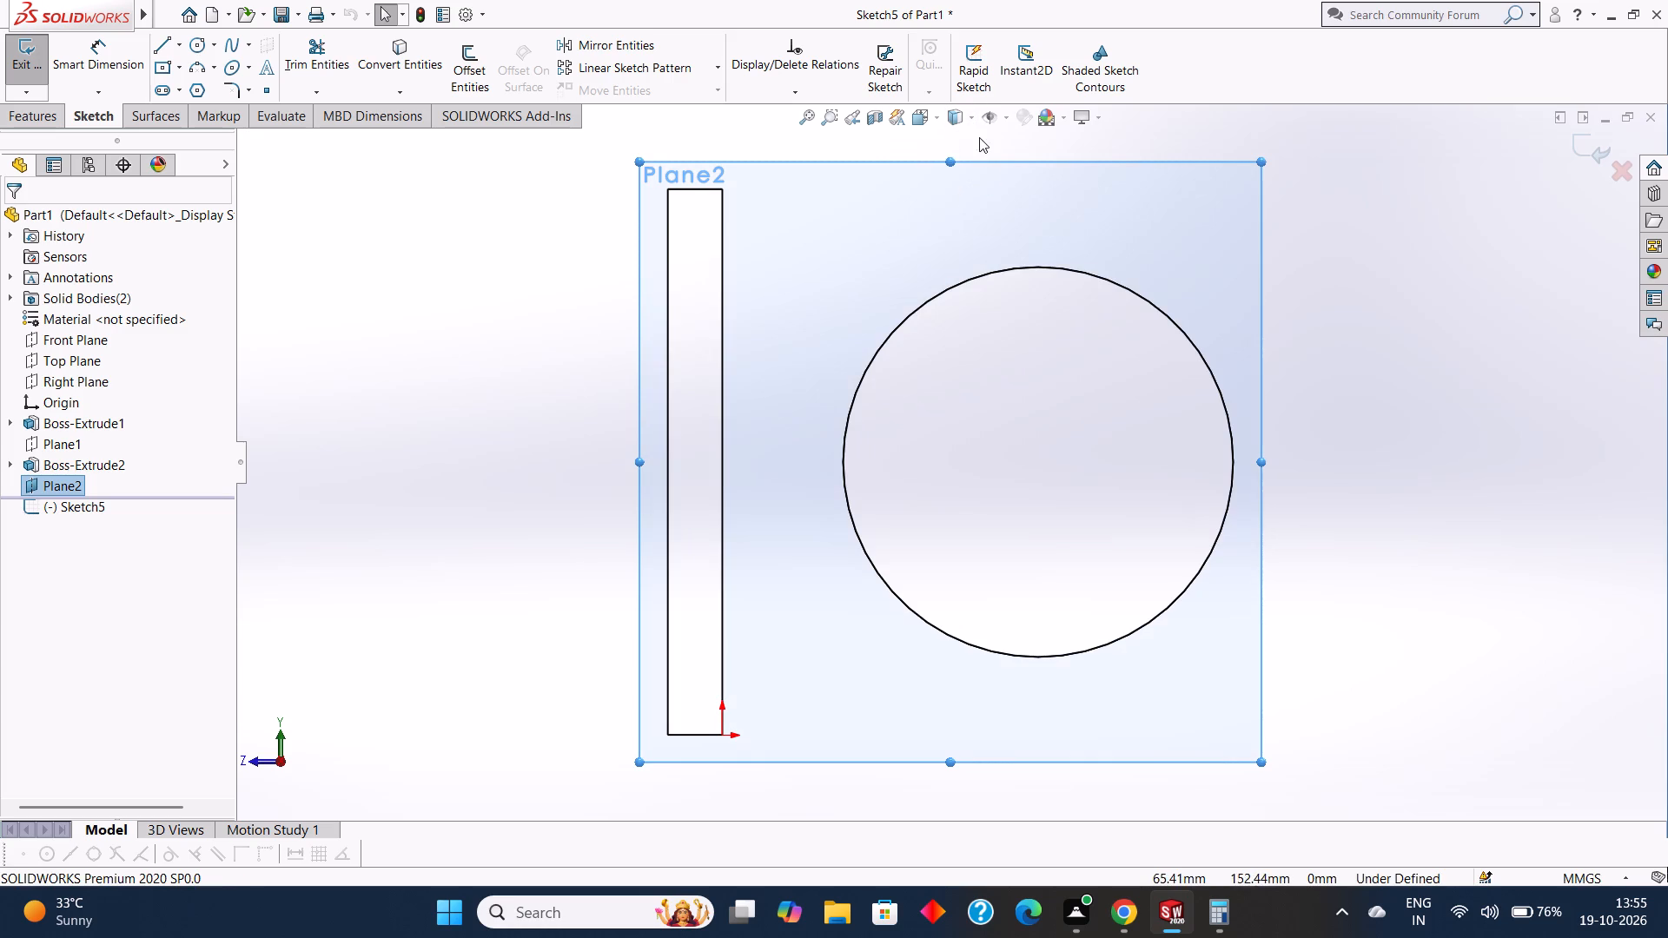
pyautogui.click(970, 123)
pyautogui.click(957, 209)
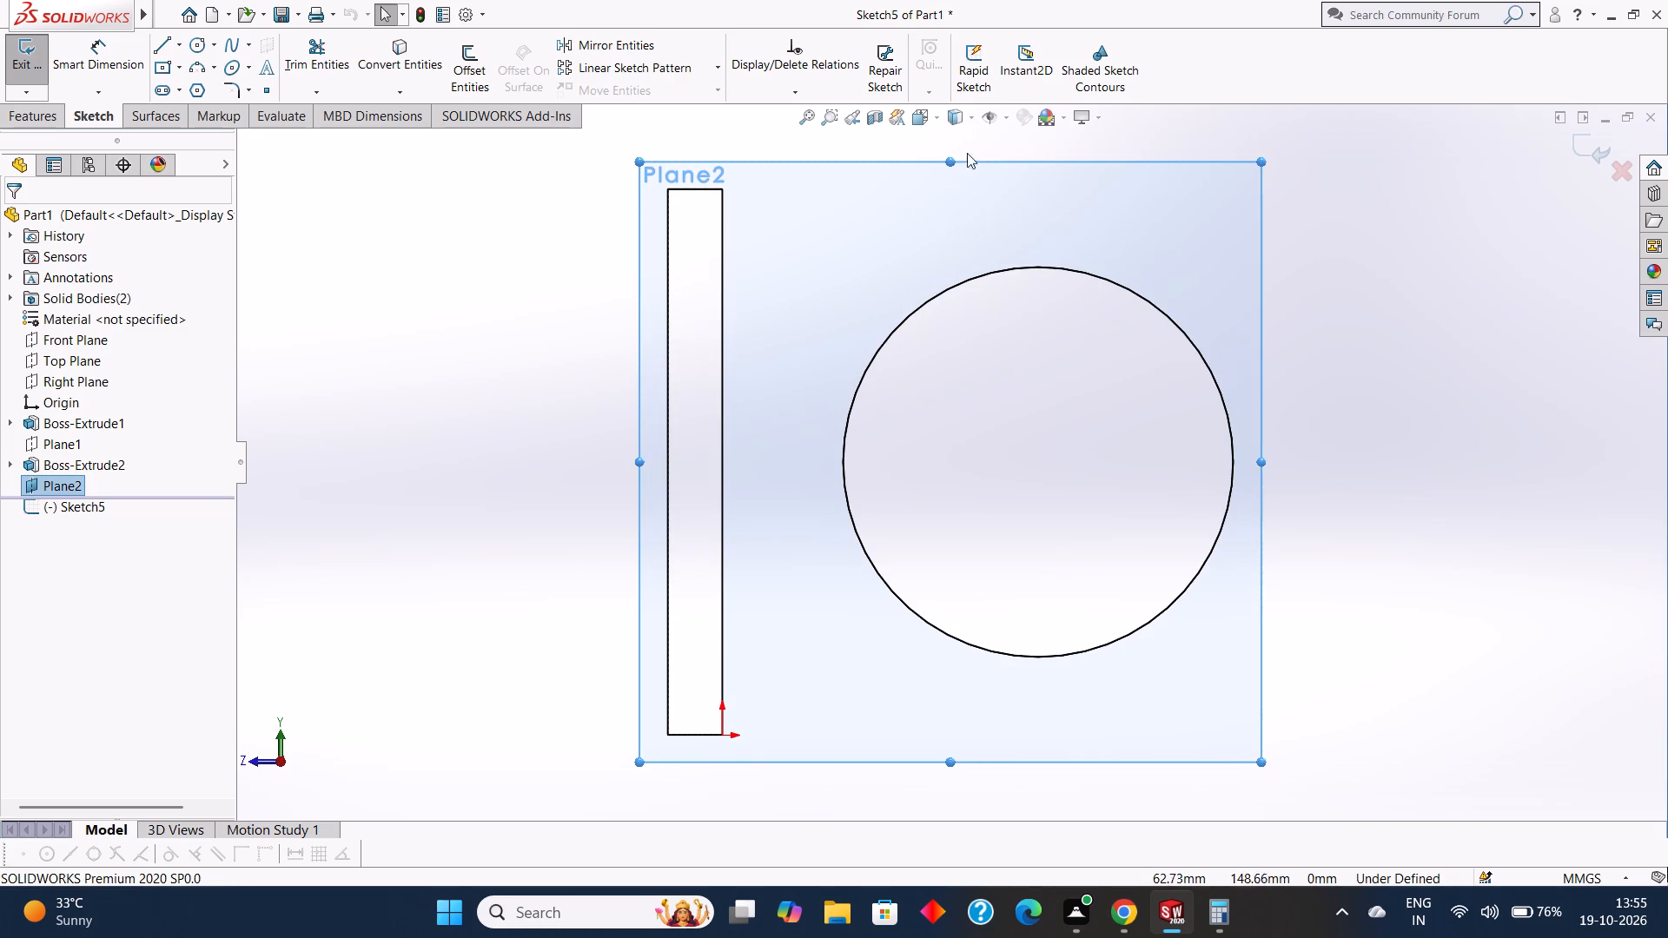
pyautogui.click(972, 127)
pyautogui.click(964, 237)
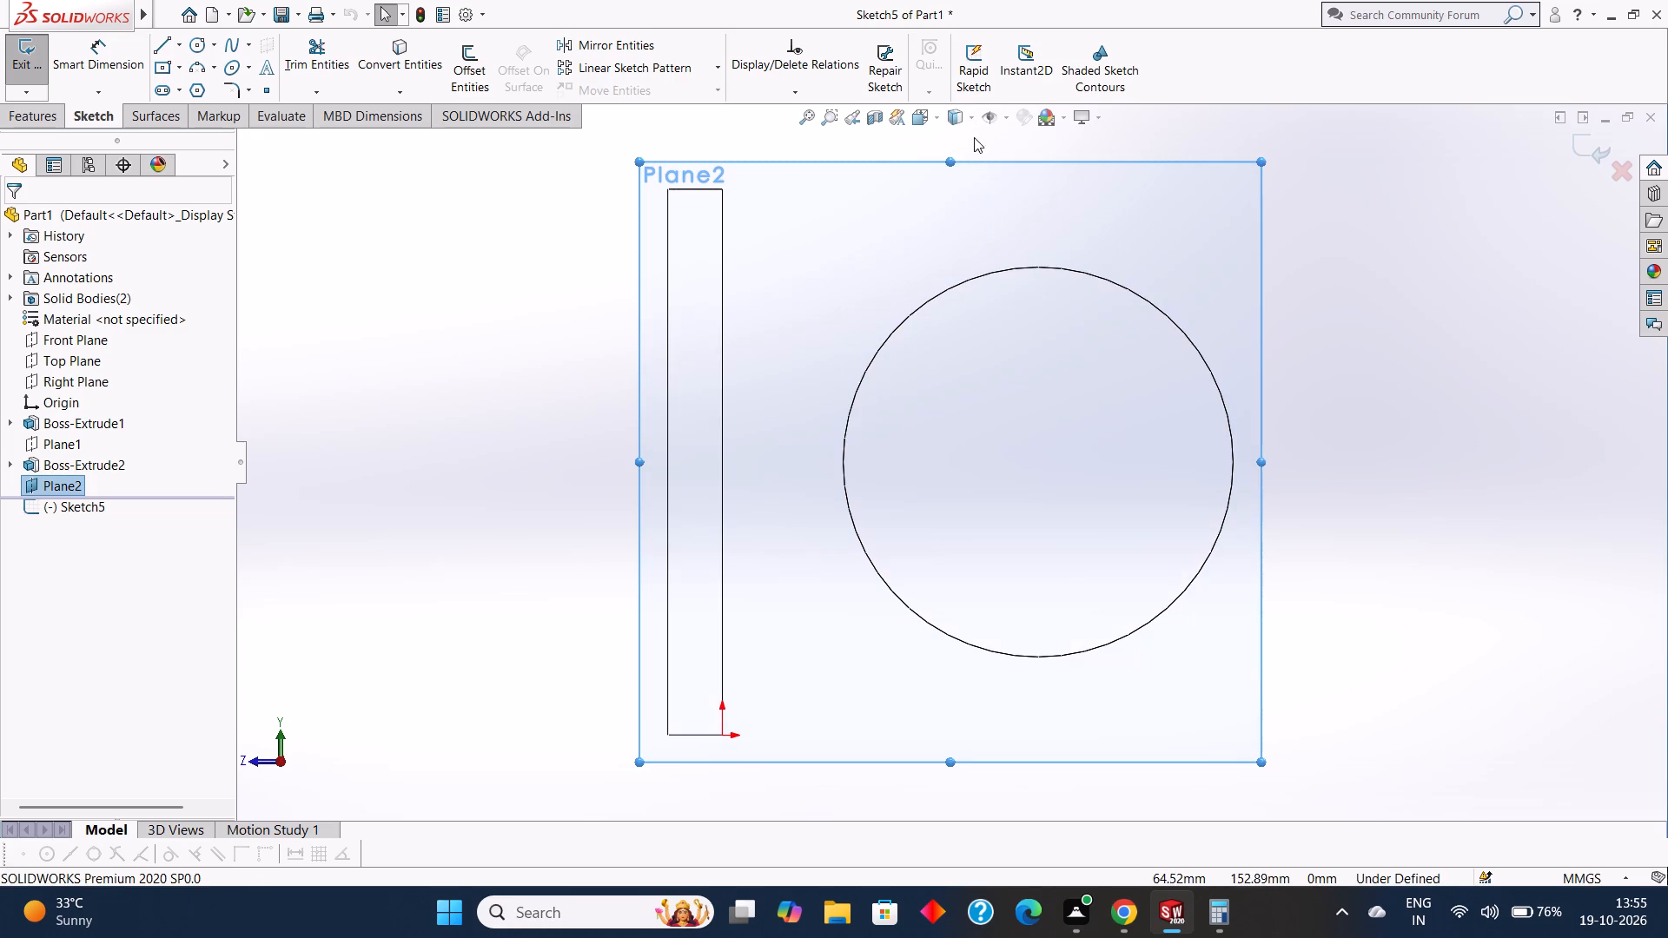
pyautogui.click(971, 126)
pyautogui.click(962, 141)
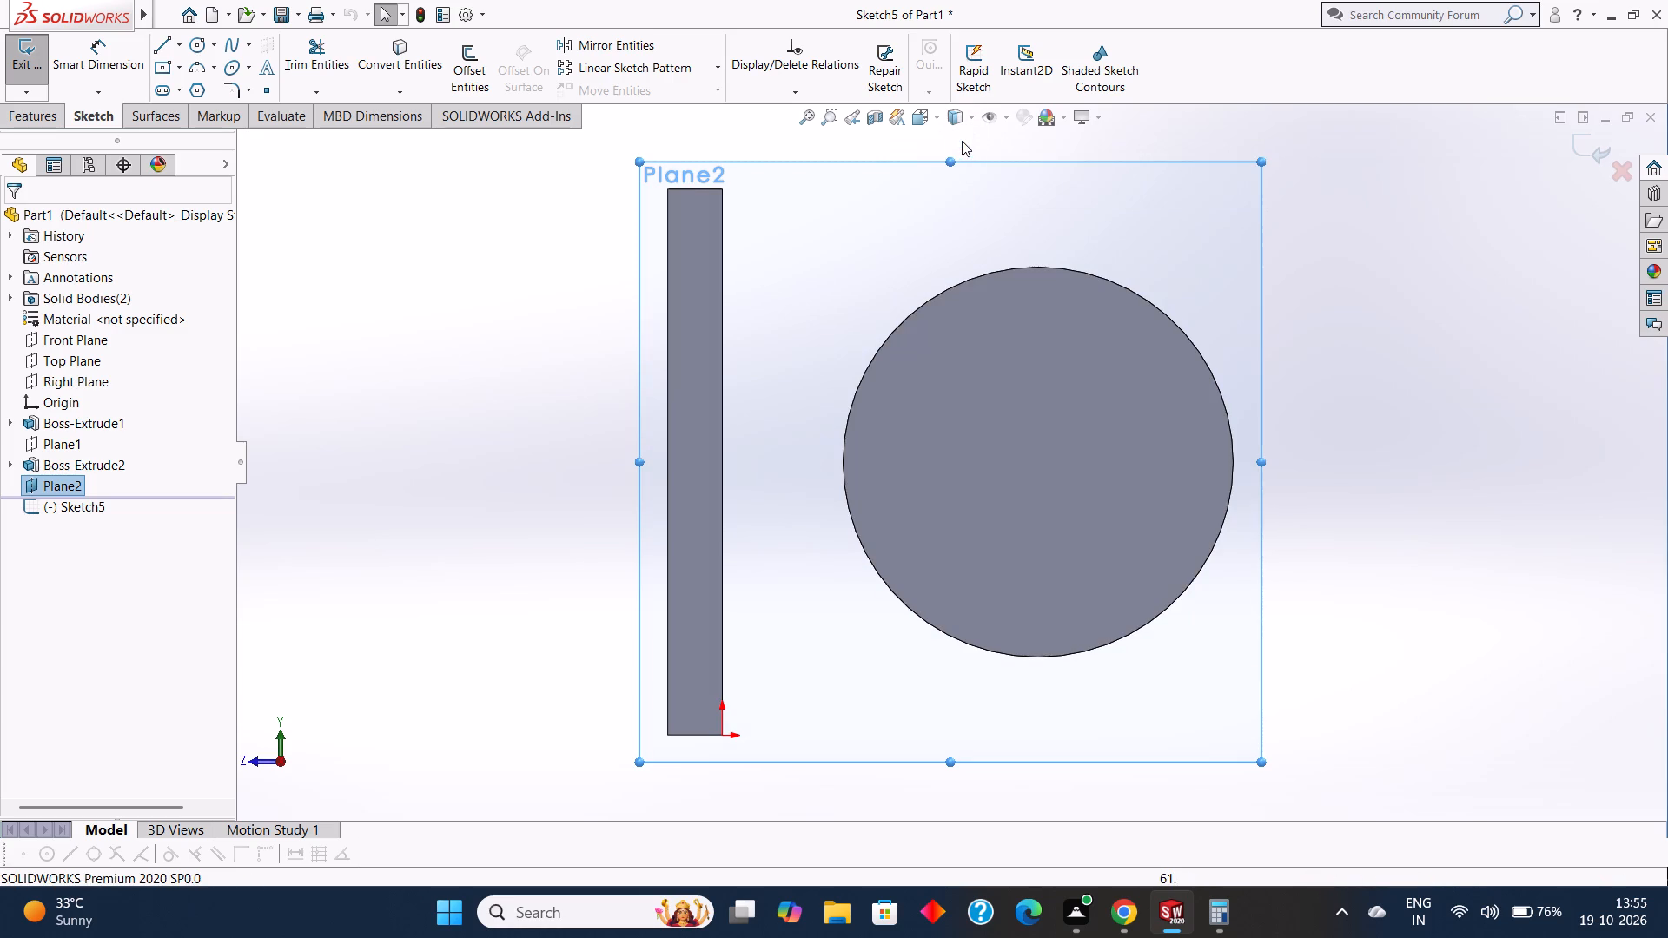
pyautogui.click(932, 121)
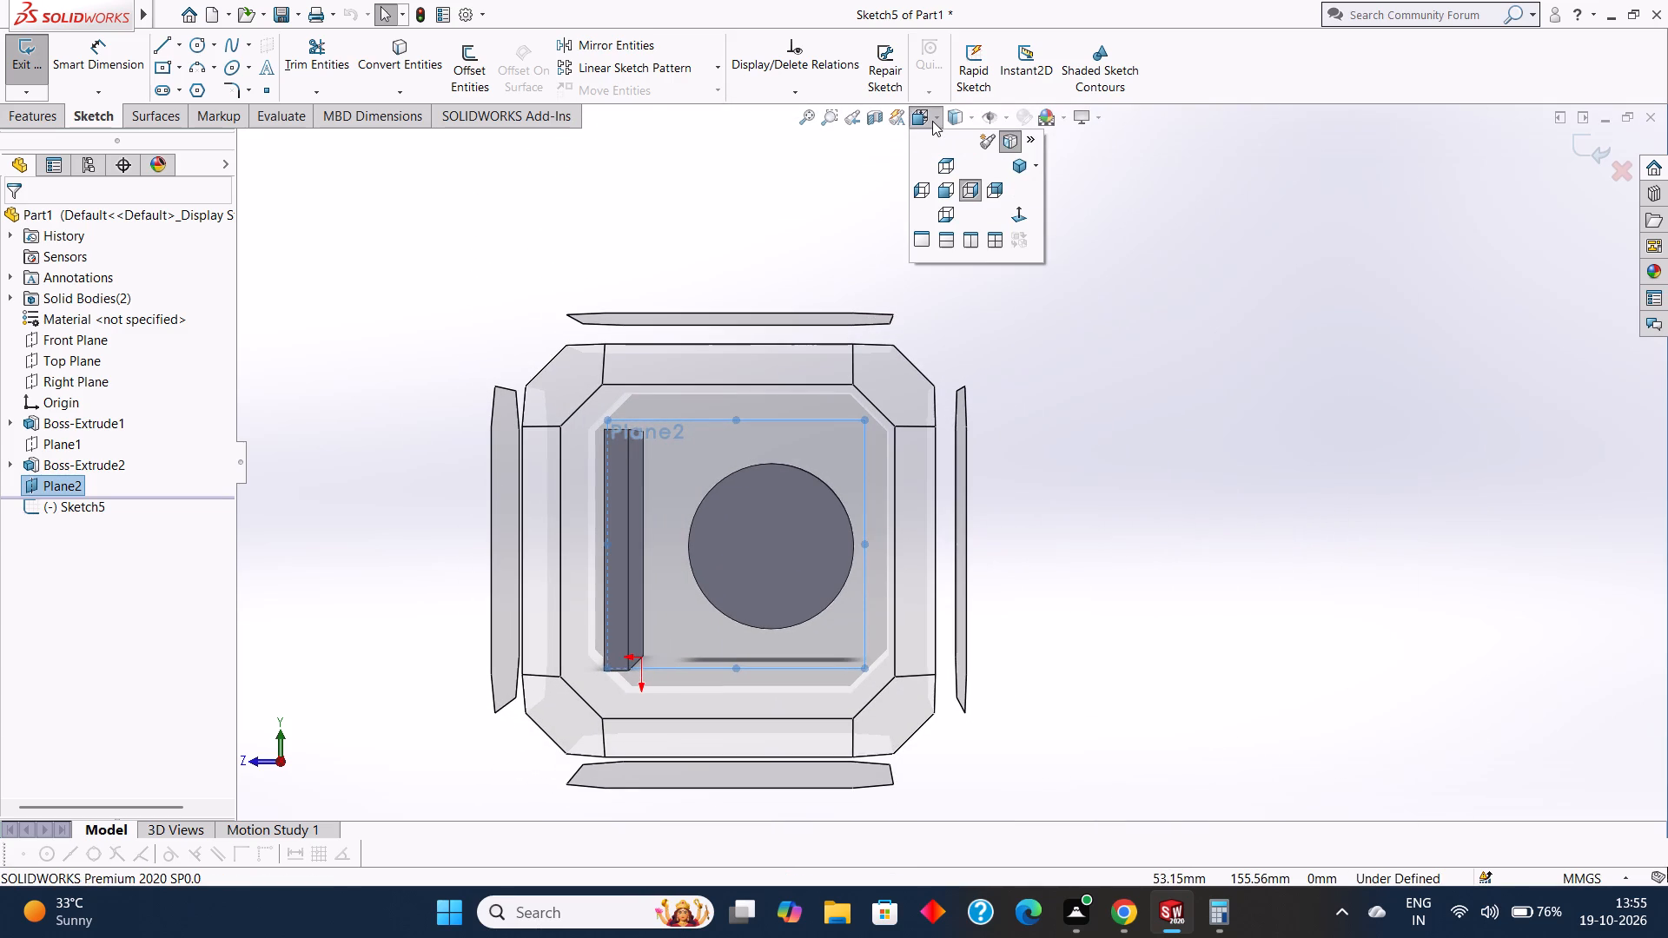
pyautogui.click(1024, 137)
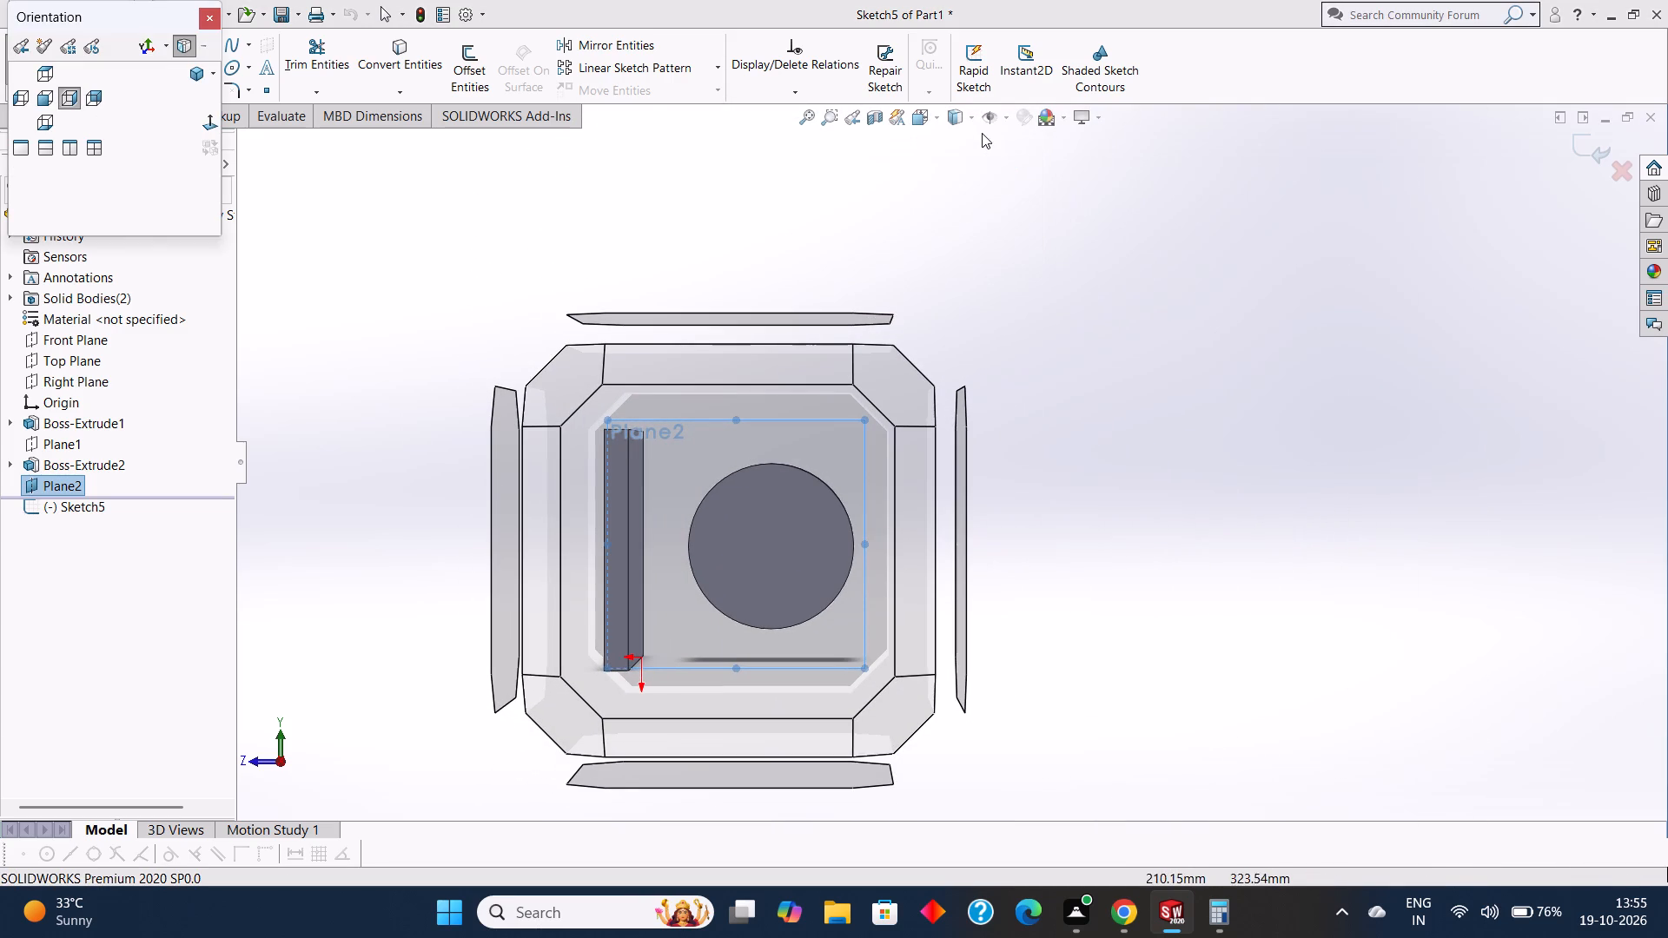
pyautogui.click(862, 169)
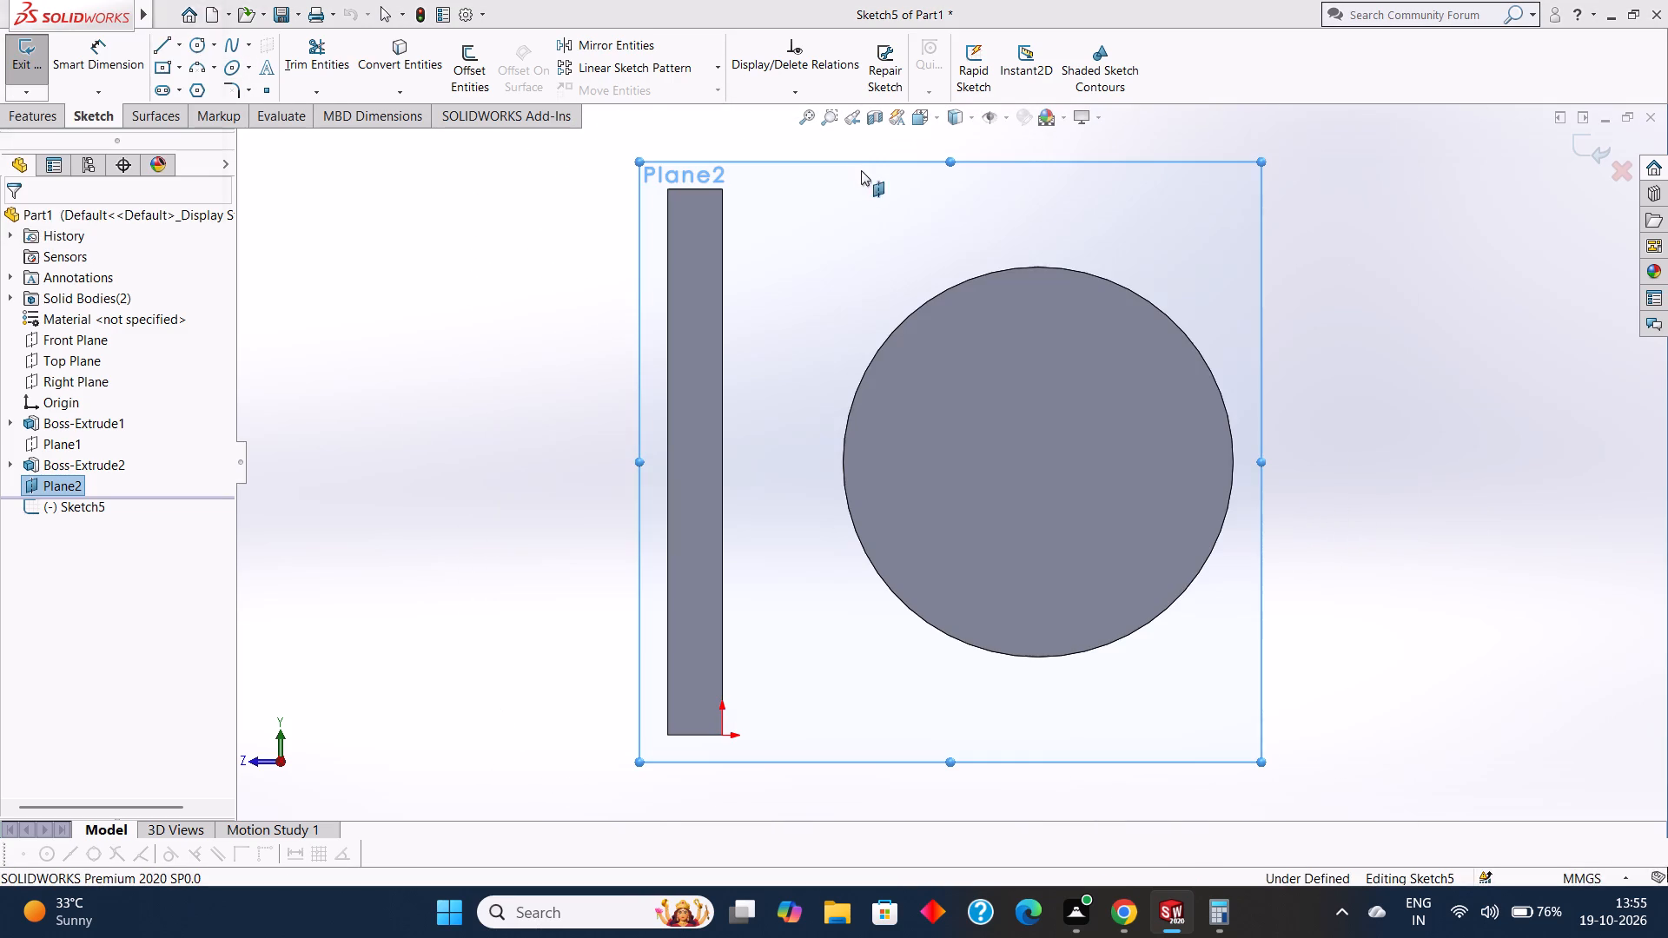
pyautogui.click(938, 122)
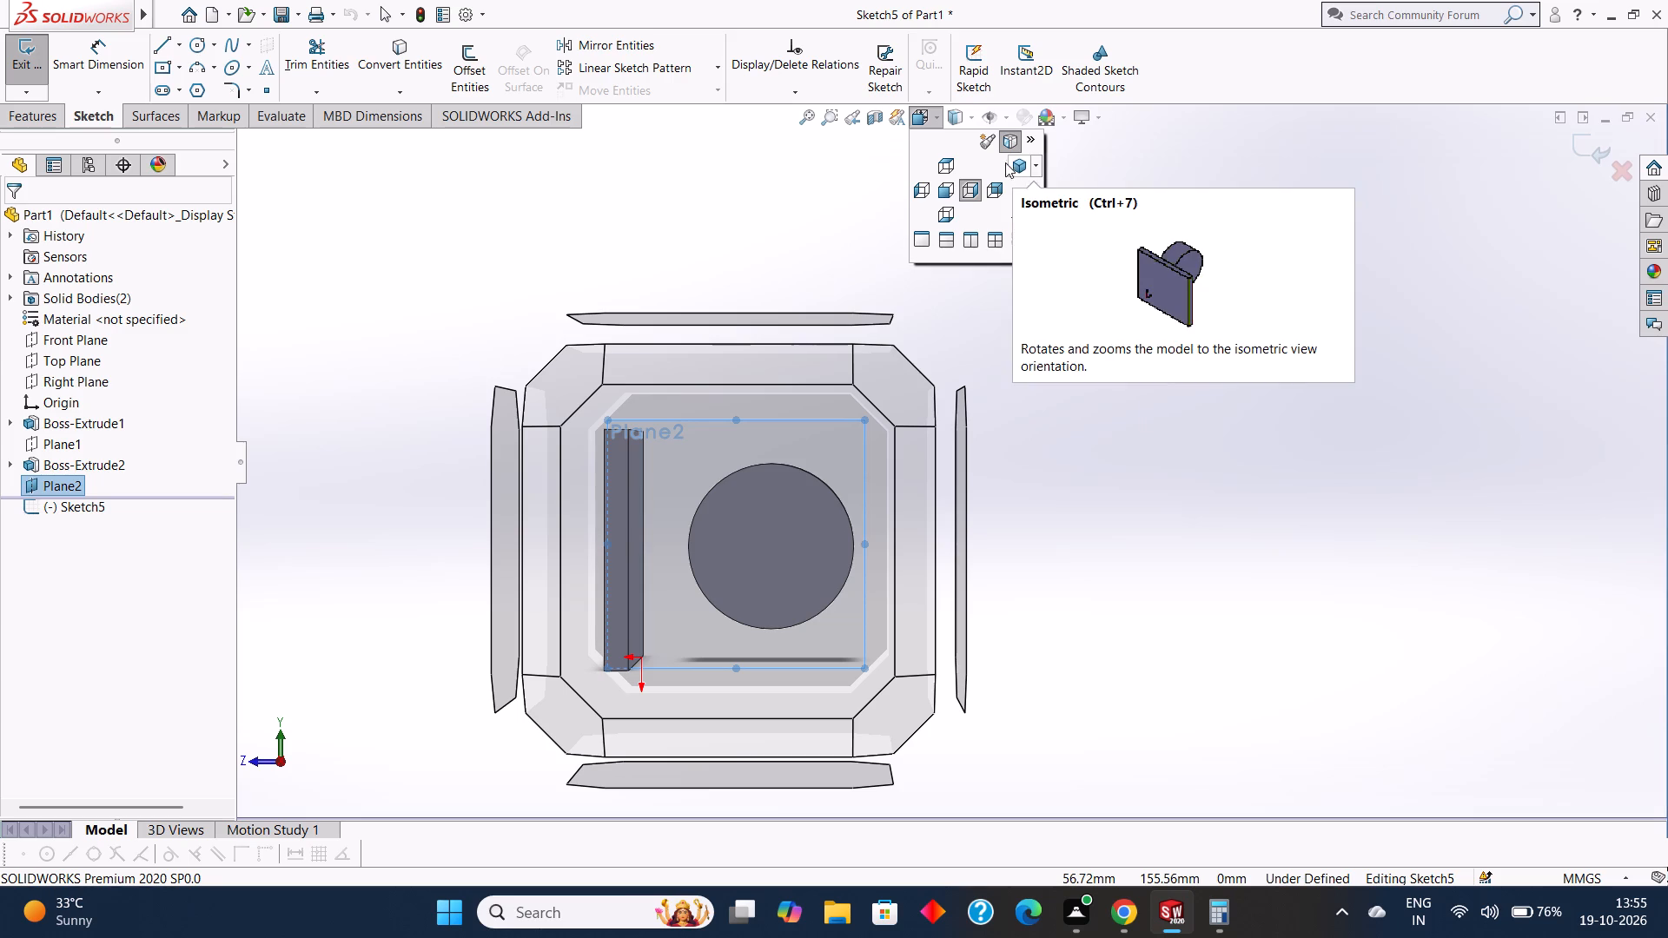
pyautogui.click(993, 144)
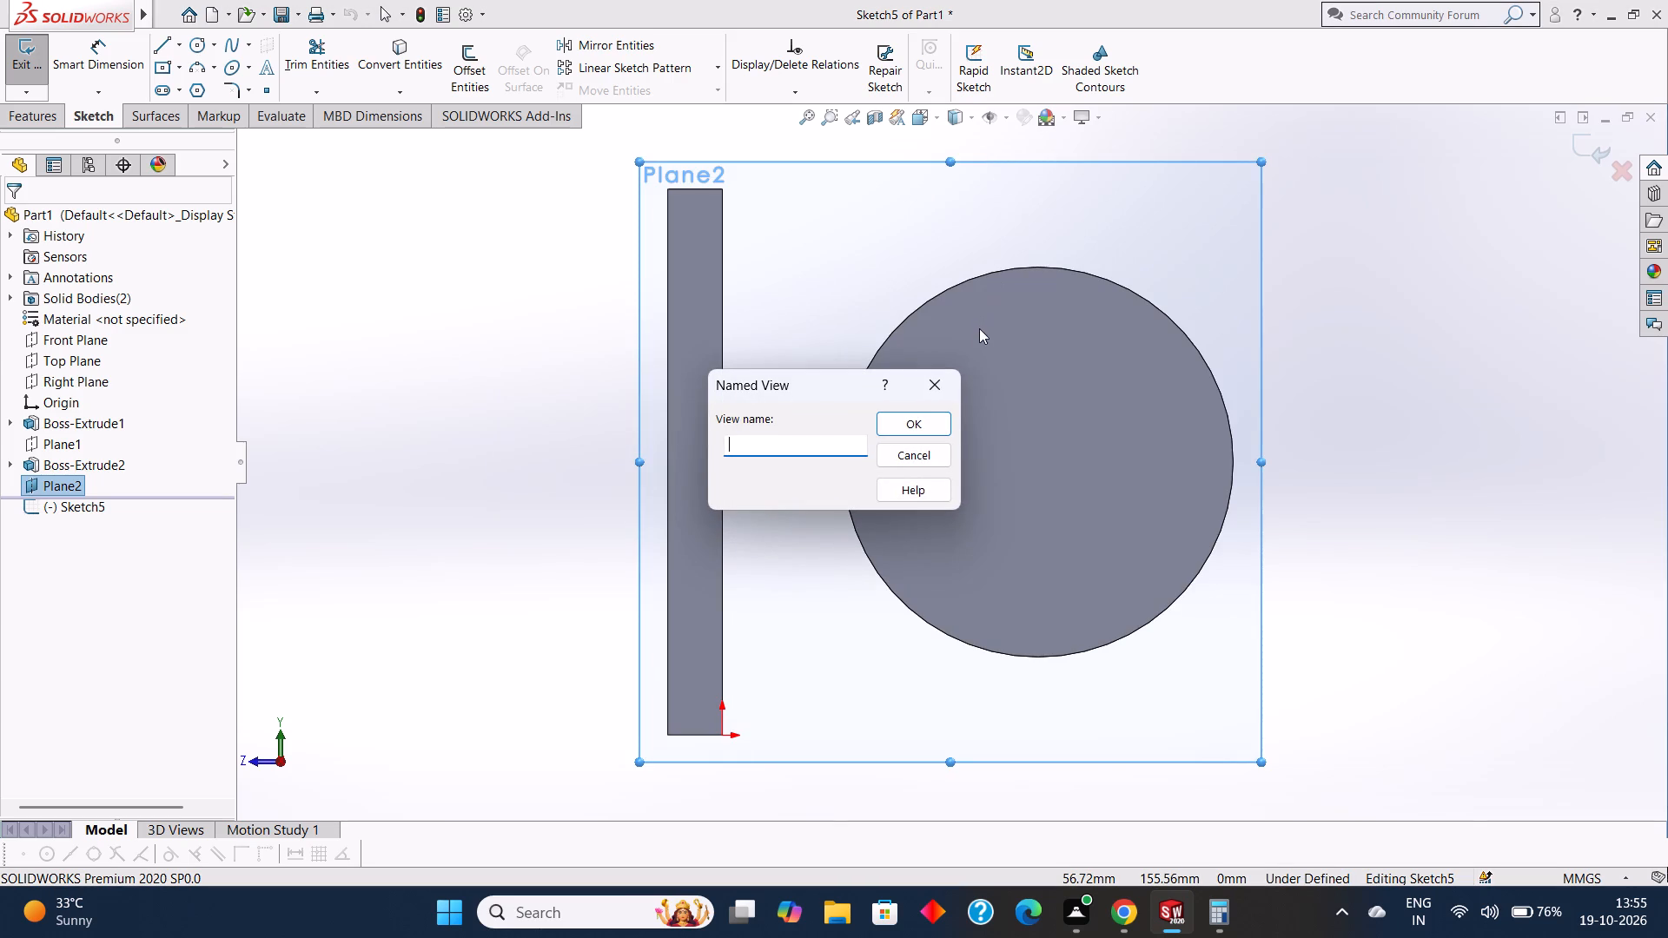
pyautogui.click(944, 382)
# Examine how the plate, cylinder and 16 mm offset plane sit relative to each other from various oblique angles.
pyautogui.moveTo(1350, 480); pyautogui.dragTo(1422, 484, button='middle')
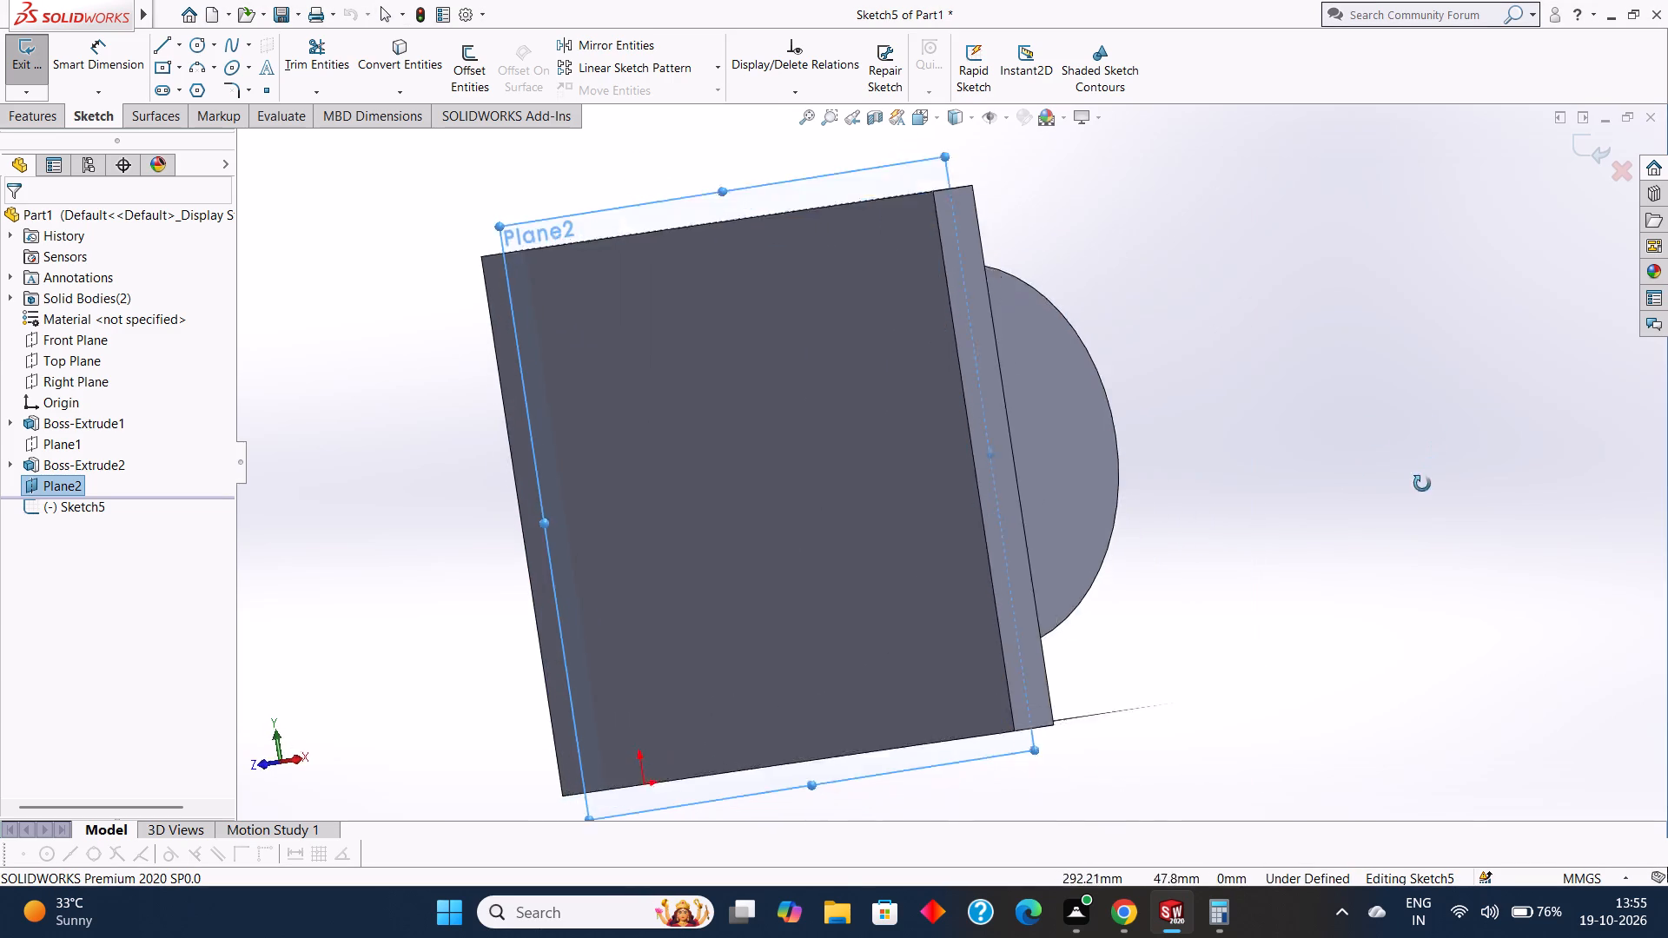
pyautogui.moveTo(1422, 484); pyautogui.dragTo(1408, 632, button='middle')
pyautogui.moveTo(1268, 246); pyautogui.dragTo(1370, 520, button='middle')
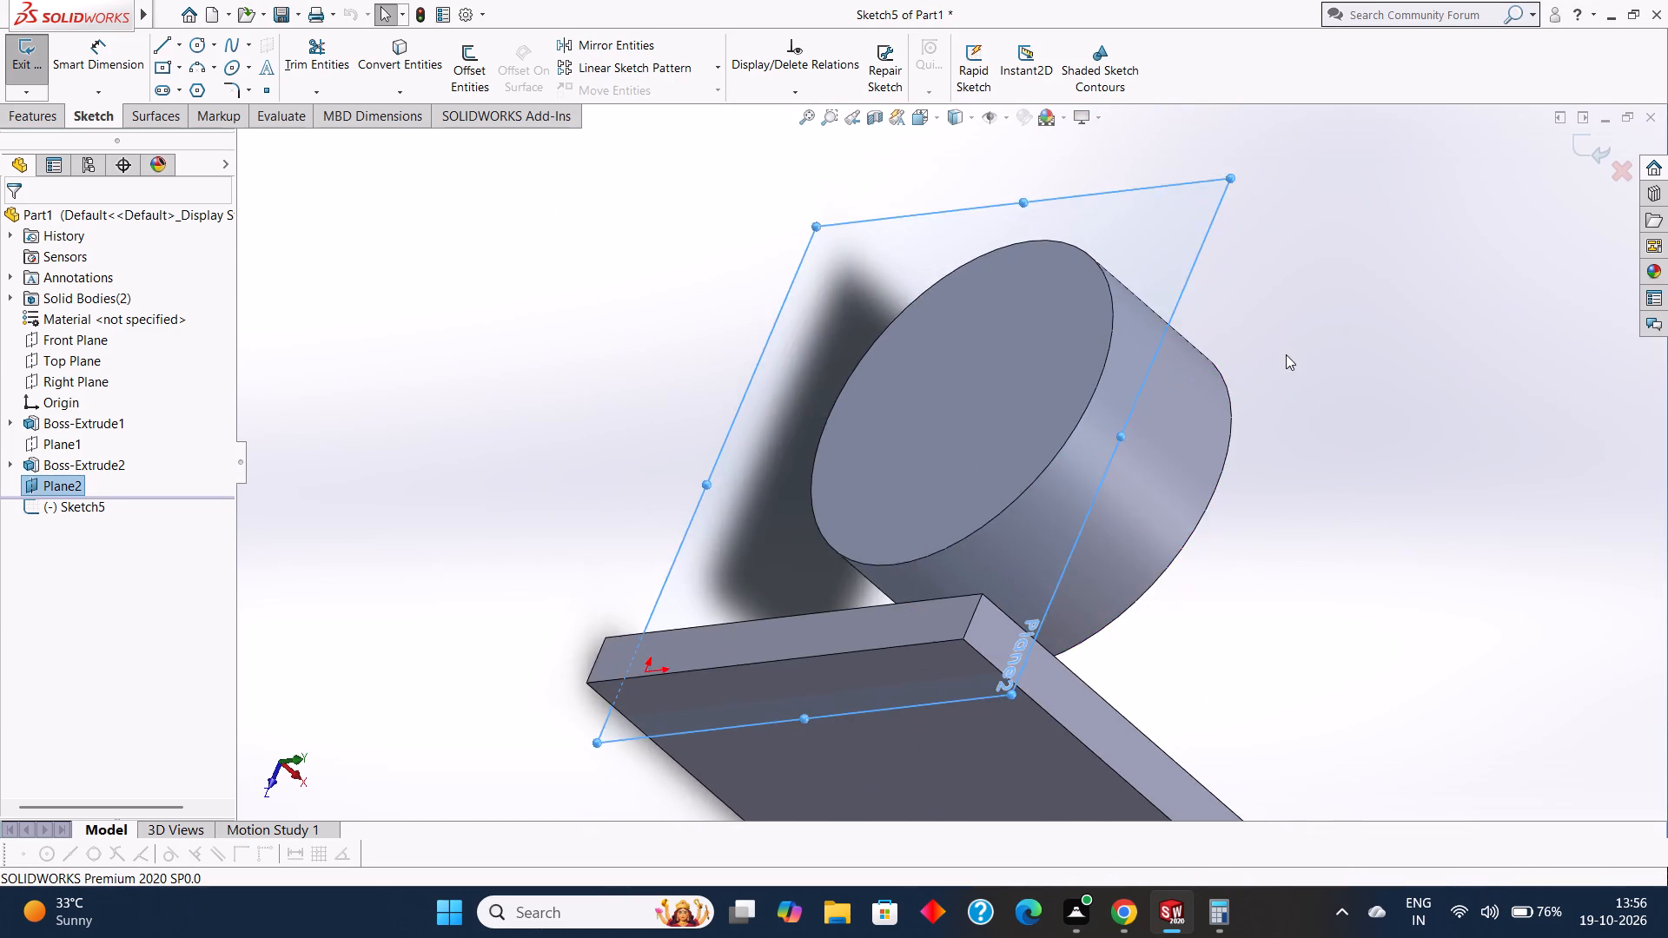
pyautogui.scroll(6, 1323, 363)
pyautogui.moveTo(1179, 327); pyautogui.dragTo(1299, 559, button='middle')
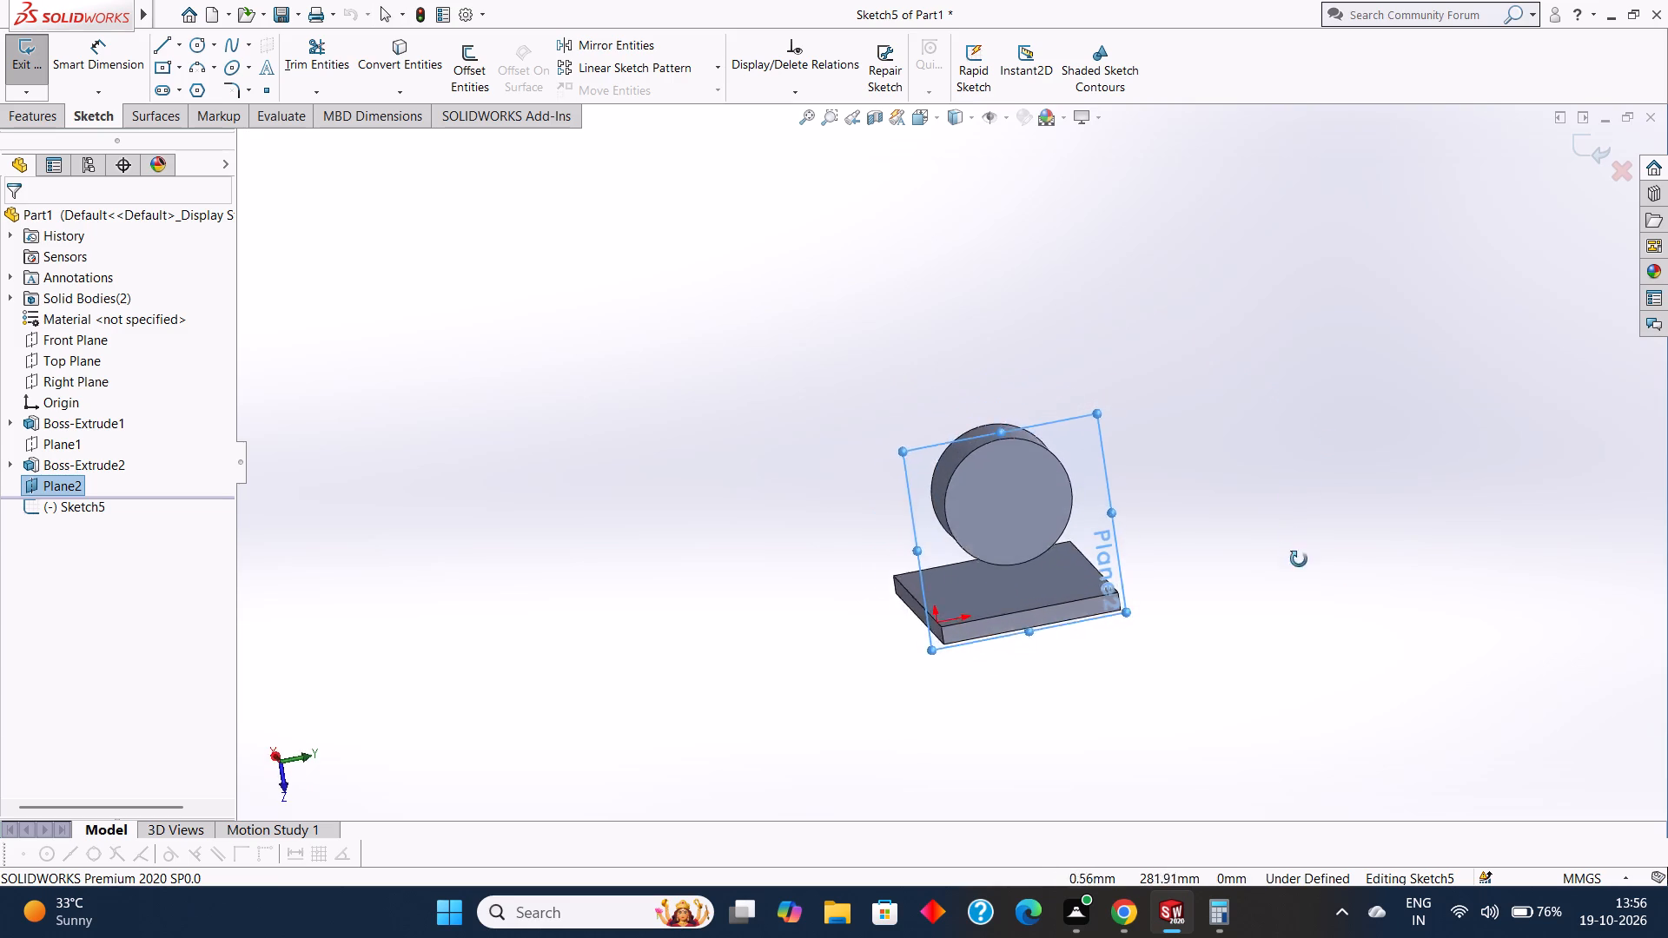
pyautogui.moveTo(1299, 559); pyautogui.dragTo(1286, 615, button='middle')
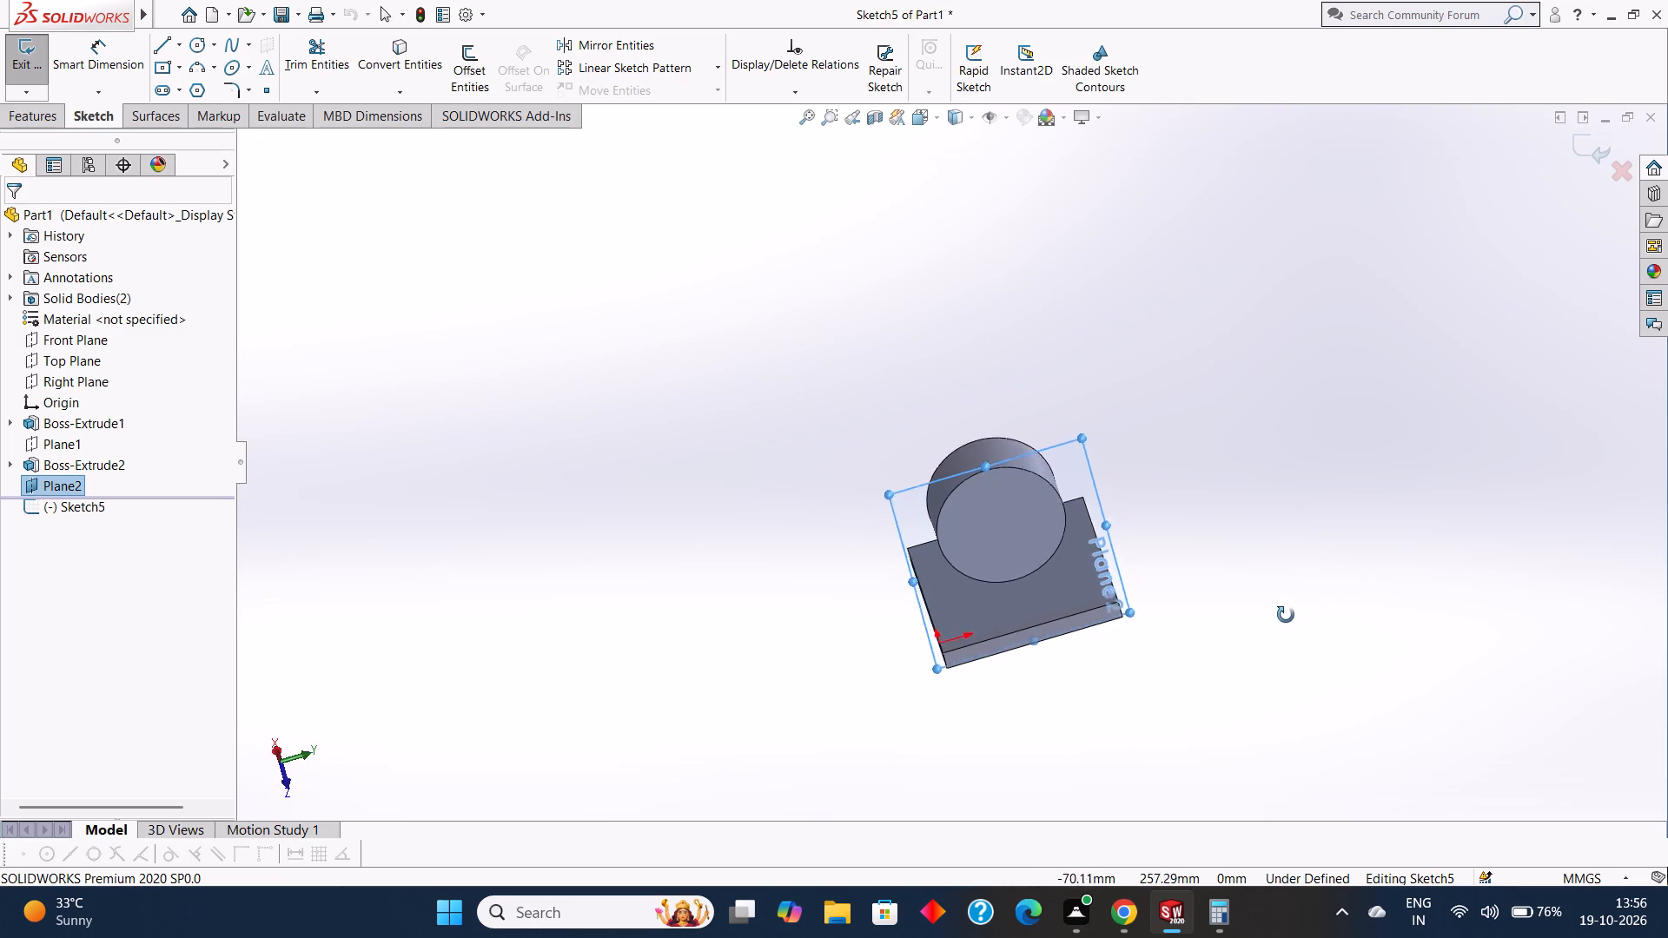
pyautogui.moveTo(1286, 615); pyautogui.dragTo(1188, 595, button='middle')
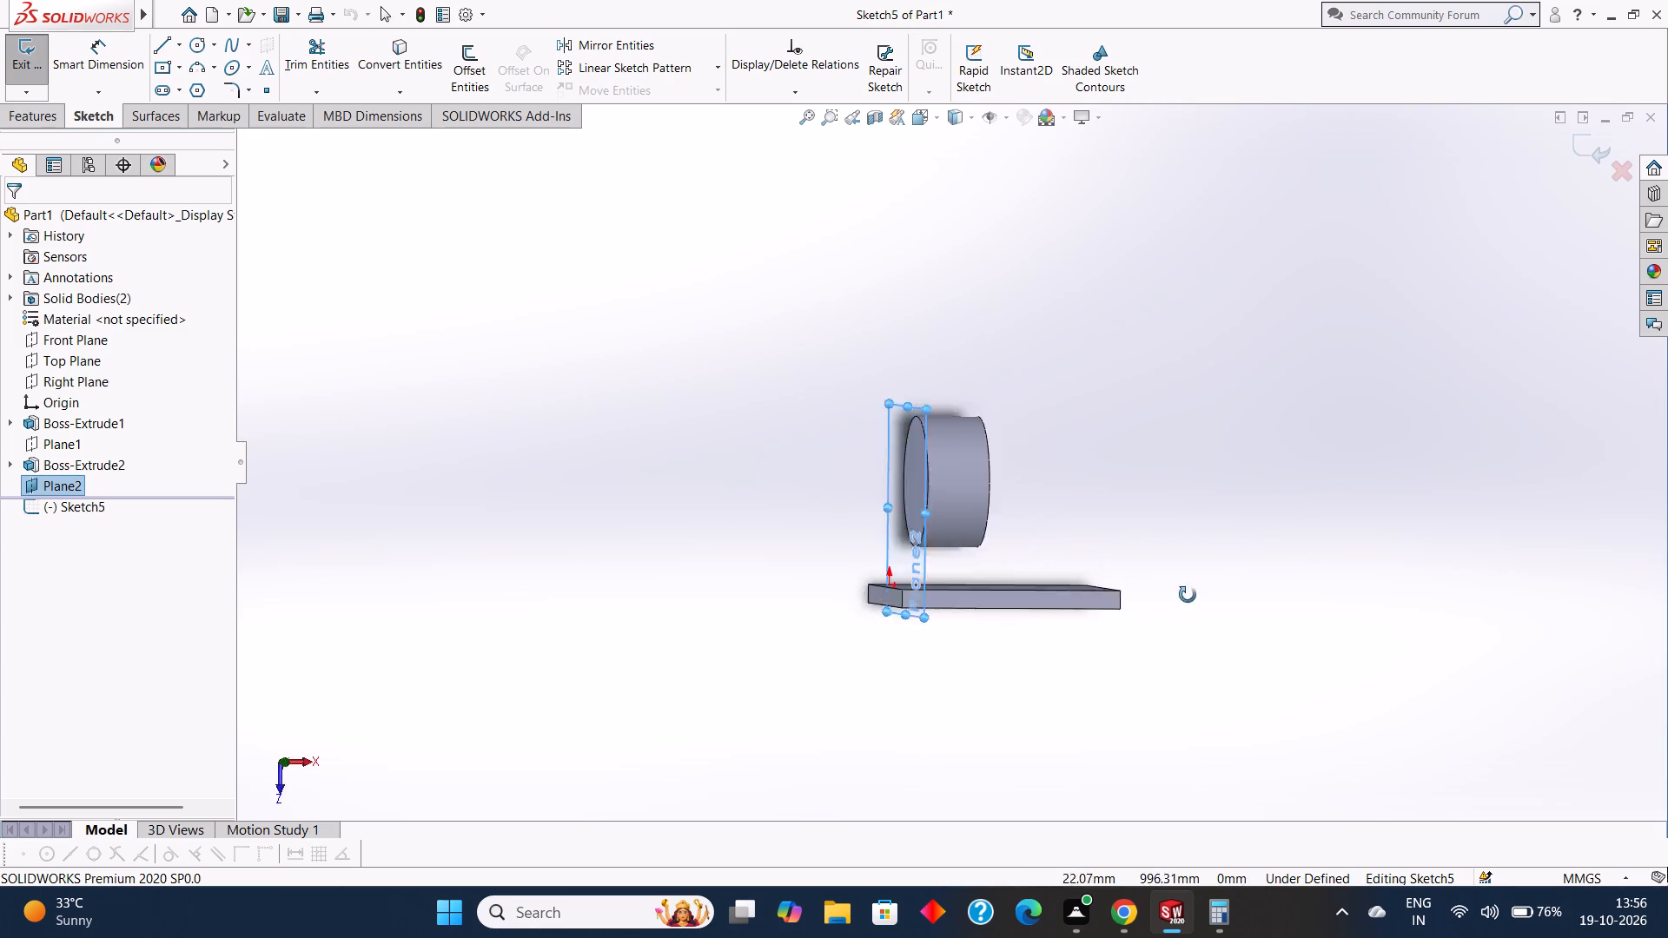
pyautogui.moveTo(1188, 595); pyautogui.dragTo(1285, 609, button='middle')
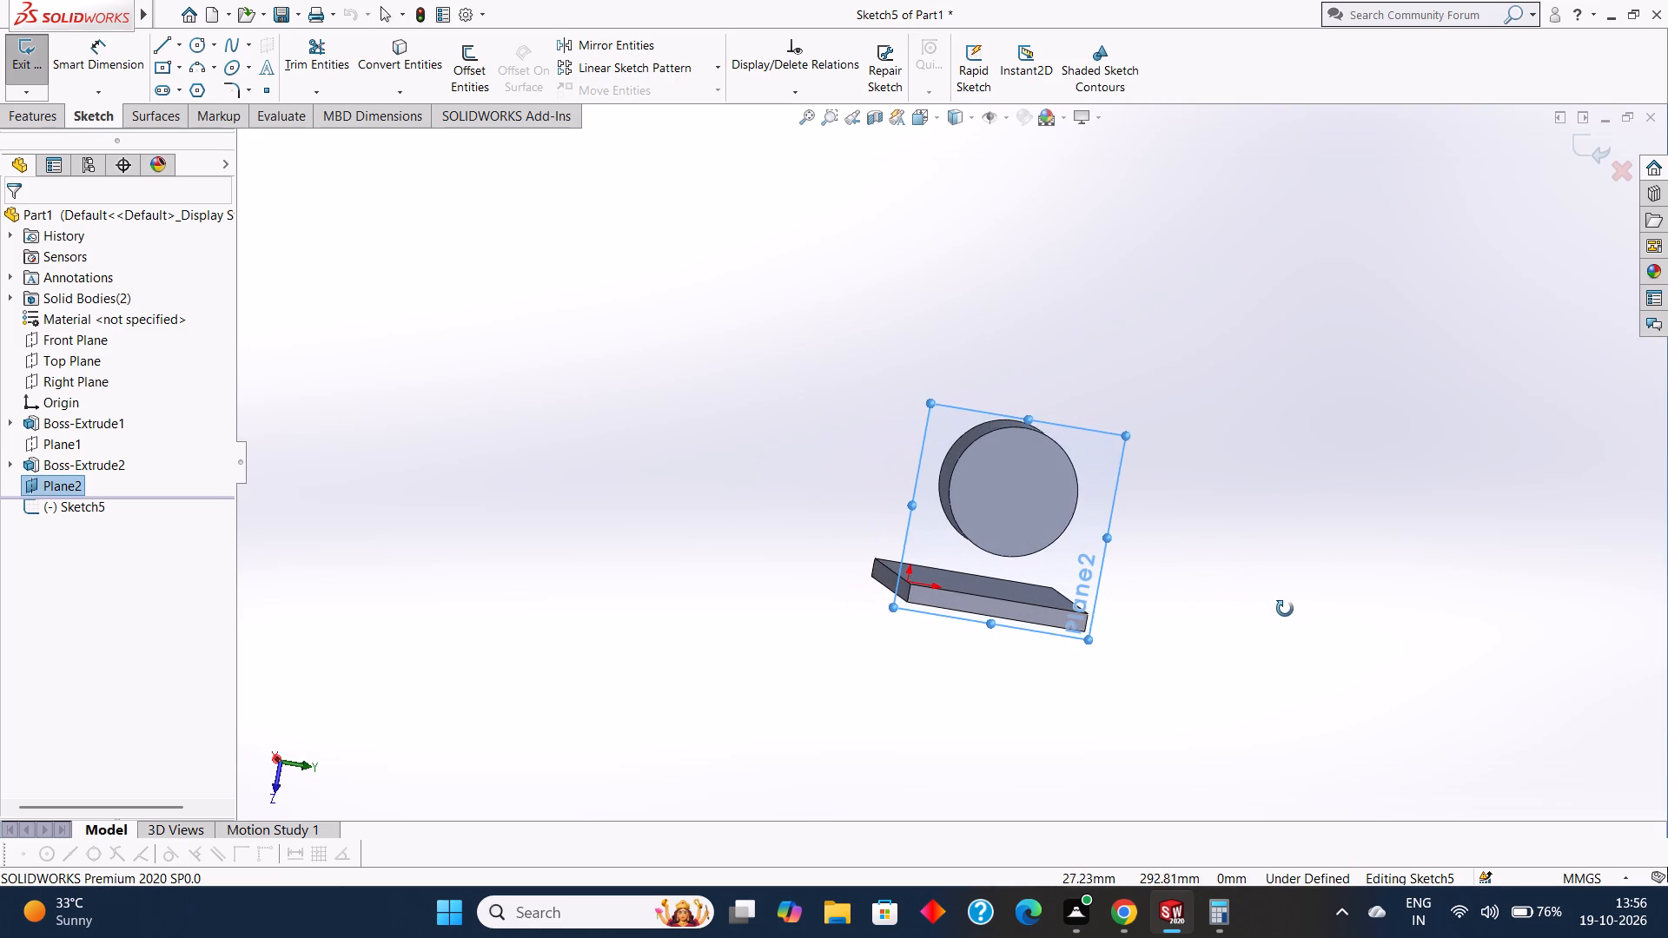
pyautogui.moveTo(1285, 609); pyautogui.dragTo(1280, 604, button='middle')
pyautogui.scroll(-2, 1215, 576)
pyautogui.scroll(1, 1064, 575)
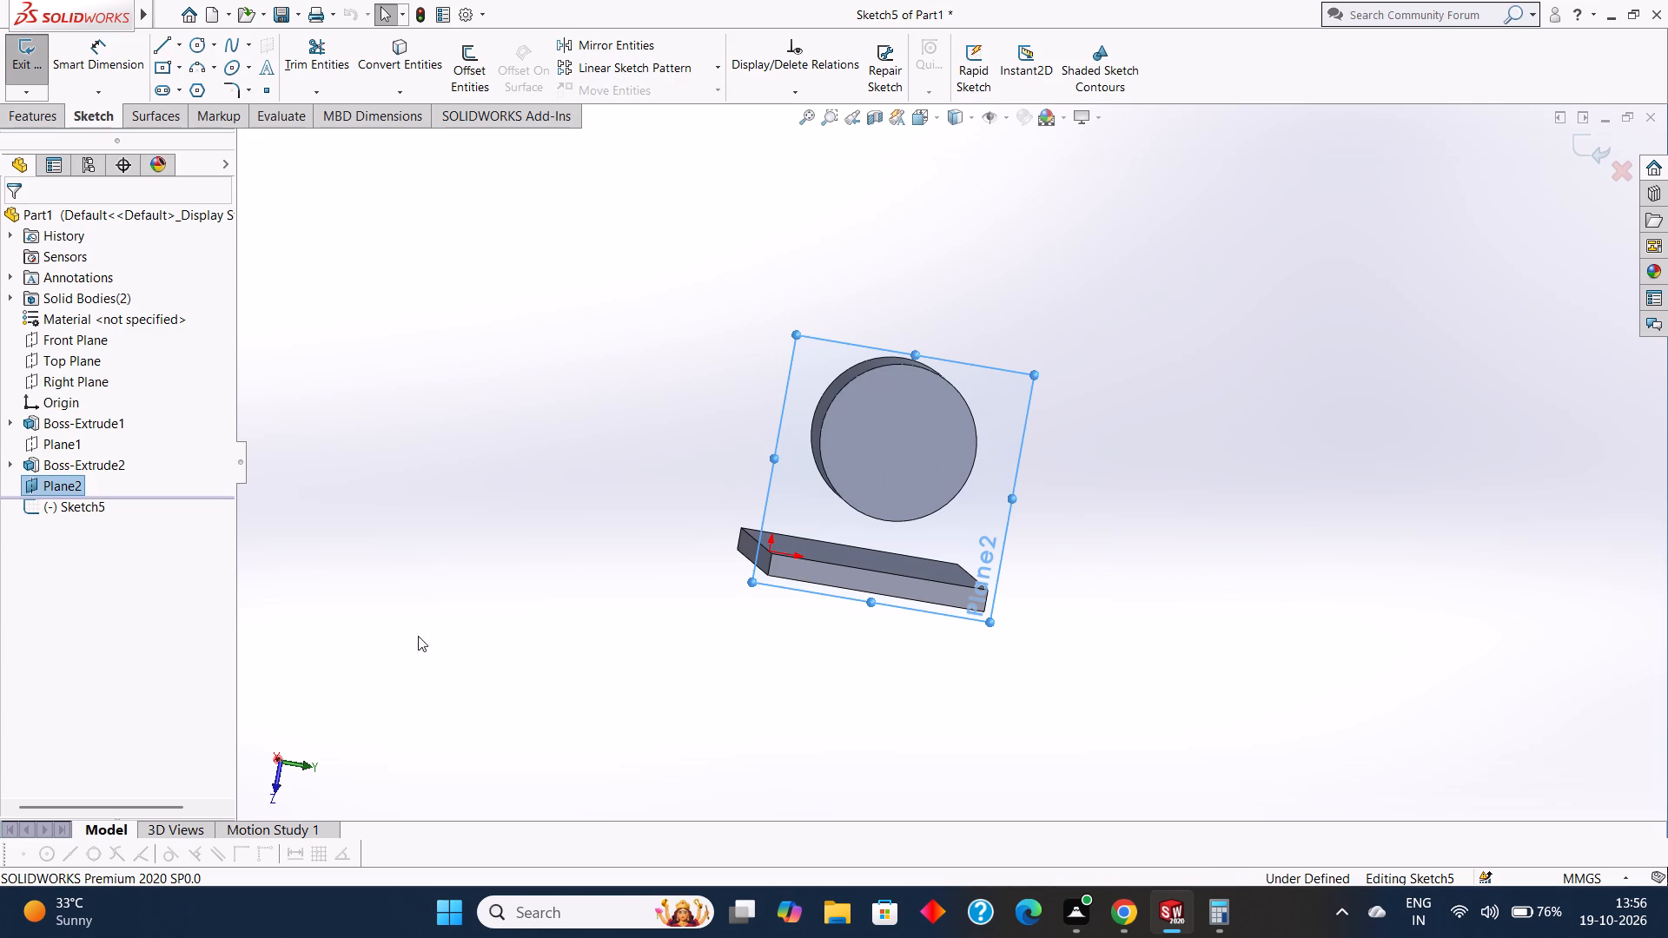
pyautogui.moveTo(660, 588); pyautogui.dragTo(644, 604, button='middle')
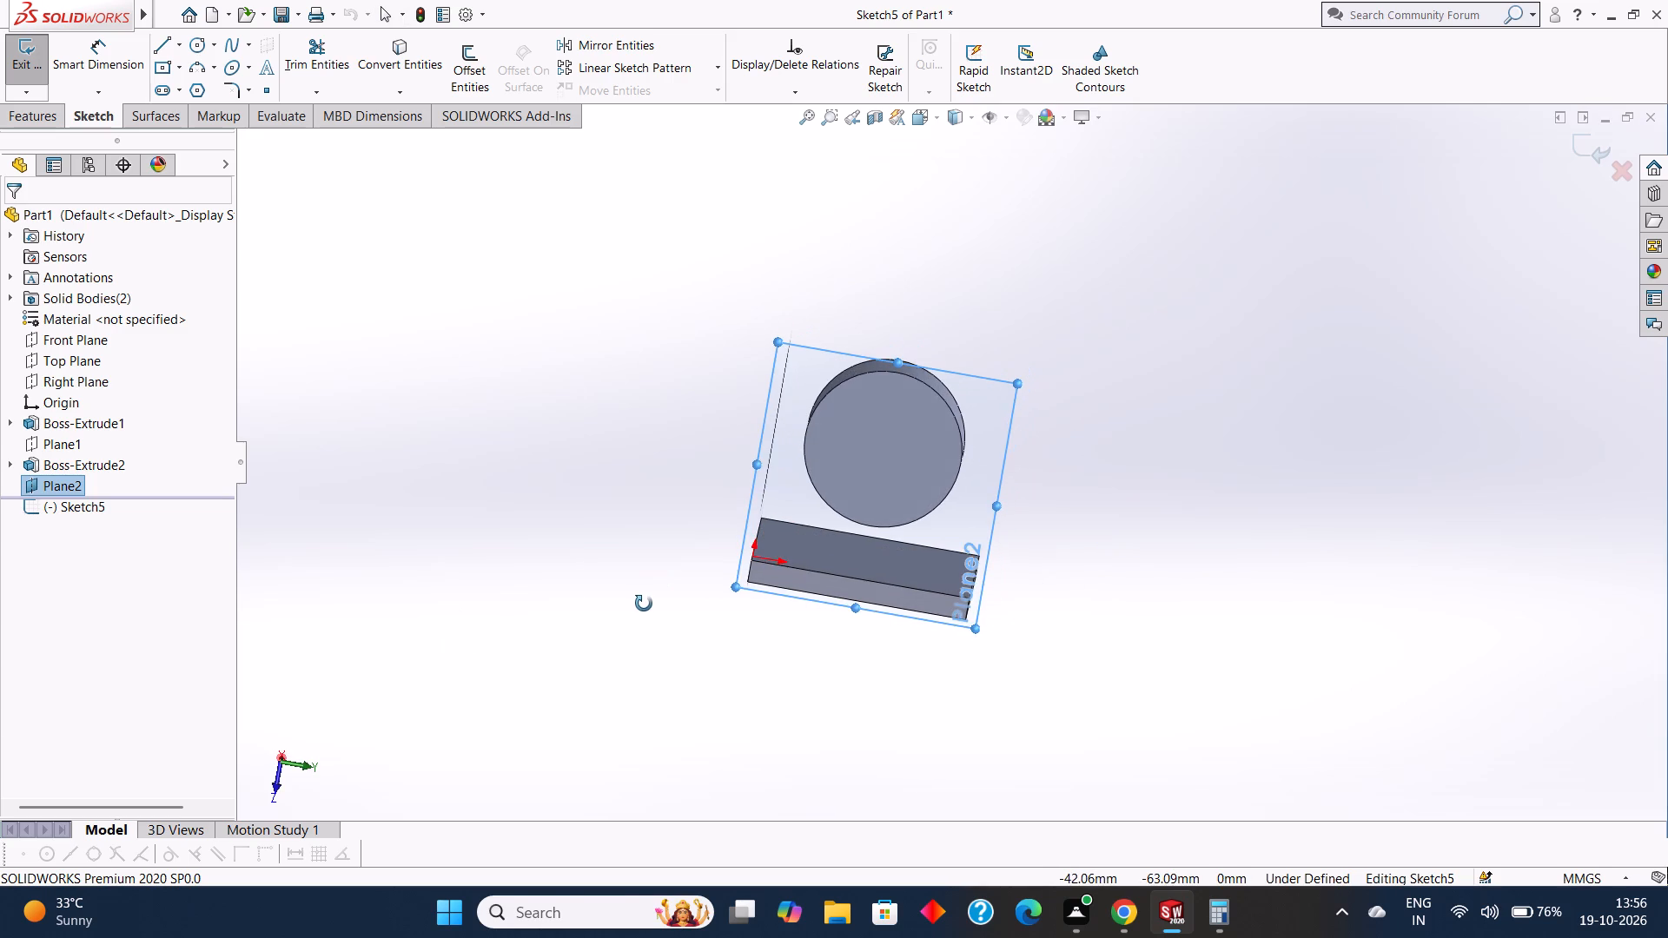
pyautogui.moveTo(644, 604); pyautogui.dragTo(655, 600, button='middle')
pyautogui.click(806, 352)
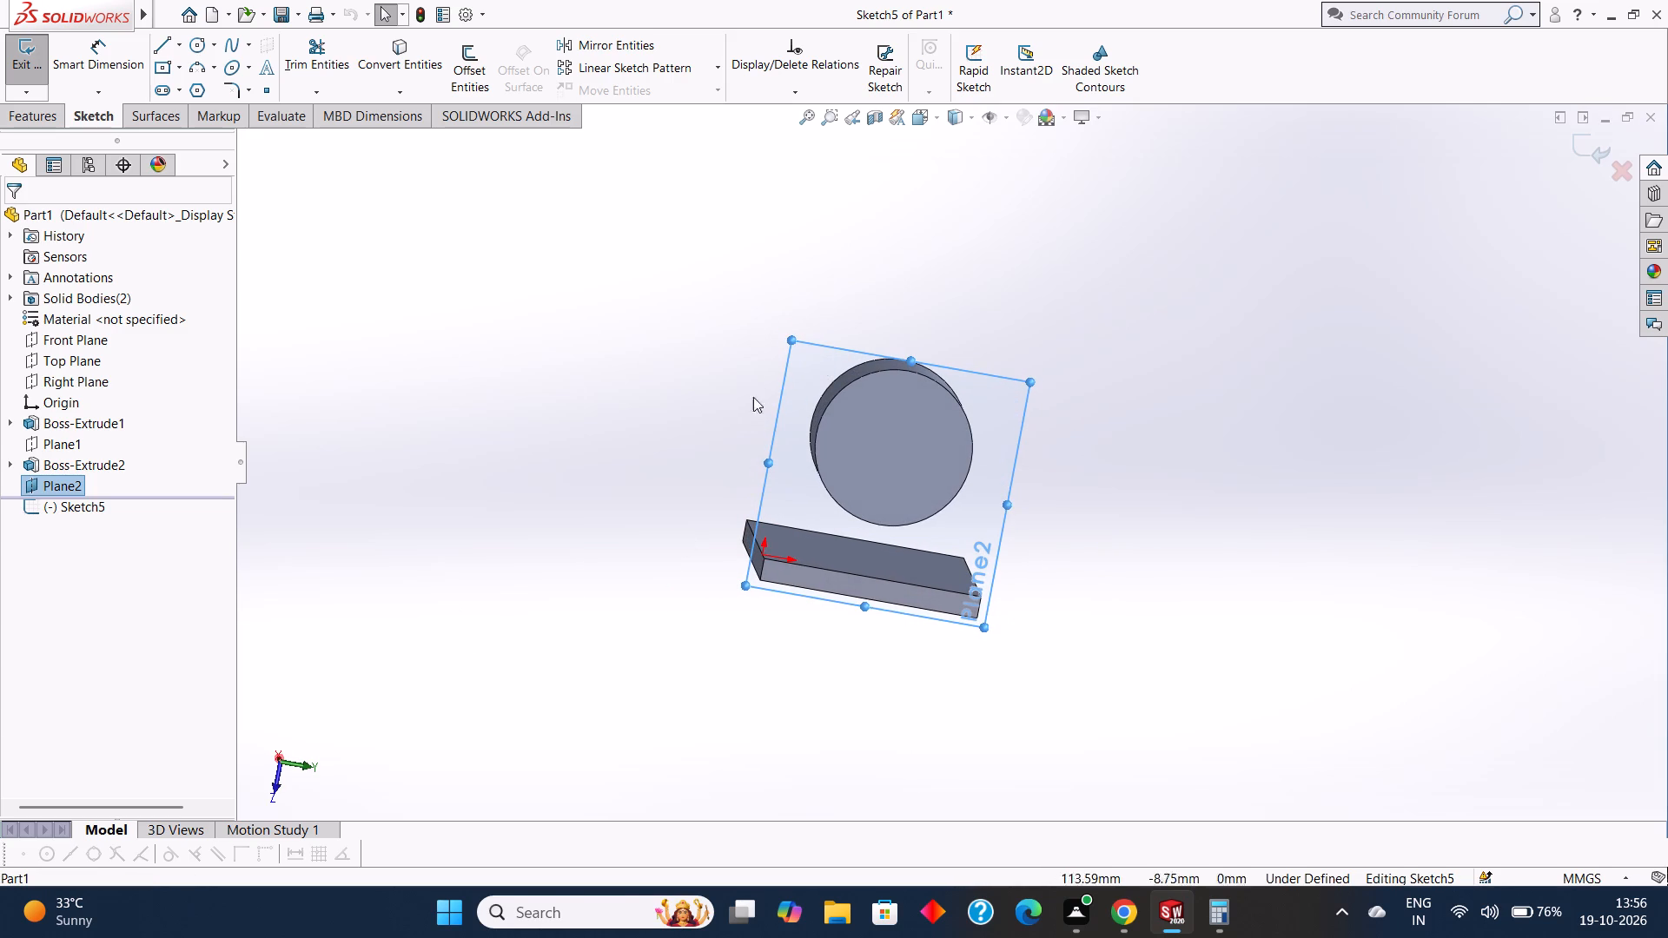
pyautogui.moveTo(976, 508); pyautogui.dragTo(990, 418, button='middle')
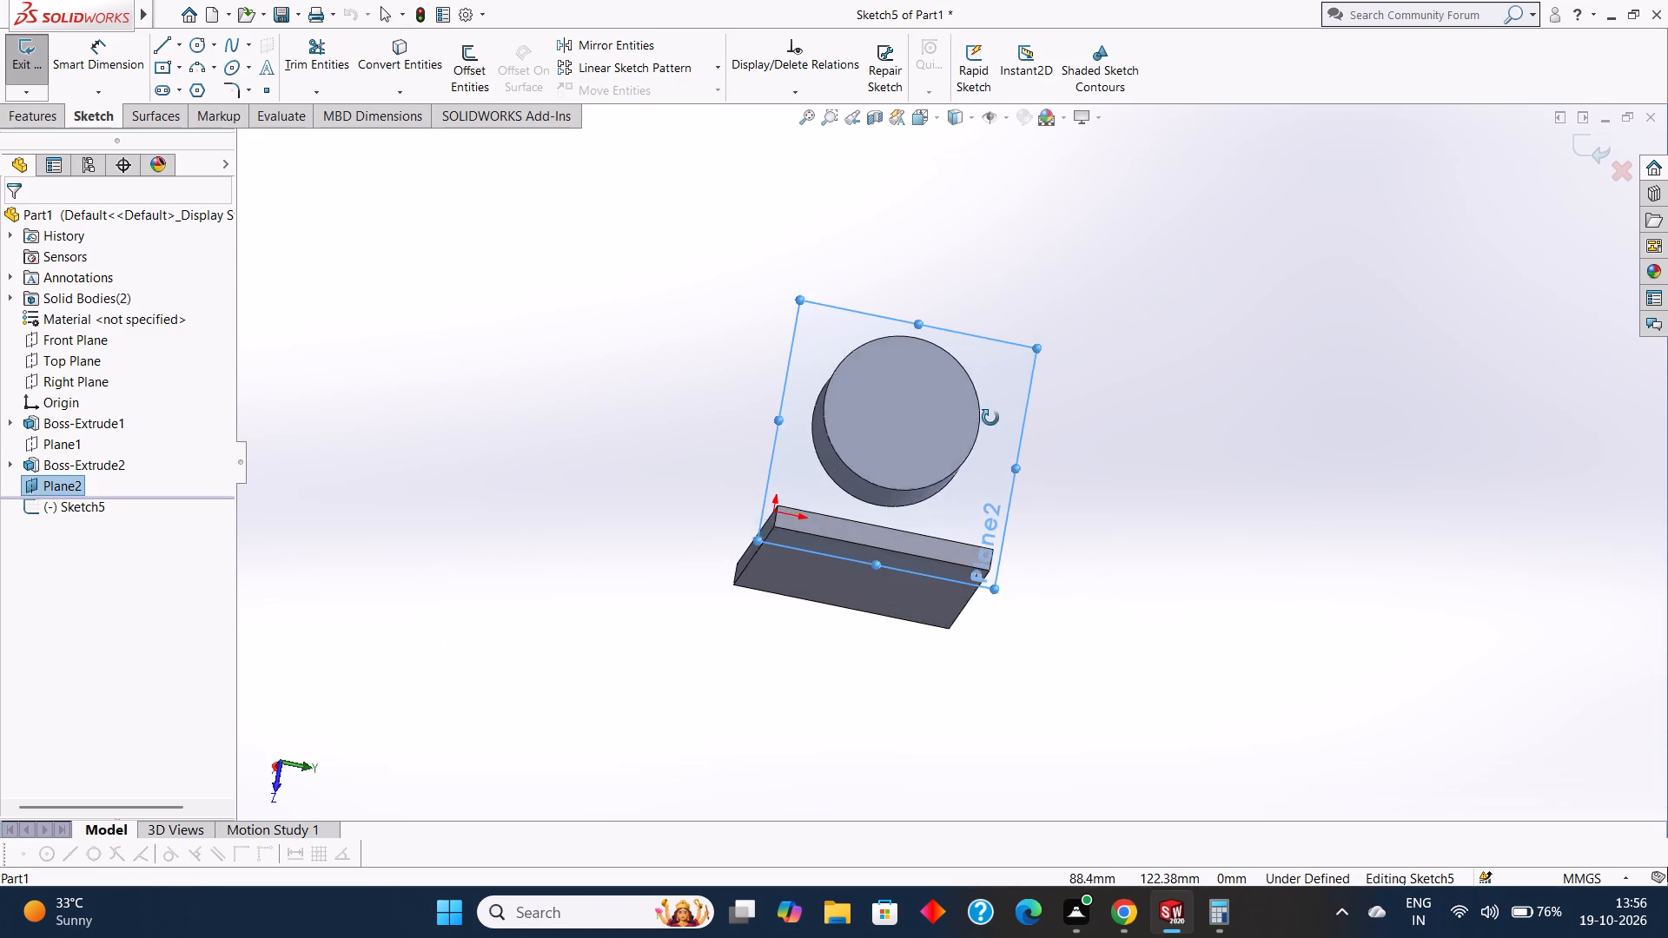
# Orient the view normal to the 16 mm offset plane and clear the selection.
pyautogui.moveTo(990, 418); pyautogui.dragTo(1004, 438, button='middle')
pyautogui.click(1013, 357)
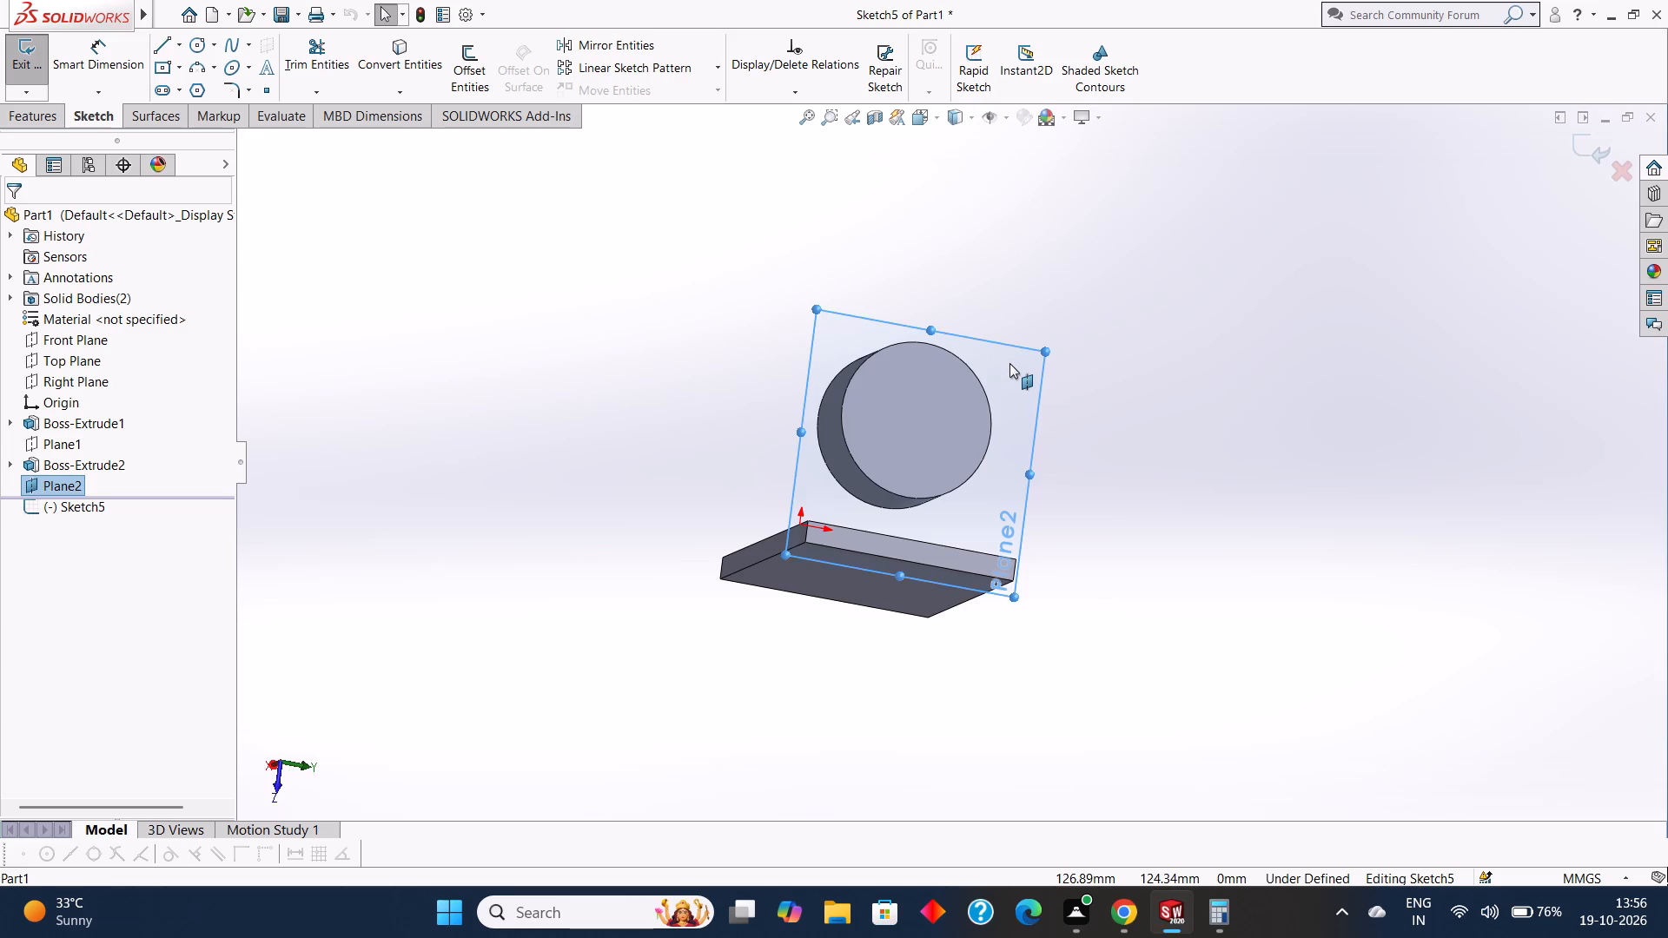
pyautogui.hotkey('ctrl', '8')
pyautogui.keyDown('ctrl'); pyautogui.click(1009, 364); pyautogui.keyUp('ctrl')
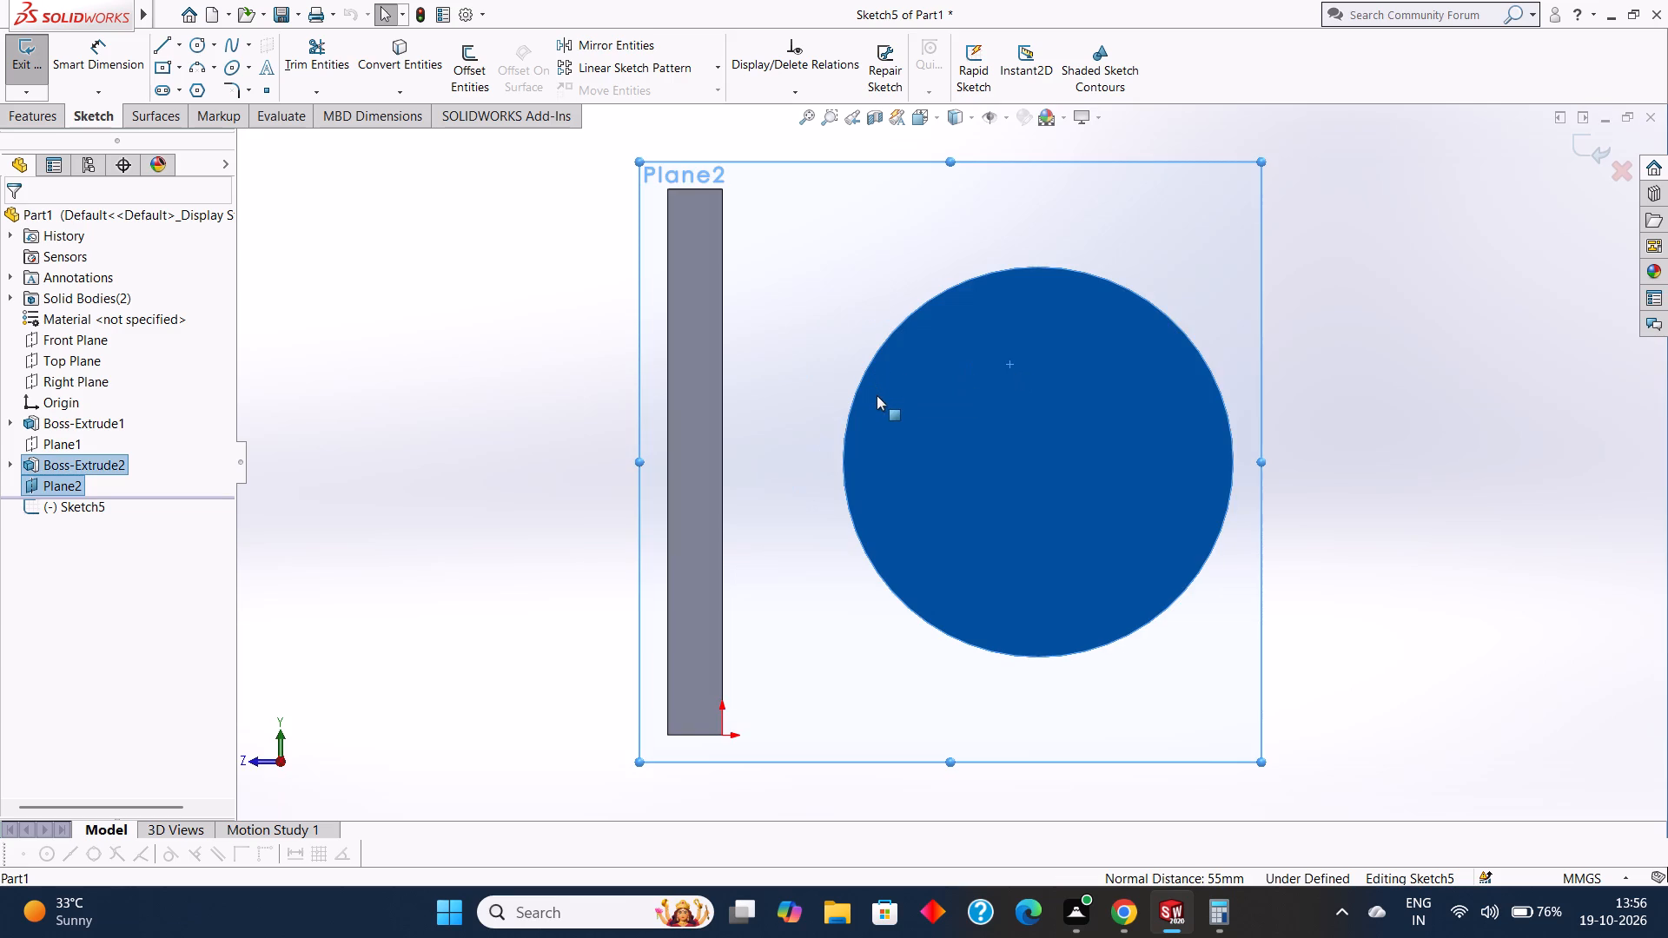
pyautogui.press('Escape')
pyautogui.press('Escape')
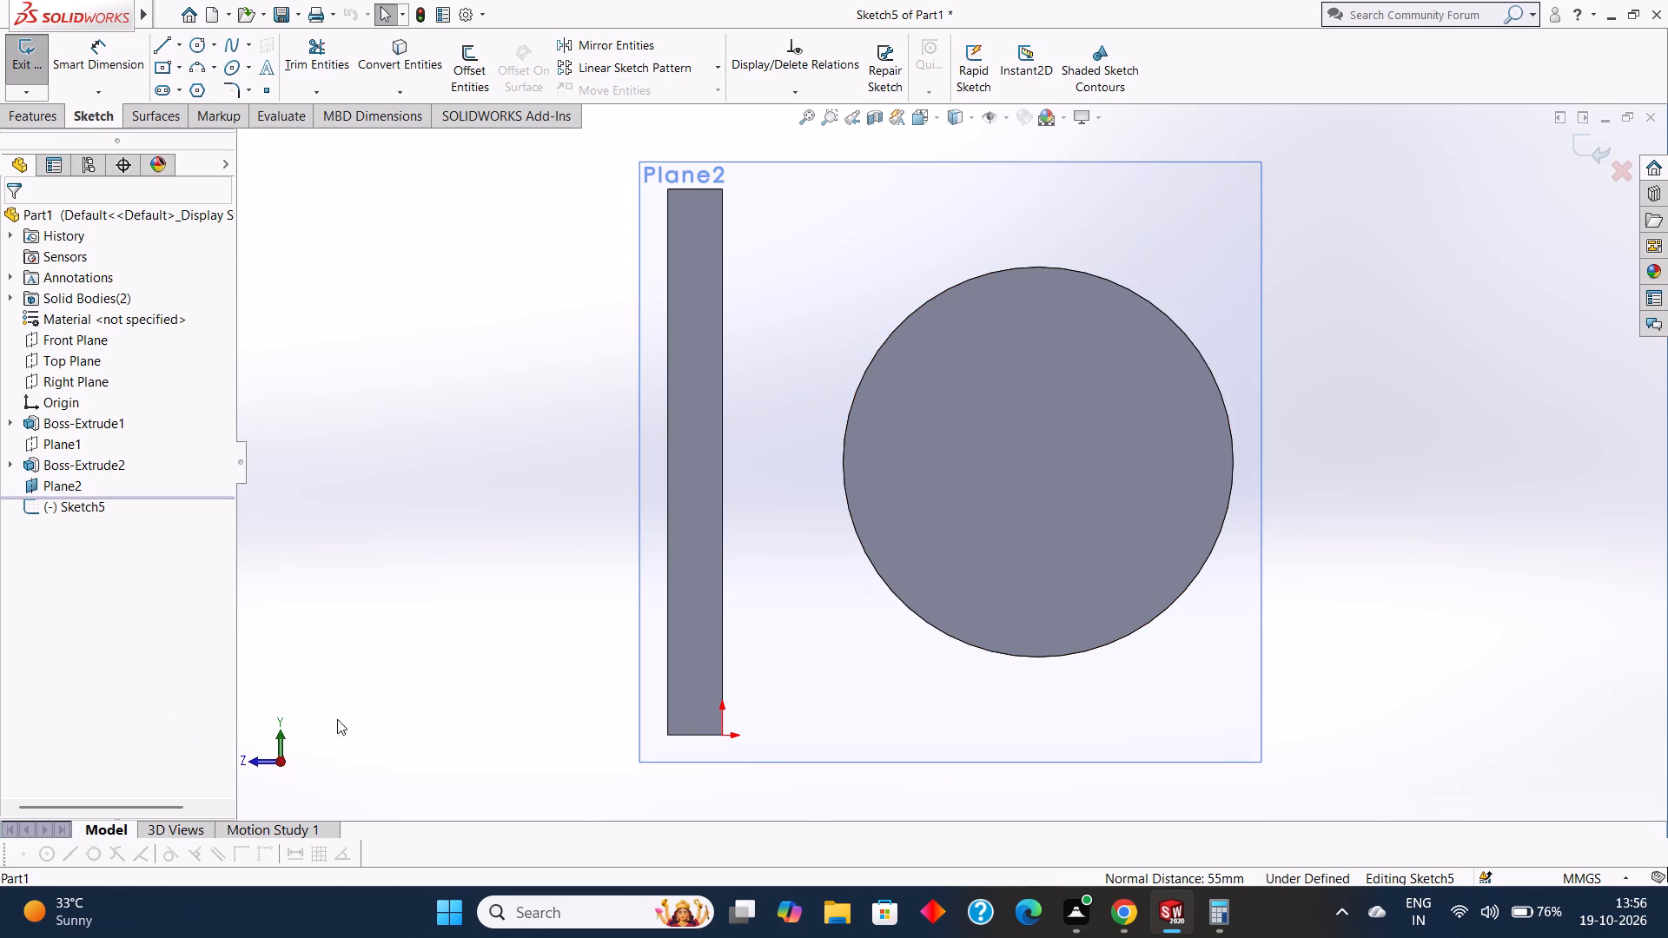
# Examine the plate, cylinder and 16 mm offset plane from oblique angles, ending with a view normal to the plane.
pyautogui.moveTo(443, 625); pyautogui.dragTo(598, 723, button='middle')
pyautogui.moveTo(584, 442); pyautogui.dragTo(624, 529, button='middle')
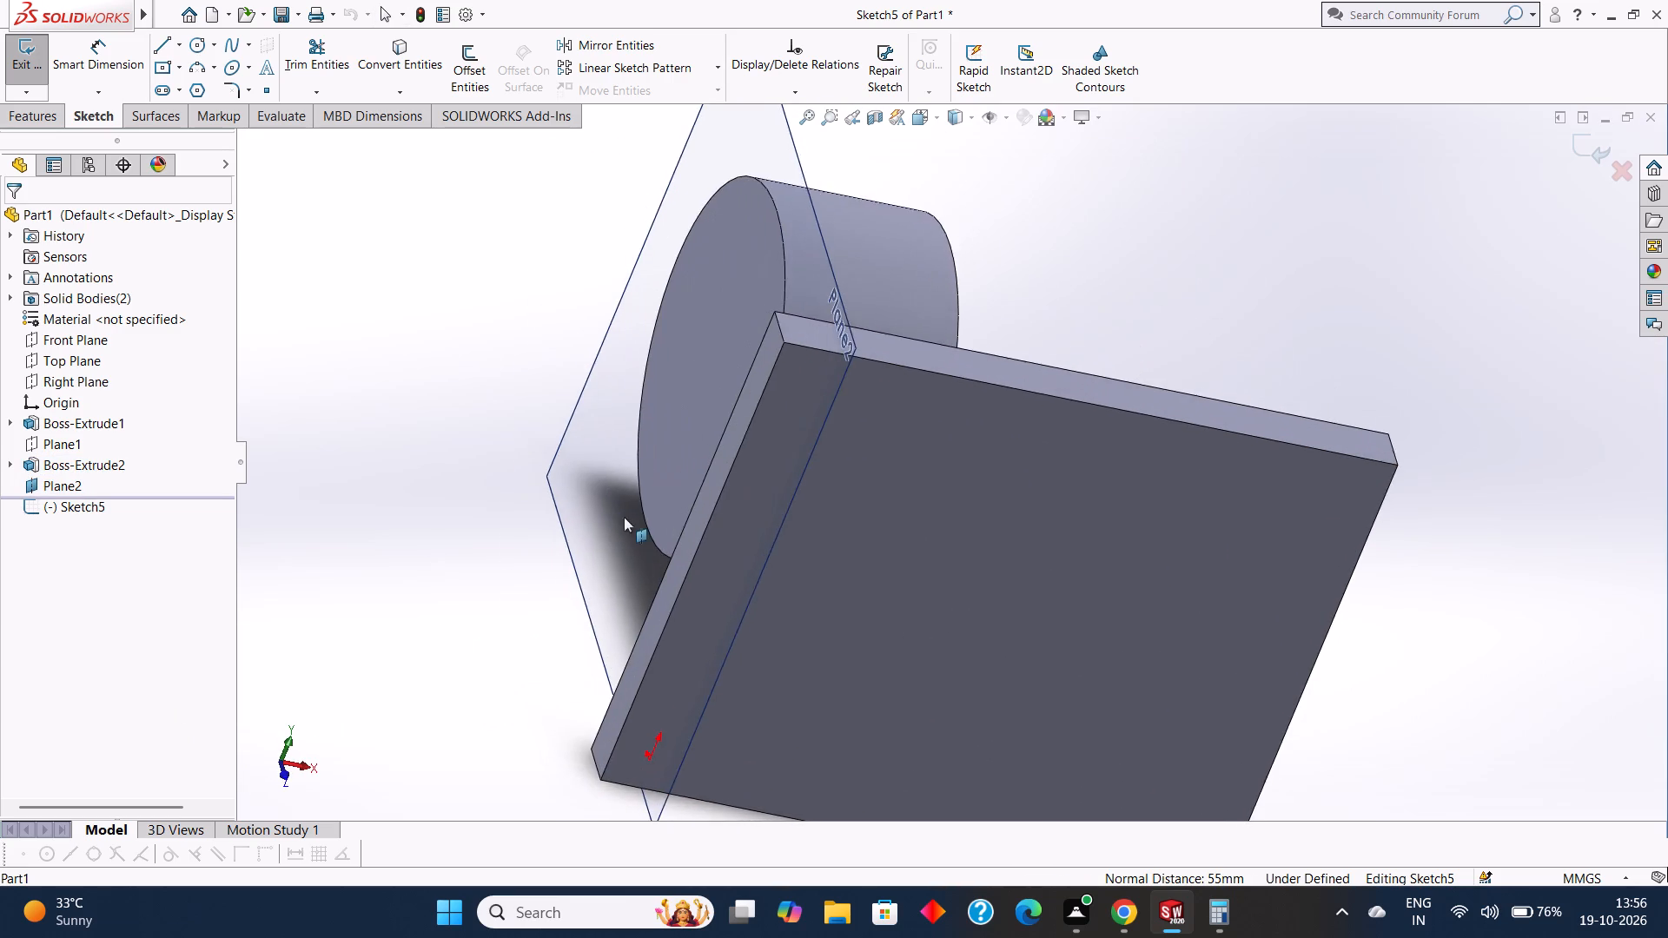
pyautogui.scroll(4, 624, 512)
pyautogui.moveTo(632, 495); pyautogui.dragTo(744, 569, button='middle')
pyautogui.moveTo(1075, 363); pyautogui.dragTo(1022, 584, button='middle')
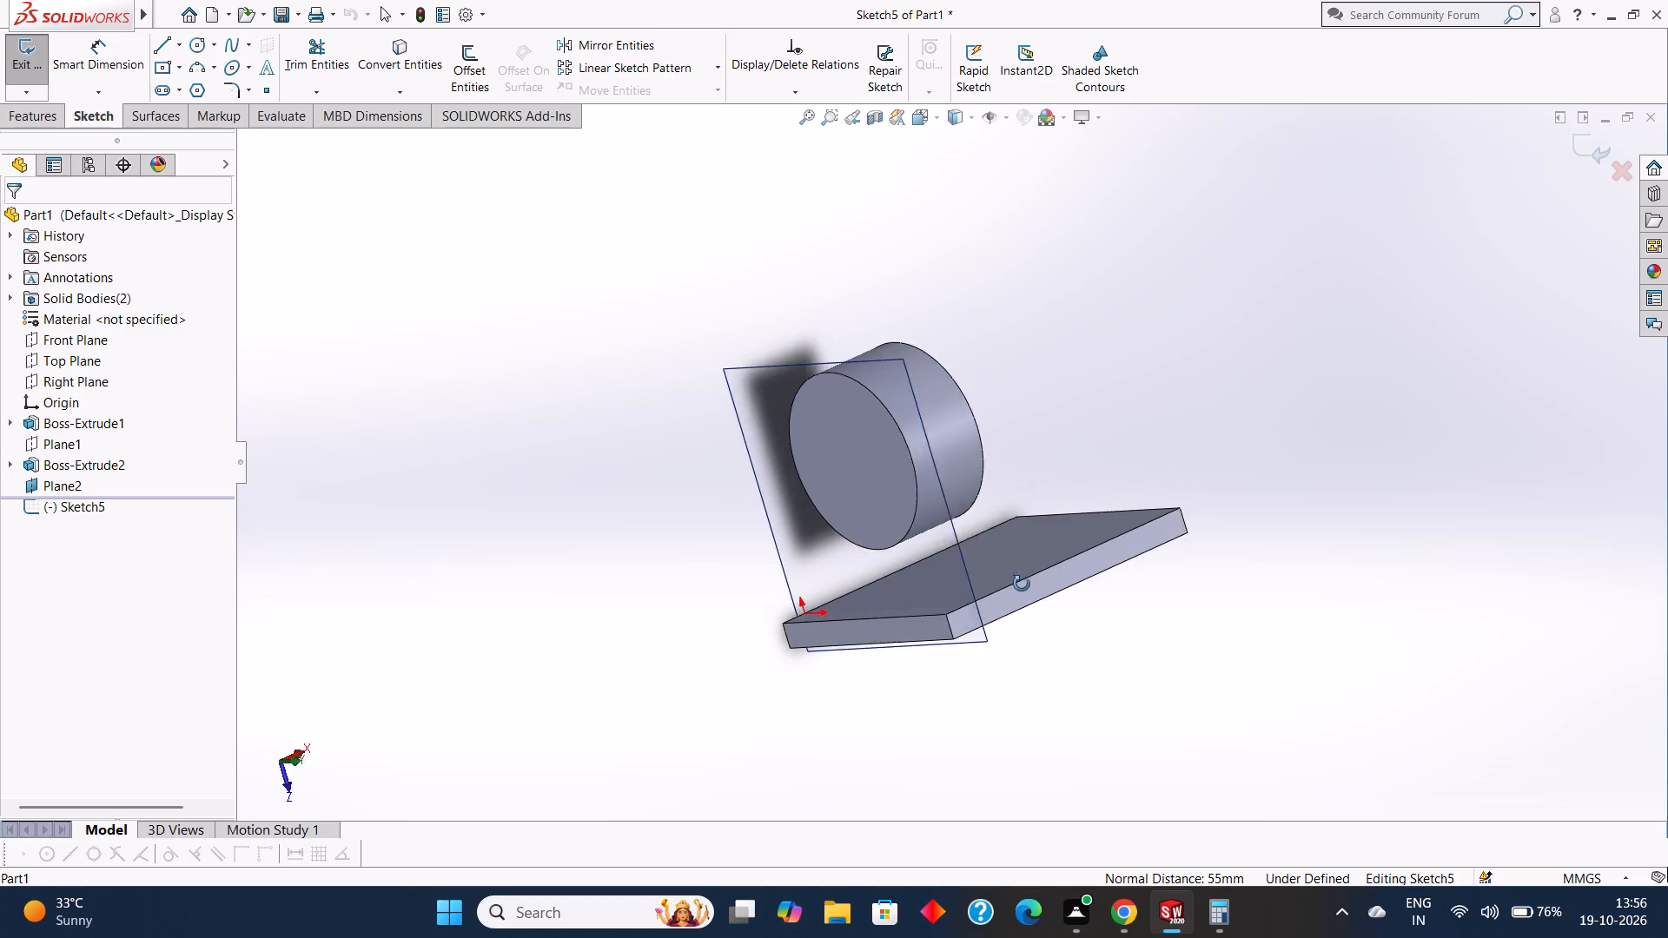
pyautogui.moveTo(1022, 584); pyautogui.dragTo(1060, 547, button='middle')
pyautogui.click(965, 350)
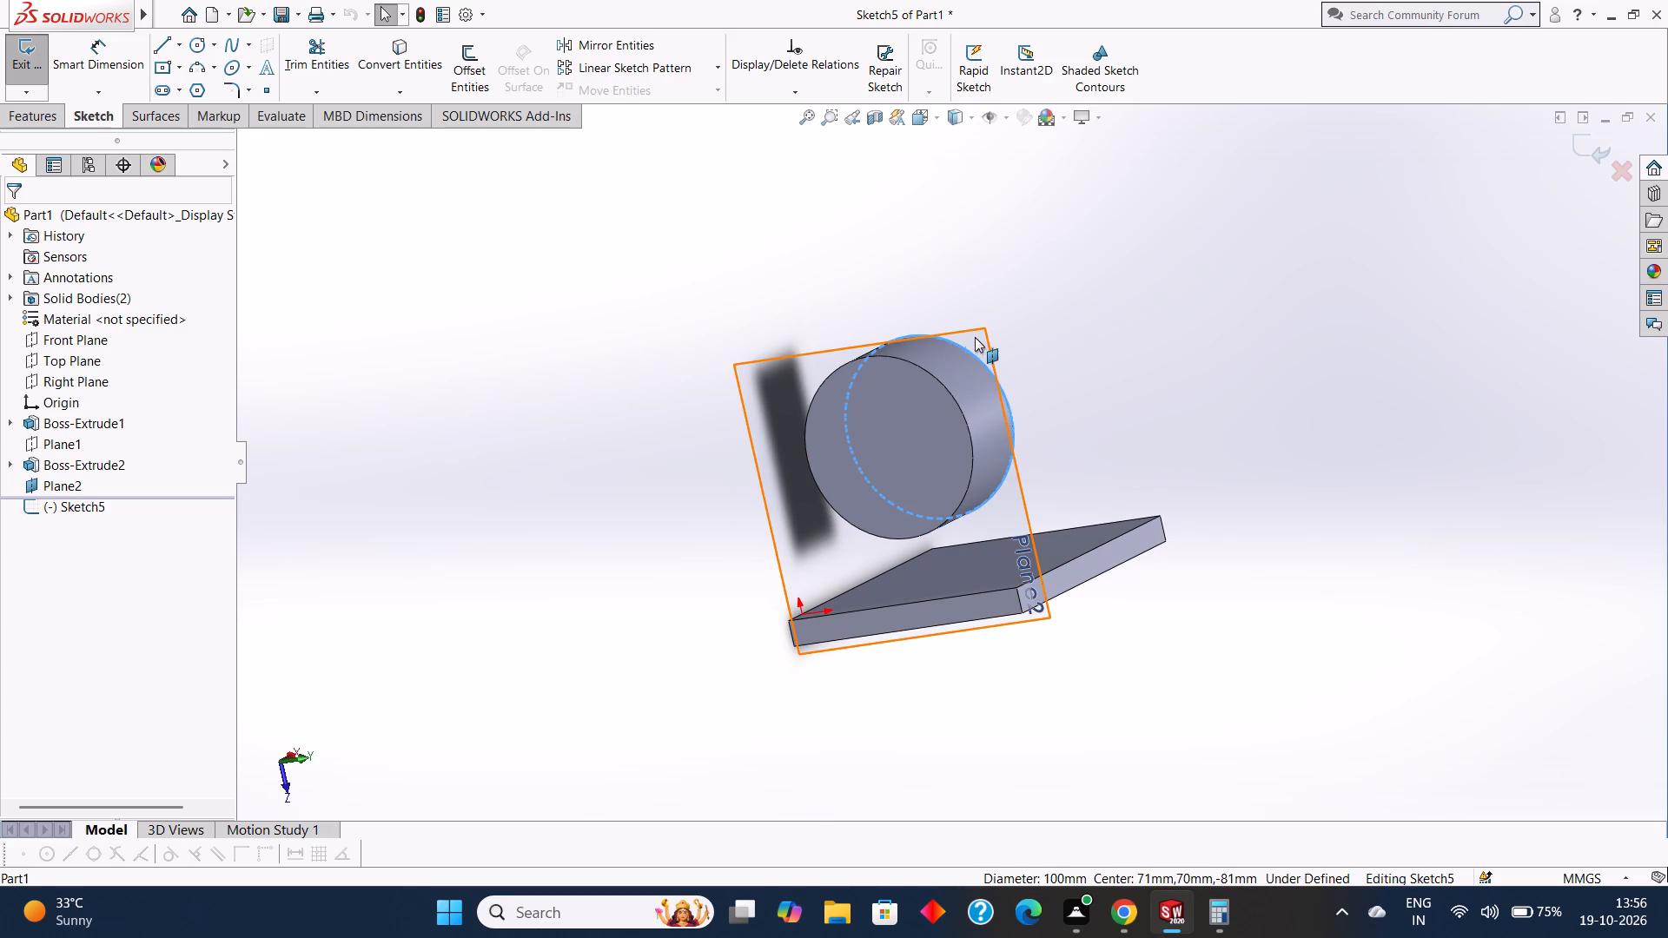
pyautogui.click(976, 334)
pyautogui.rightClick(976, 334)
pyautogui.click(976, 334)
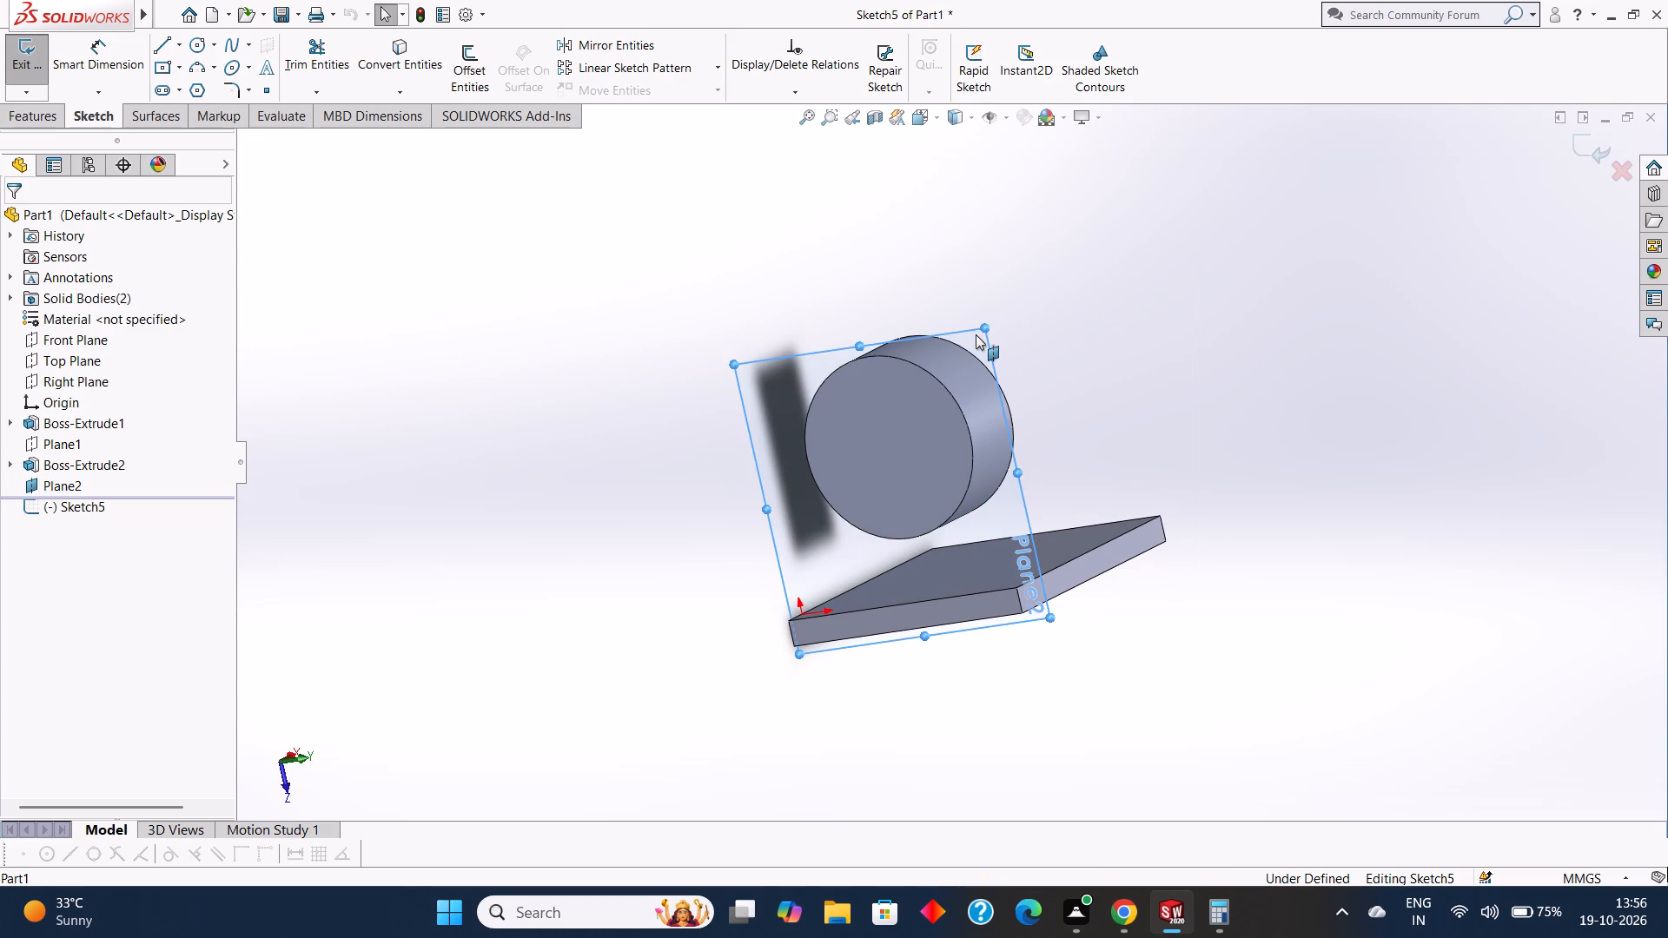
pyautogui.hotkey('ctrl', '8')
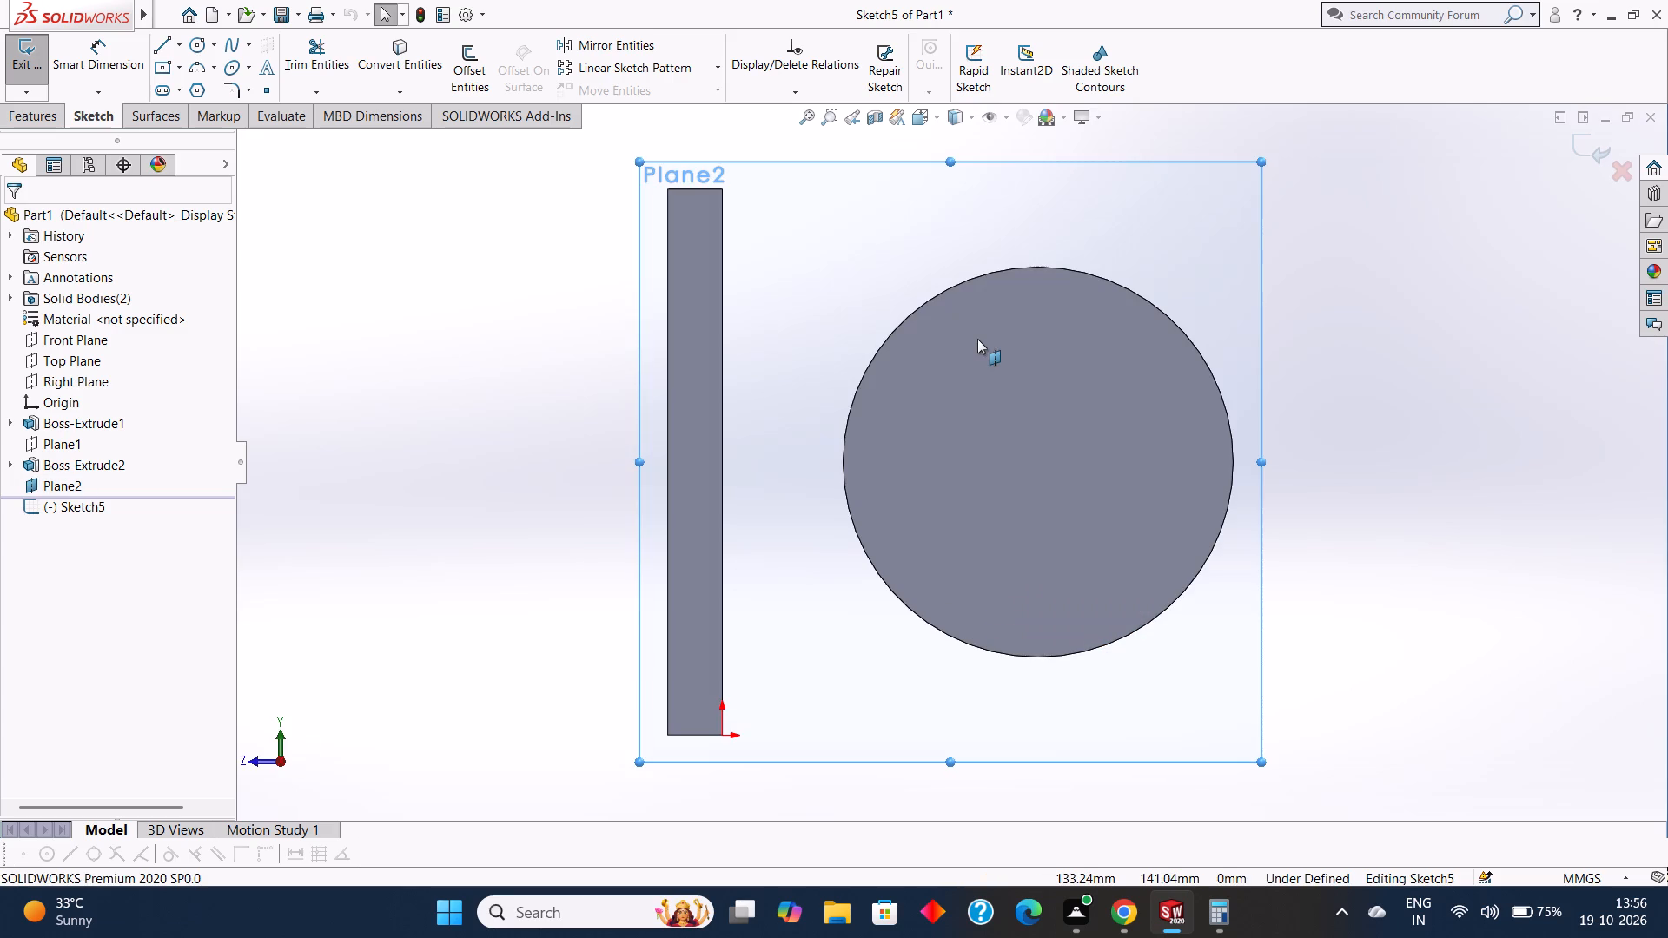
pyautogui.hotkey('ctrl', '8')
pyautogui.hotkey('ctrl', '8')
pyautogui.hotkey('ctrl', '8')
# Inspect the spacing between plate and cylinder from both sides of the offset plane, ending with a view normal to it.
pyautogui.moveTo(1380, 368); pyautogui.dragTo(1335, 424, button='middle')
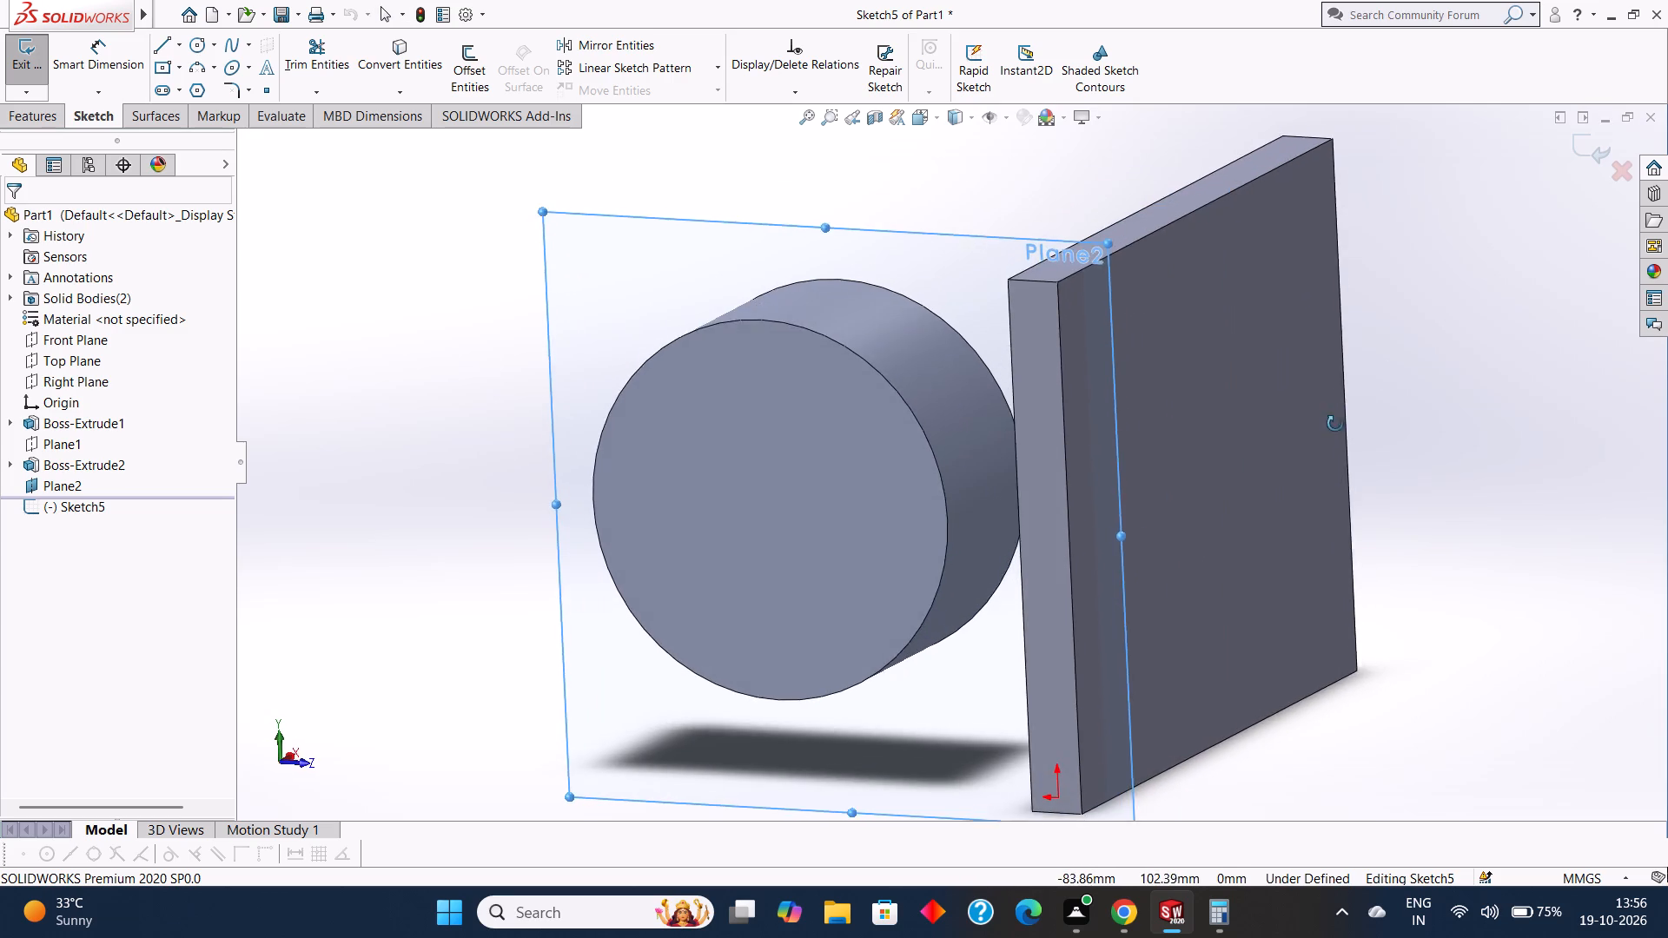
pyautogui.moveTo(1335, 424); pyautogui.dragTo(1340, 422, button='middle')
pyautogui.hotkey('ctrl', '8')
pyautogui.scroll(1, 1333, 409)
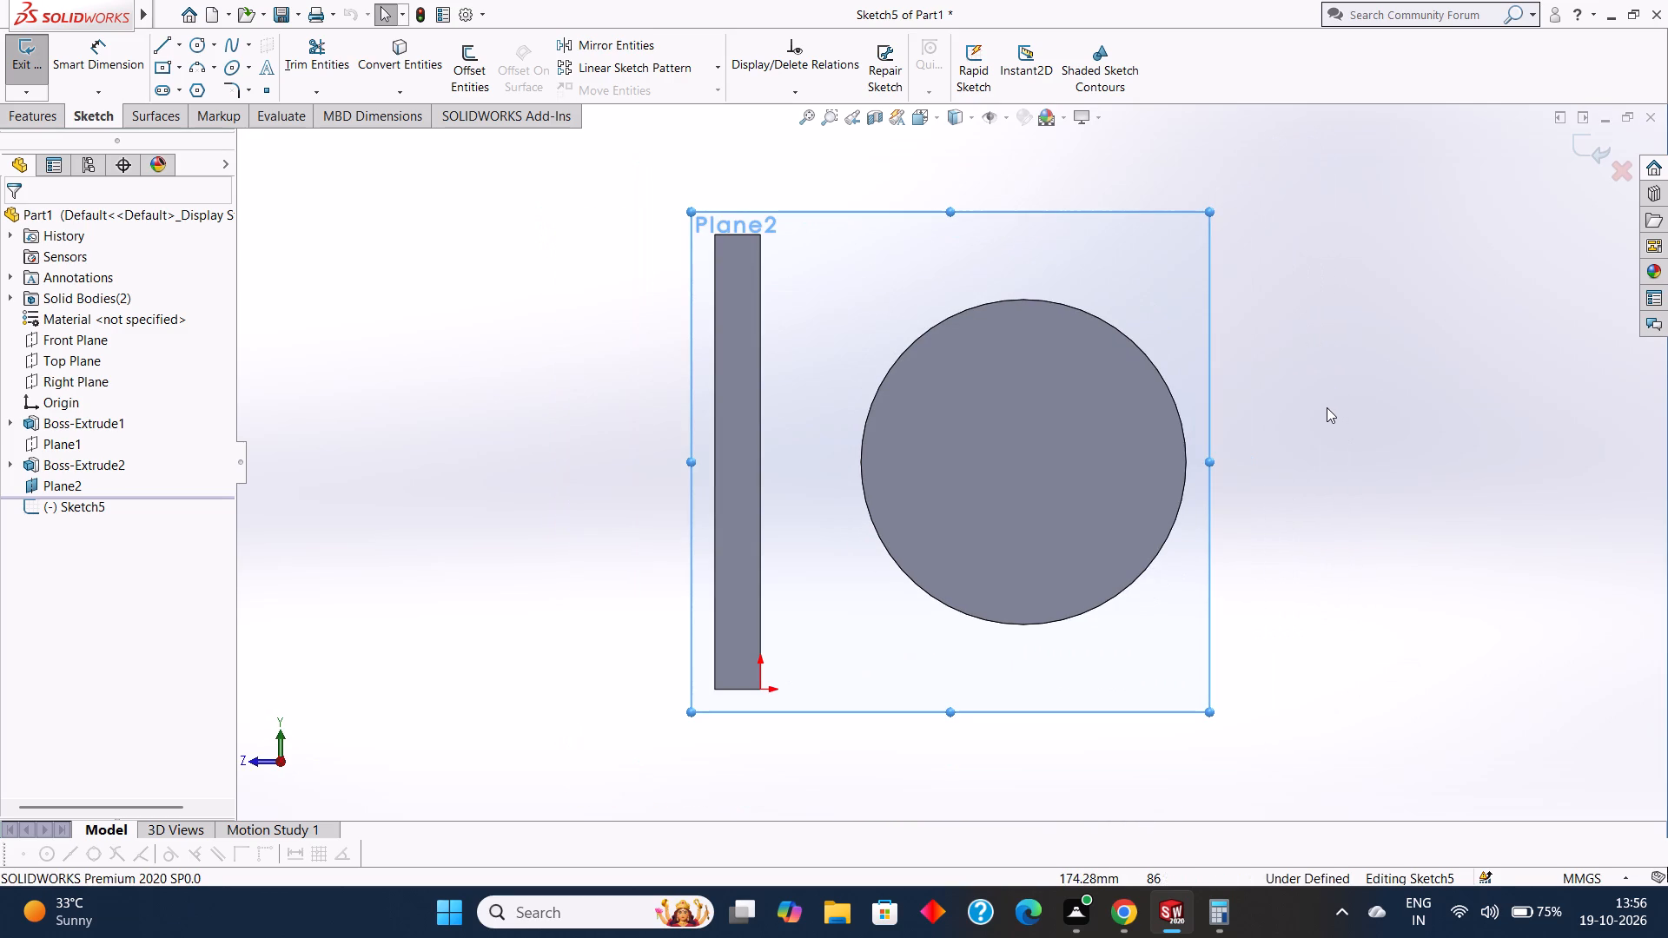
pyautogui.scroll(1, 1323, 402)
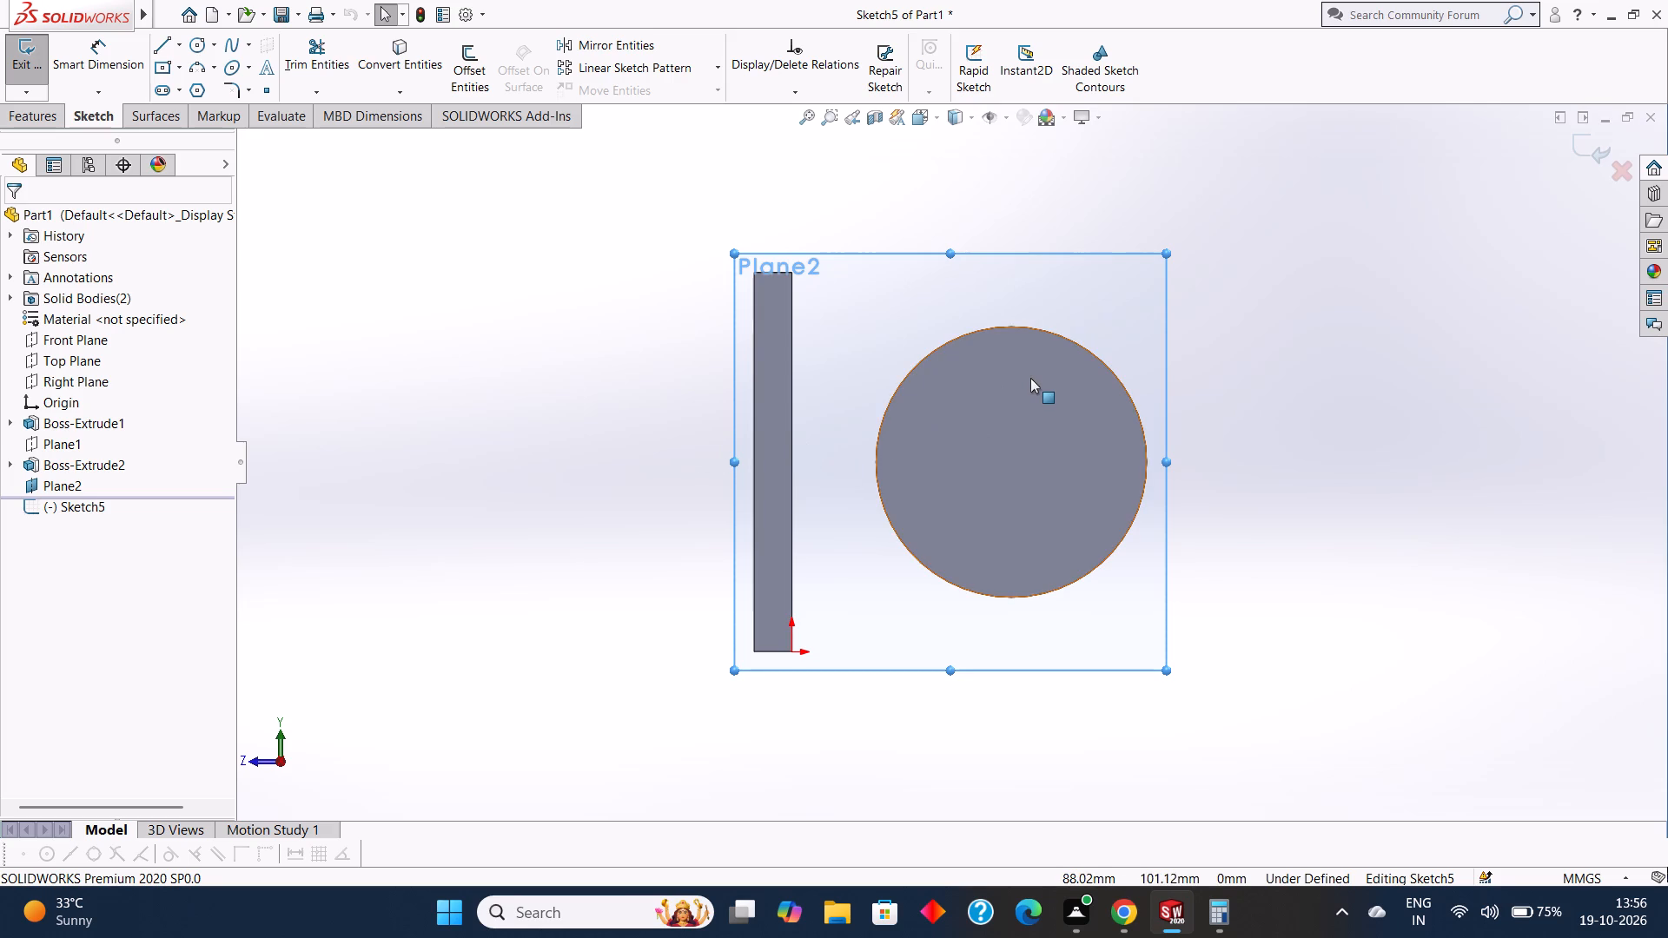
pyautogui.scroll(-1, 1030, 378)
pyautogui.scroll(1, 1030, 379)
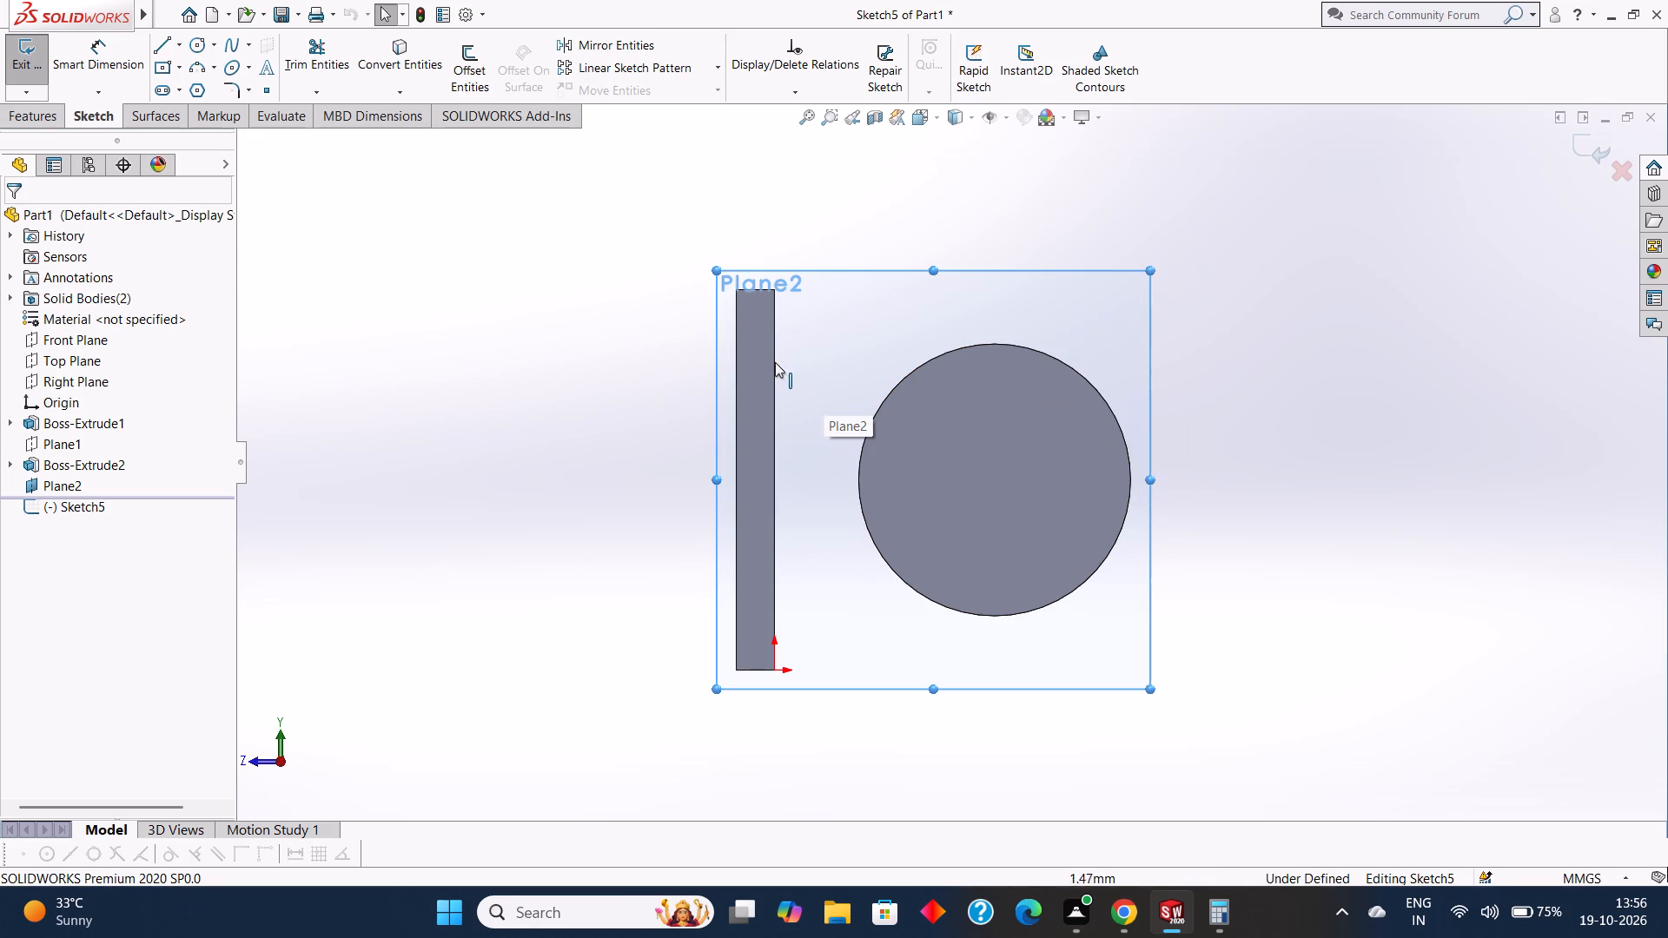
pyautogui.moveTo(1304, 381); pyautogui.dragTo(1230, 360, button='middle')
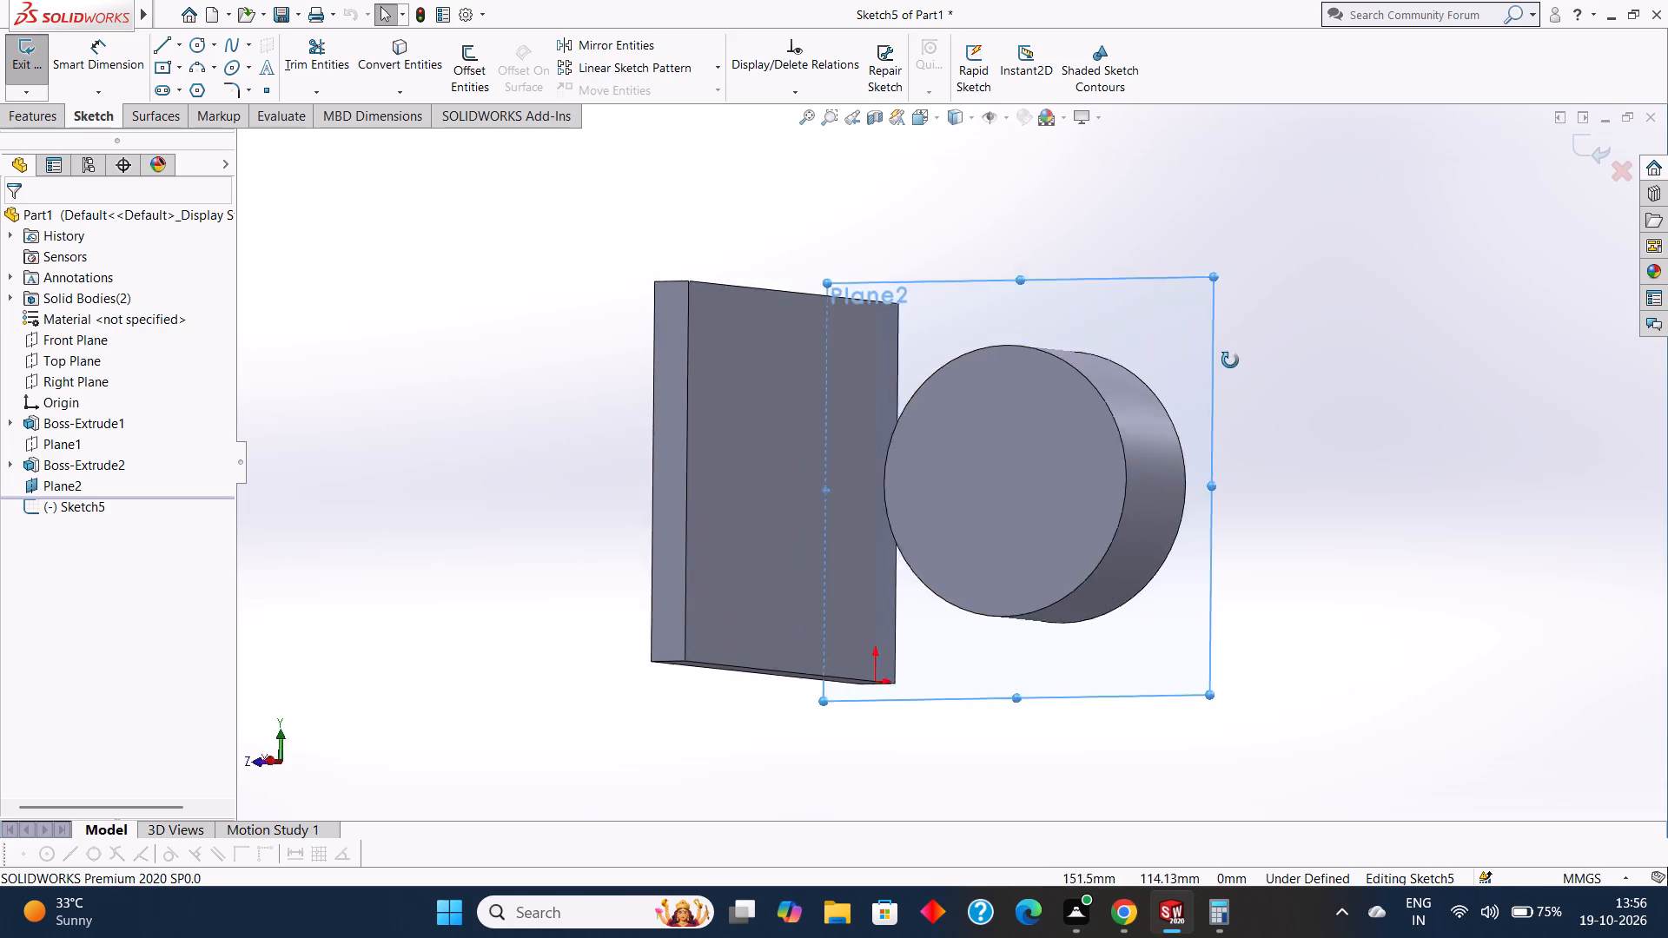
pyautogui.moveTo(1230, 360); pyautogui.dragTo(1092, 353, button='middle')
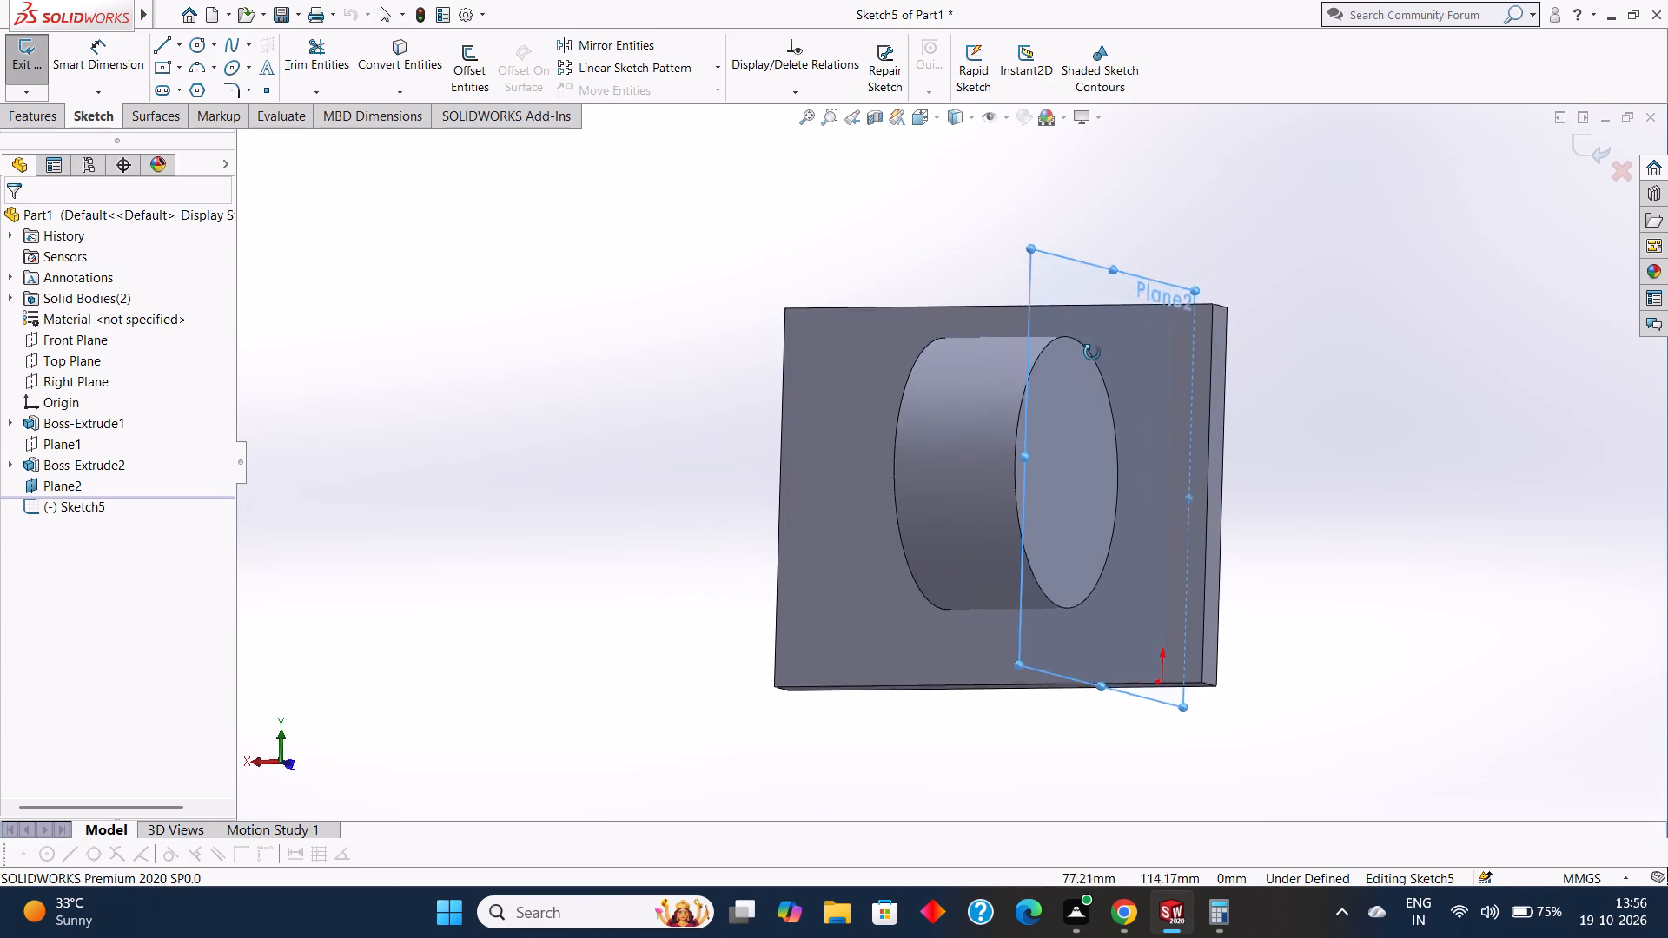
pyautogui.moveTo(1092, 353); pyautogui.dragTo(1104, 279, button='middle')
pyautogui.click(1080, 260)
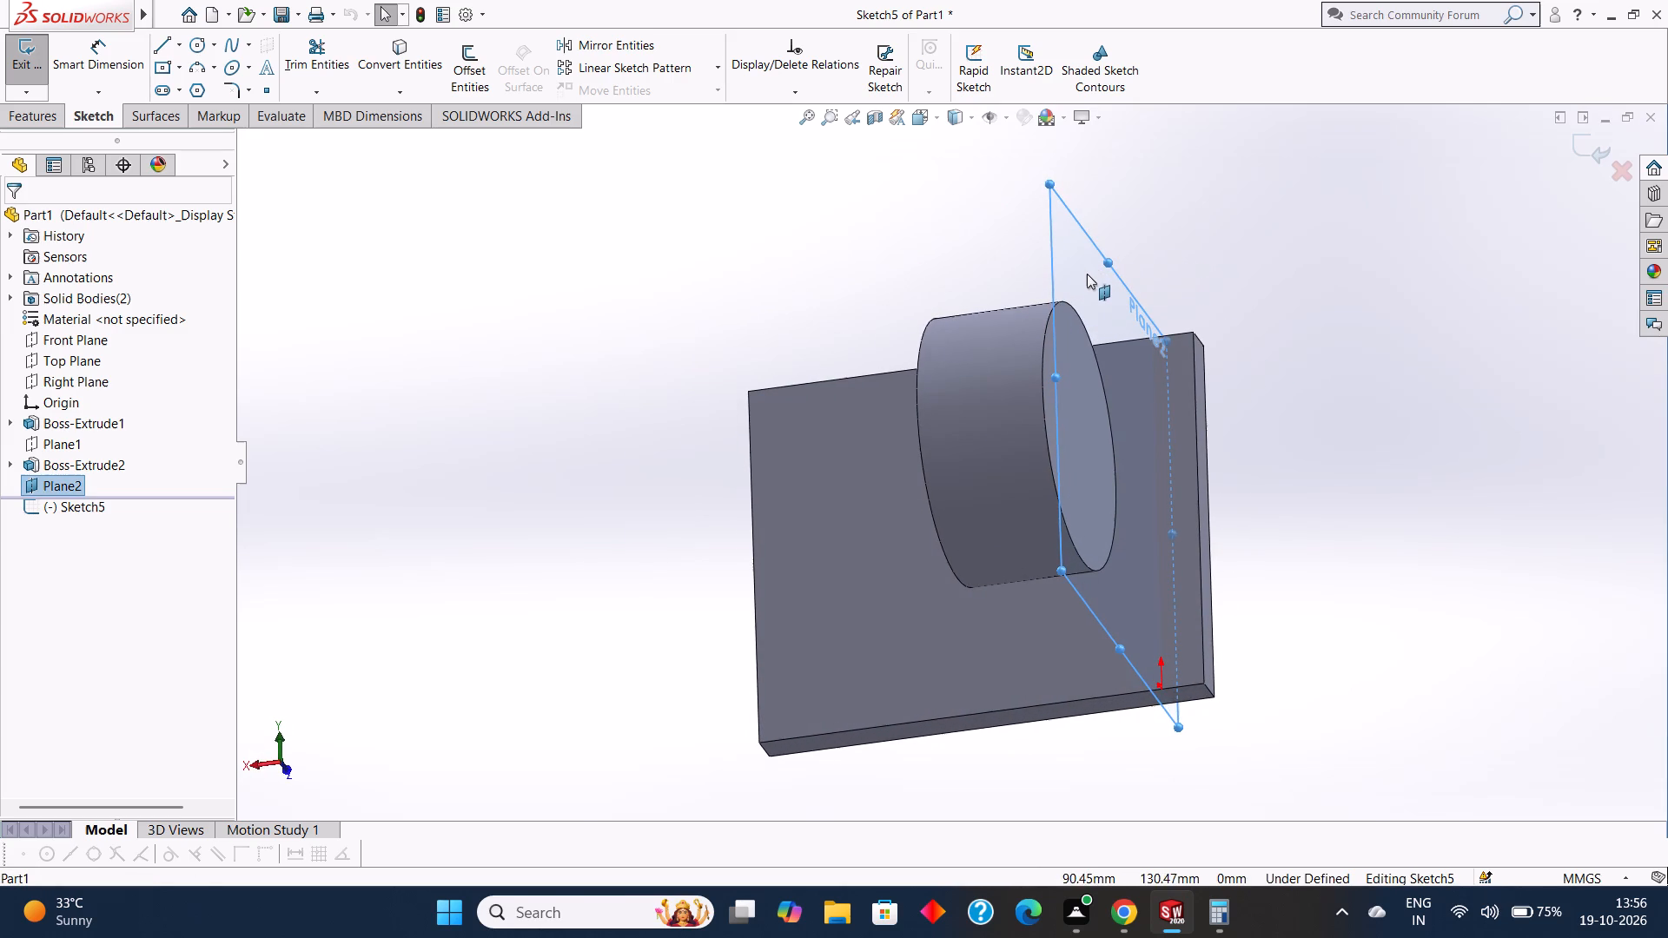
pyautogui.hotkey('ctrl', '8')
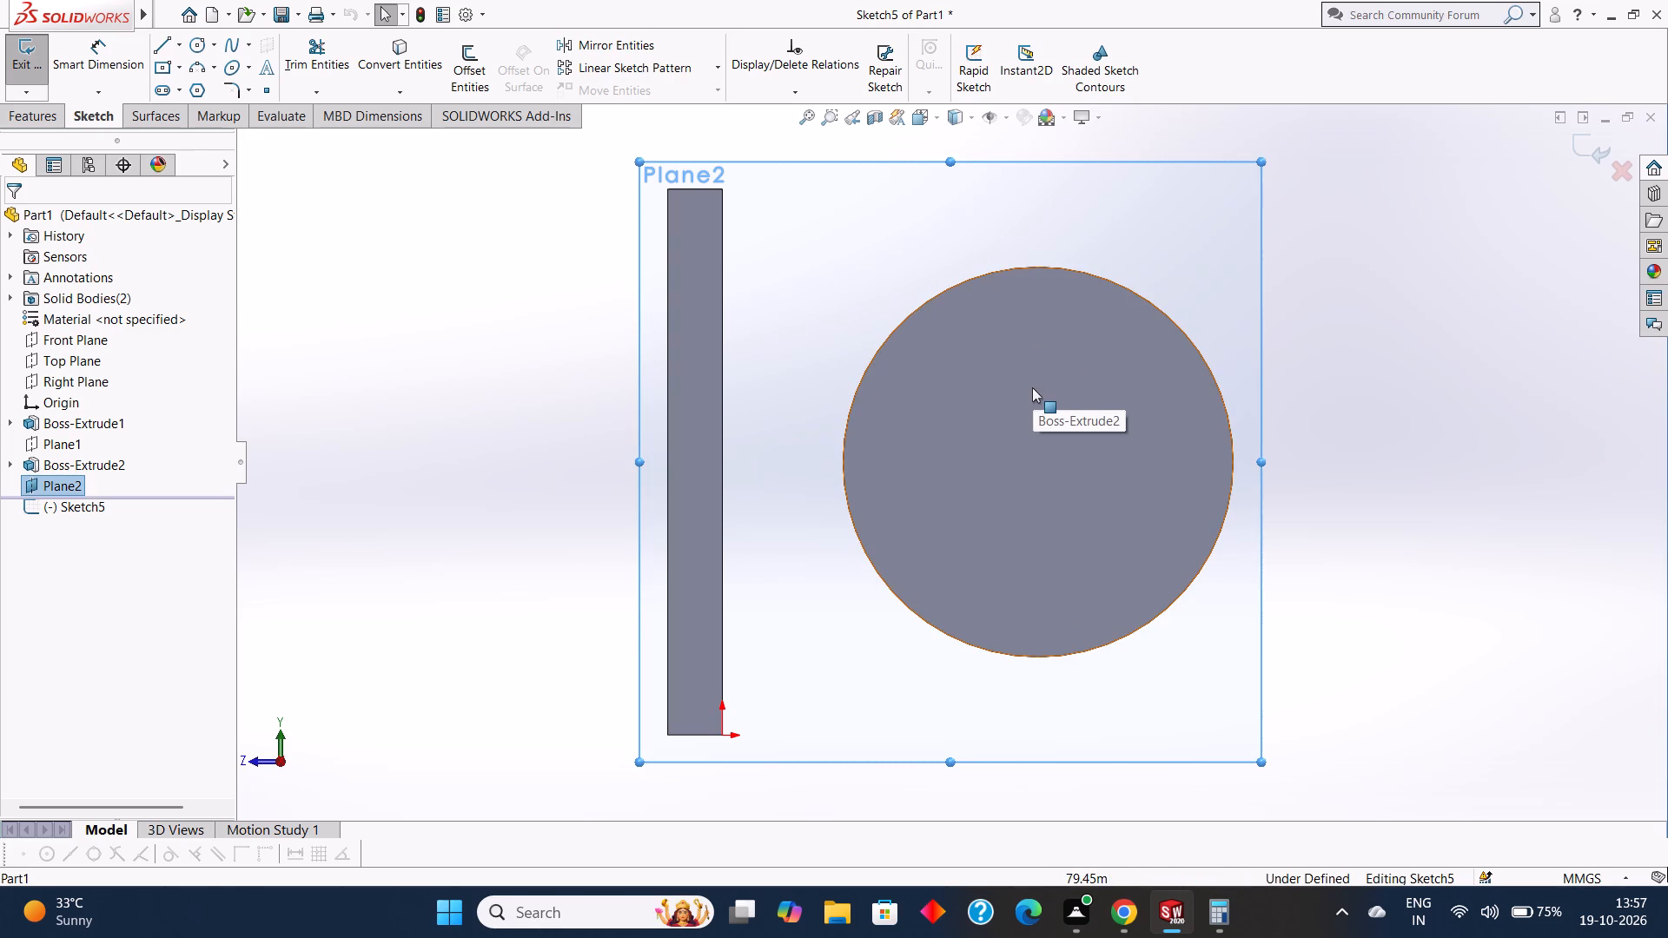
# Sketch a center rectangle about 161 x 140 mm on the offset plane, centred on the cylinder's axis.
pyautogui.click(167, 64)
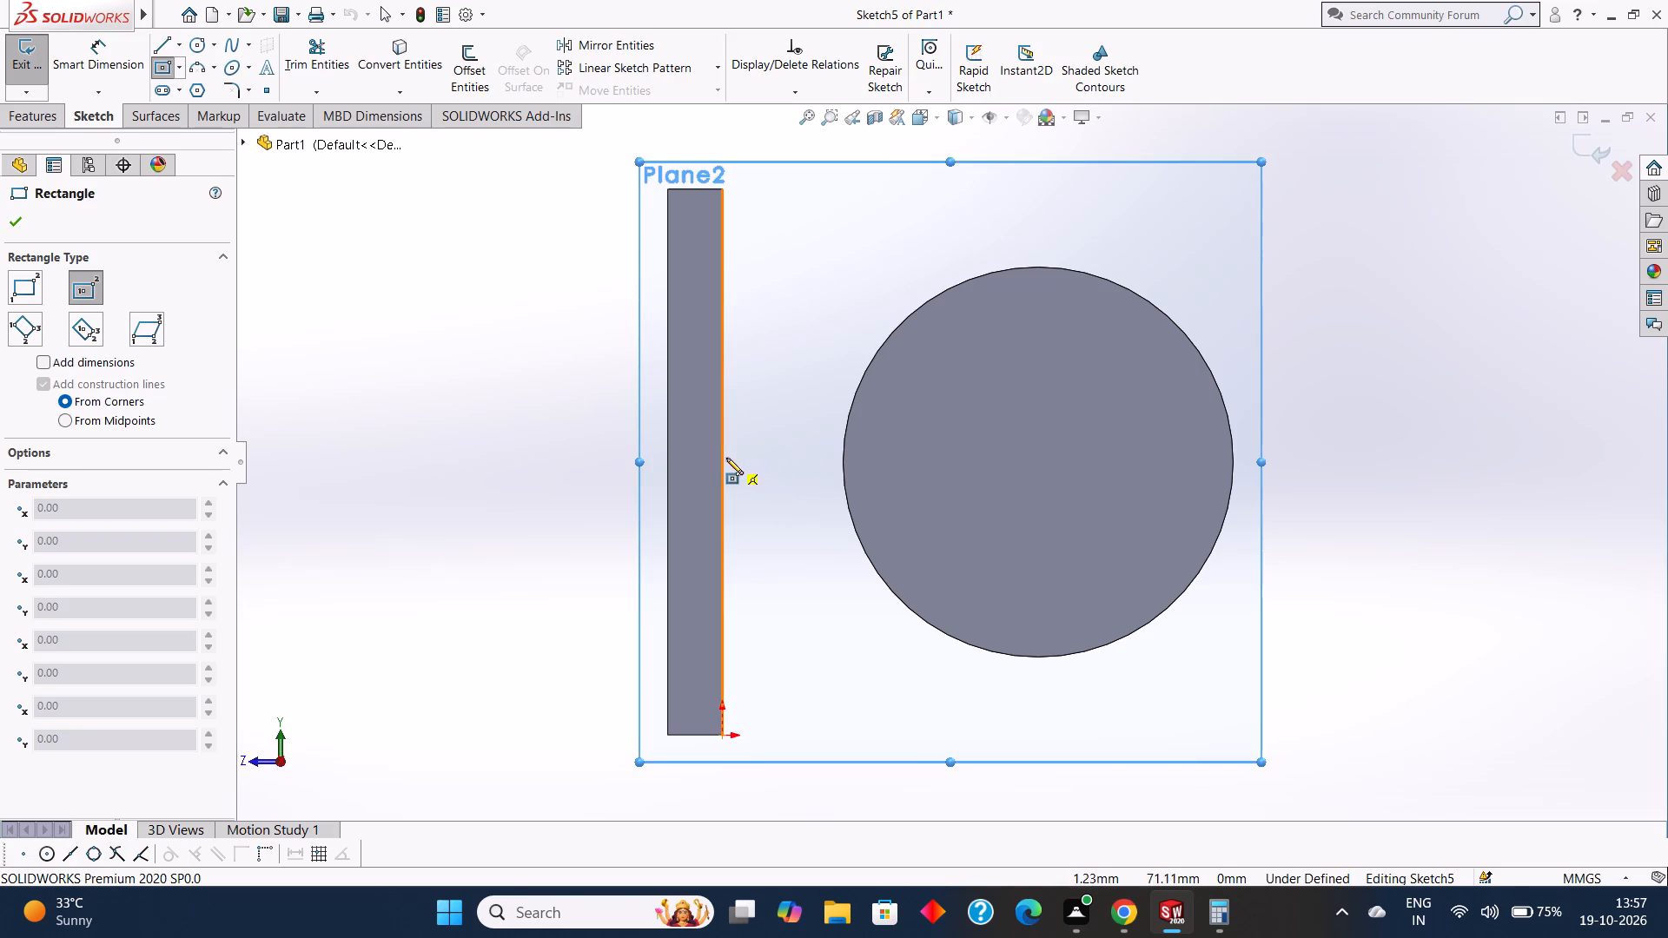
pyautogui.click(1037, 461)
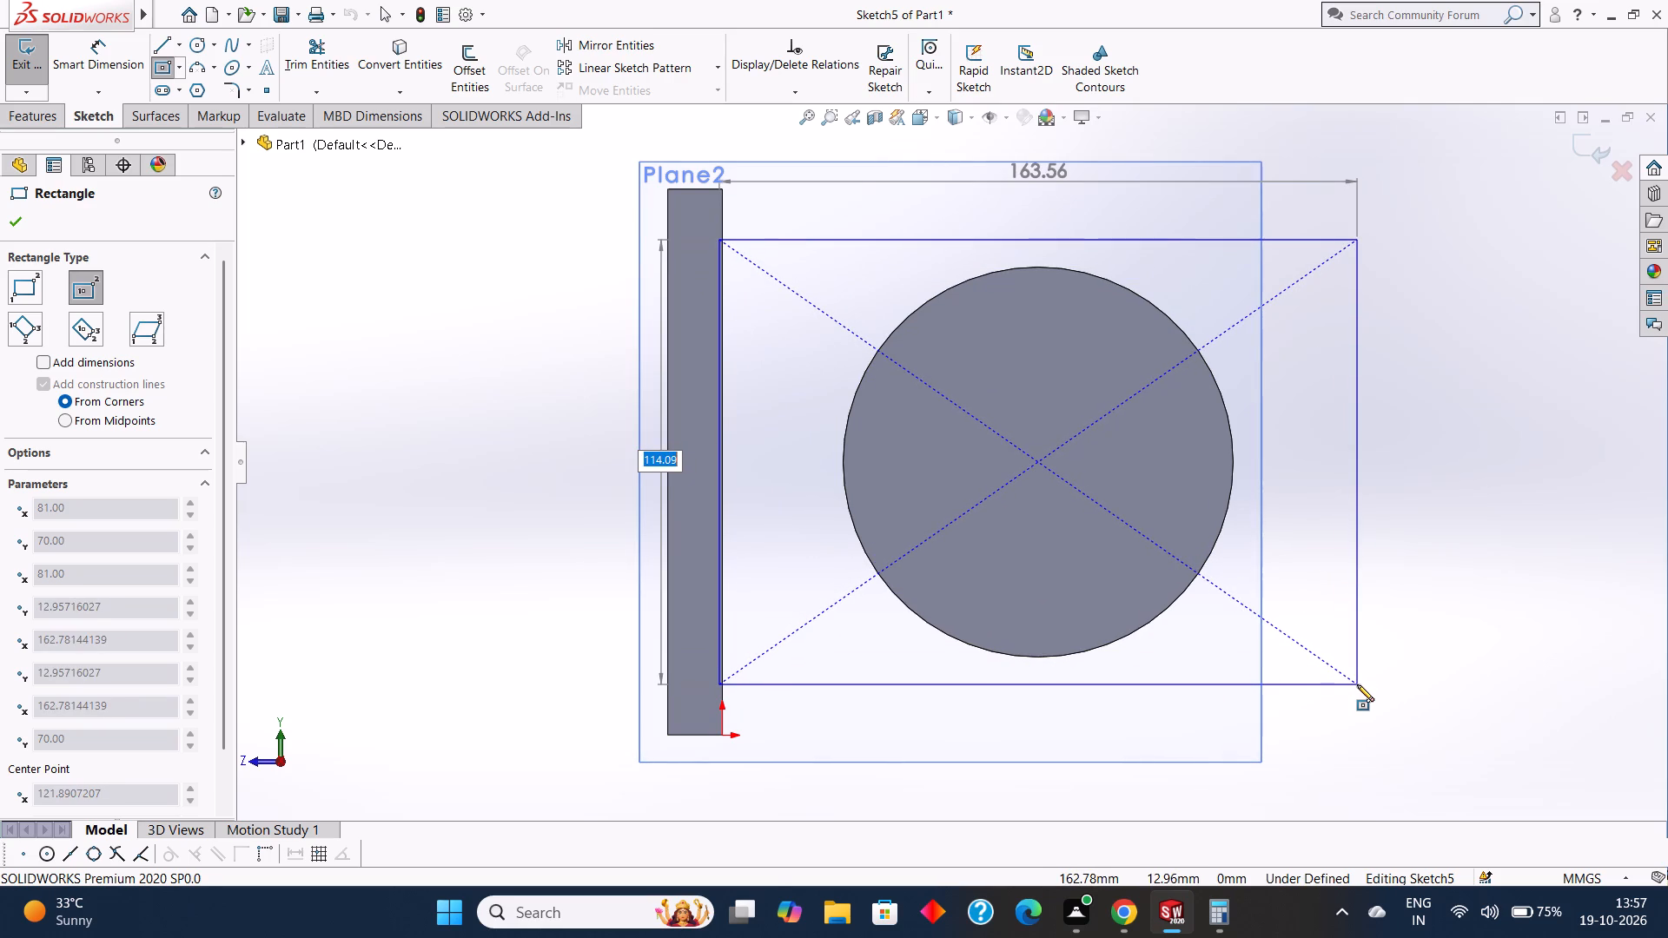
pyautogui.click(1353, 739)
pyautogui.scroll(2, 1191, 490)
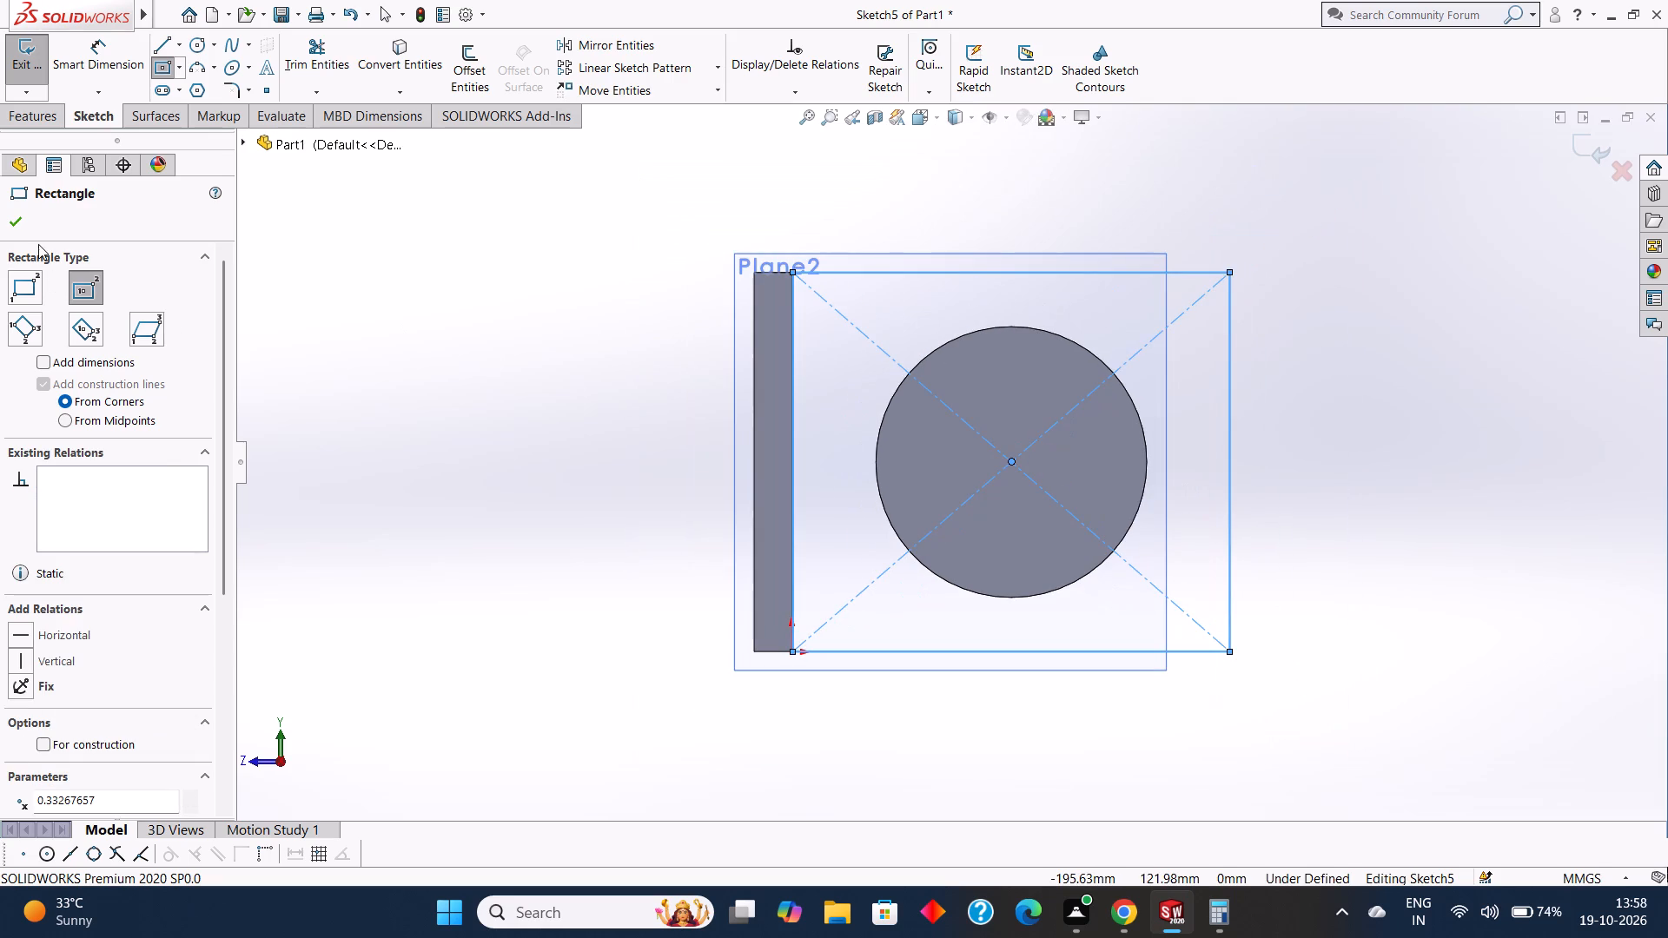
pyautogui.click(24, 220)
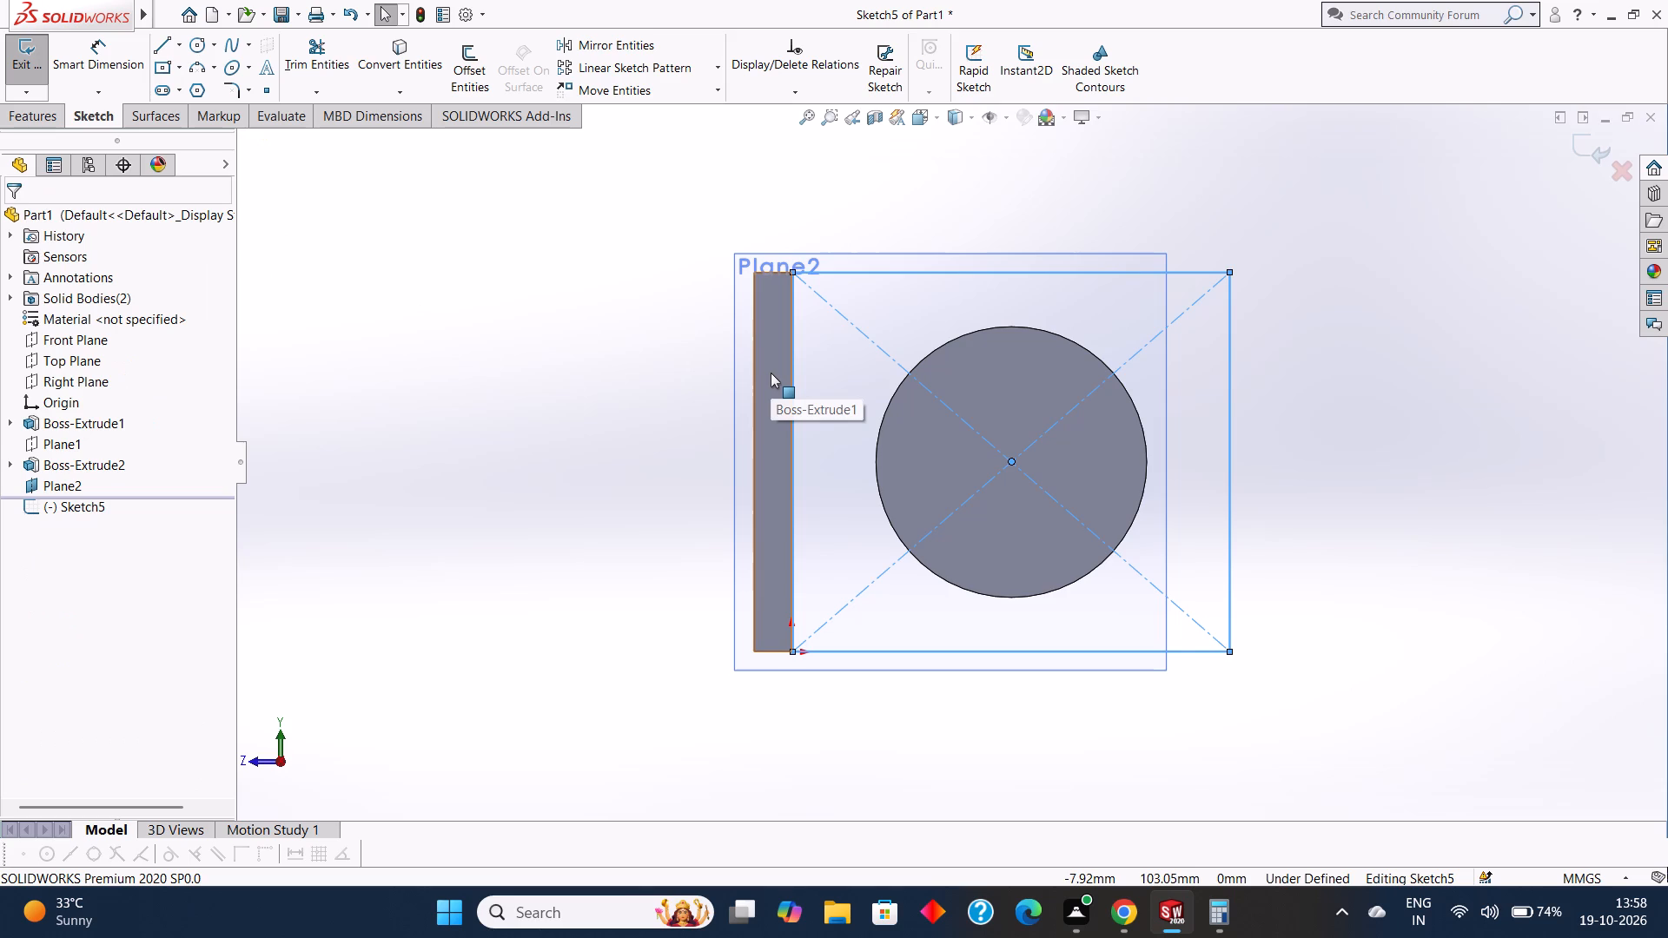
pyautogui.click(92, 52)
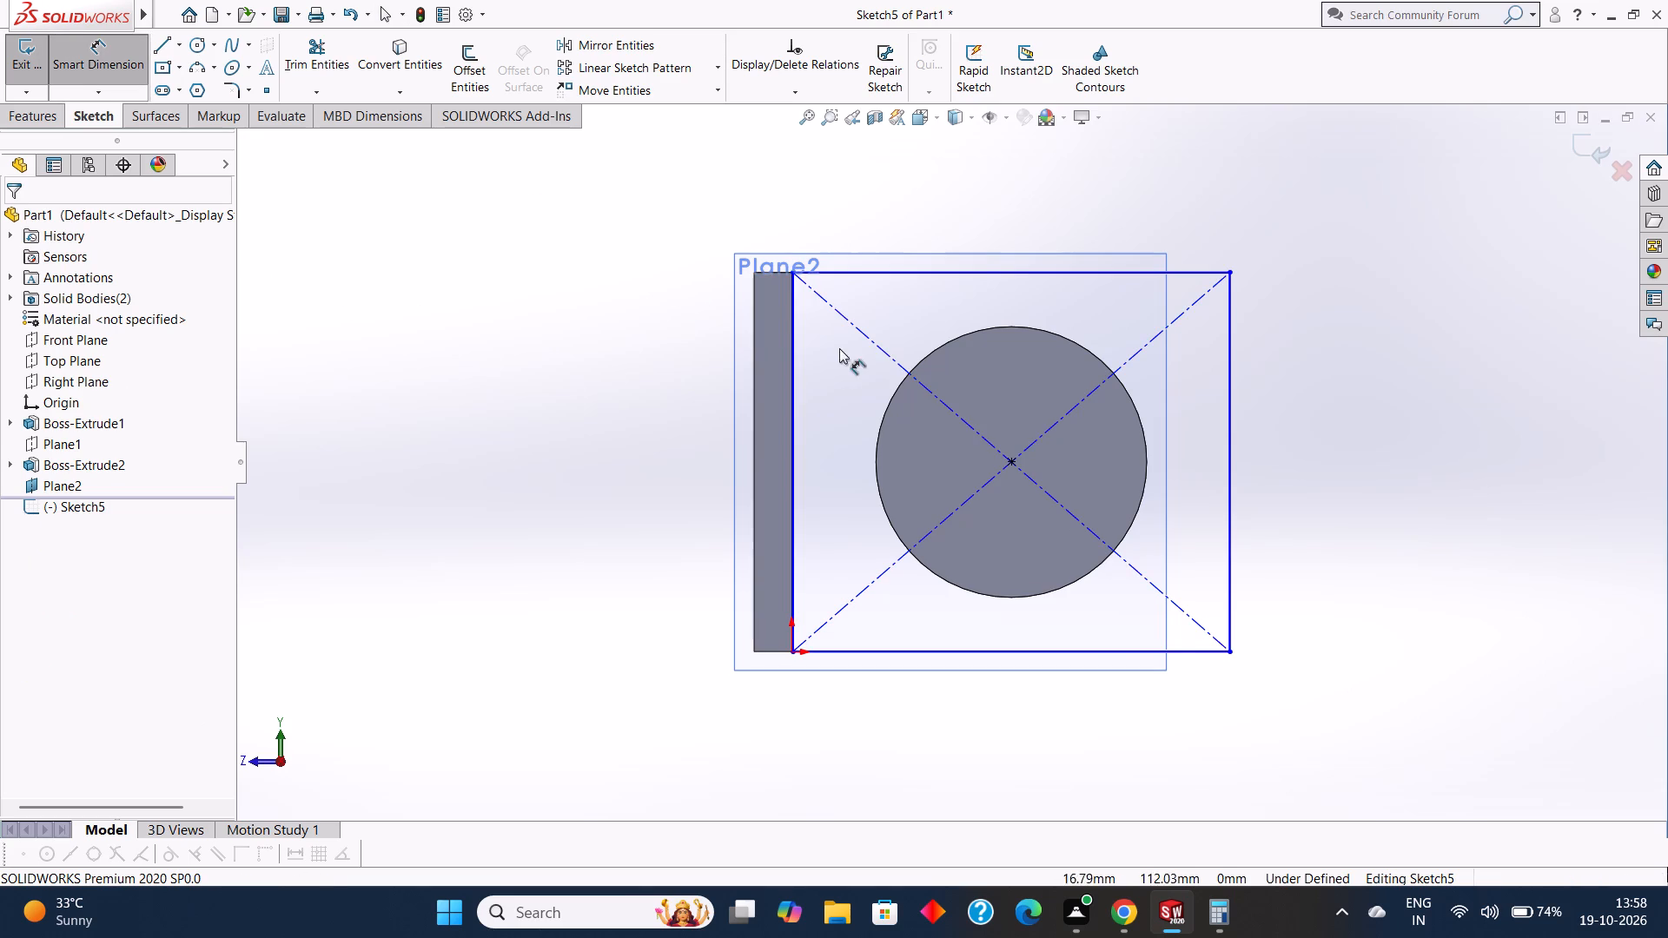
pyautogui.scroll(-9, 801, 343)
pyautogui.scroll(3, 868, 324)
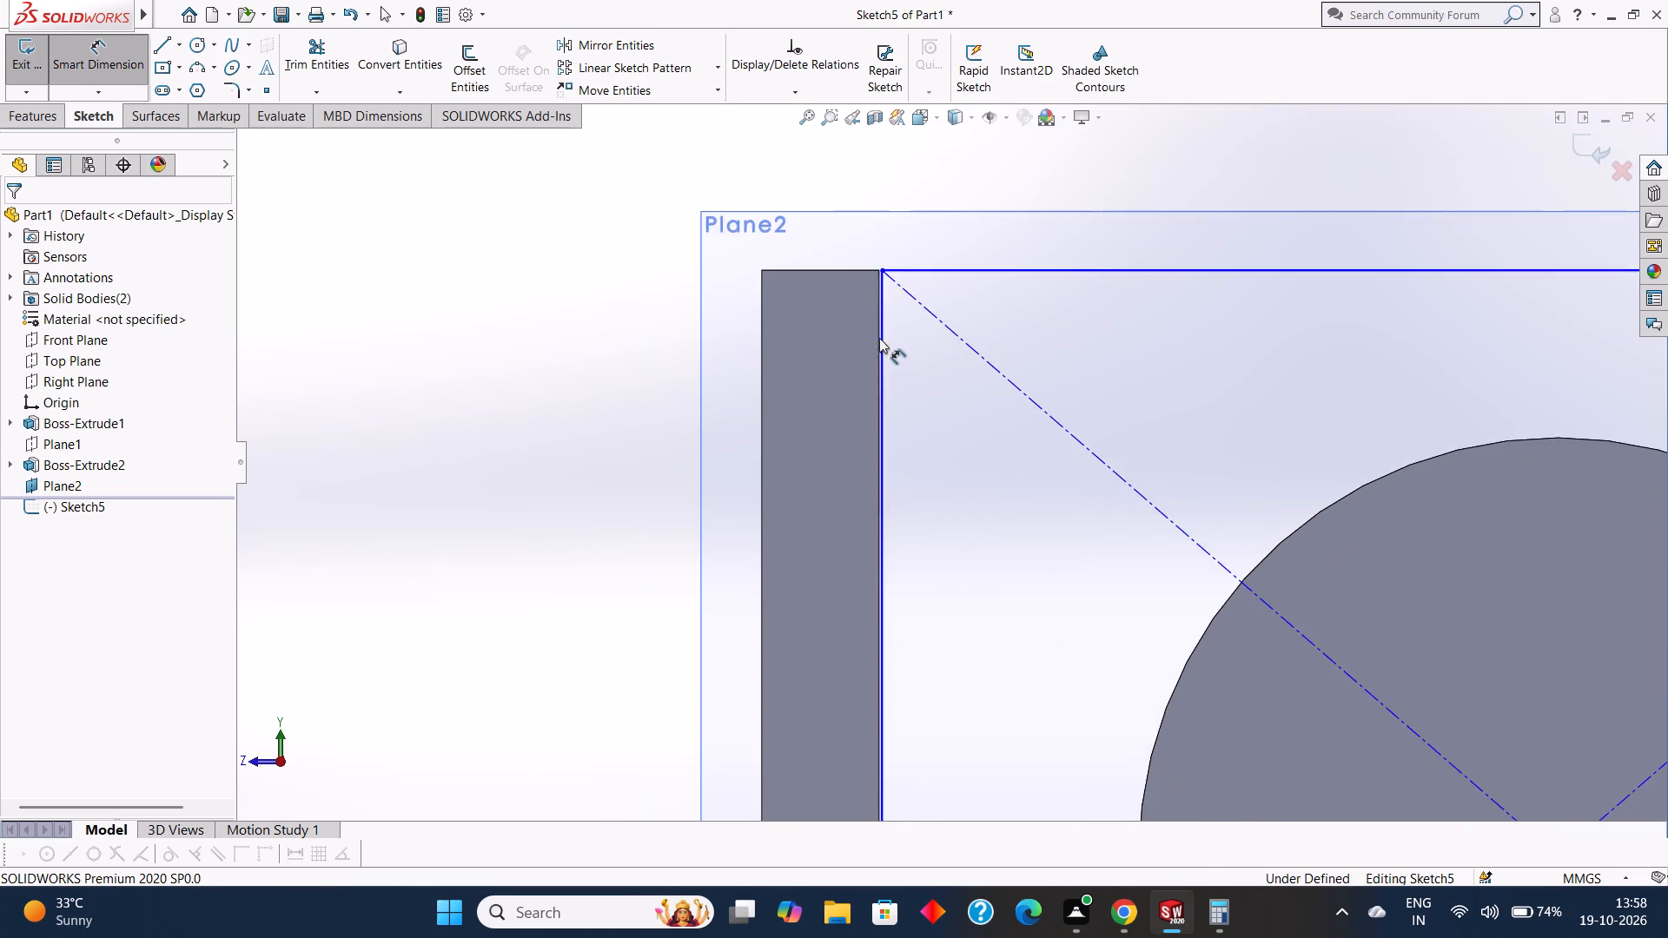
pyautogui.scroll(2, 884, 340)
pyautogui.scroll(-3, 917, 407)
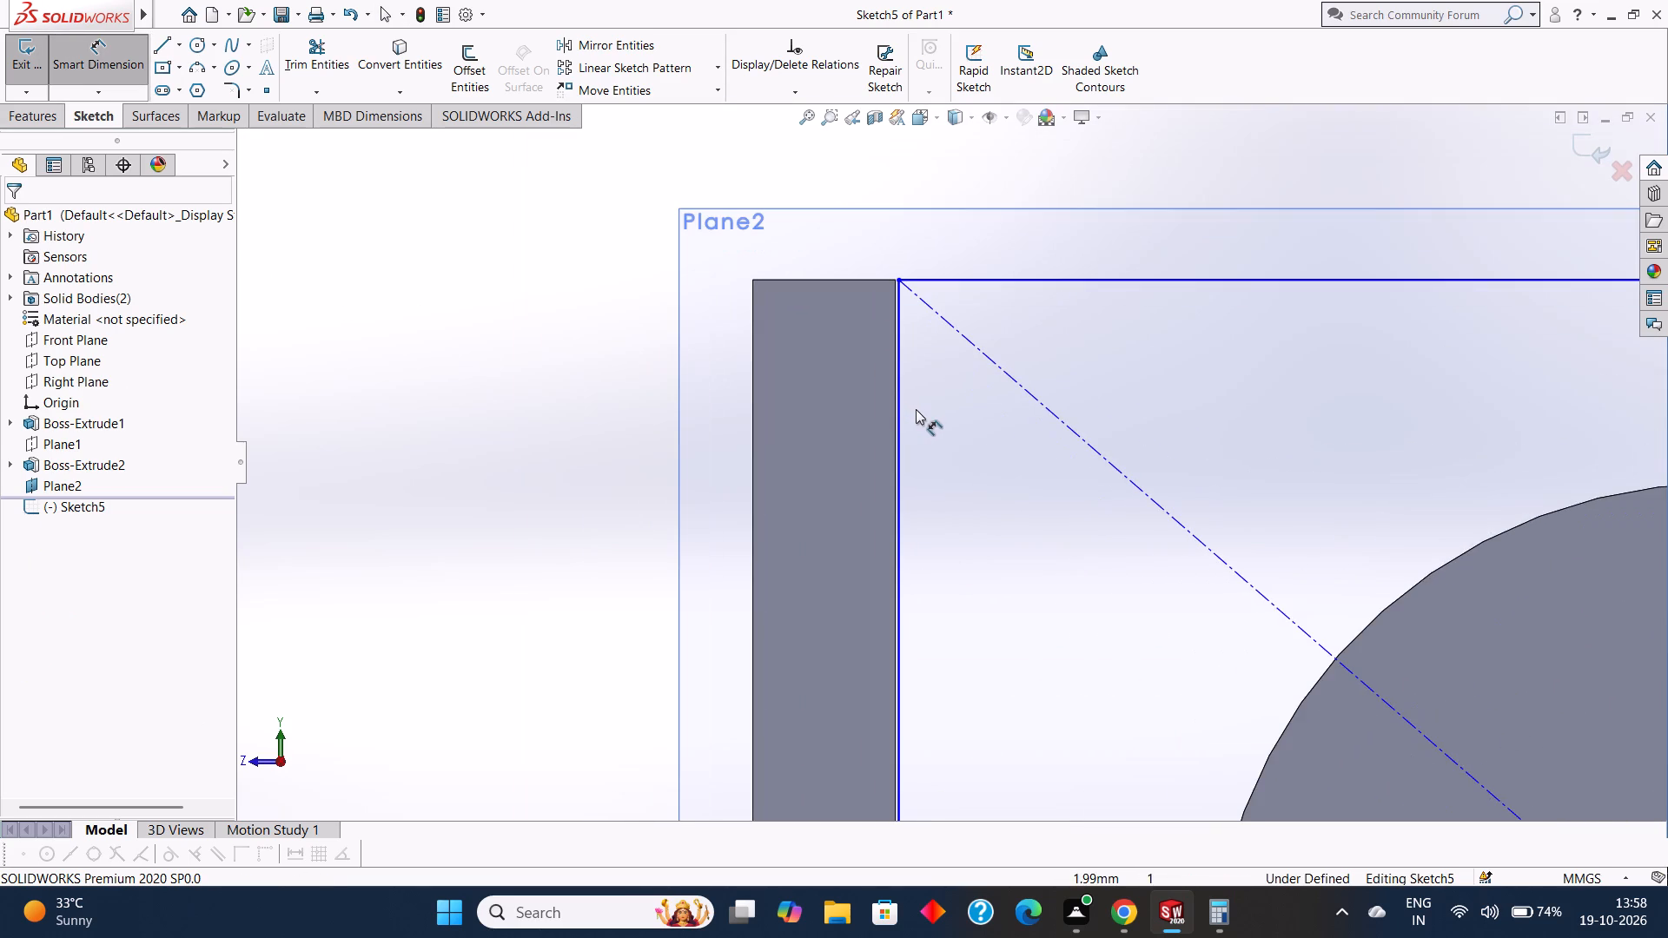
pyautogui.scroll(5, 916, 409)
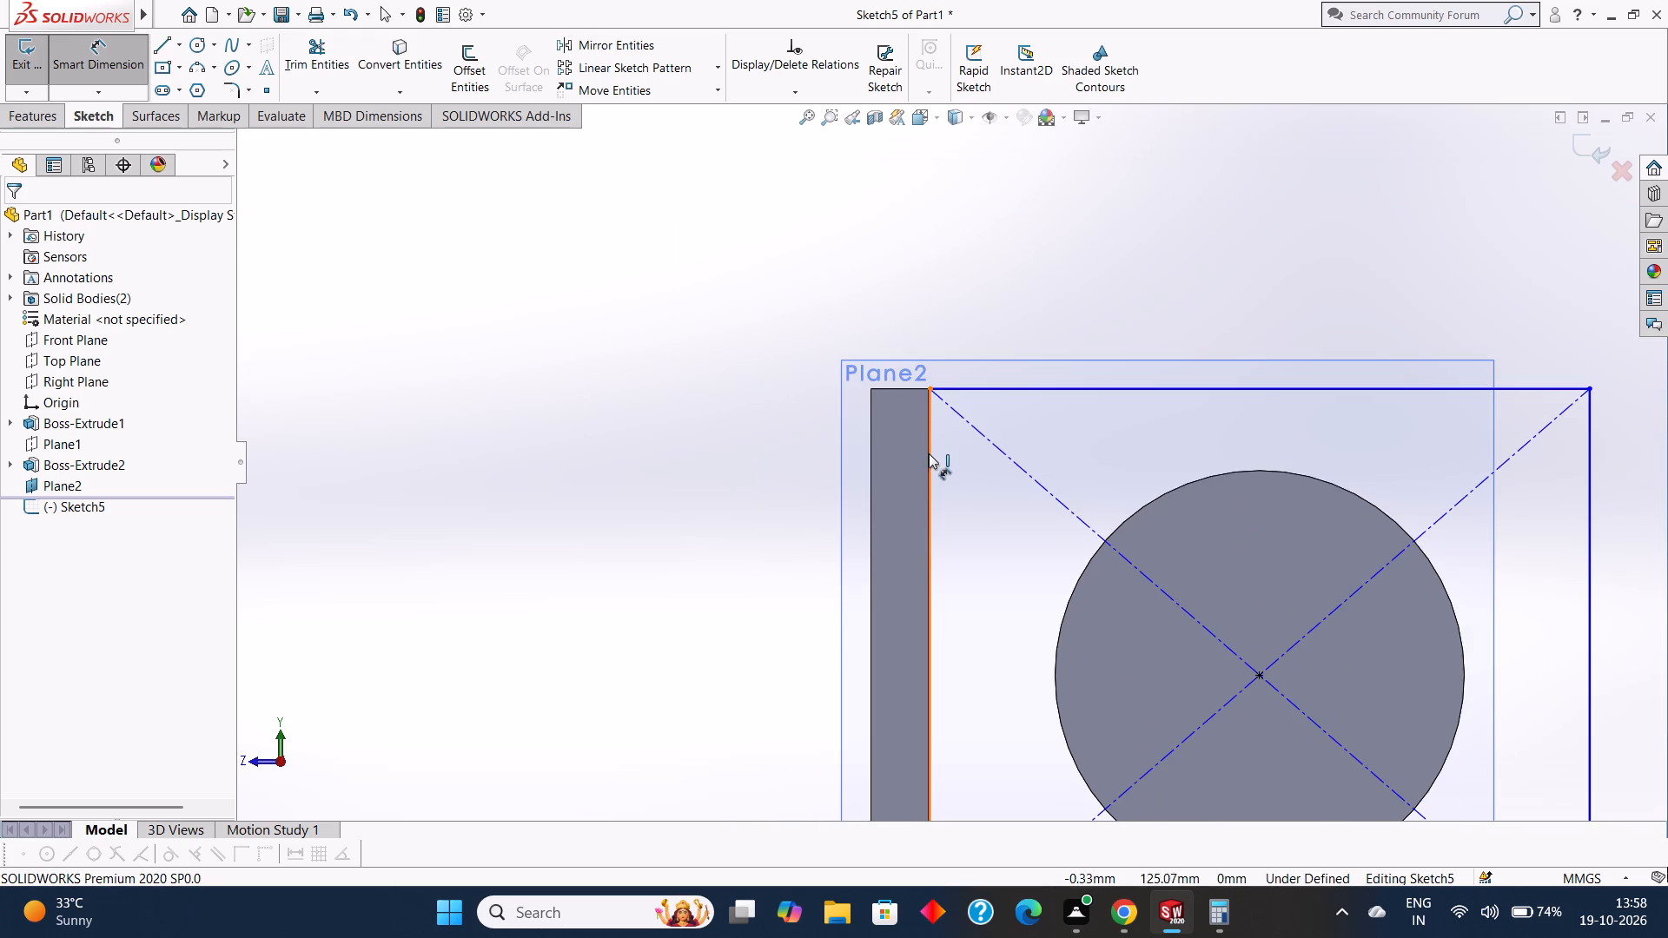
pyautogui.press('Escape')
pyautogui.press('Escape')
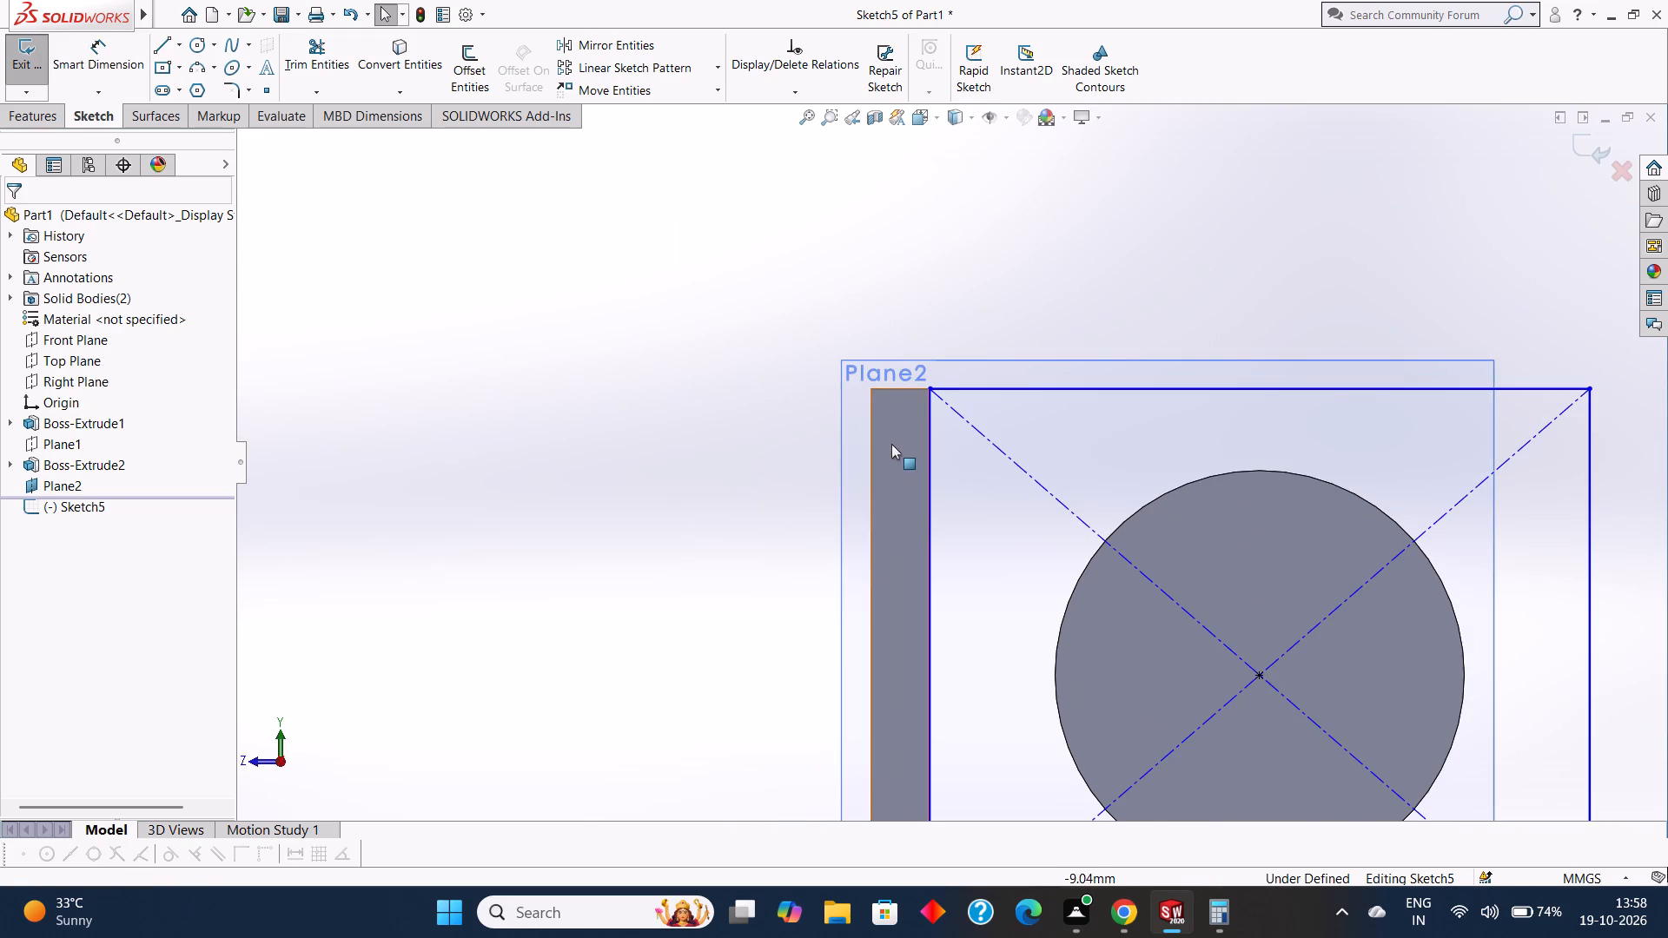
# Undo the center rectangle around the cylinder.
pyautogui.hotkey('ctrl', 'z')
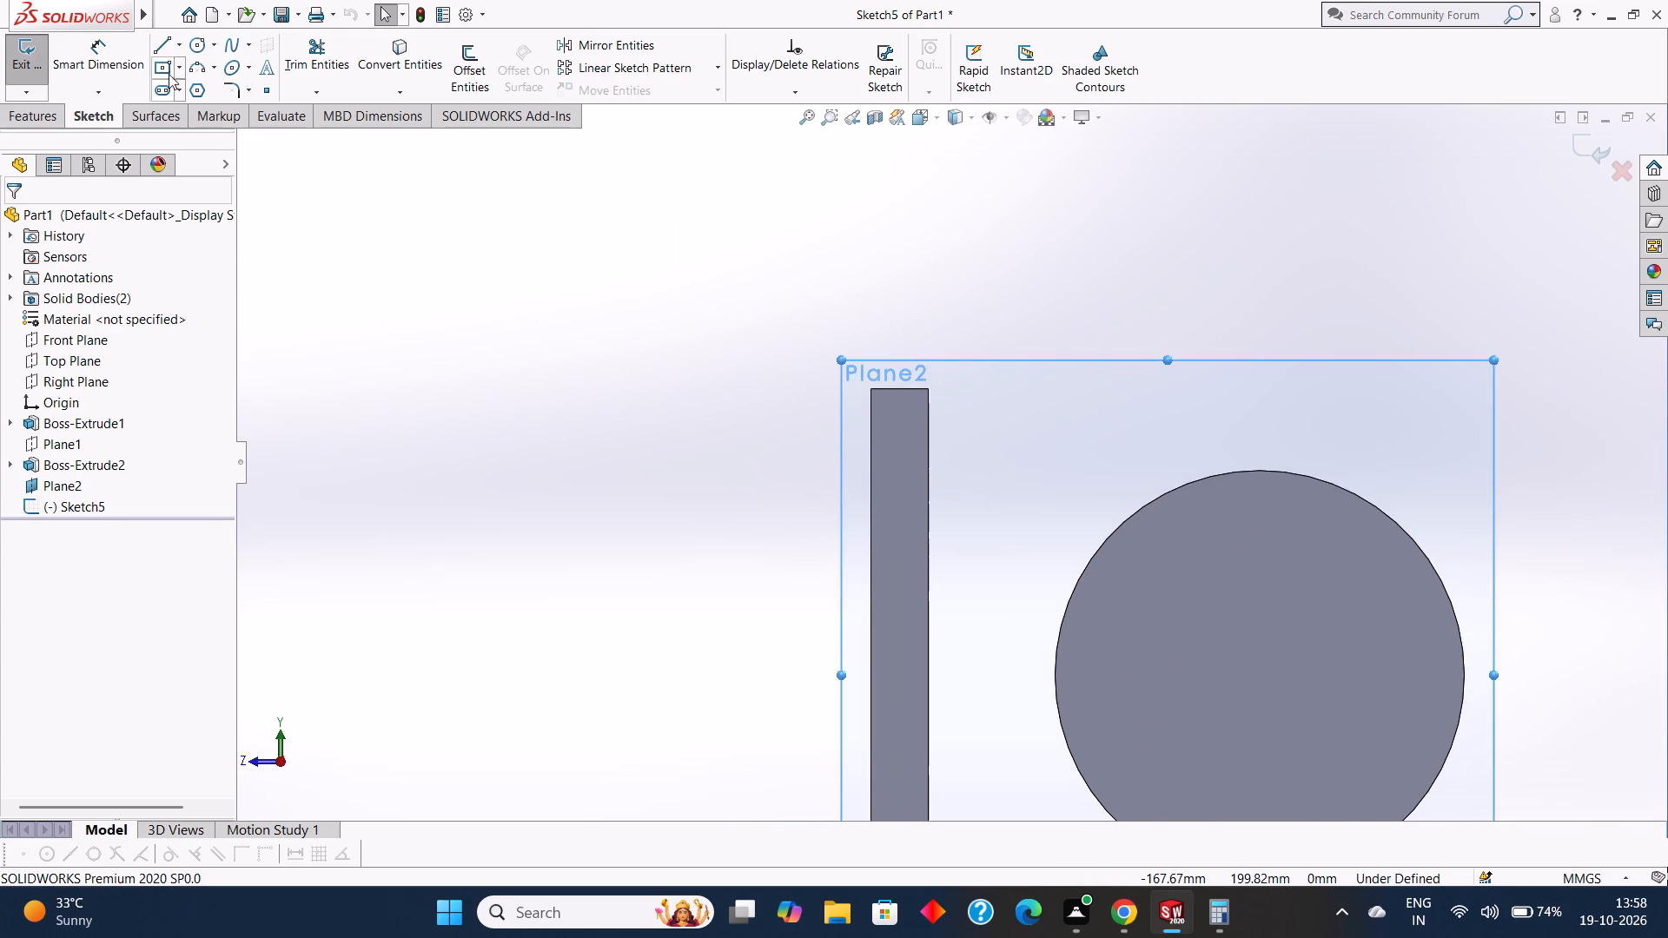
# Sketch a 120 mm horizontal line from the plate's upper inner corner, running above the cylinder.
pyautogui.click(163, 43)
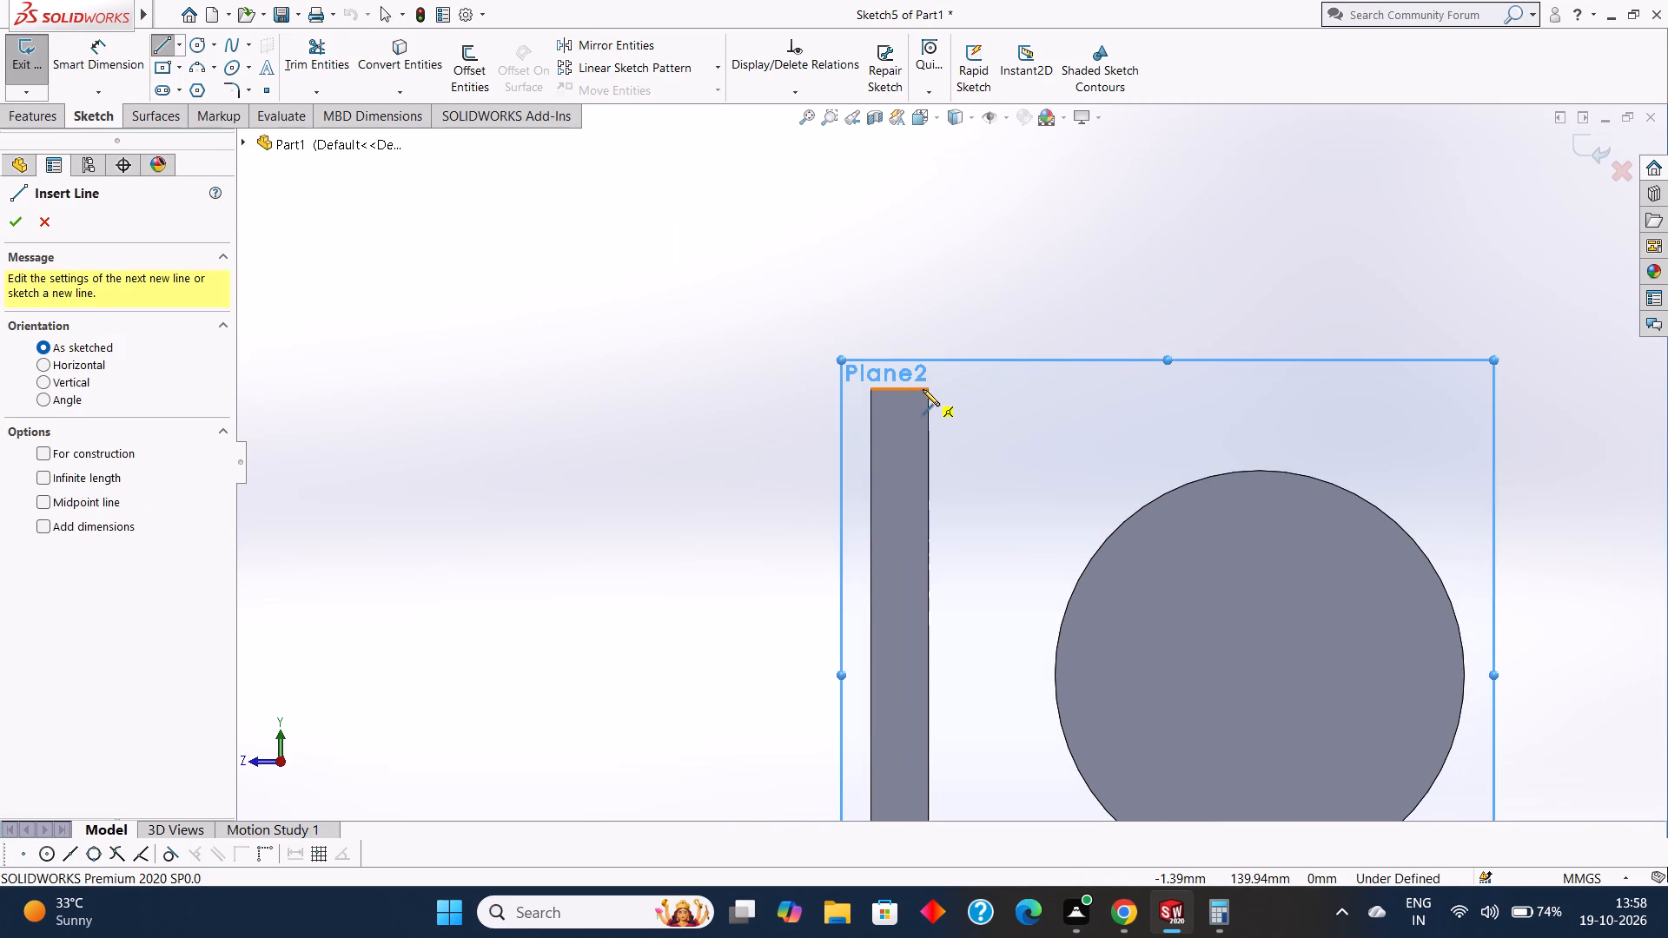
pyautogui.click(927, 388)
pyautogui.scroll(2, 1364, 393)
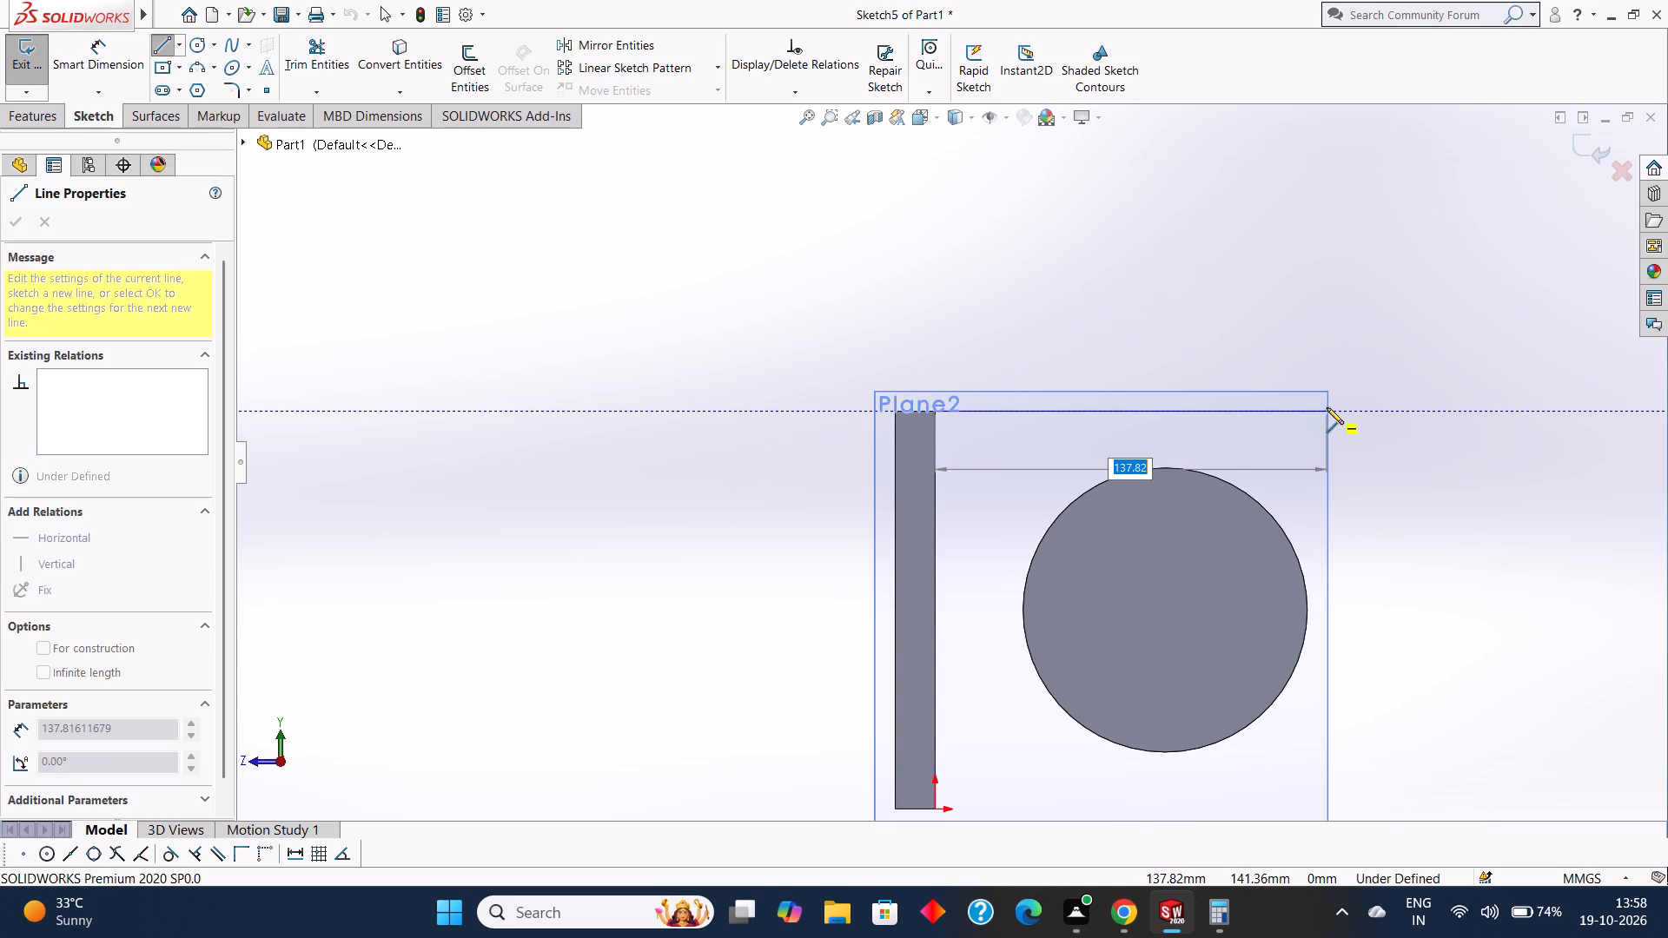
pyautogui.write('120')
pyautogui.press('Return')
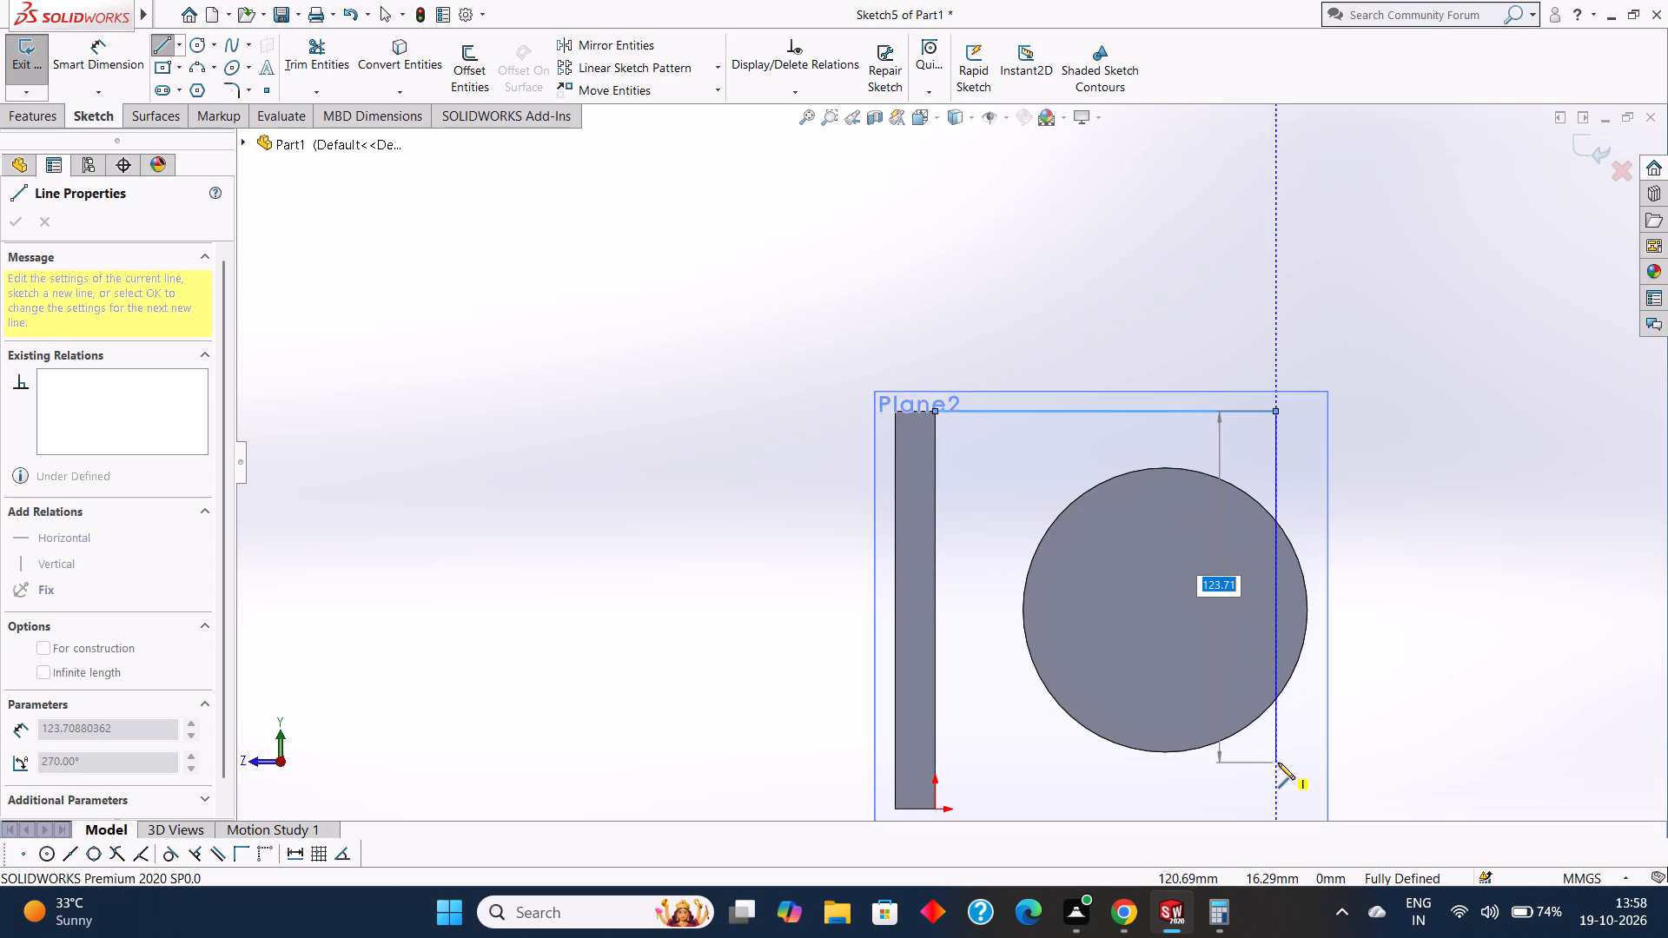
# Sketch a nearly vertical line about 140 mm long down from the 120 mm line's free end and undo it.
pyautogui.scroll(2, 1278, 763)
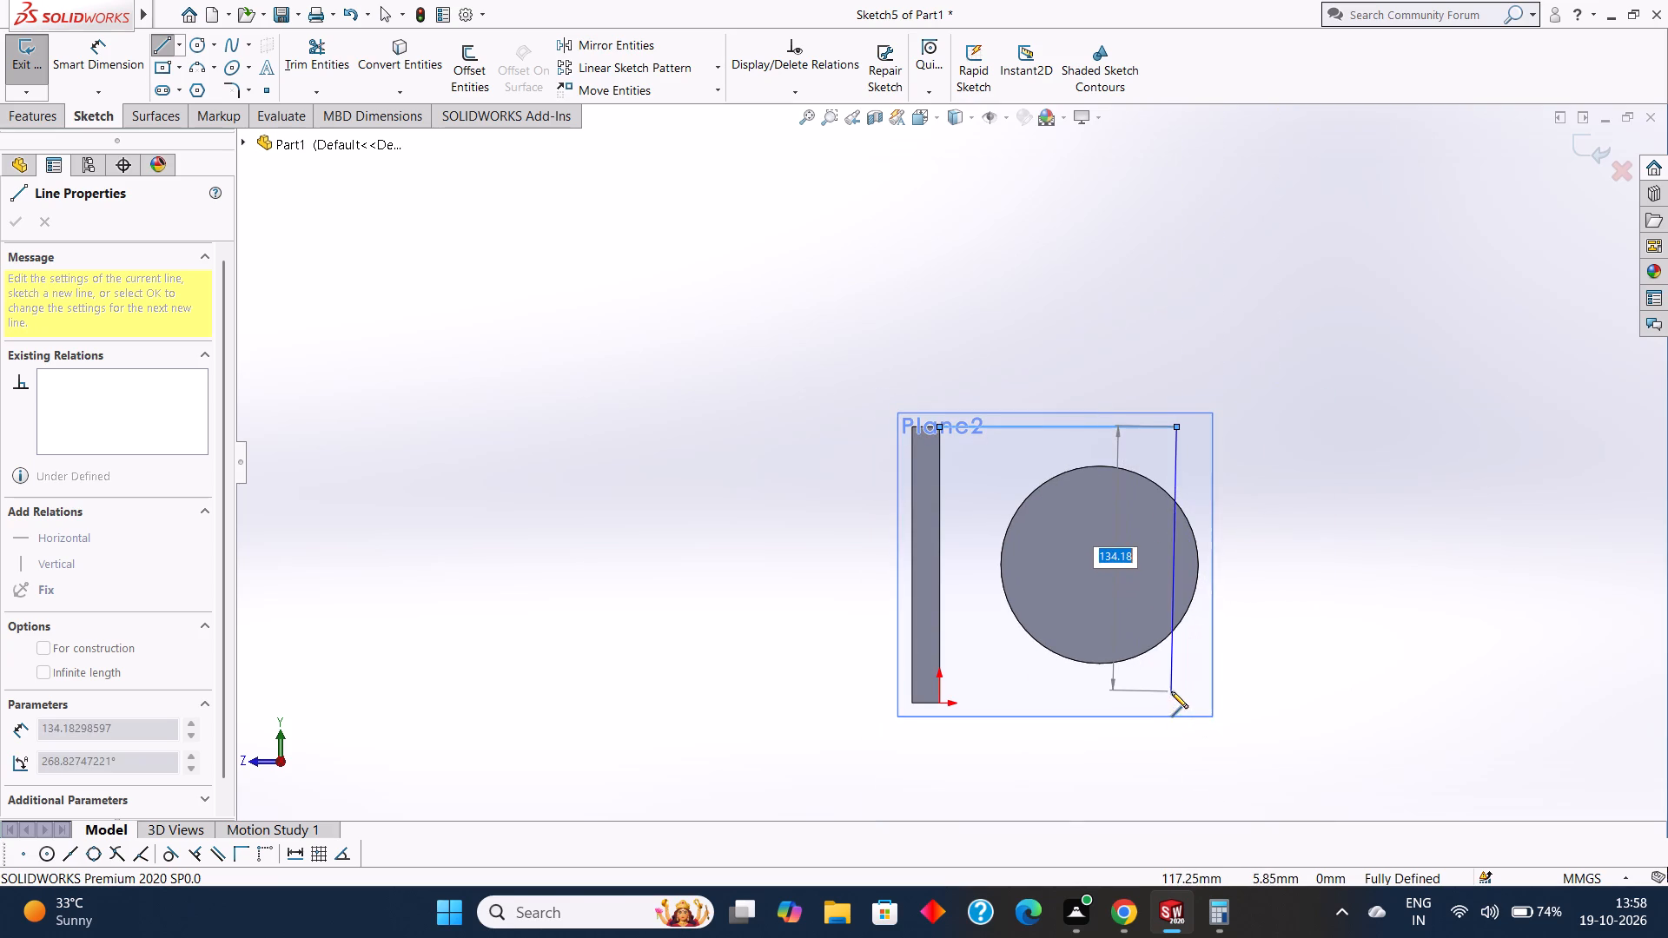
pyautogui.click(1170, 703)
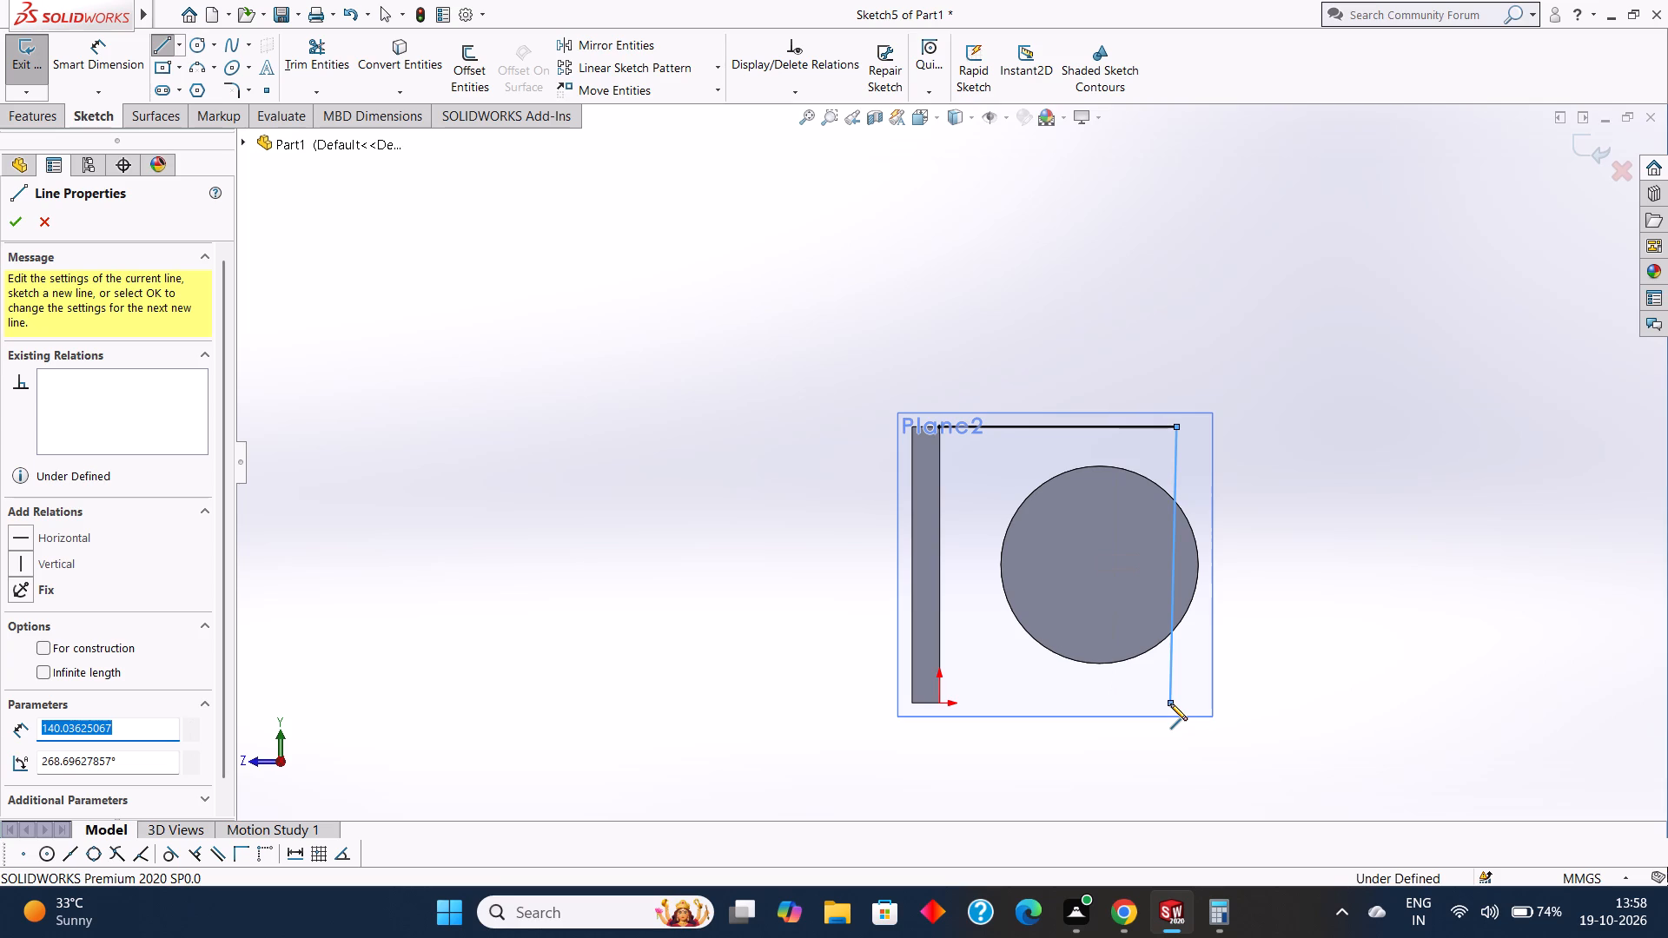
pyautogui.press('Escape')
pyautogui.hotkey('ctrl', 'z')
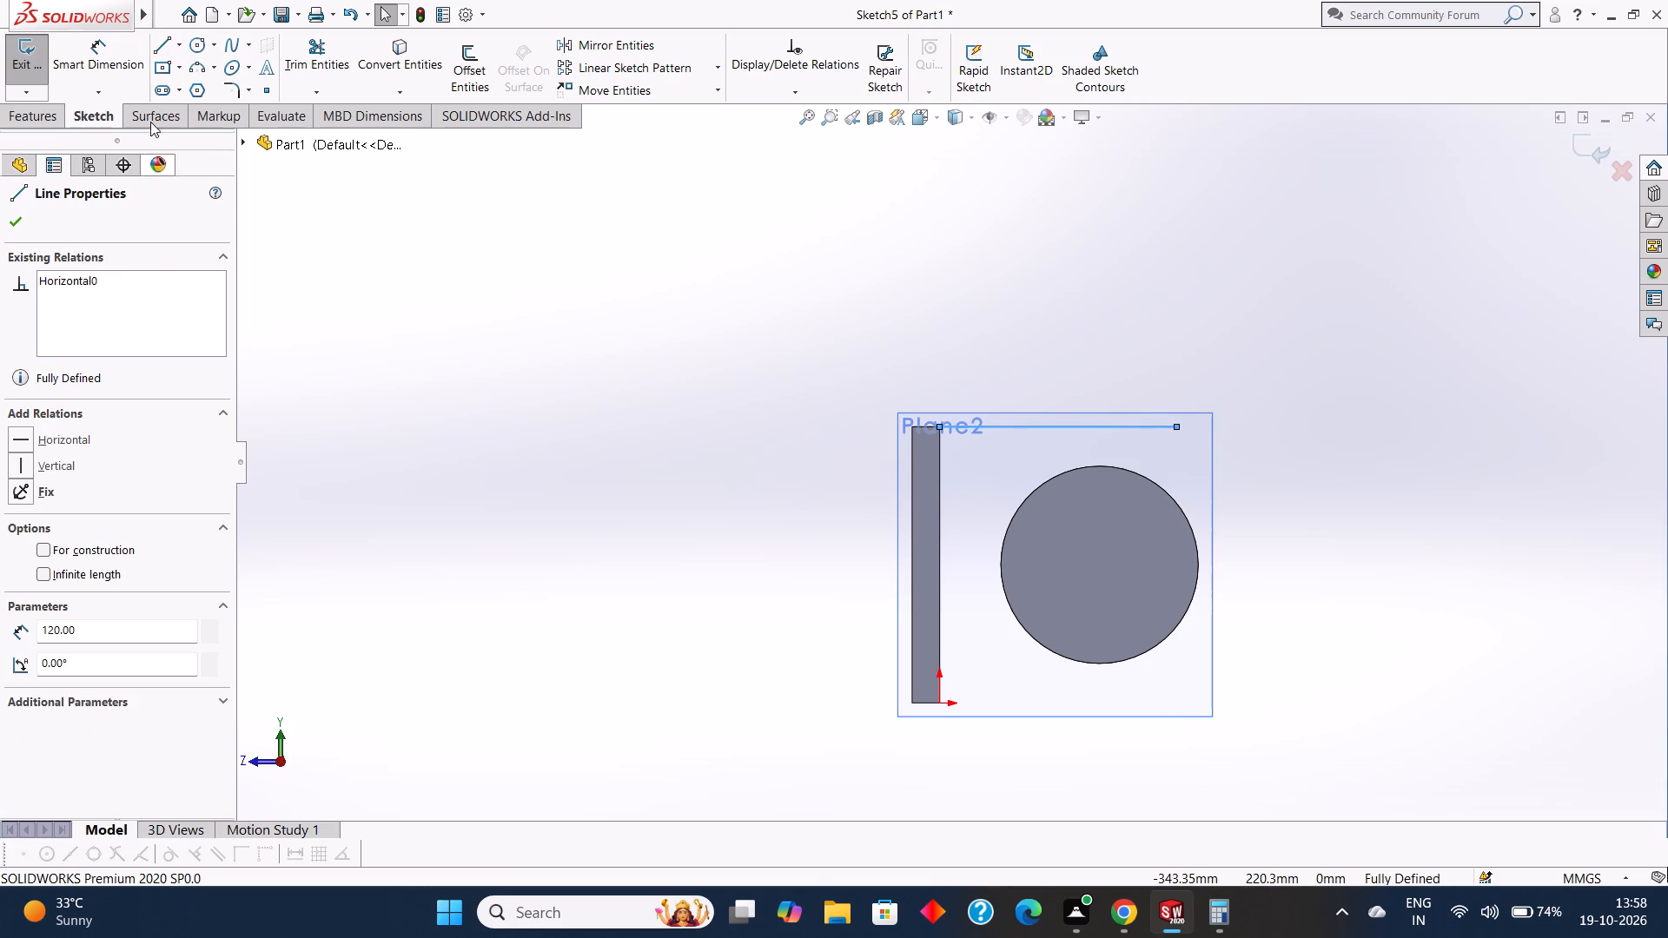
# Sketch a vertical line about 140 mm down from the 120 mm line's free end and a 120 mm horizontal line back to the origin.
pyautogui.click(156, 42)
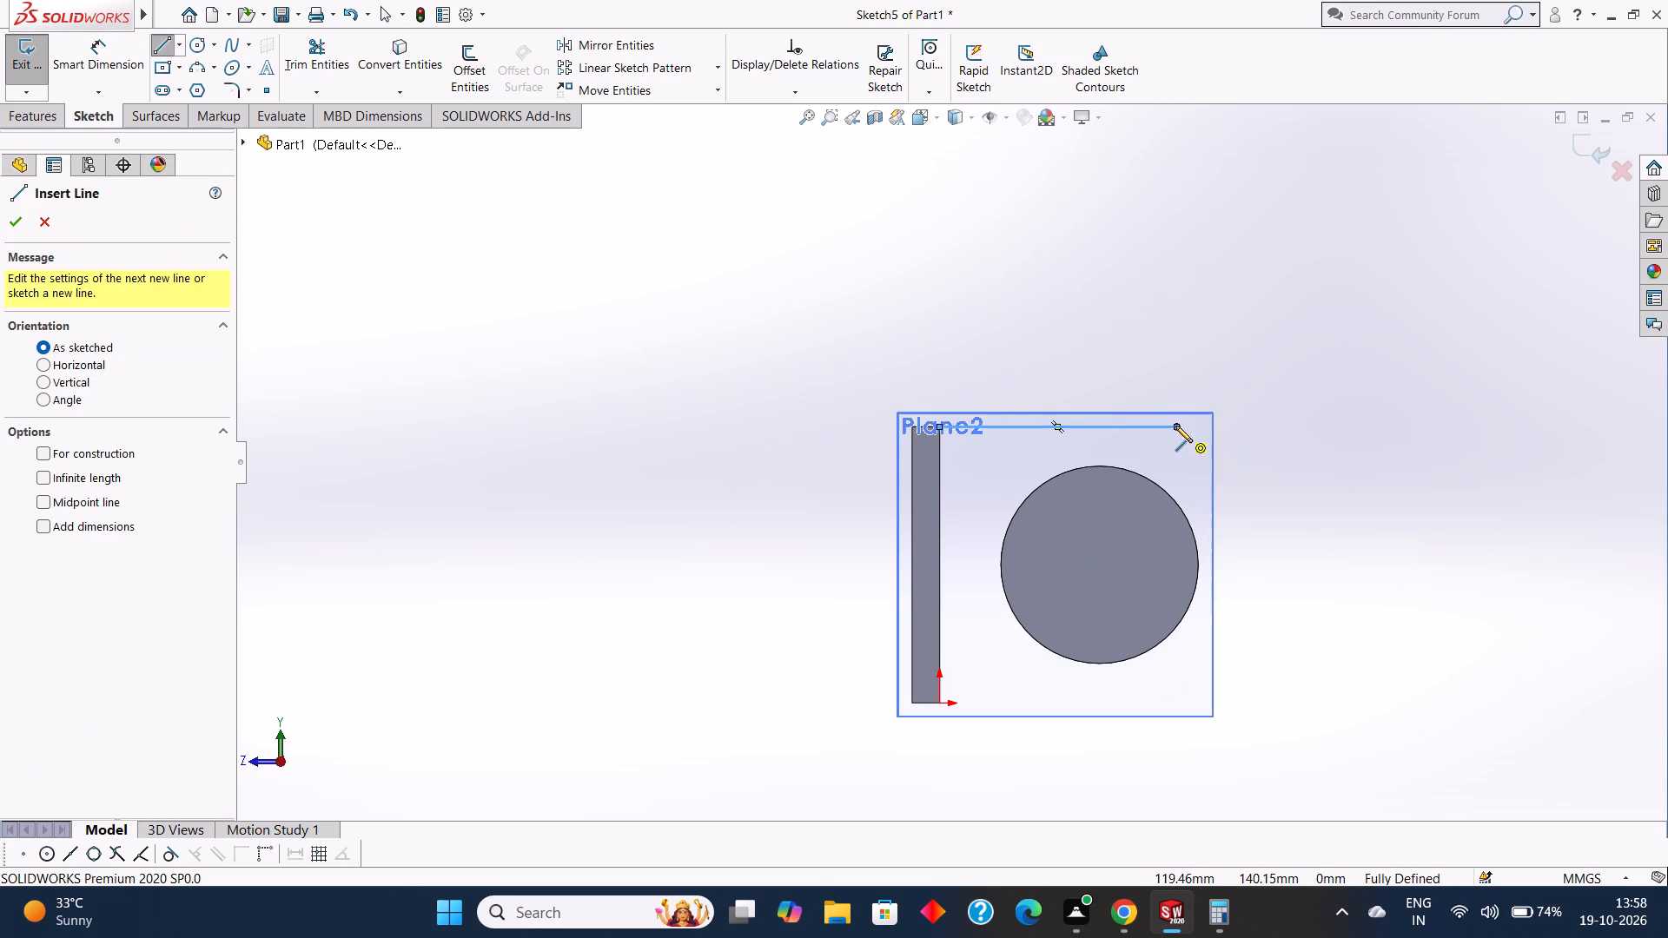
pyautogui.click(1175, 426)
pyautogui.click(1176, 700)
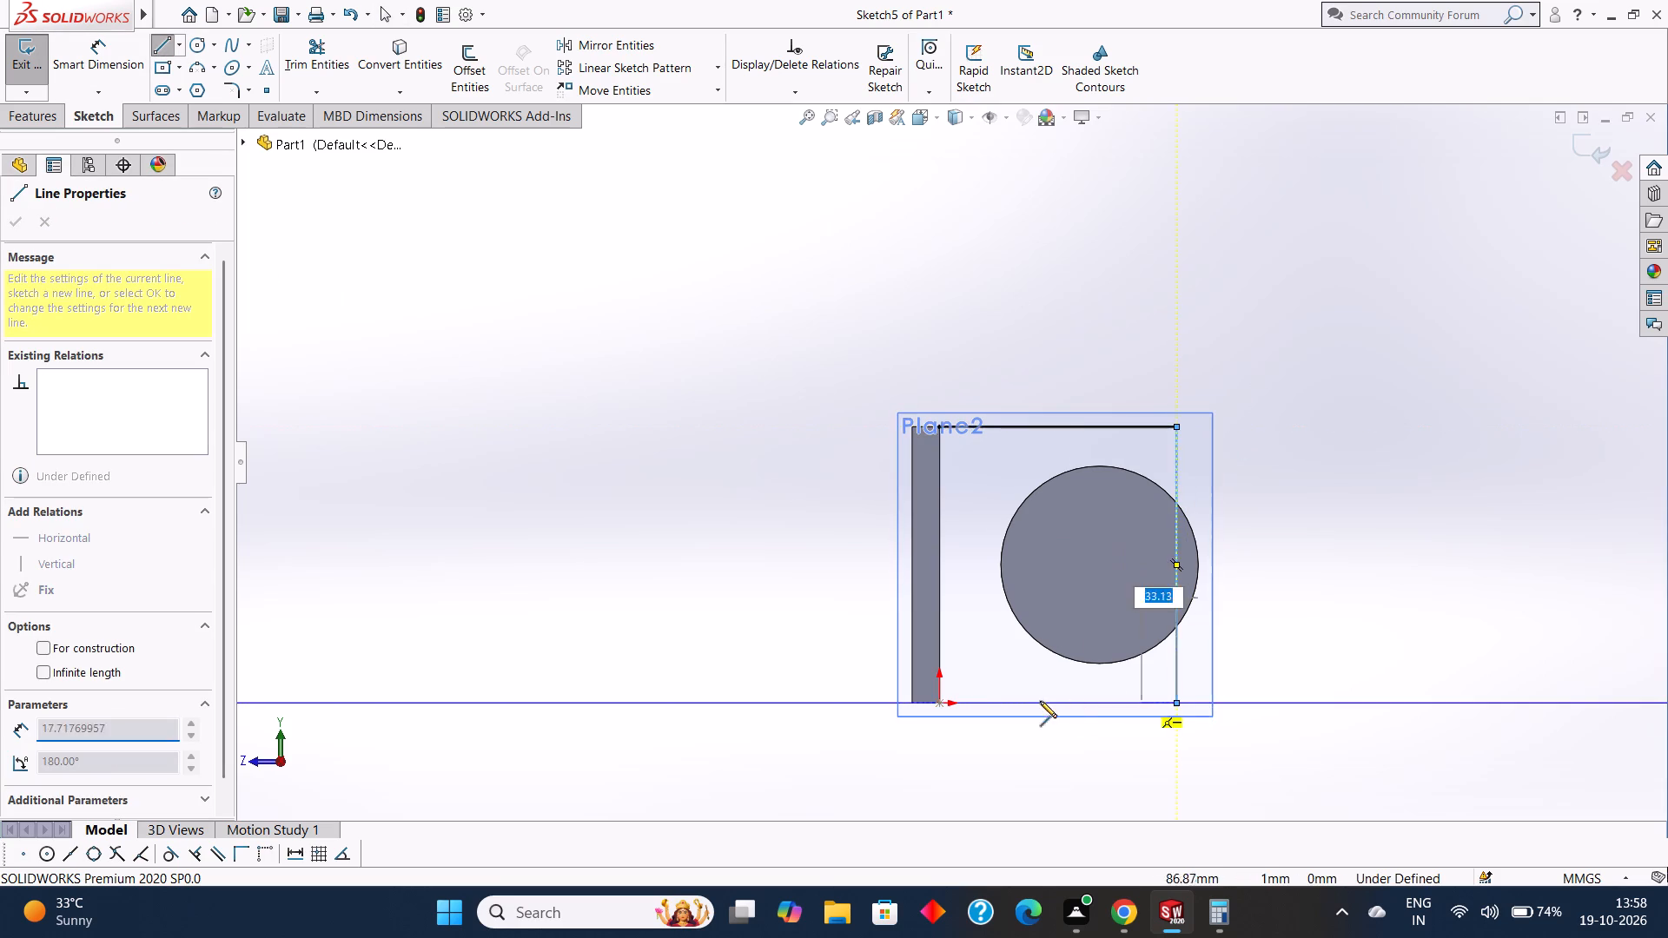
pyautogui.click(938, 703)
pyautogui.press('Escape')
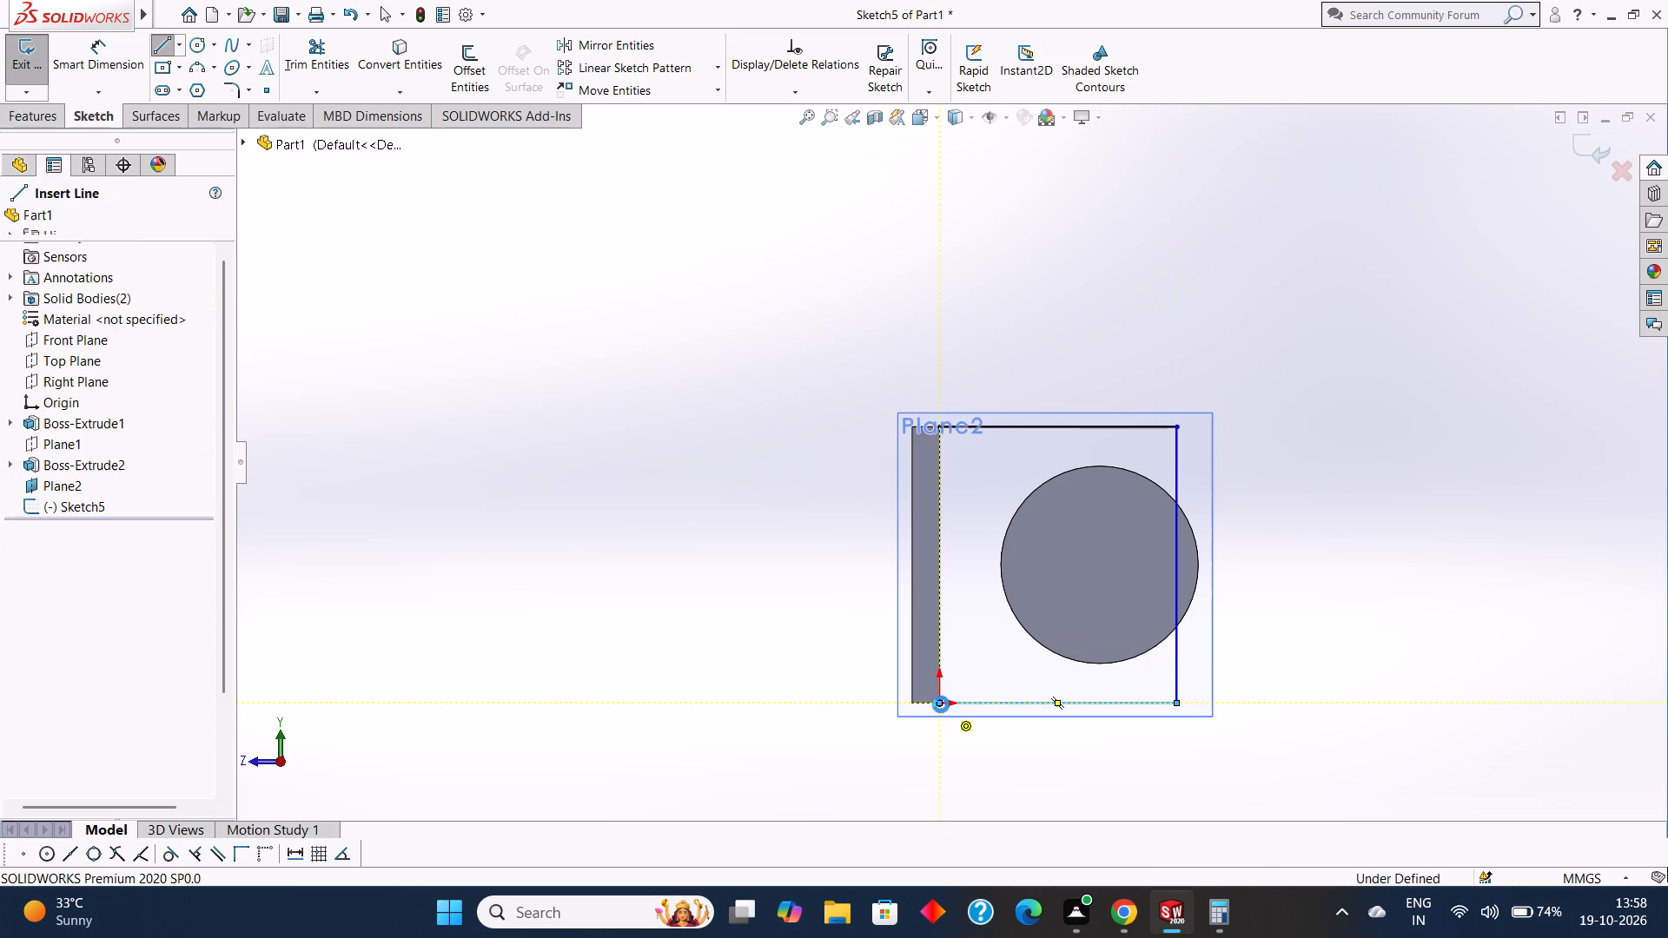
pyautogui.press('Escape')
pyautogui.press('Escape')
# Examine the three-line profile on the offset plane from several angles relative to the plate and cylinder.
pyautogui.moveTo(1422, 693); pyautogui.dragTo(1261, 461, button='middle')
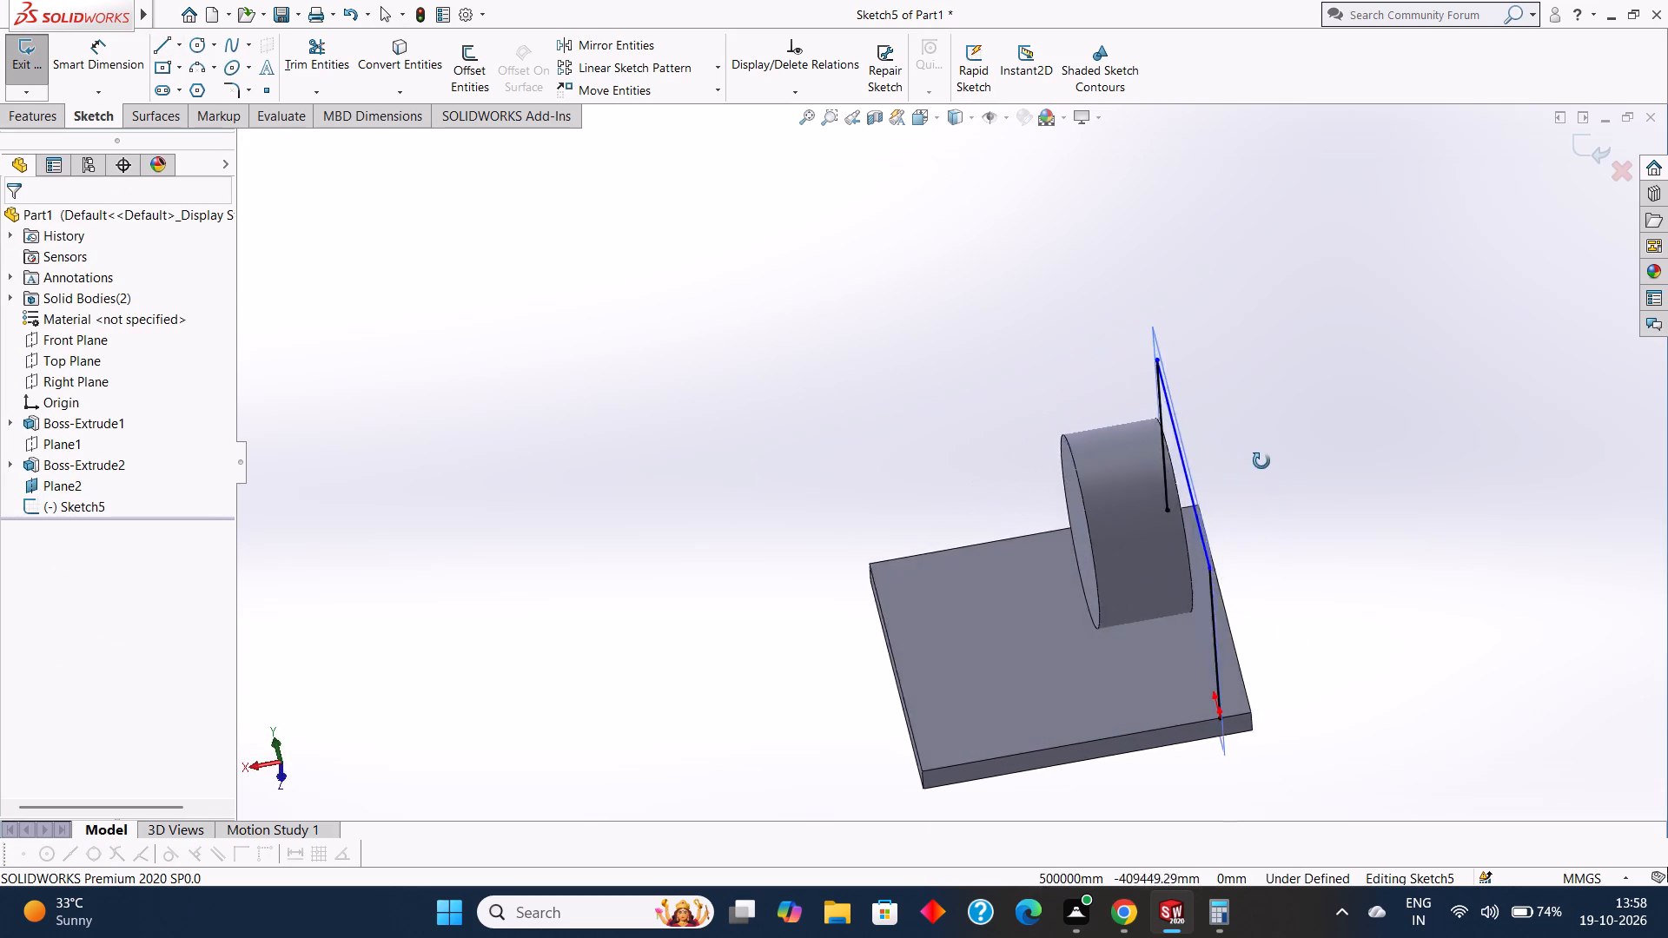
pyautogui.moveTo(1261, 461); pyautogui.dragTo(1116, 275, button='middle')
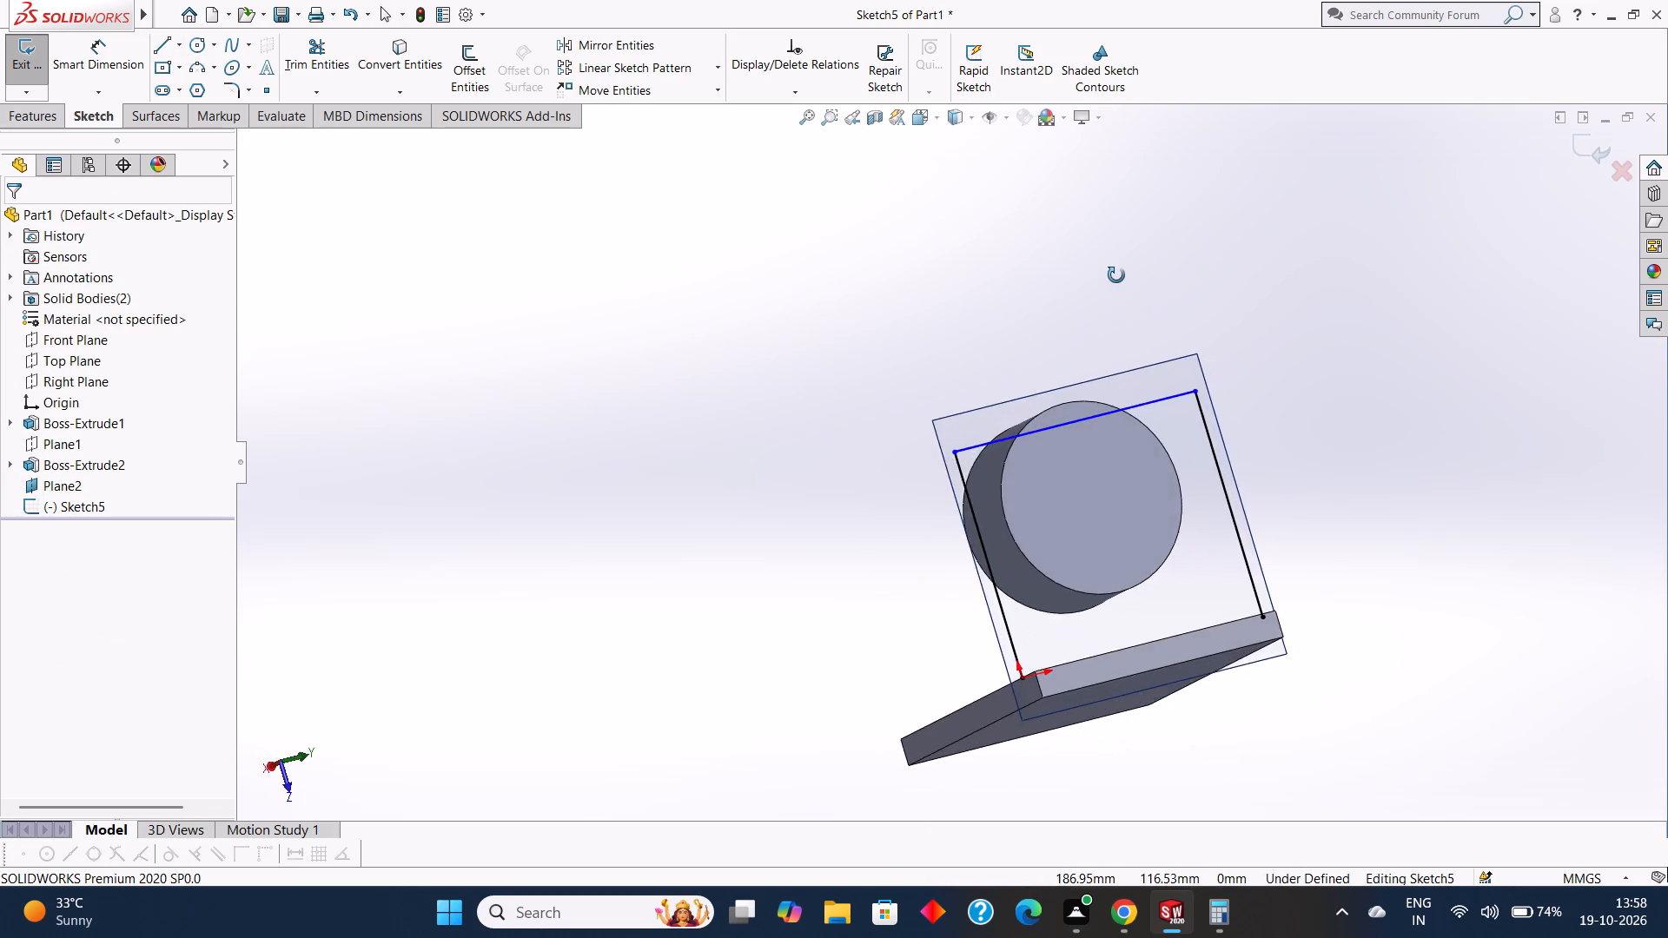
pyautogui.moveTo(1116, 275); pyautogui.dragTo(1306, 302, button='middle')
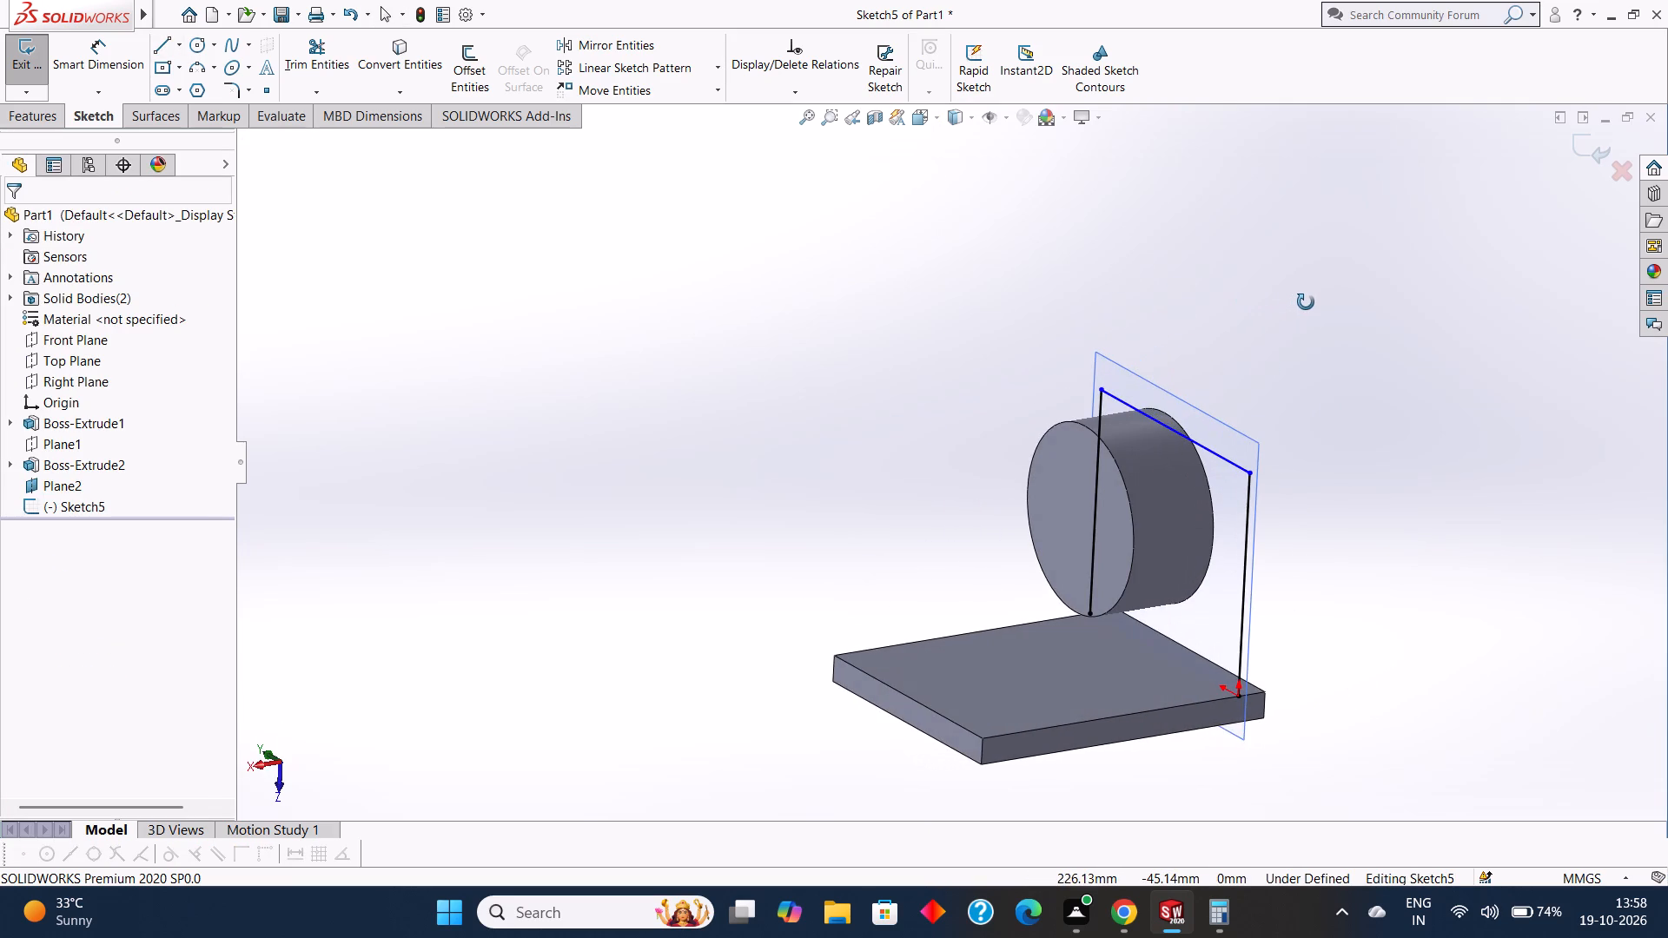
pyautogui.moveTo(1306, 302); pyautogui.dragTo(1307, 317, button='middle')
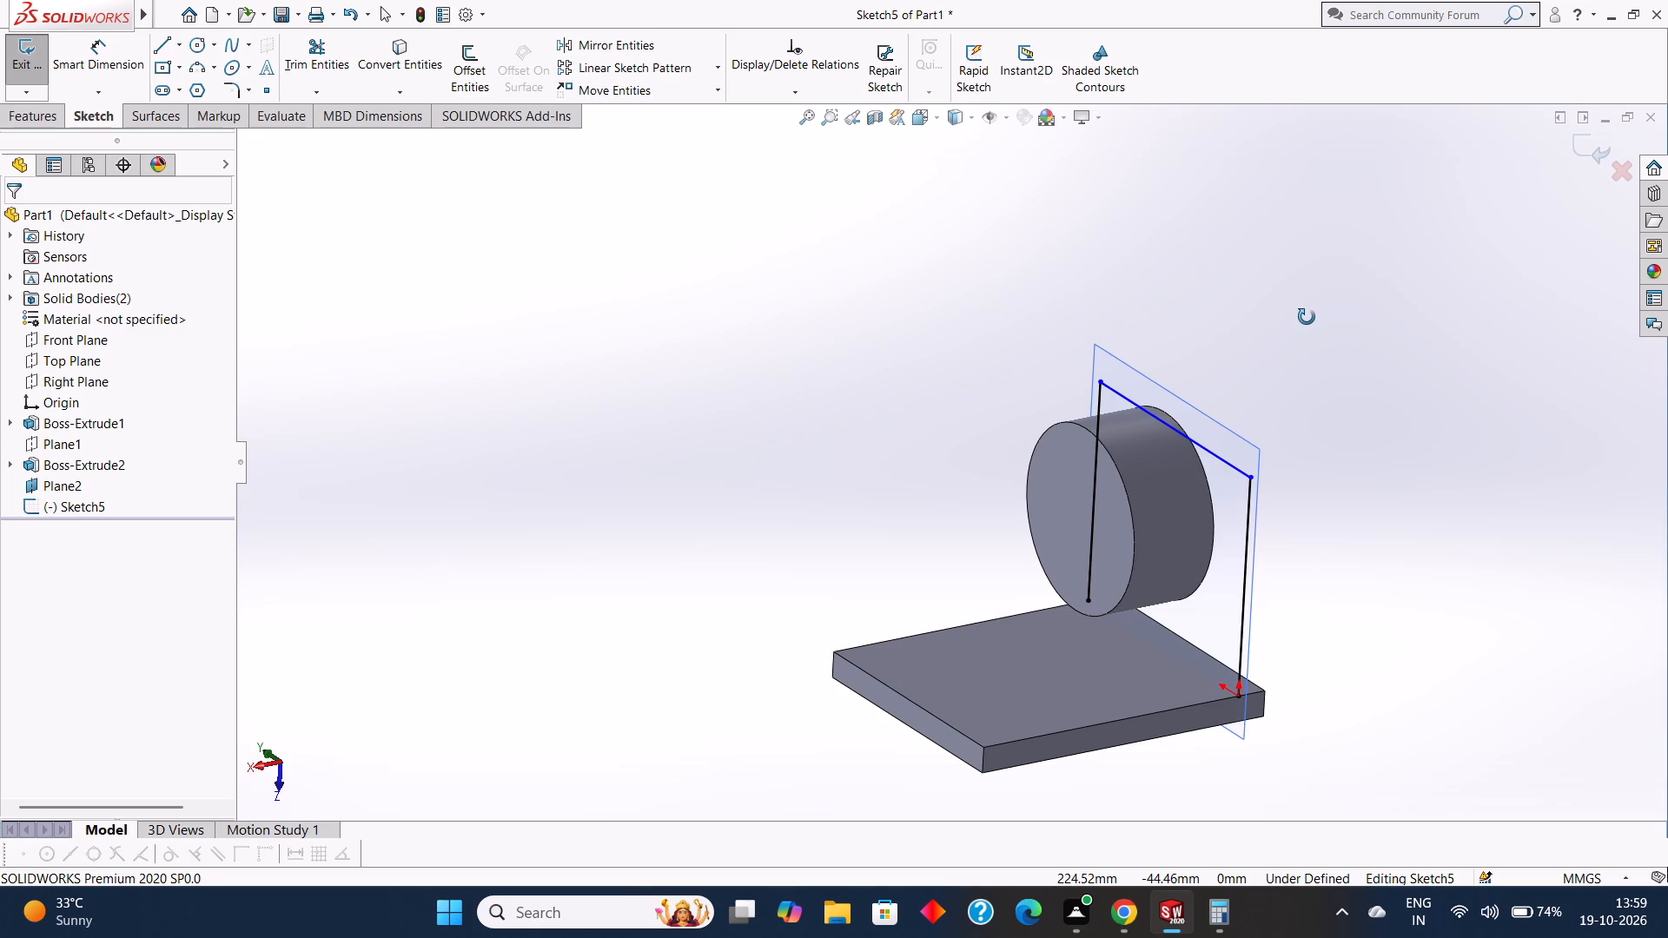
pyautogui.moveTo(1307, 317); pyautogui.dragTo(1315, 324, button='middle')
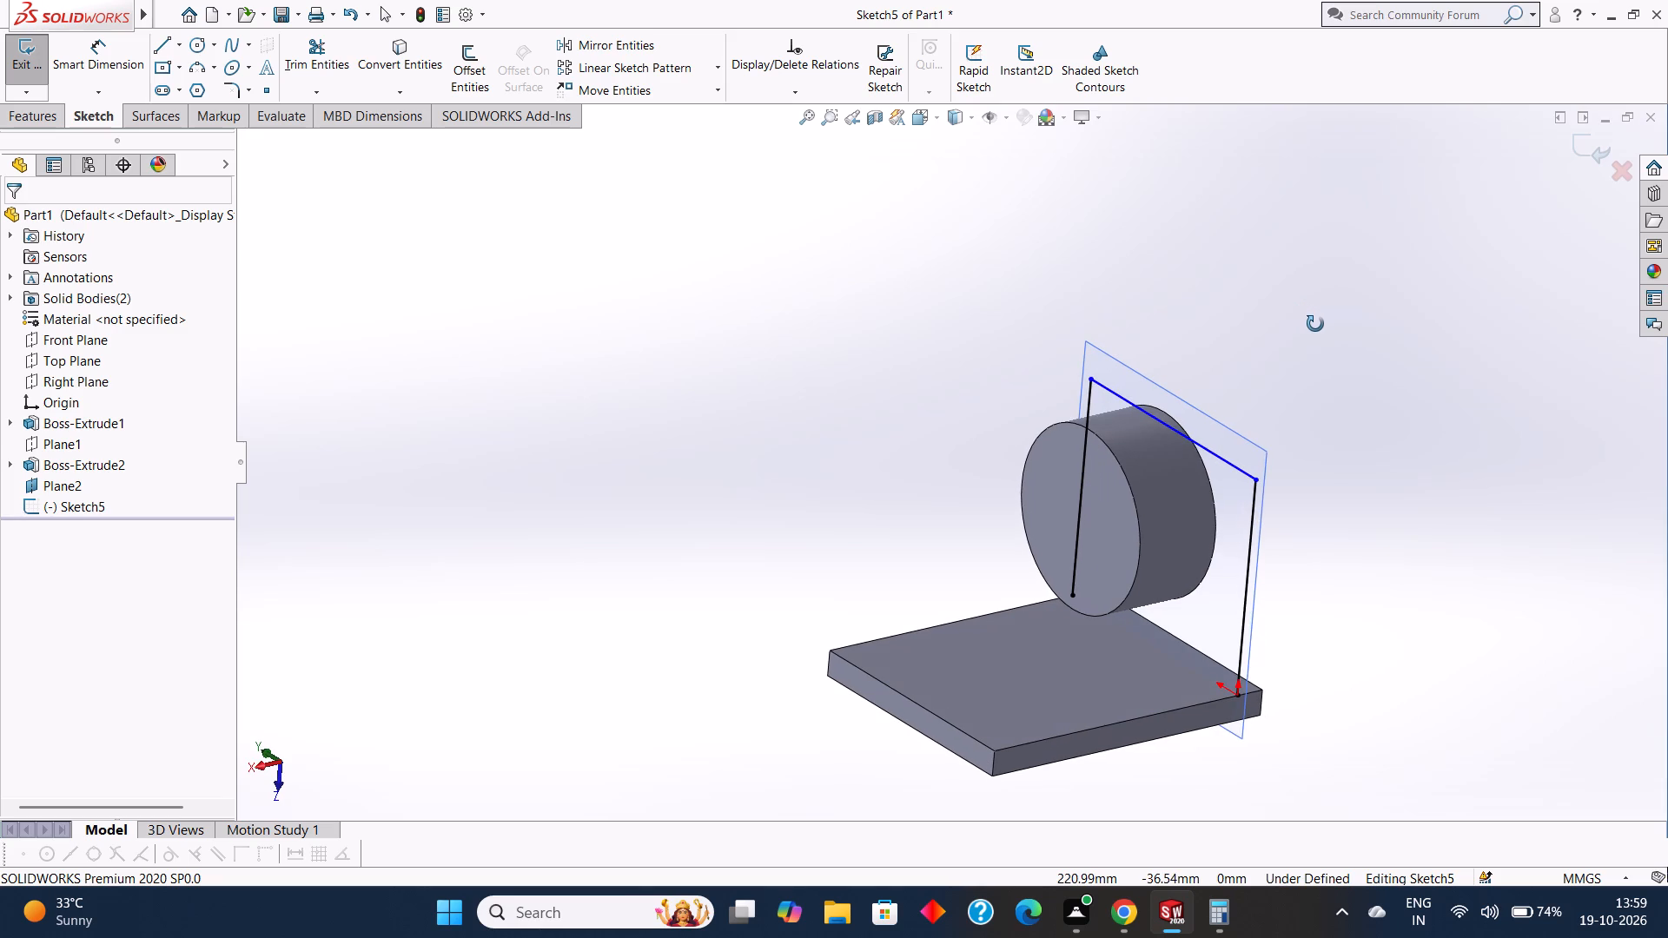
pyautogui.moveTo(1315, 324); pyautogui.dragTo(1310, 327, button='middle')
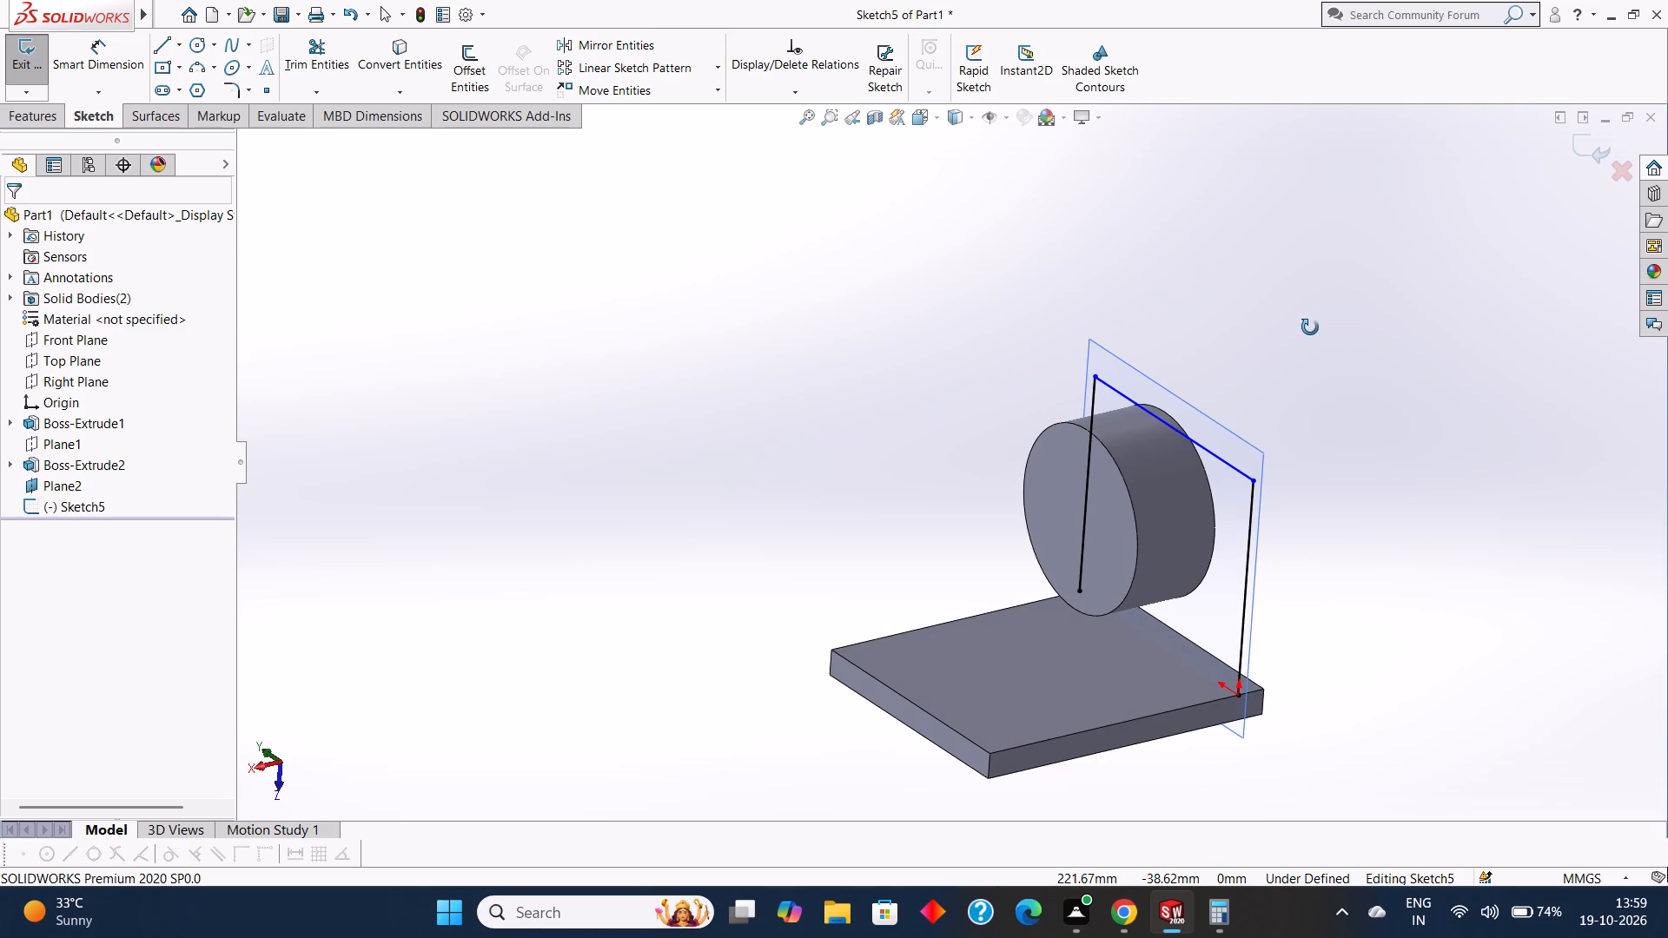
pyautogui.moveTo(1310, 327); pyautogui.dragTo(1315, 330, button='middle')
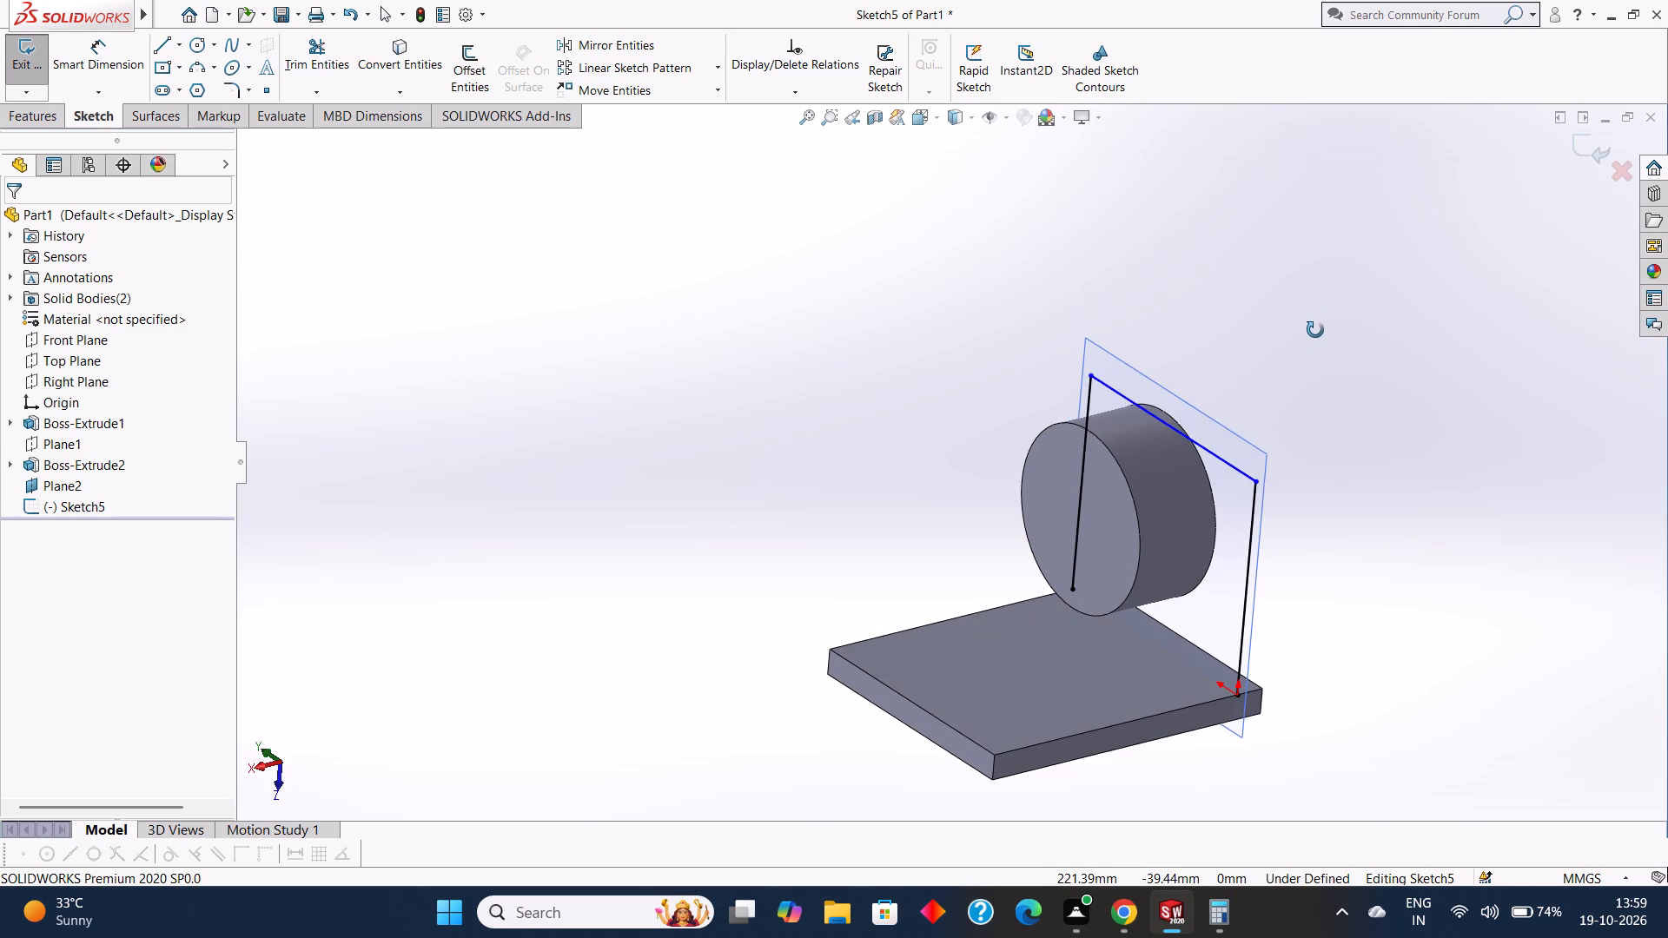
pyautogui.moveTo(1315, 330); pyautogui.dragTo(1294, 319, button='middle')
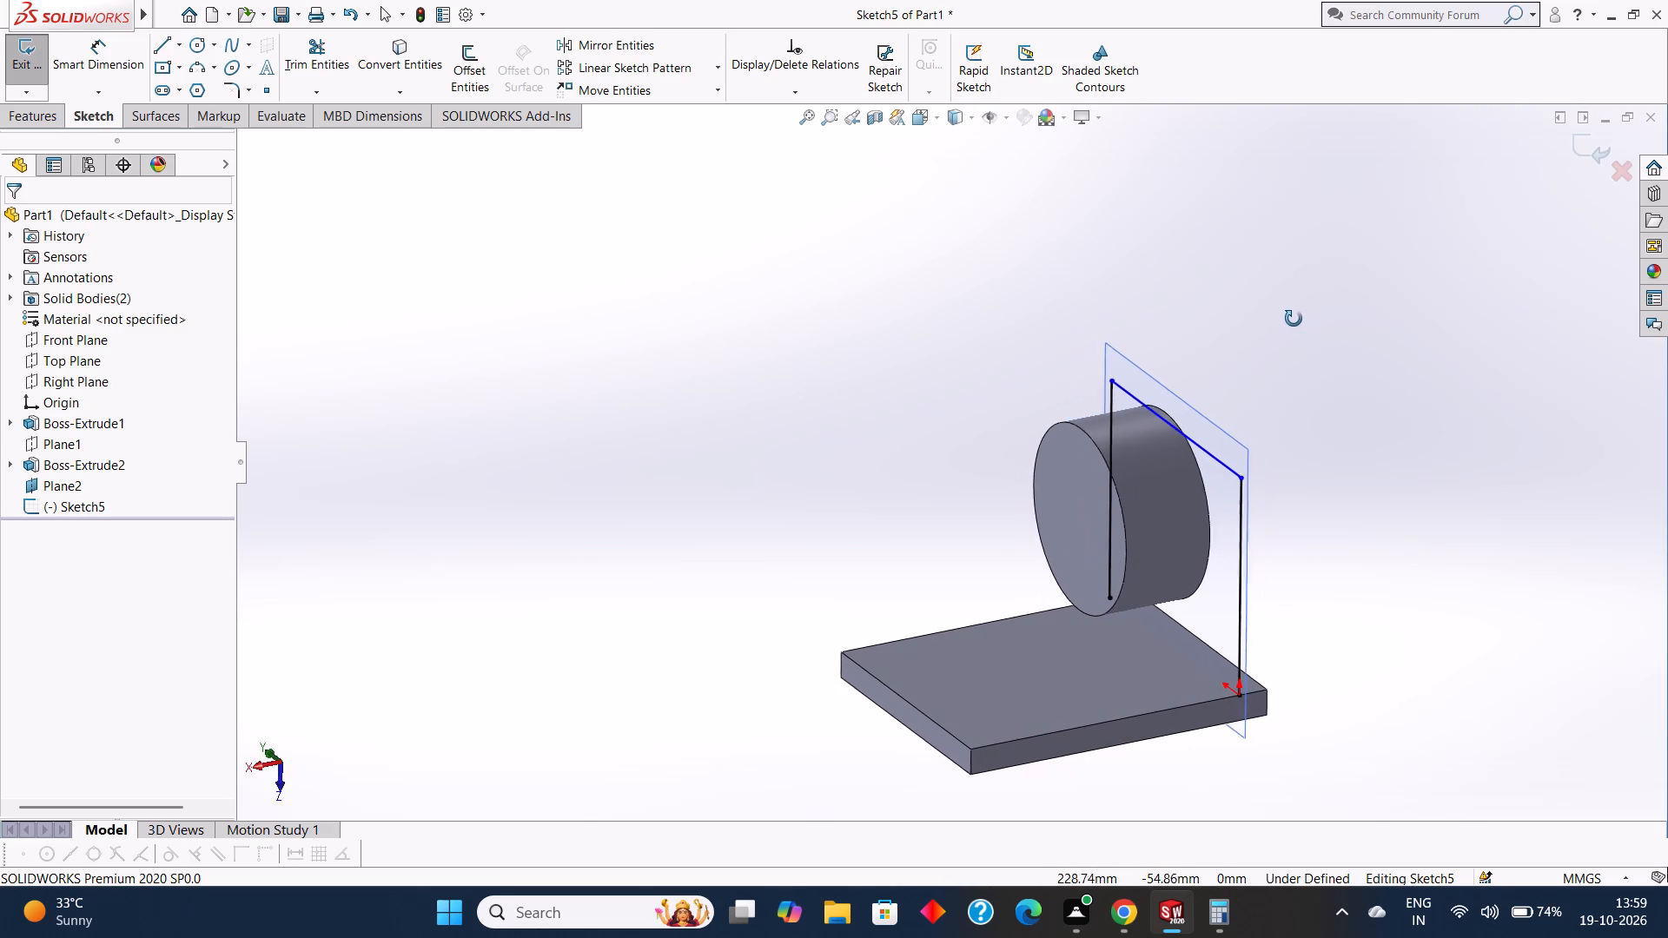
pyautogui.moveTo(1294, 319); pyautogui.dragTo(1301, 298, button='middle')
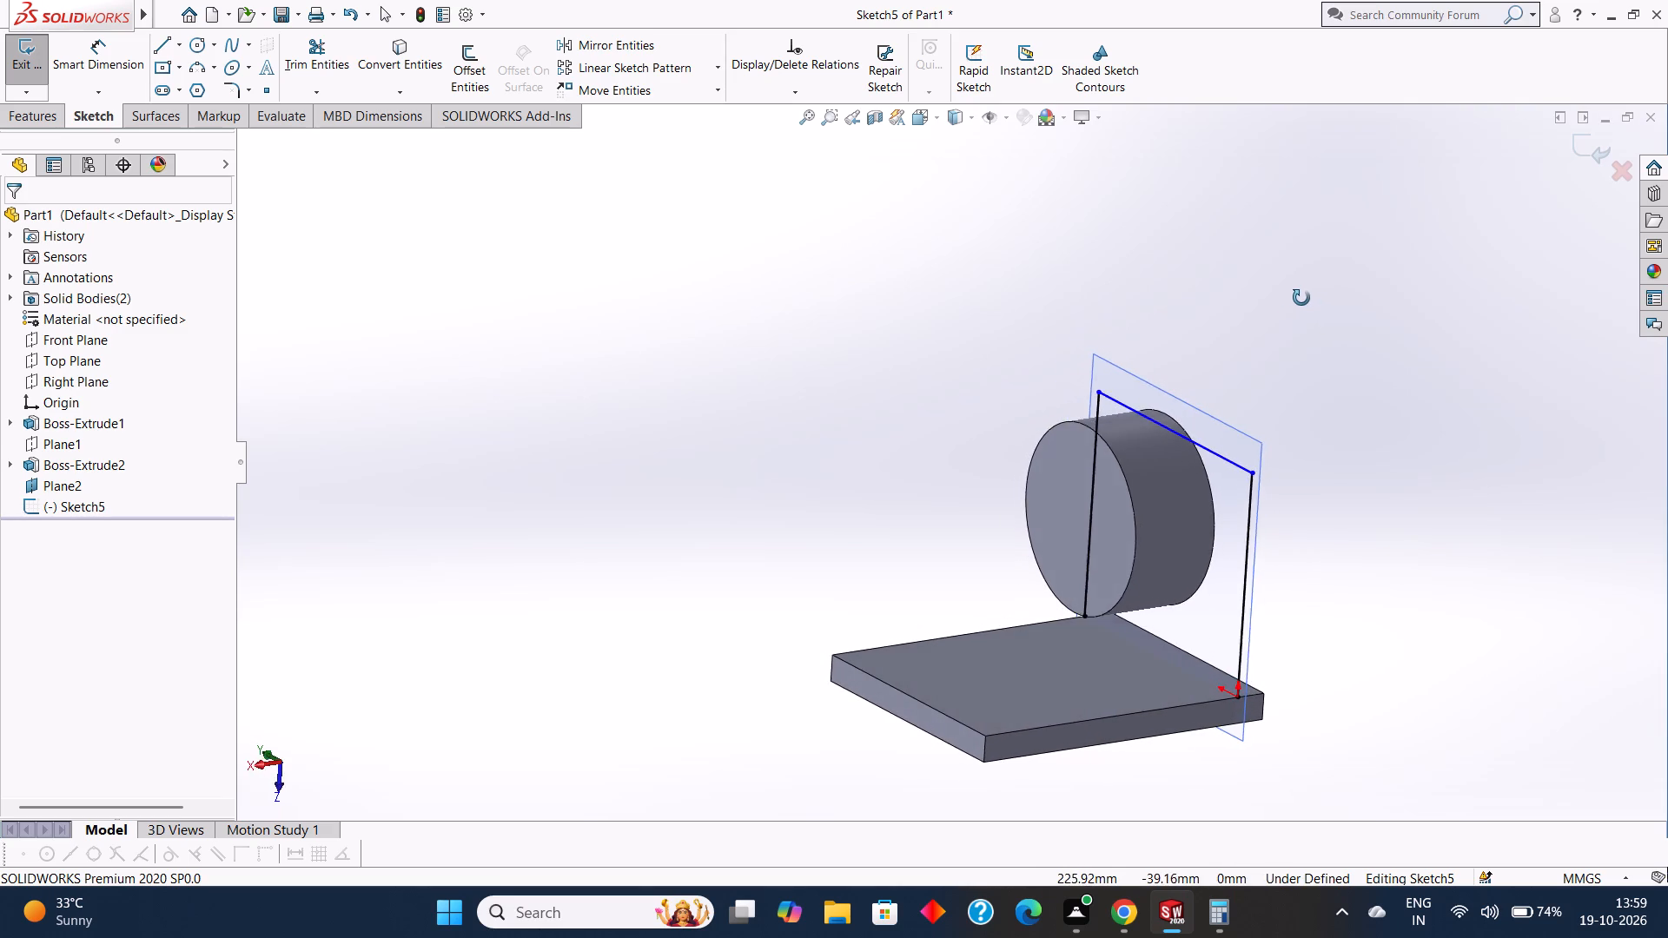
pyautogui.moveTo(1301, 298); pyautogui.dragTo(1295, 298, button='middle')
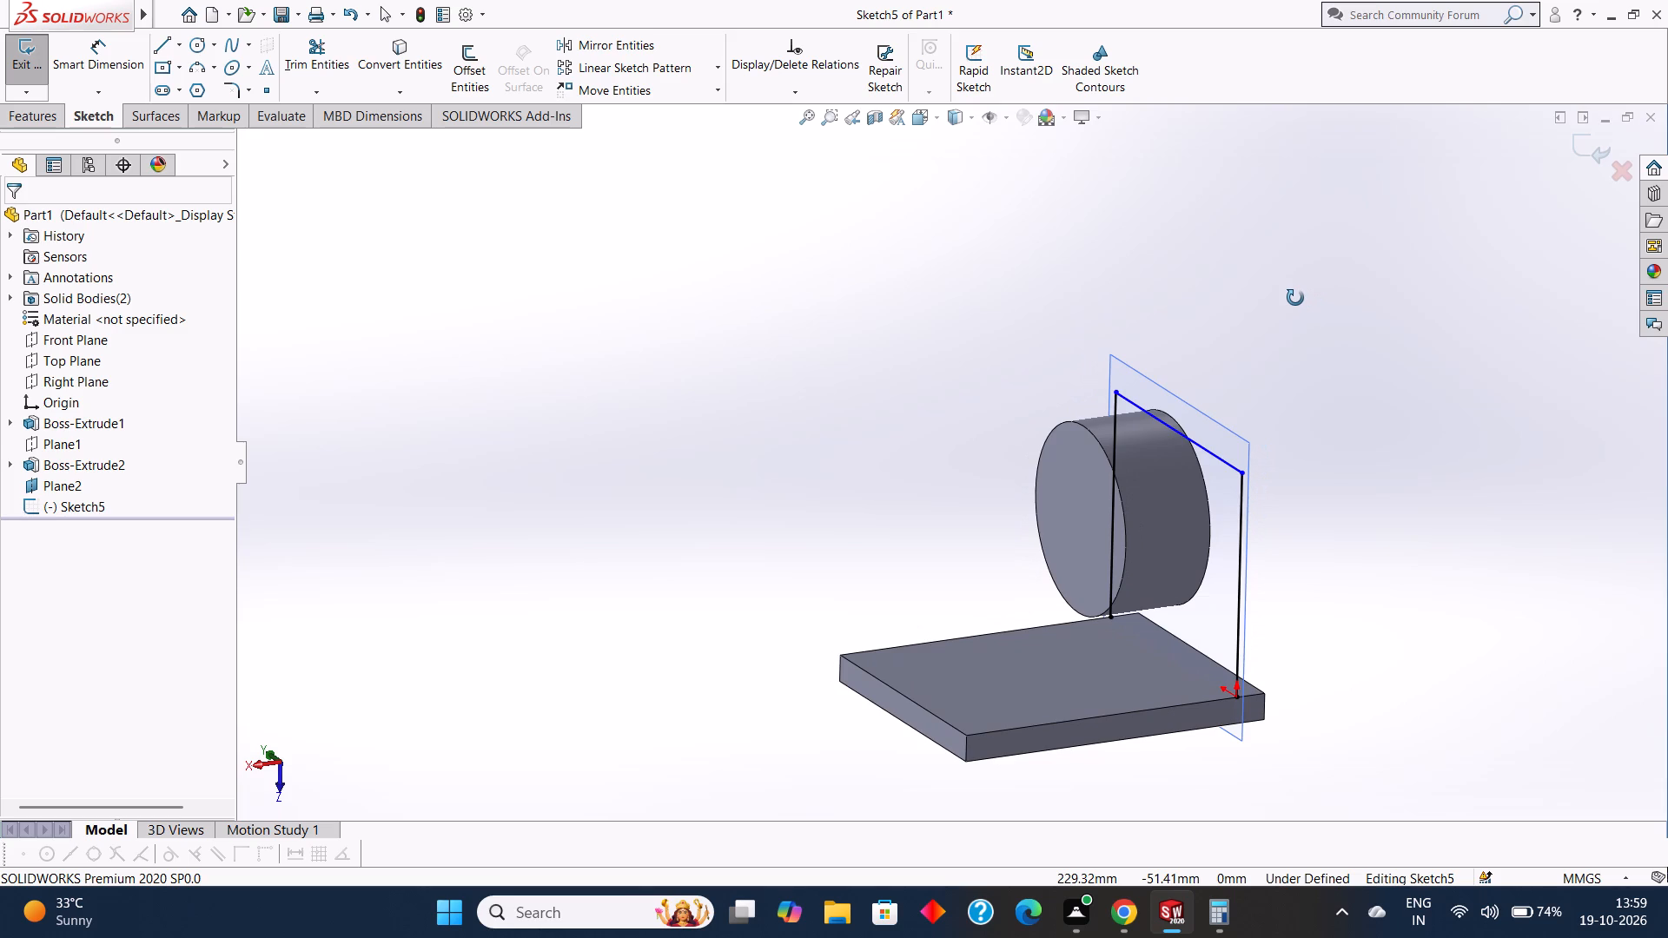
pyautogui.moveTo(1295, 298); pyautogui.dragTo(1295, 294, button='middle')
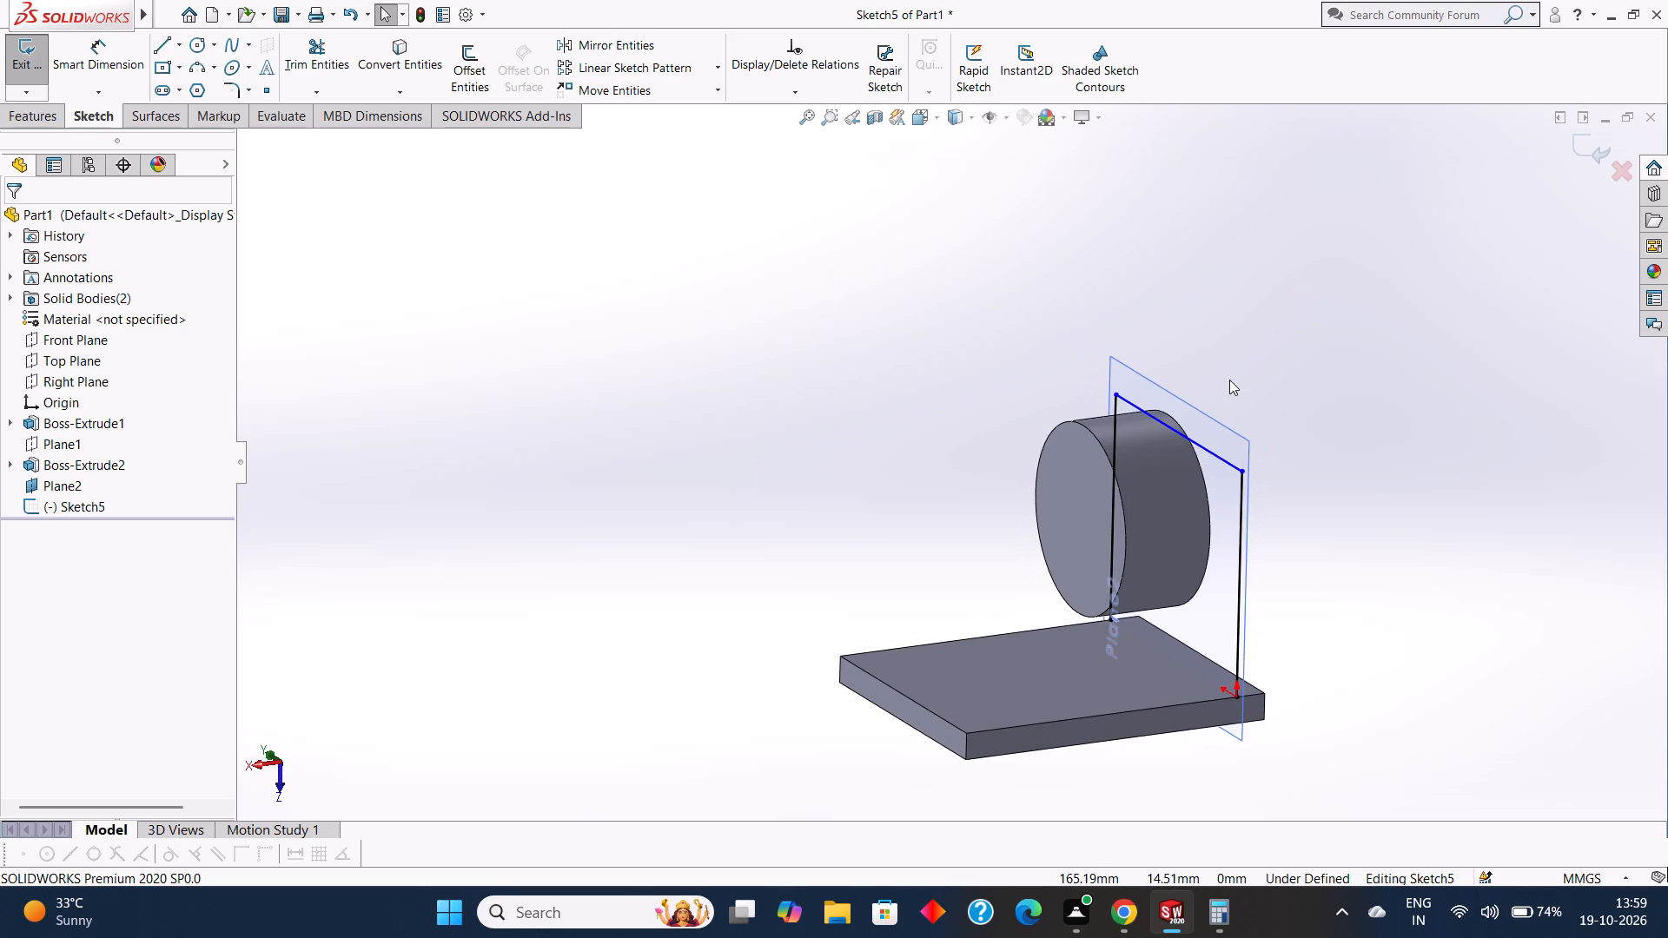
pyautogui.moveTo(1229, 379); pyautogui.dragTo(1046, 347, button='middle')
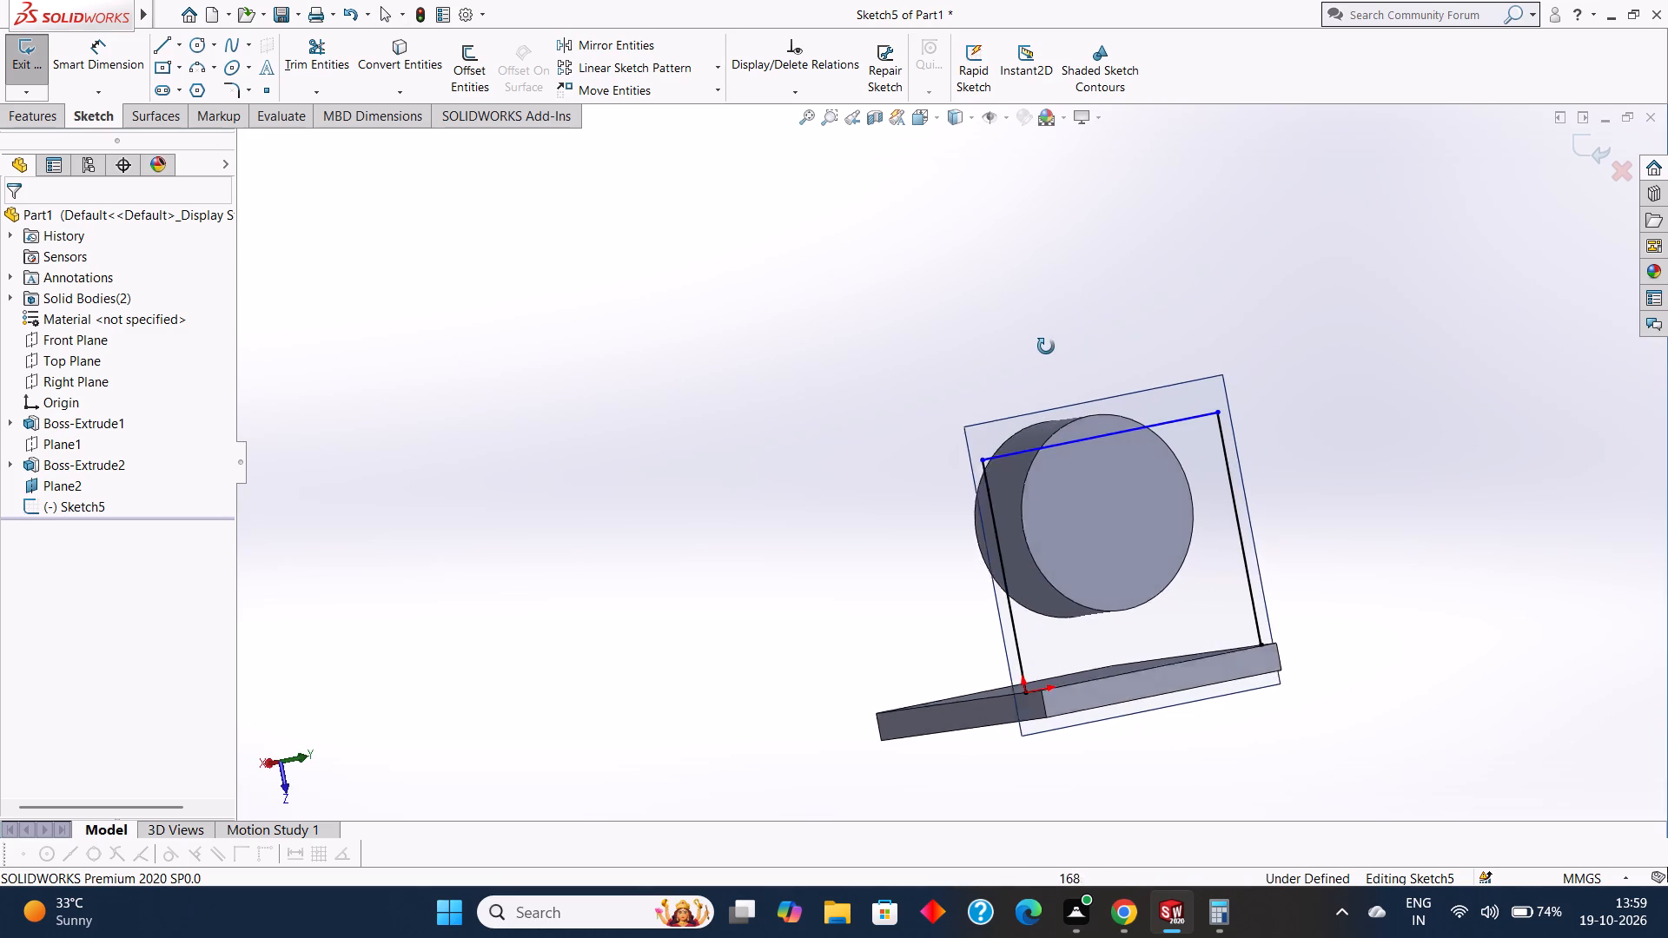
pyautogui.moveTo(1046, 347); pyautogui.dragTo(1017, 362, button='middle')
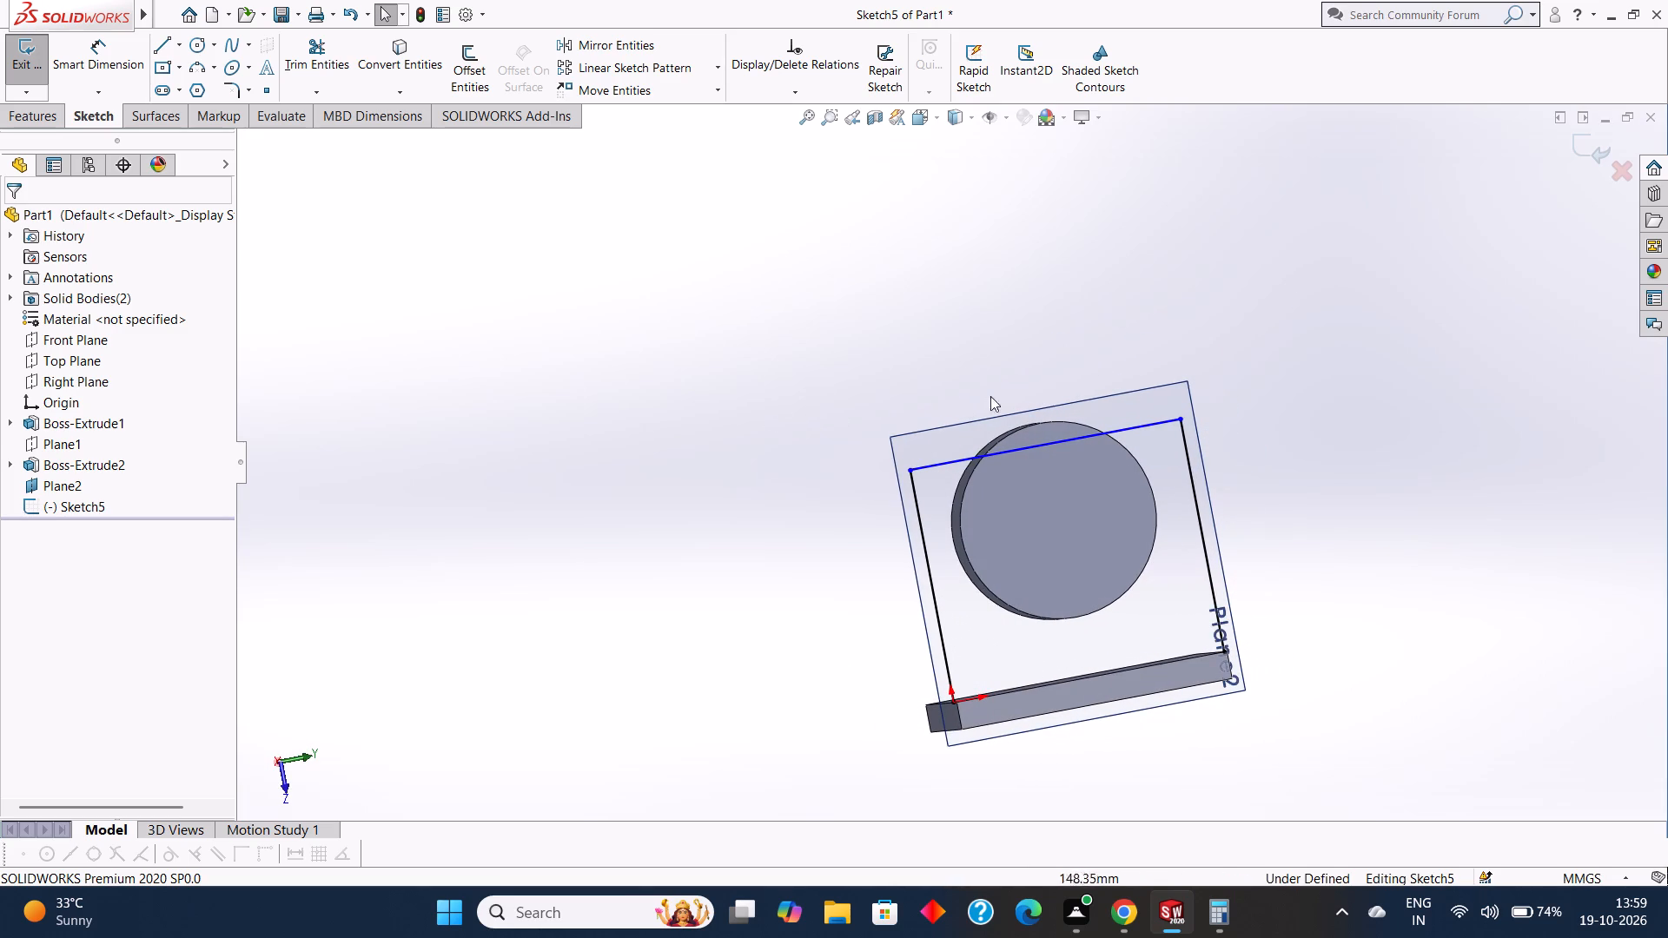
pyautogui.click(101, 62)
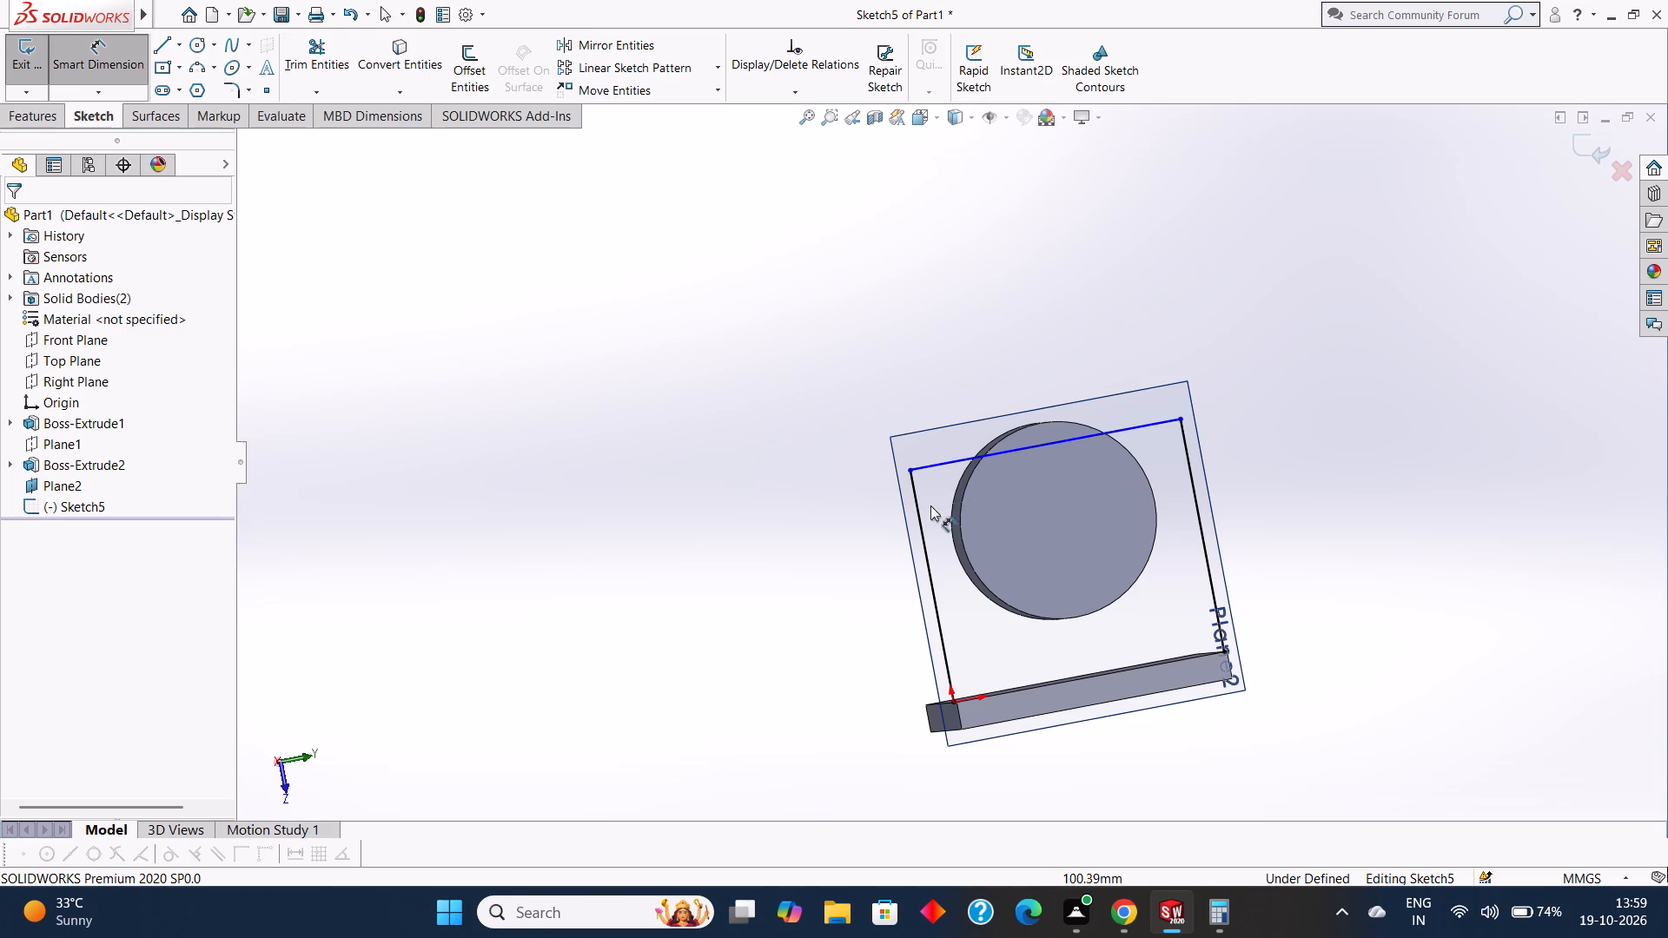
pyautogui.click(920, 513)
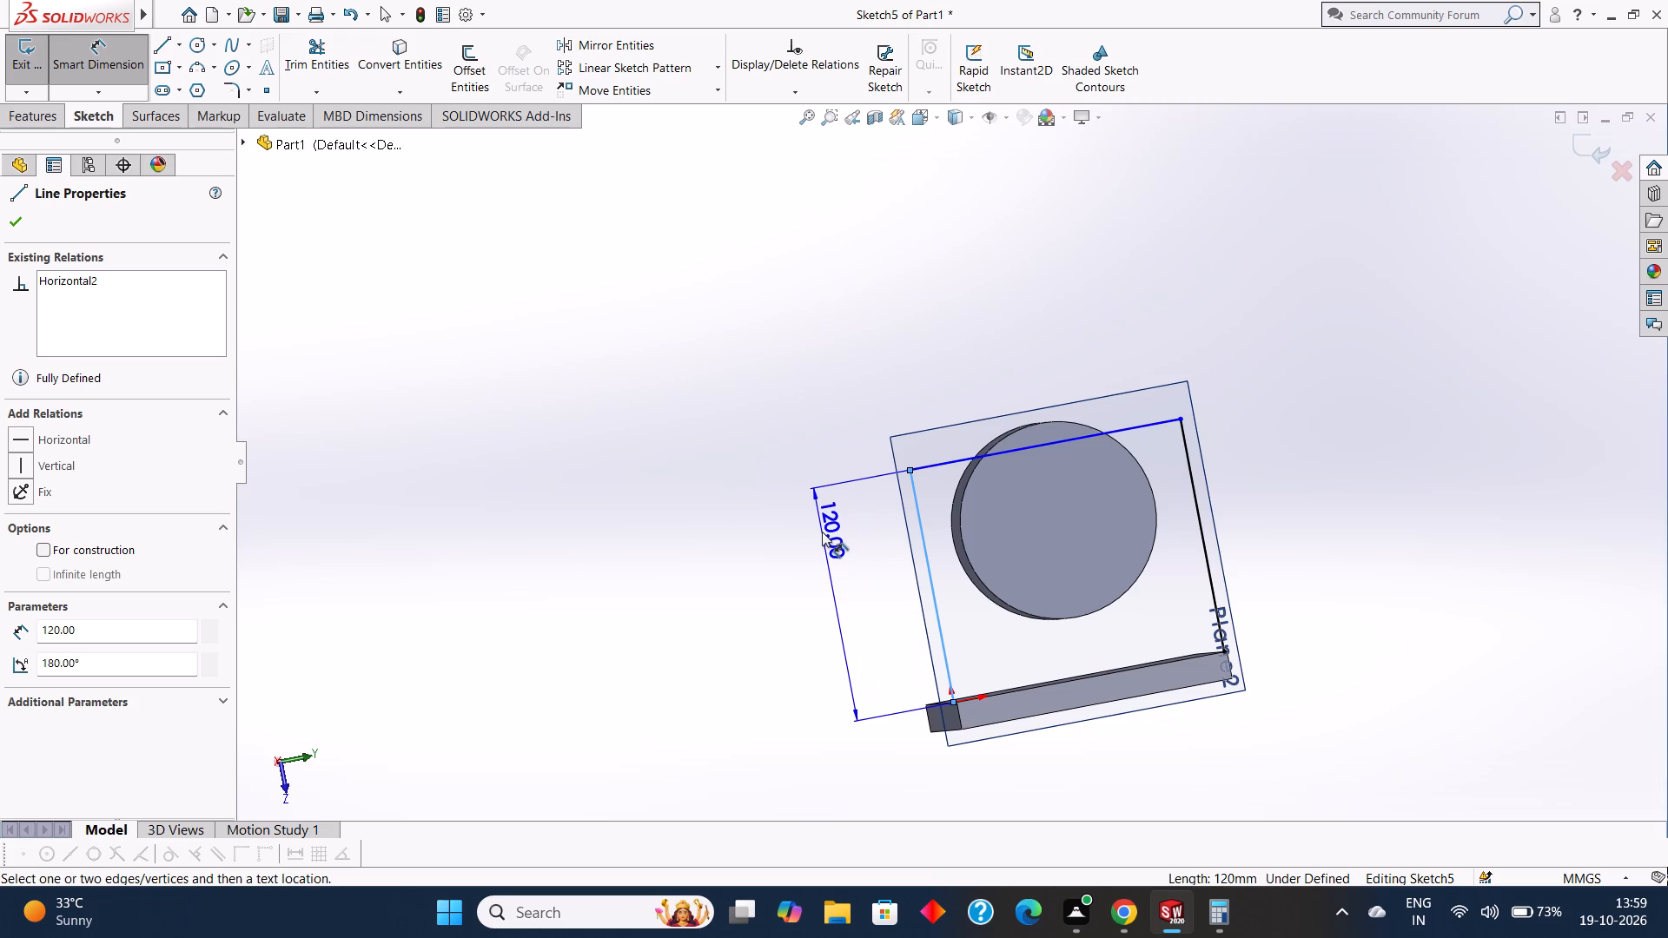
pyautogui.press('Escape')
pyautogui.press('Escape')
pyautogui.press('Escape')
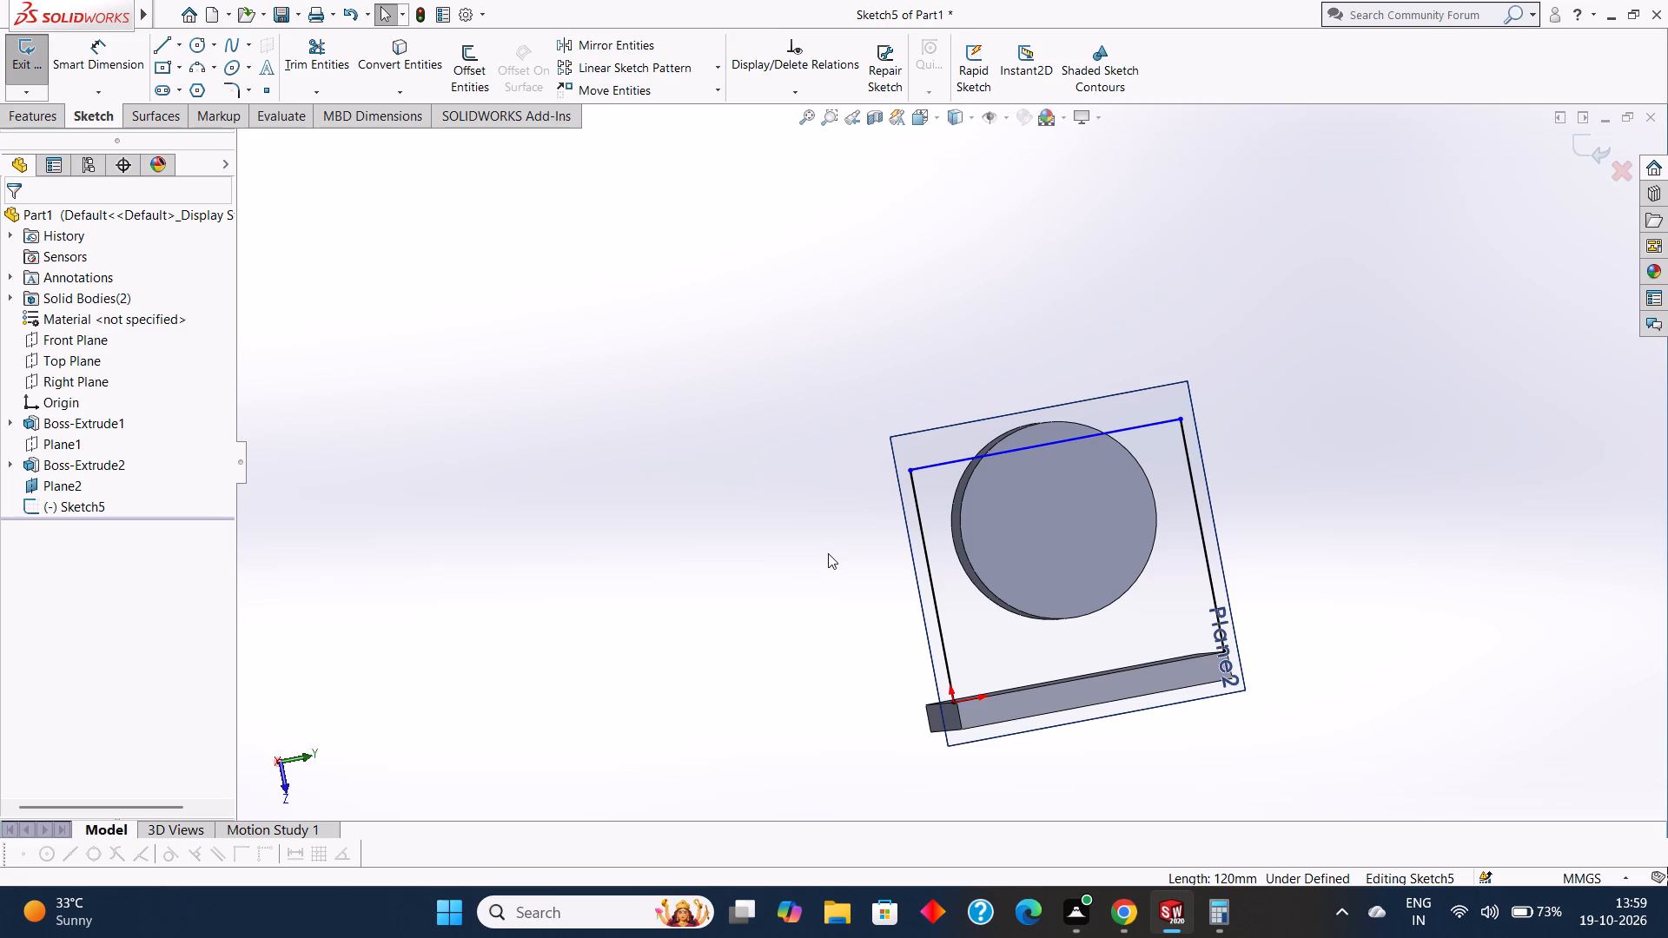
# Examine from the side how the profile's plane sits relative to the cylinder's end face and the plate's edge.
pyautogui.moveTo(828, 553); pyautogui.dragTo(935, 589, button='middle')
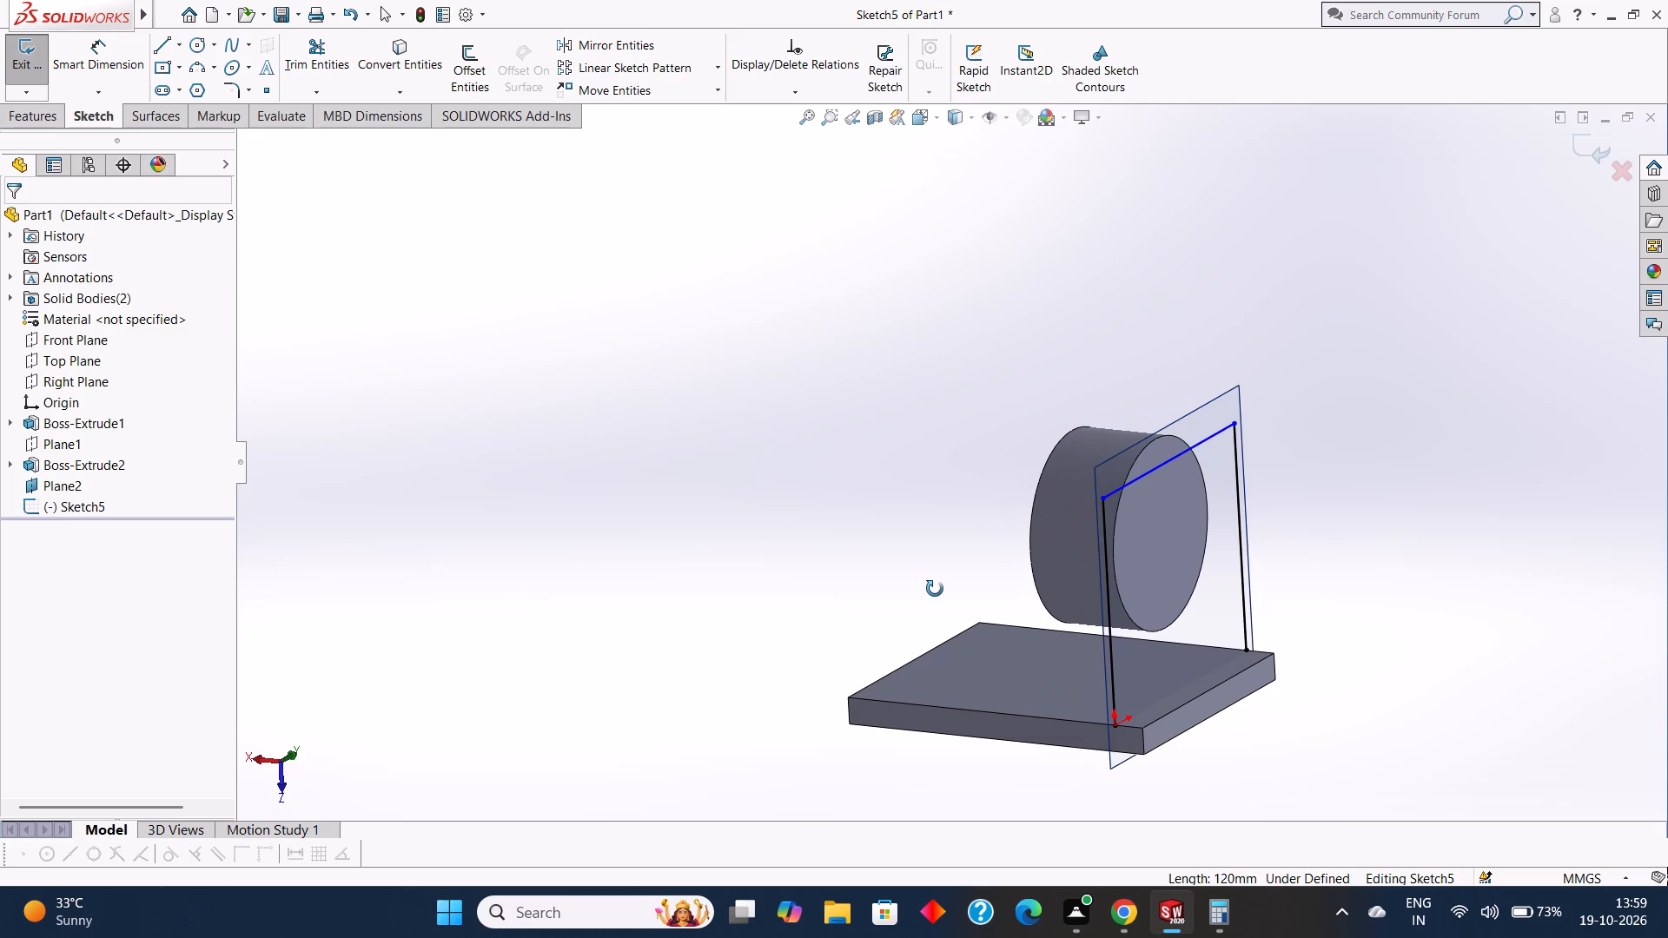
pyautogui.moveTo(935, 589); pyautogui.dragTo(957, 607, button='middle')
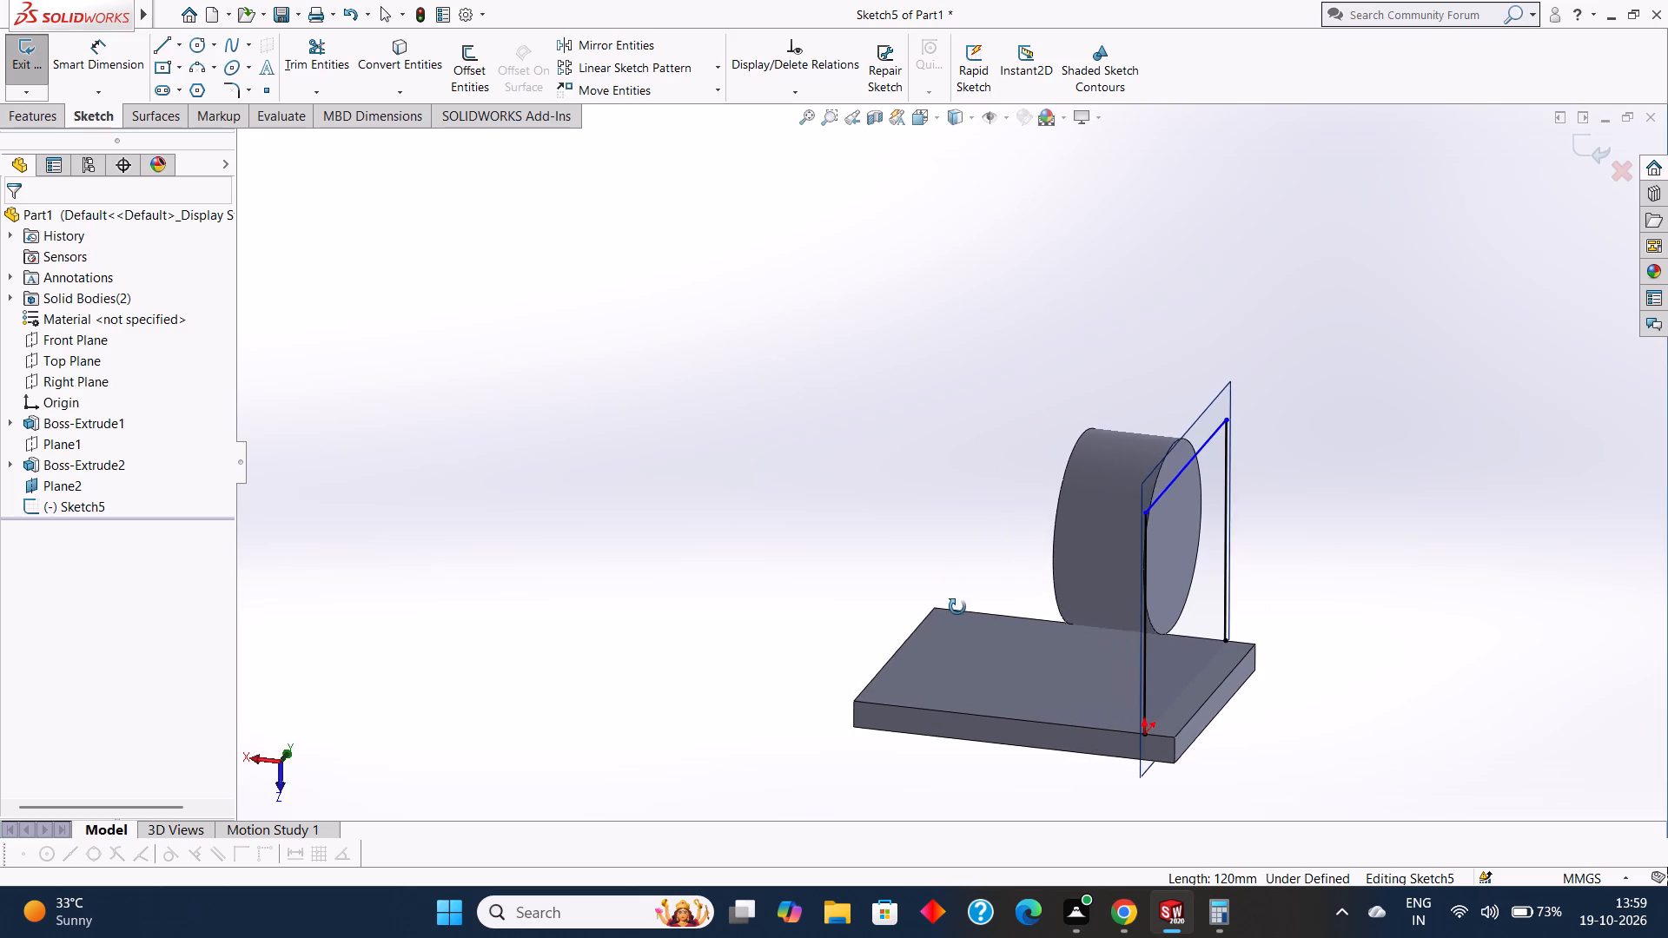
pyautogui.moveTo(957, 607); pyautogui.dragTo(967, 589, button='middle')
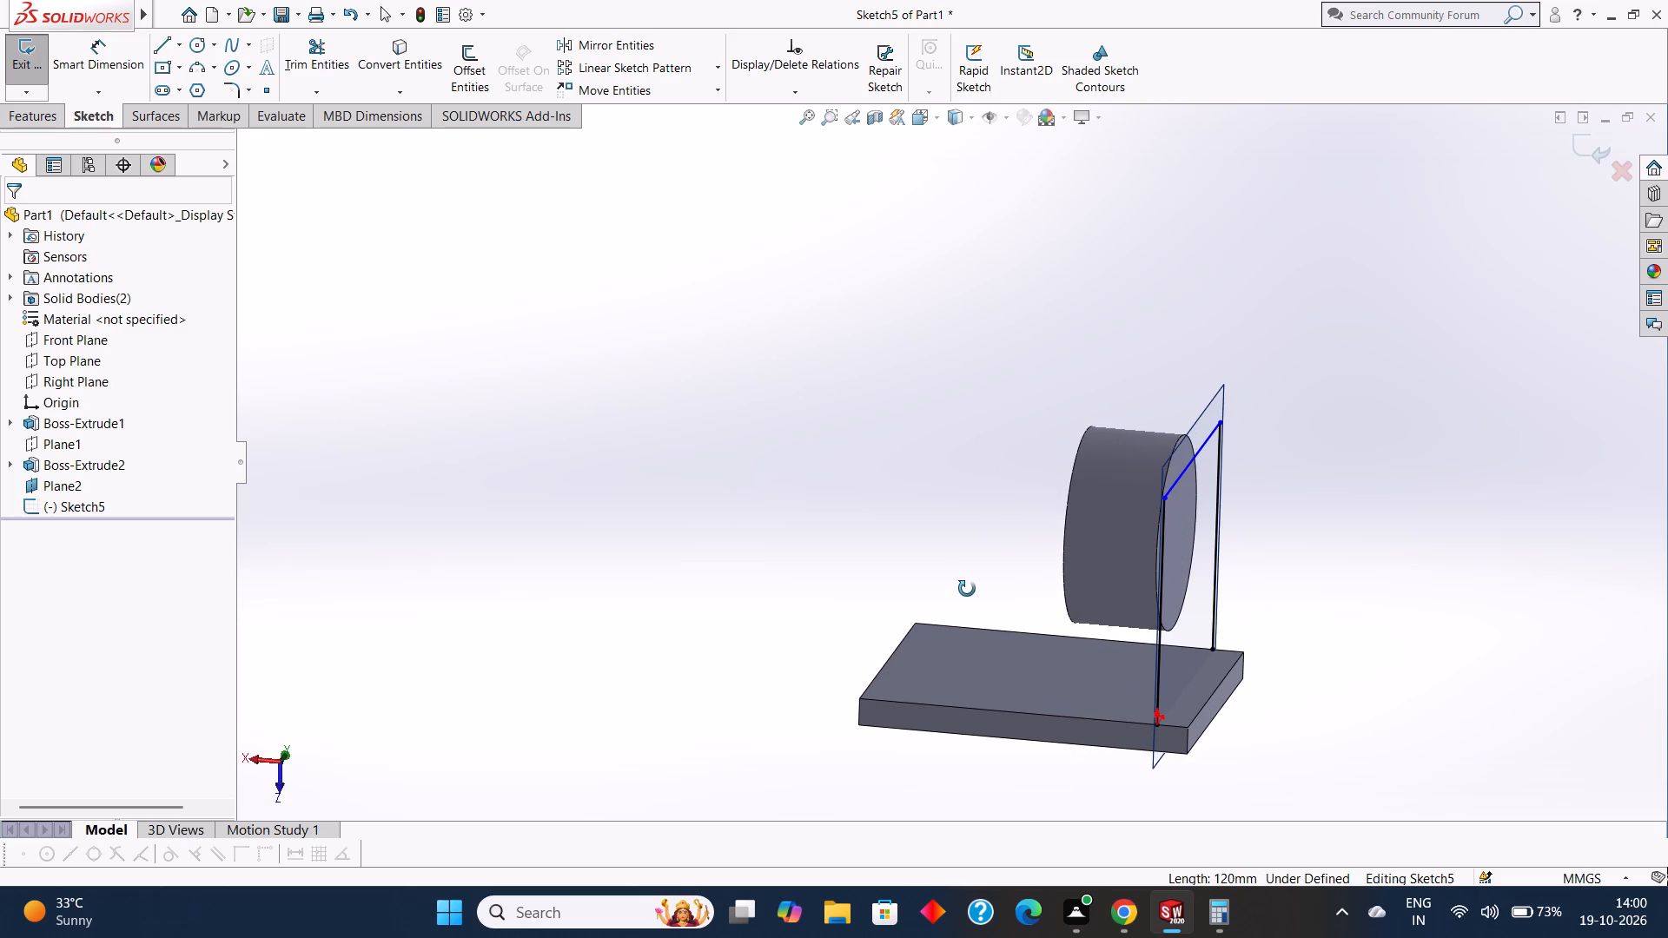
pyautogui.moveTo(967, 589); pyautogui.dragTo(976, 607, button='middle')
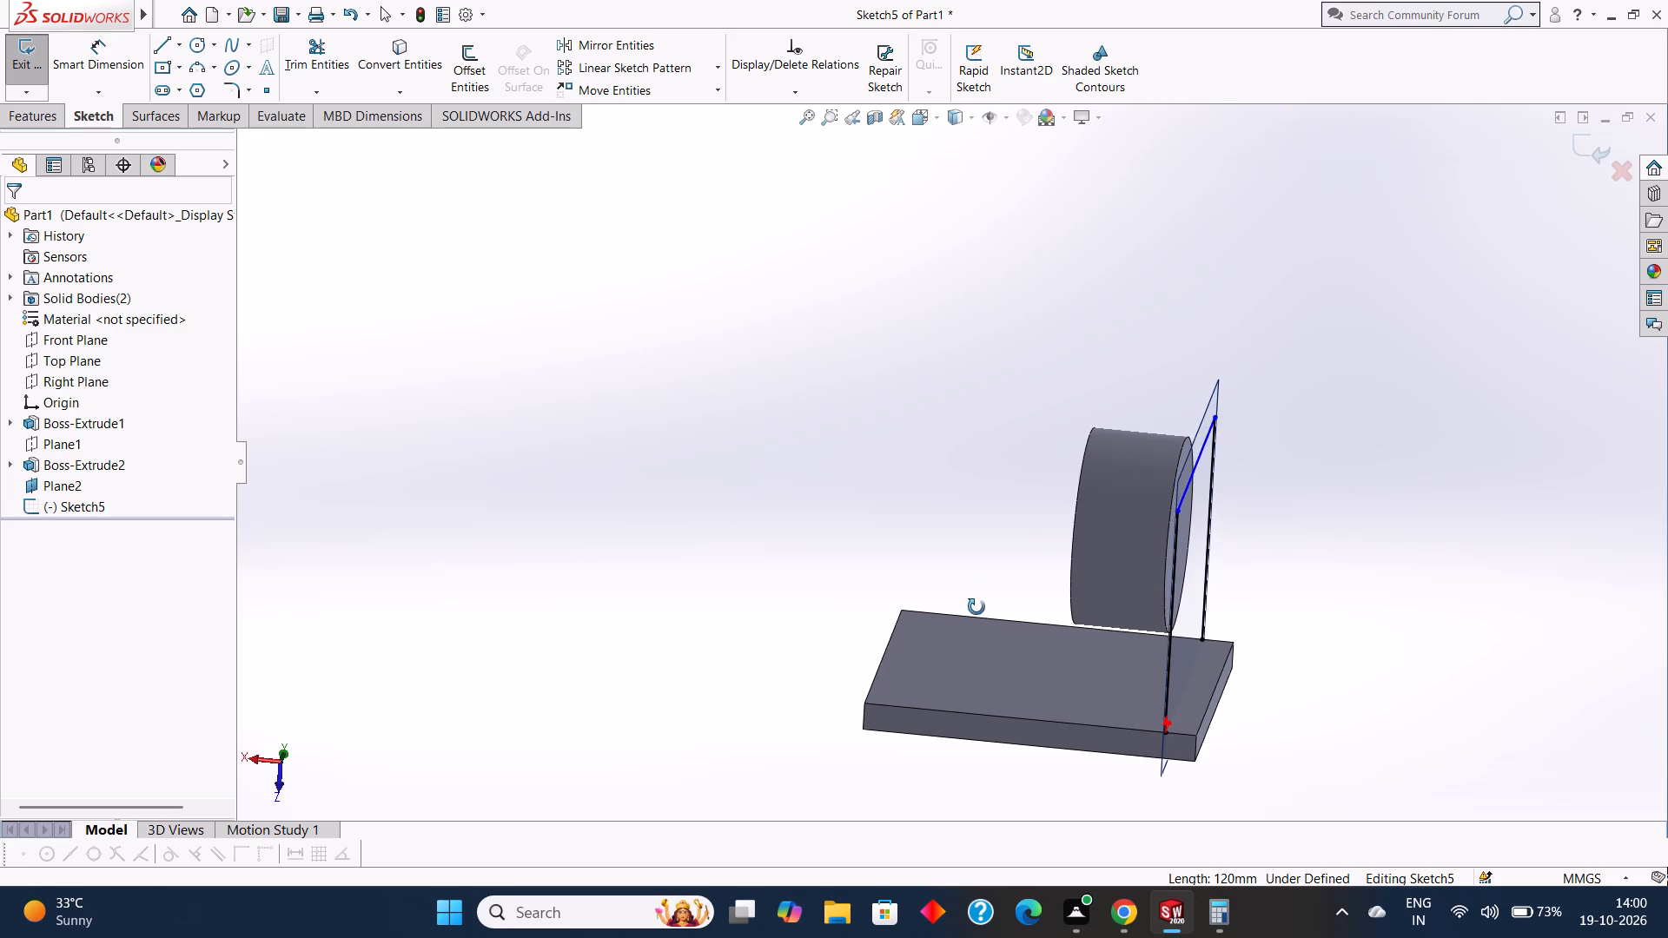
pyautogui.moveTo(976, 607); pyautogui.dragTo(996, 603, button='middle')
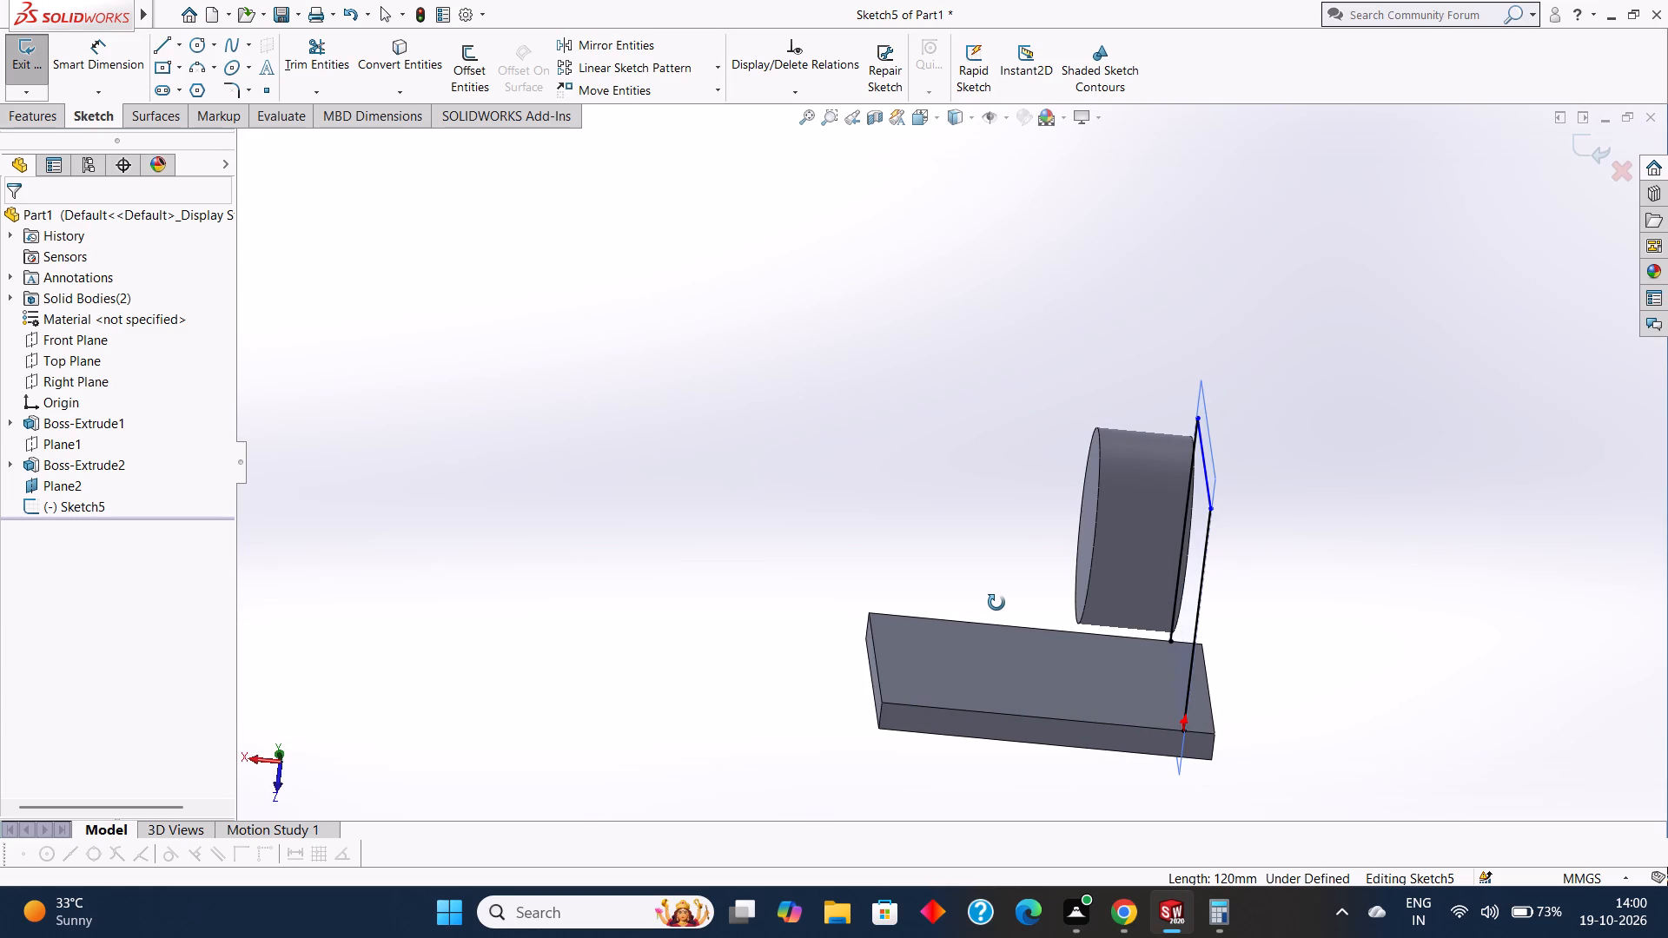
pyautogui.moveTo(996, 603); pyautogui.dragTo(999, 602, button='middle')
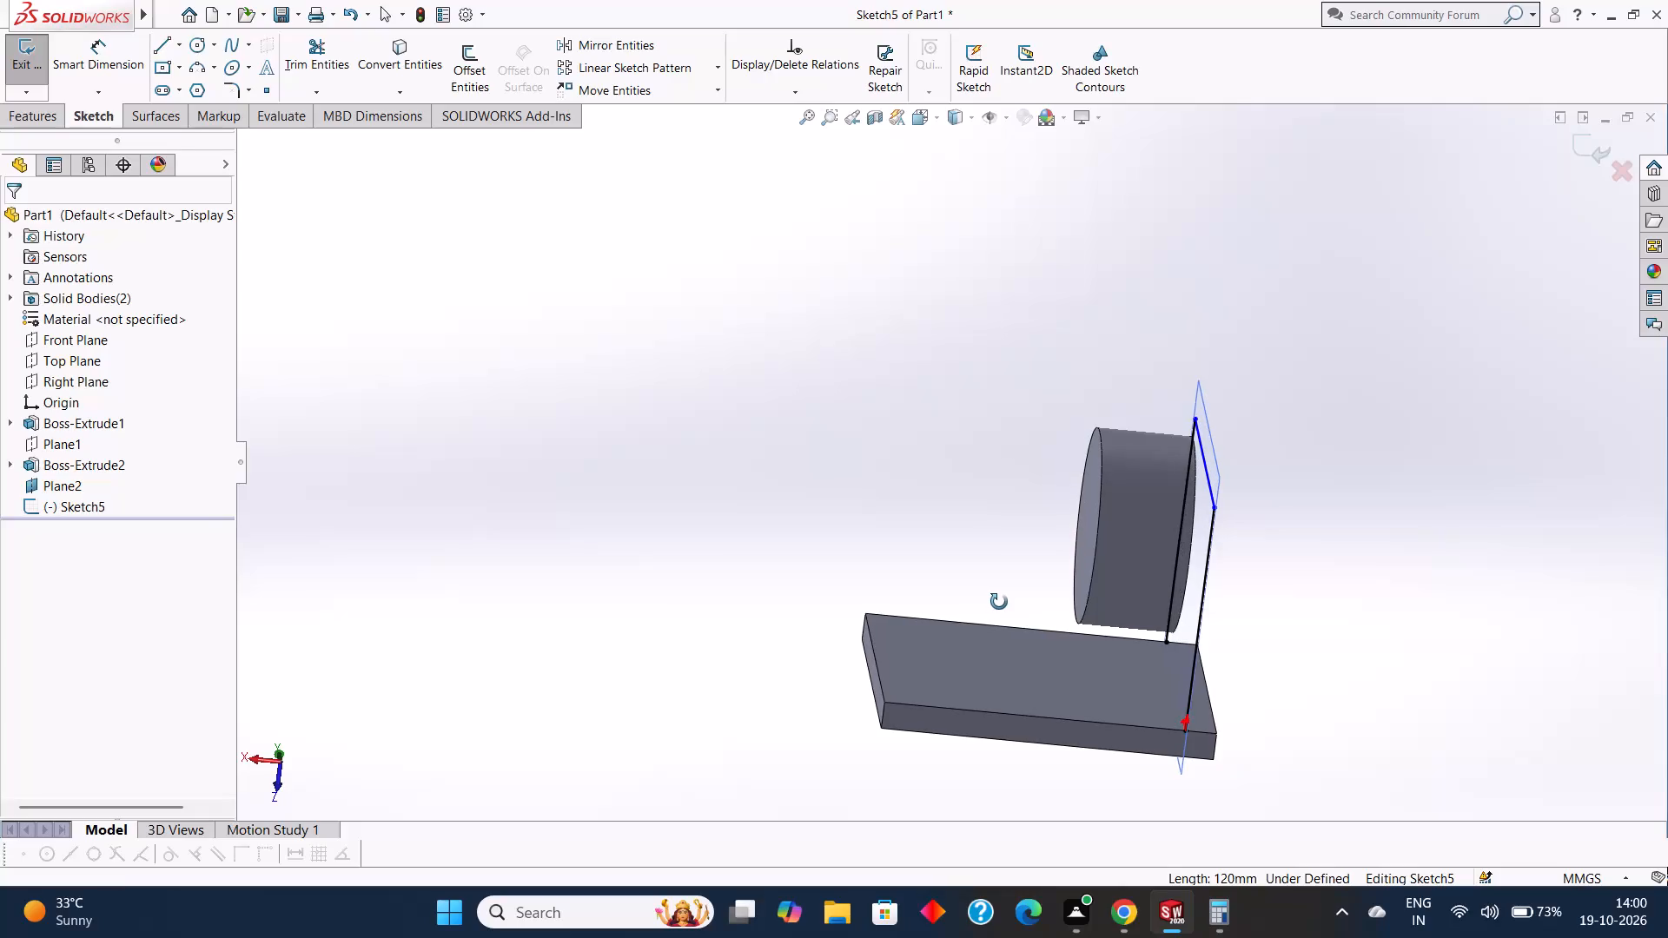
pyautogui.moveTo(999, 602); pyautogui.dragTo(1040, 601, button='middle')
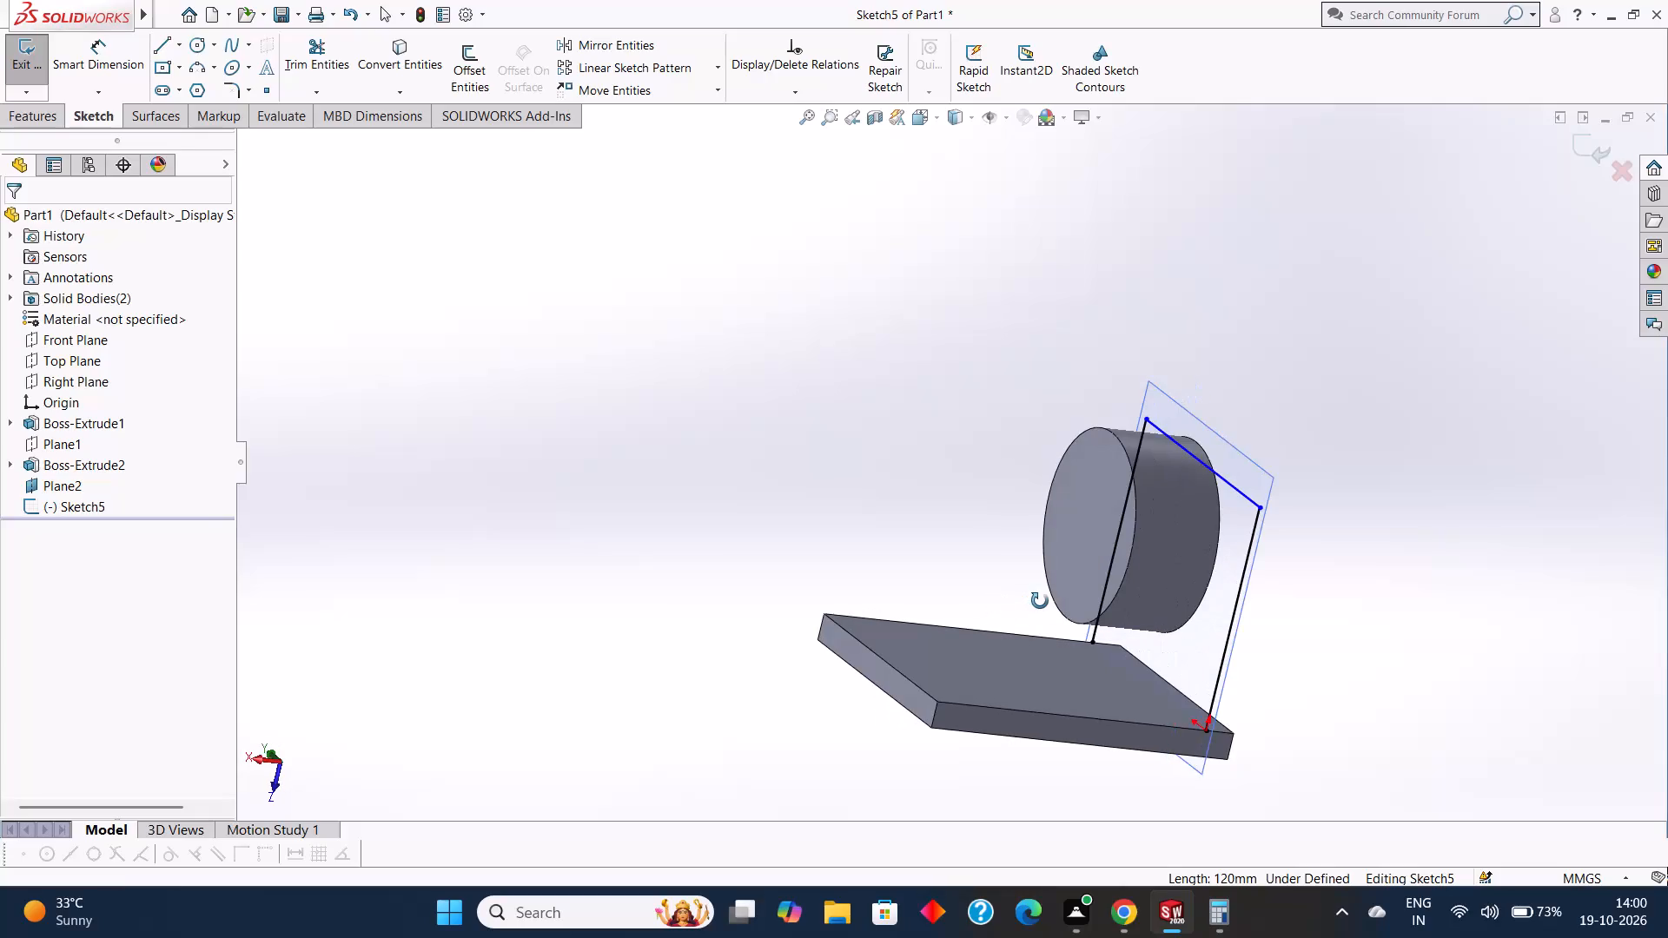
pyautogui.moveTo(1040, 601); pyautogui.dragTo(1042, 599, button='middle')
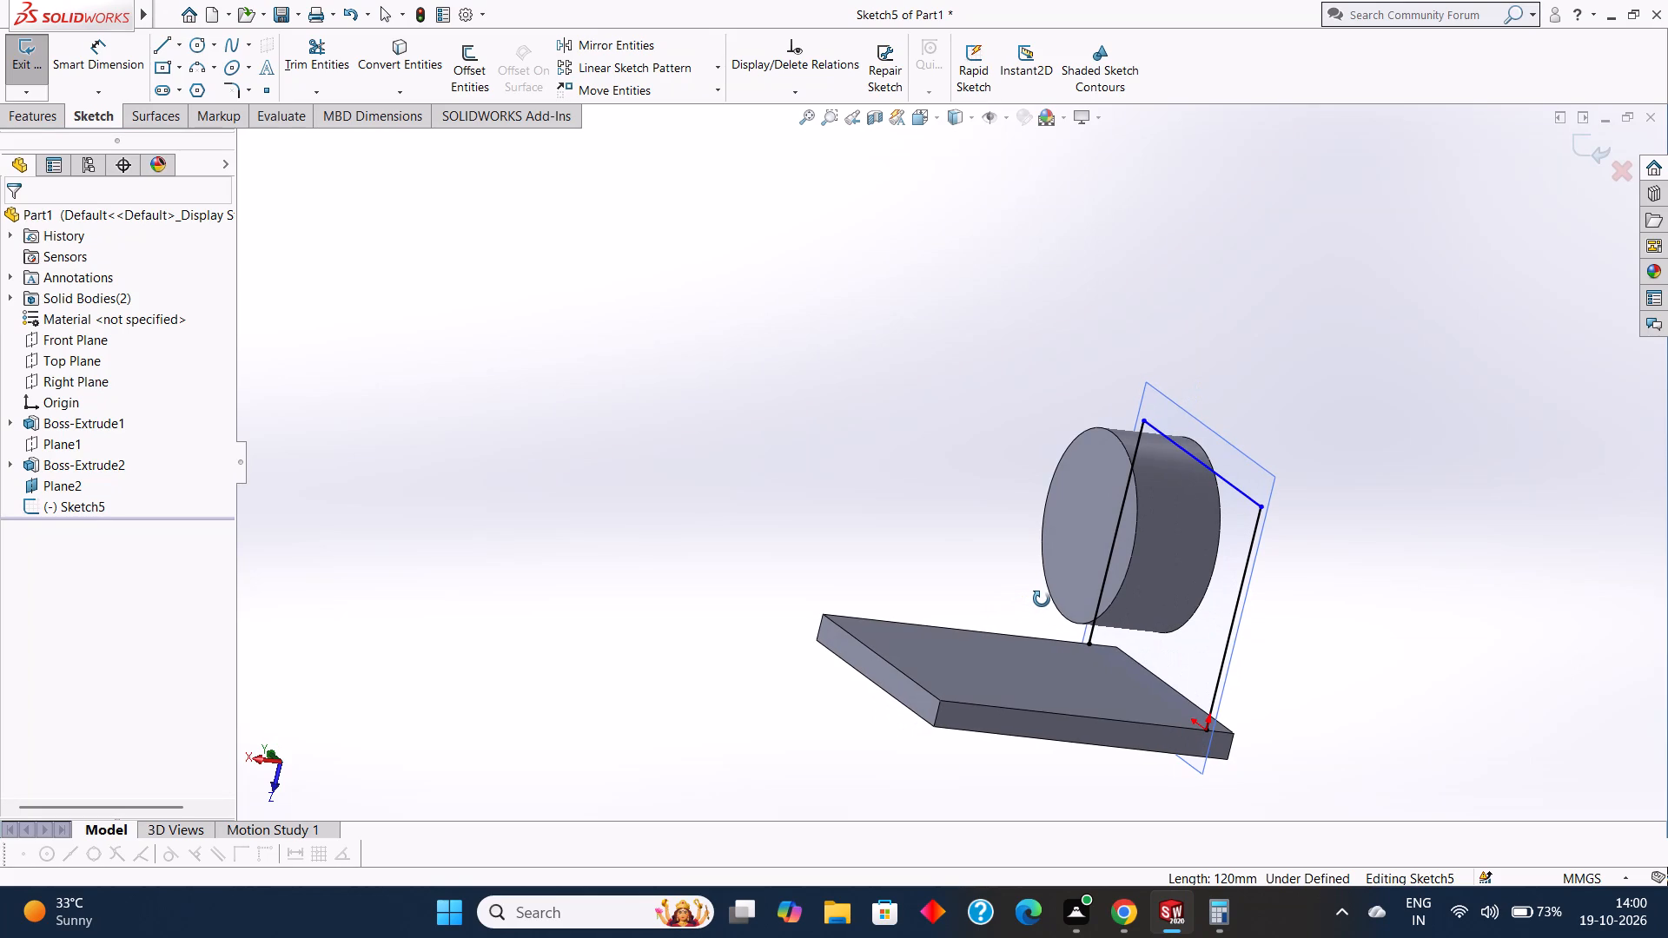
pyautogui.moveTo(1042, 599); pyautogui.dragTo(1043, 602, button='middle')
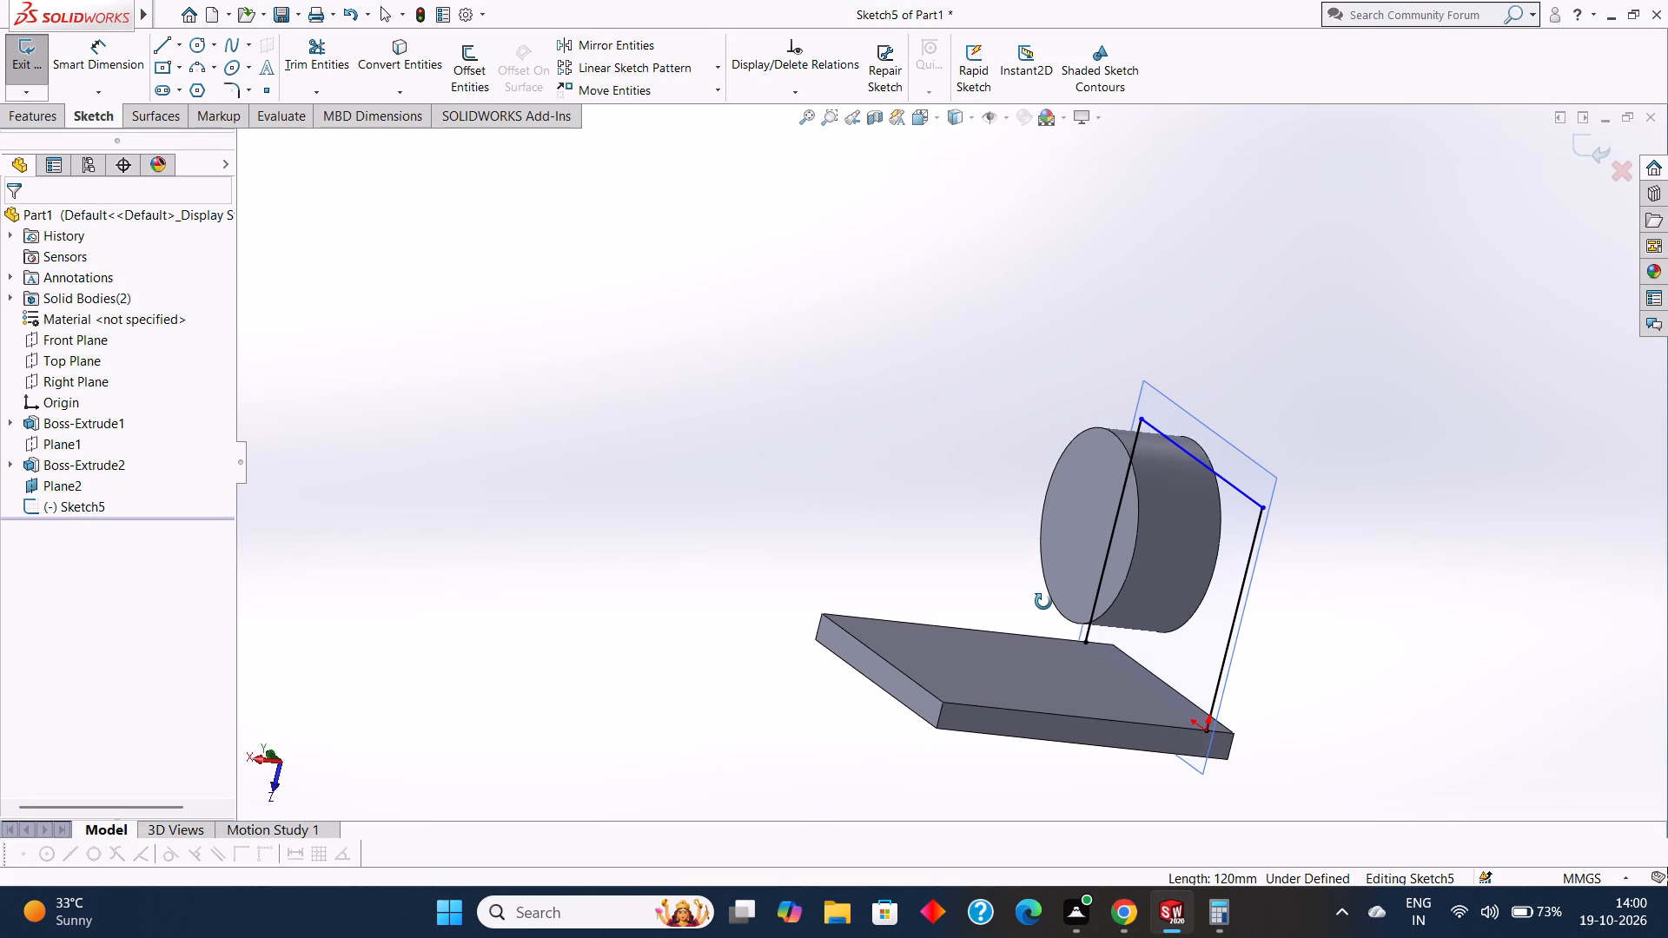
pyautogui.moveTo(1043, 602); pyautogui.dragTo(1009, 609, button='middle')
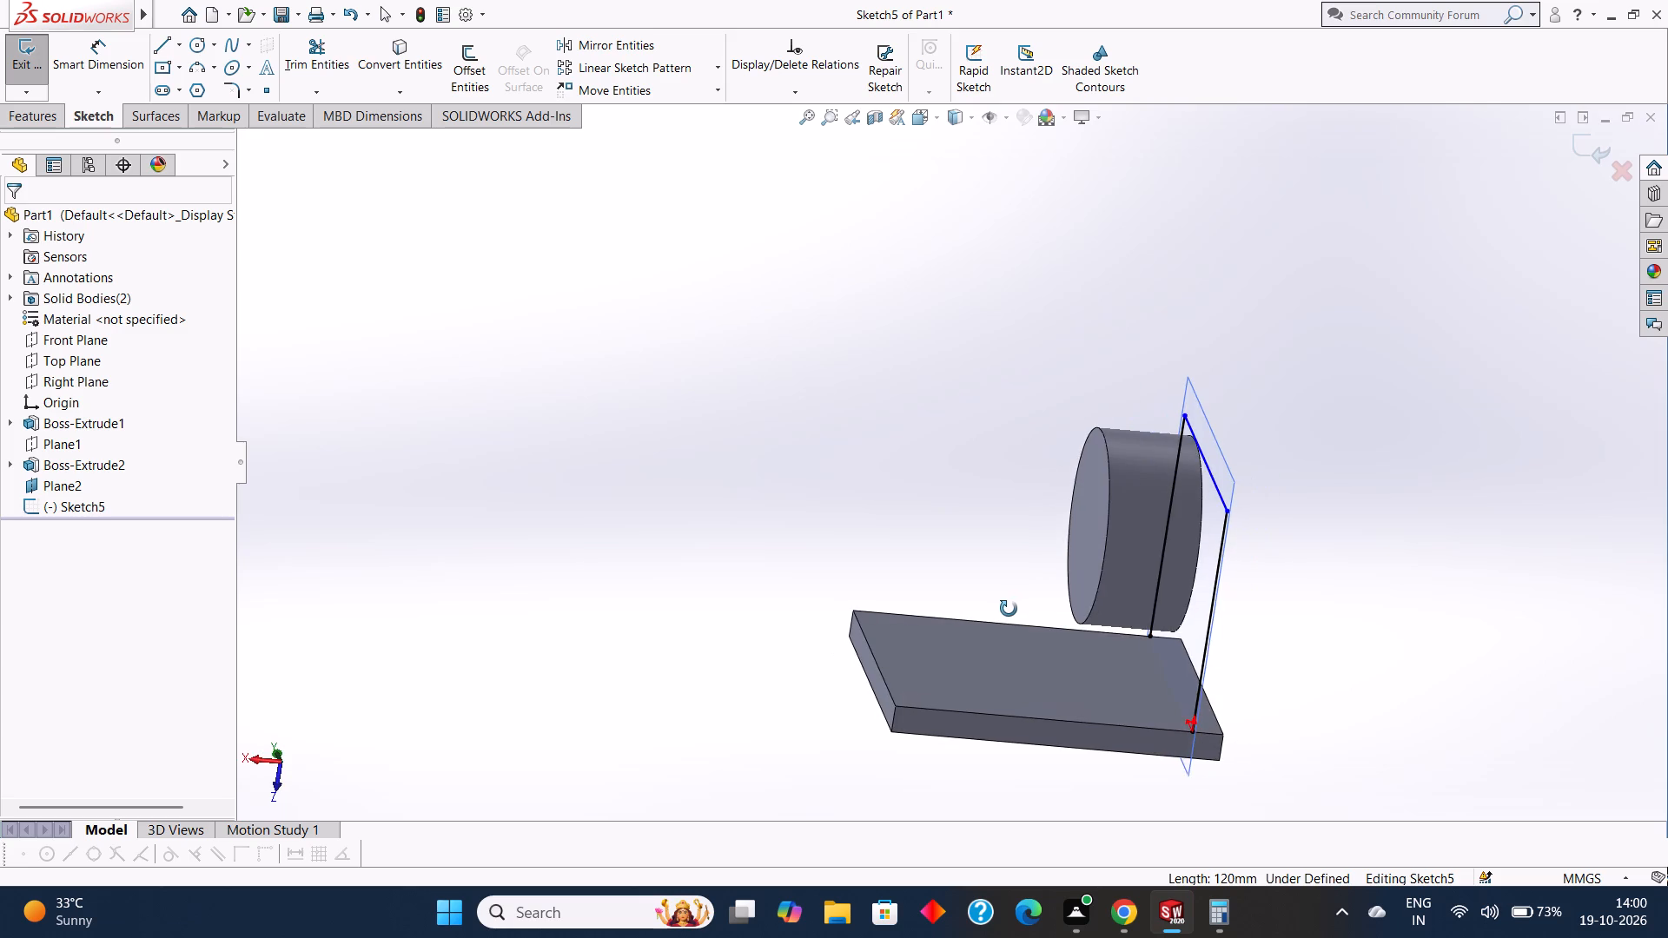
pyautogui.moveTo(1009, 609); pyautogui.dragTo(1004, 601, button='middle')
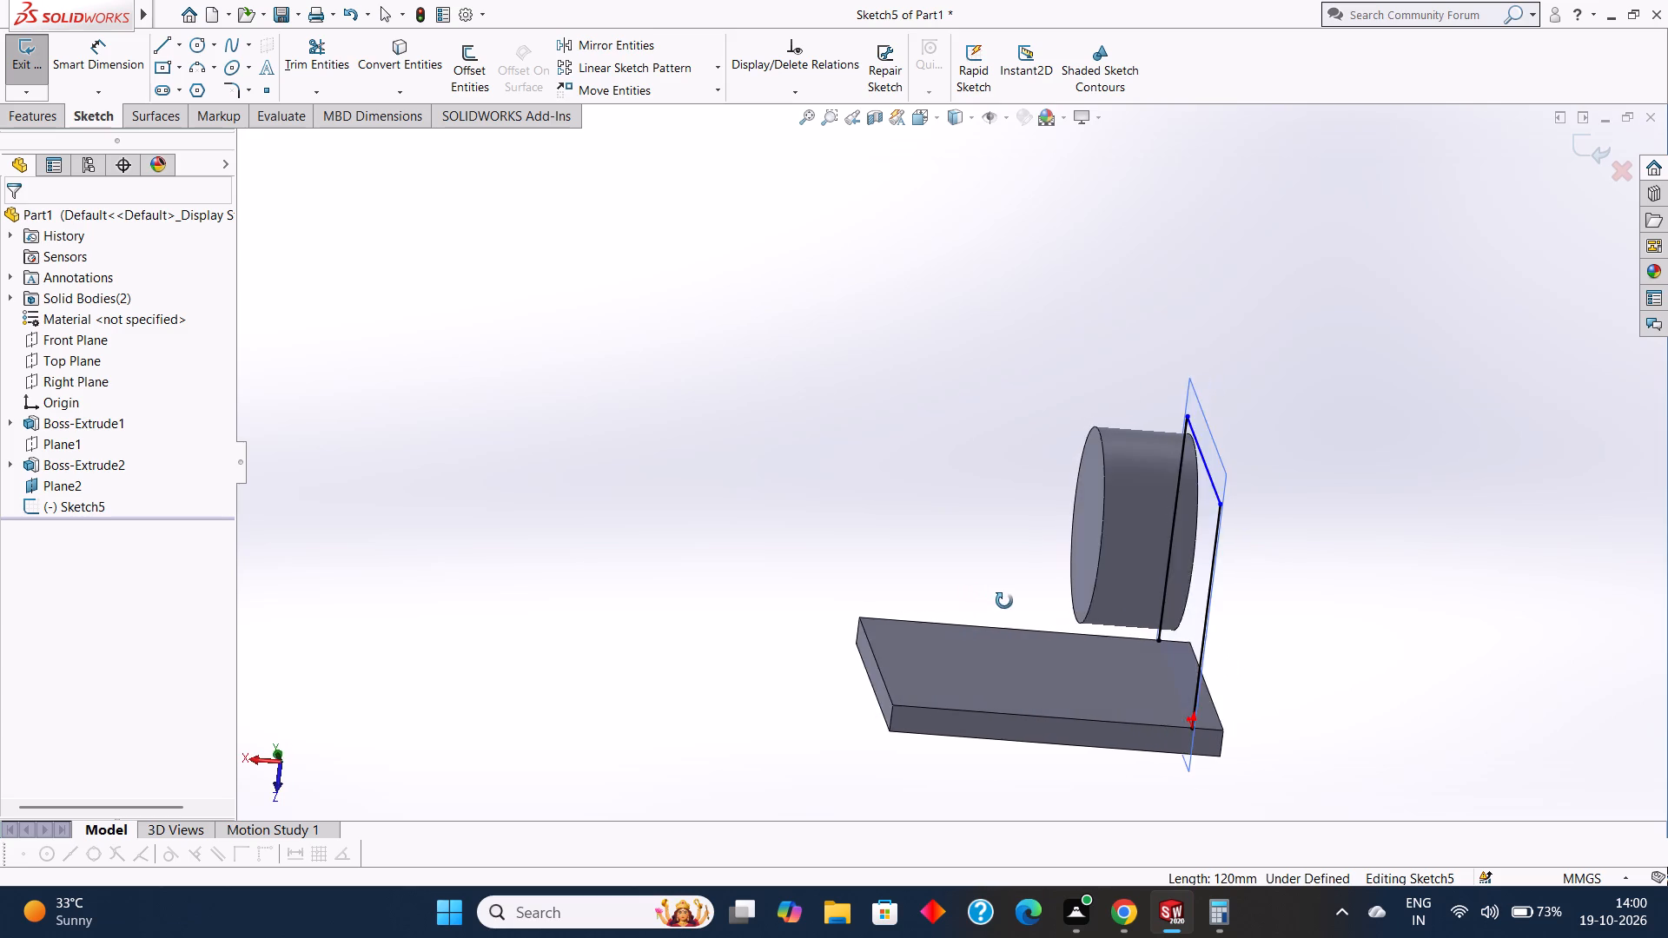
pyautogui.moveTo(1004, 601); pyautogui.dragTo(979, 608, button='middle')
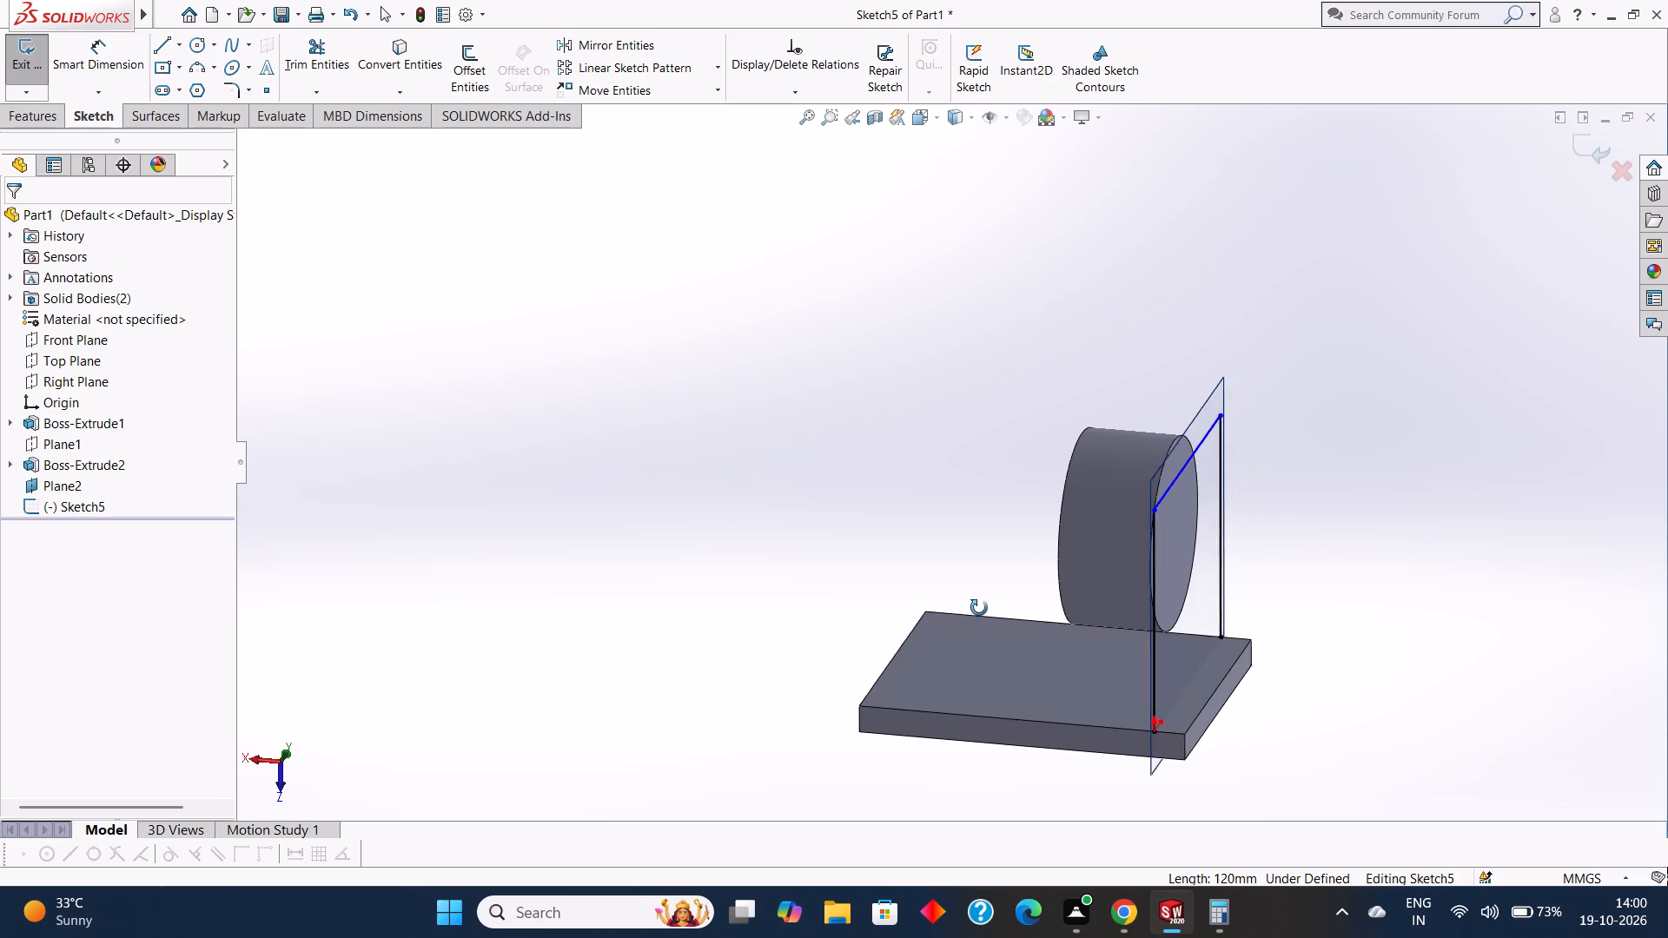
pyautogui.moveTo(979, 608); pyautogui.dragTo(966, 608, button='middle')
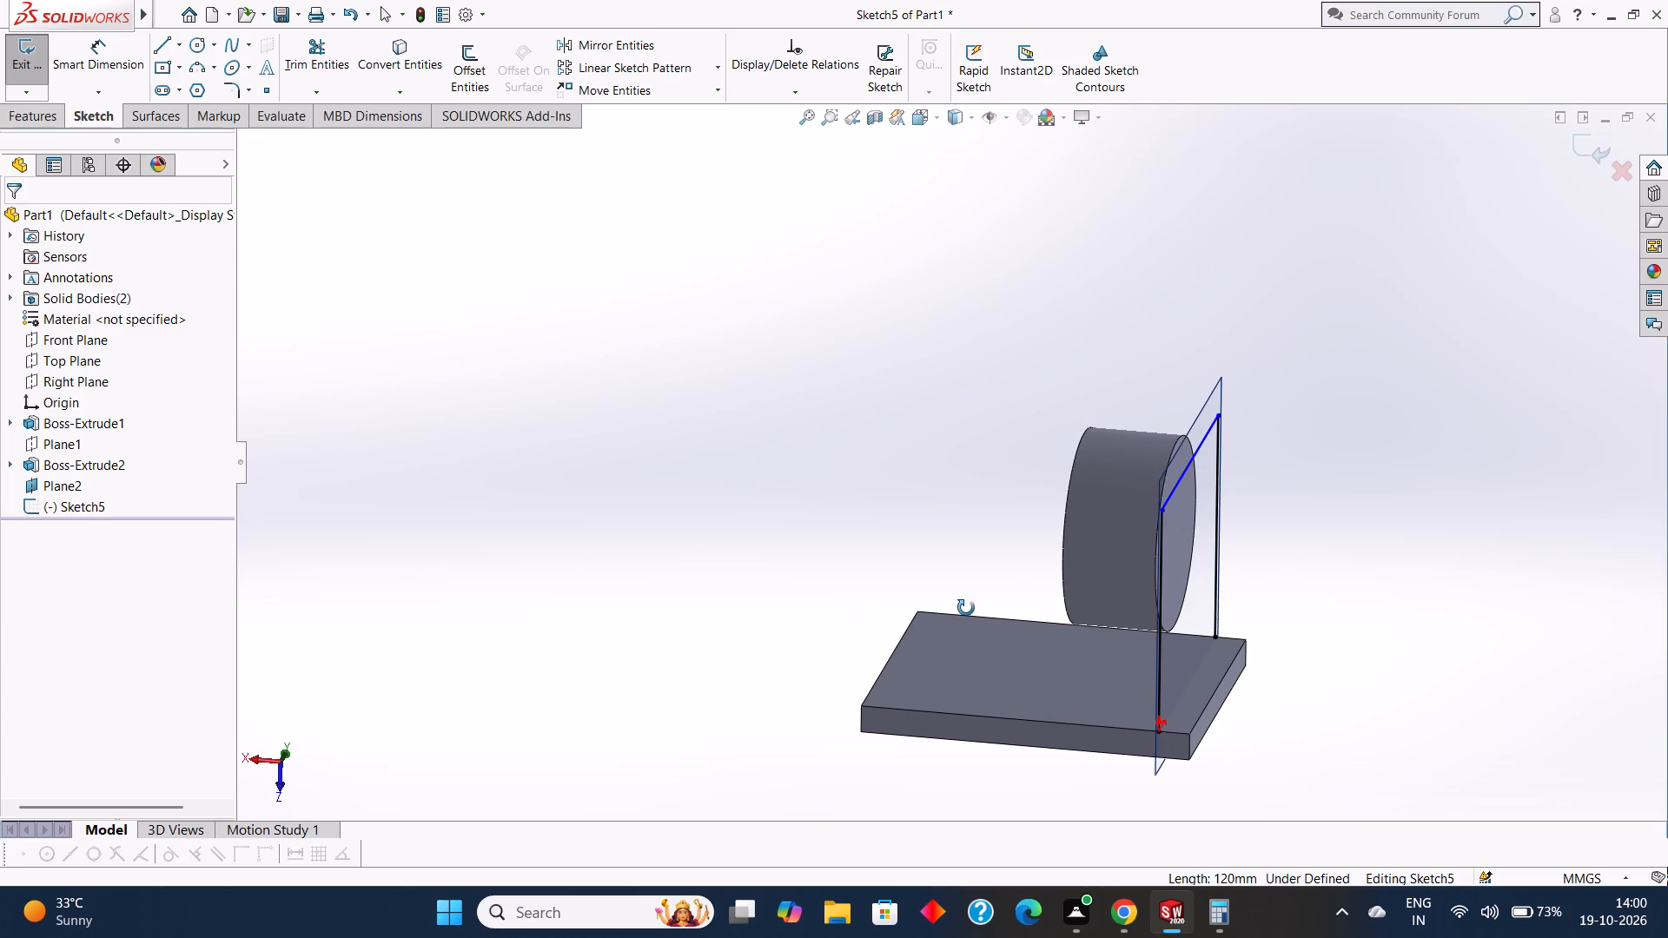
pyautogui.moveTo(966, 608); pyautogui.dragTo(983, 602, button='middle')
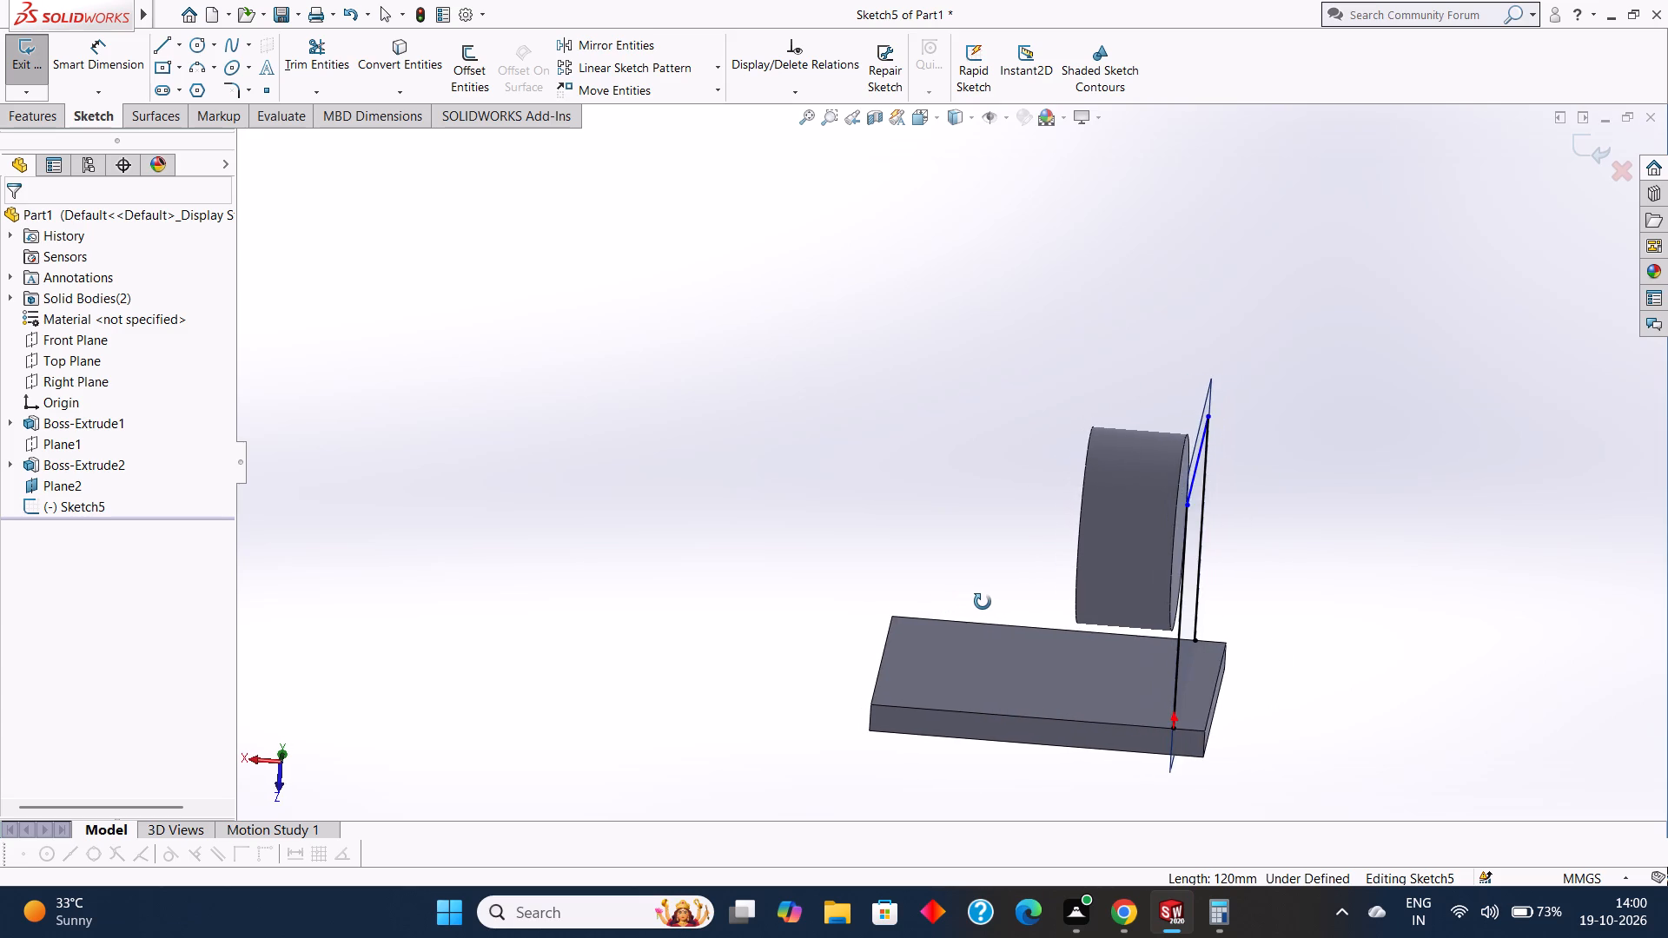
pyautogui.moveTo(983, 602); pyautogui.dragTo(990, 604, button='middle')
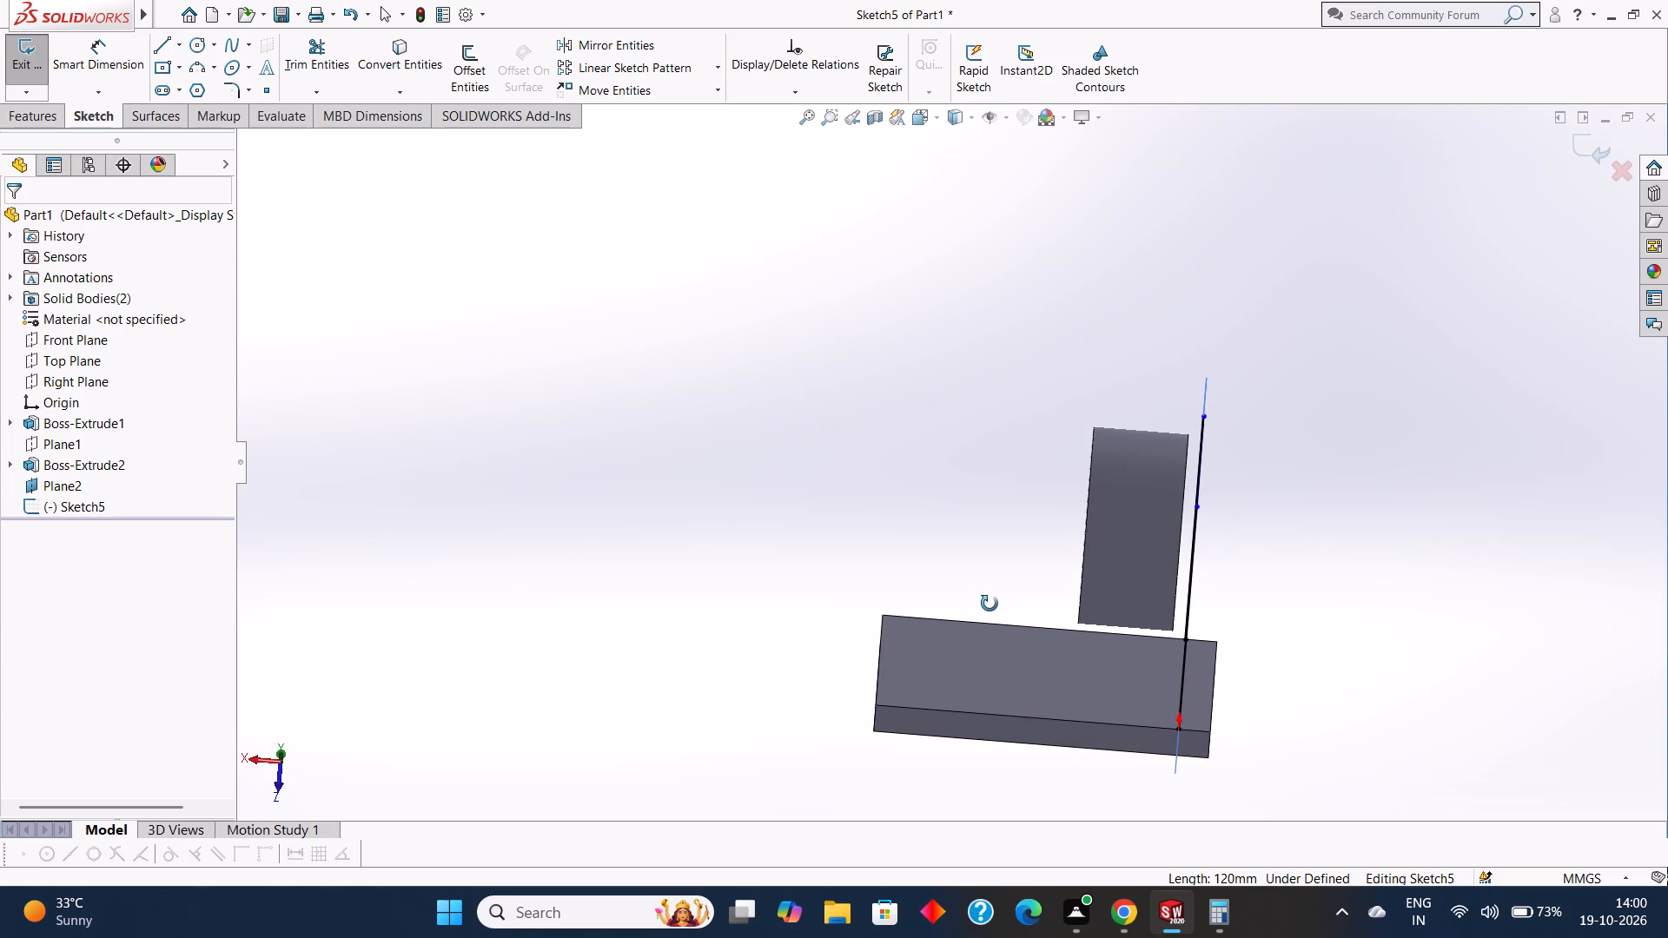
pyautogui.moveTo(990, 604); pyautogui.dragTo(990, 604, button='middle')
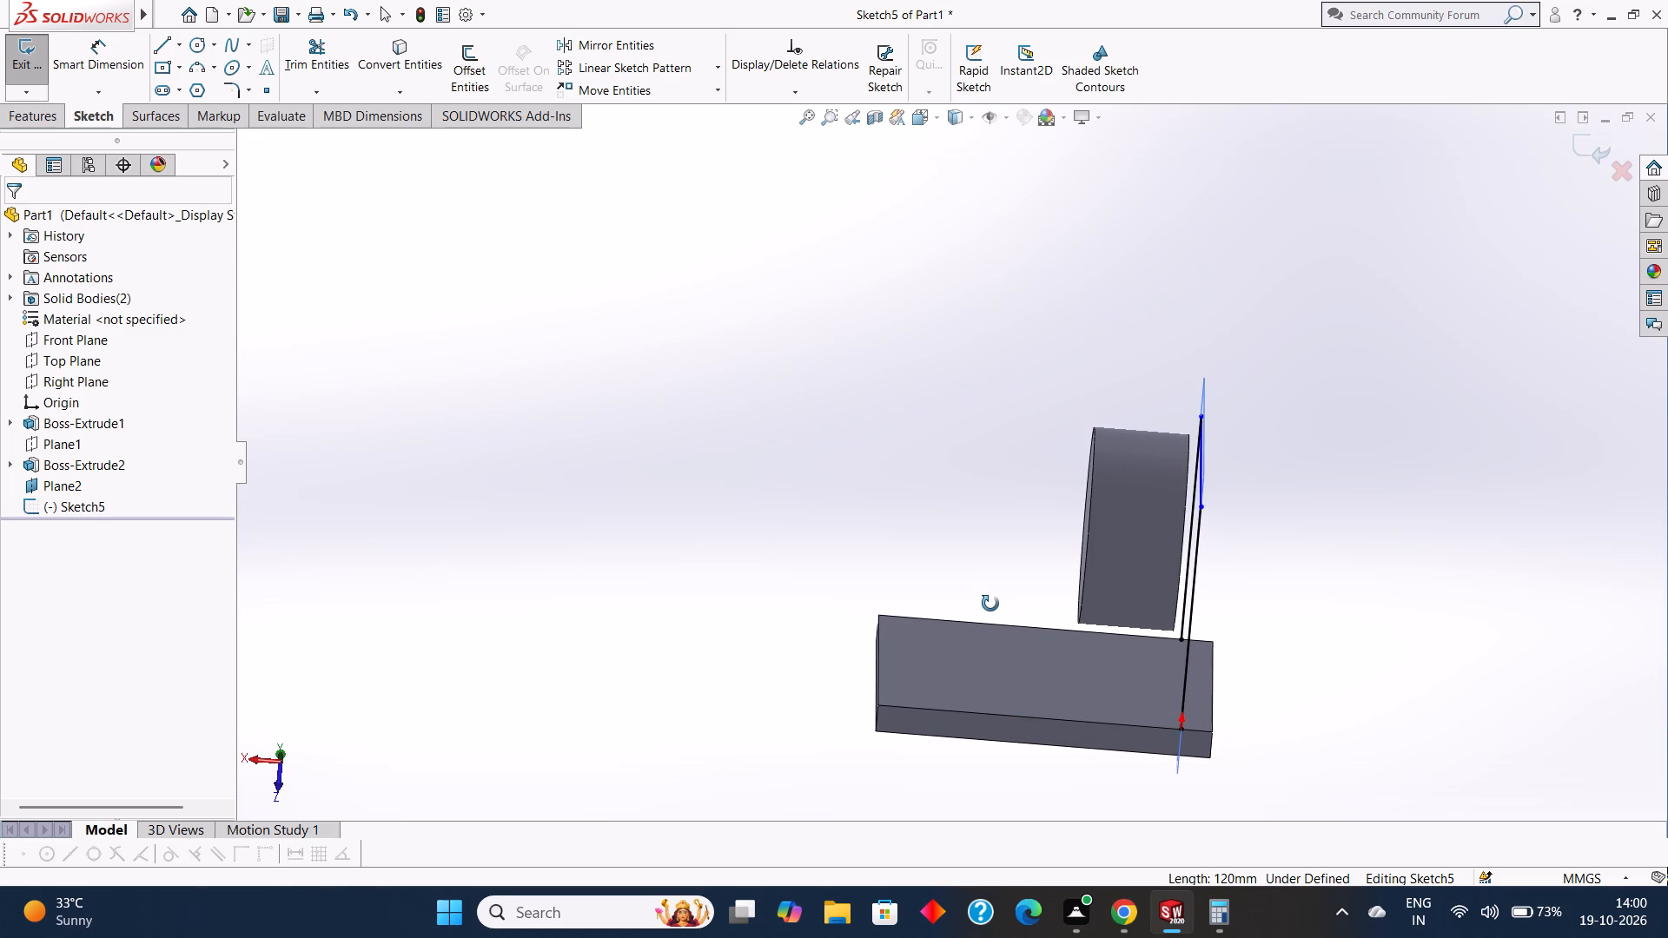
# Examine the three-line profile on the offset plane from oblique angles relative to the cylinder and plate.
pyautogui.moveTo(990, 604); pyautogui.dragTo(1009, 604, button='middle')
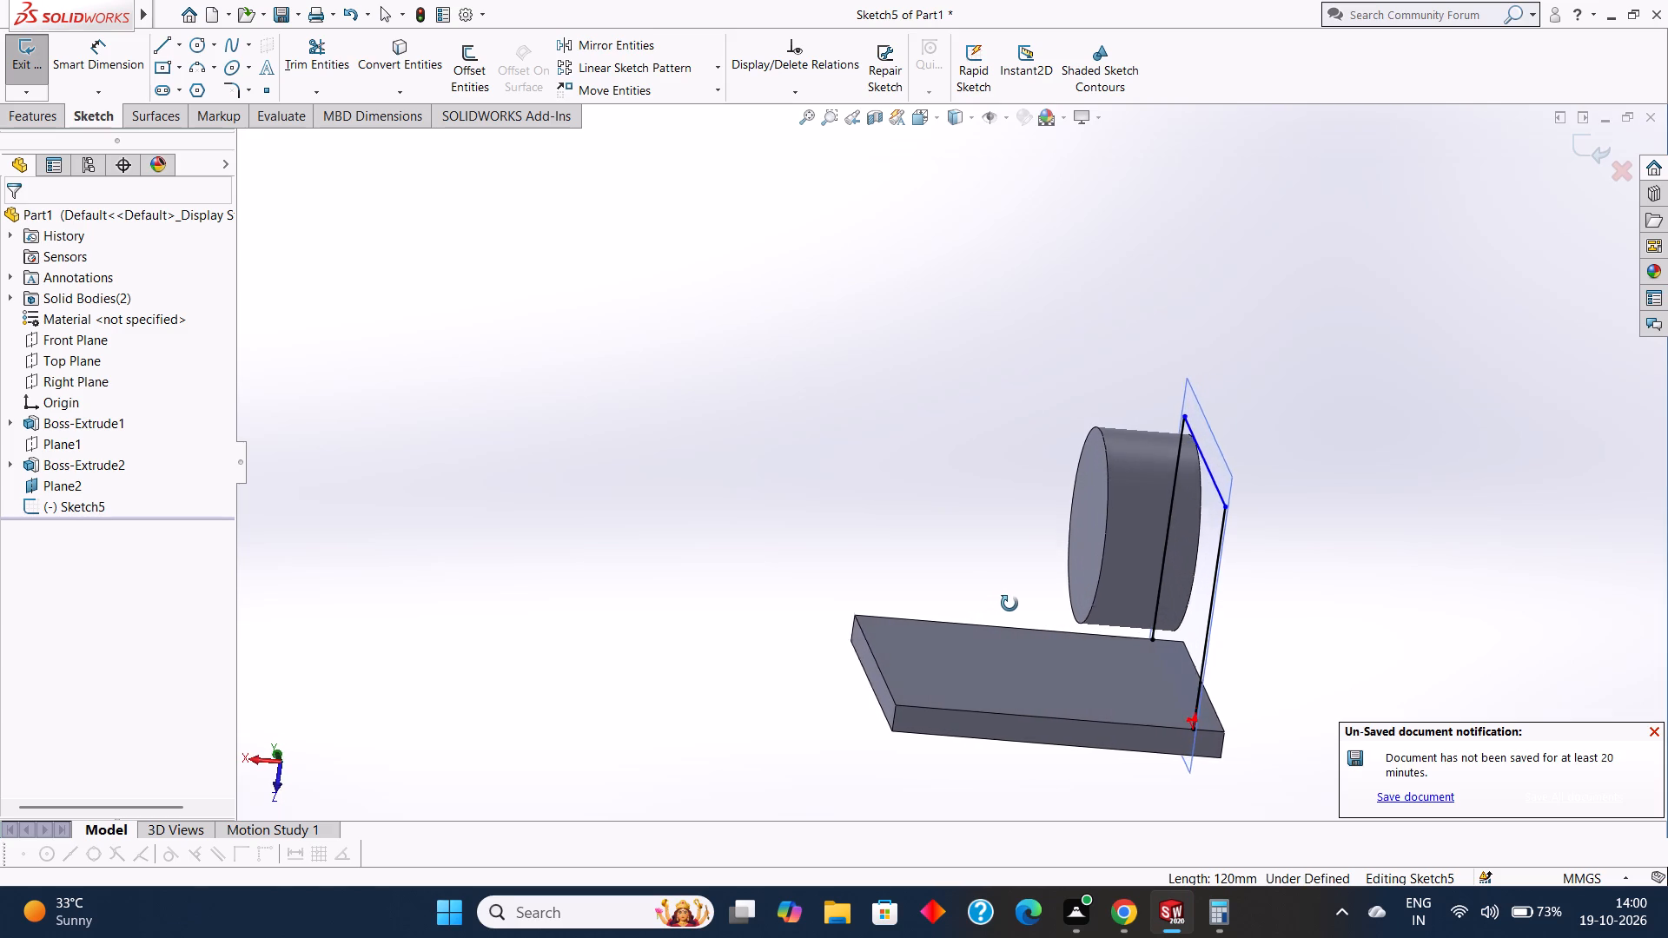
pyautogui.moveTo(1009, 604); pyautogui.dragTo(1020, 606, button='middle')
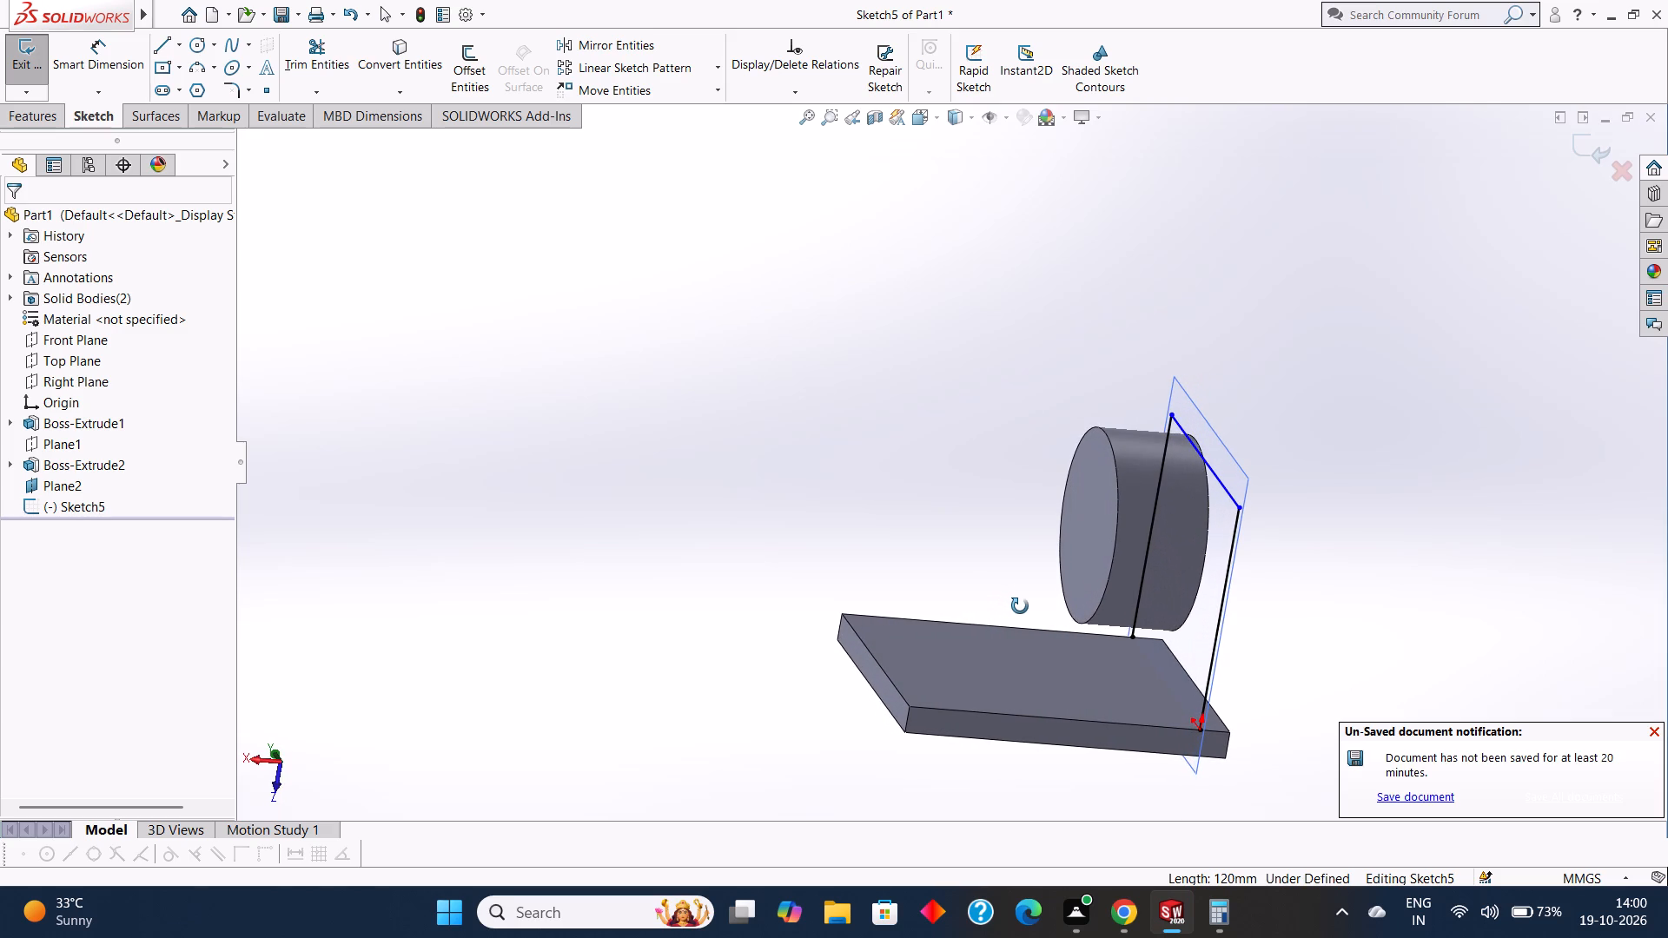
pyautogui.moveTo(1020, 606); pyautogui.dragTo(1036, 607, button='middle')
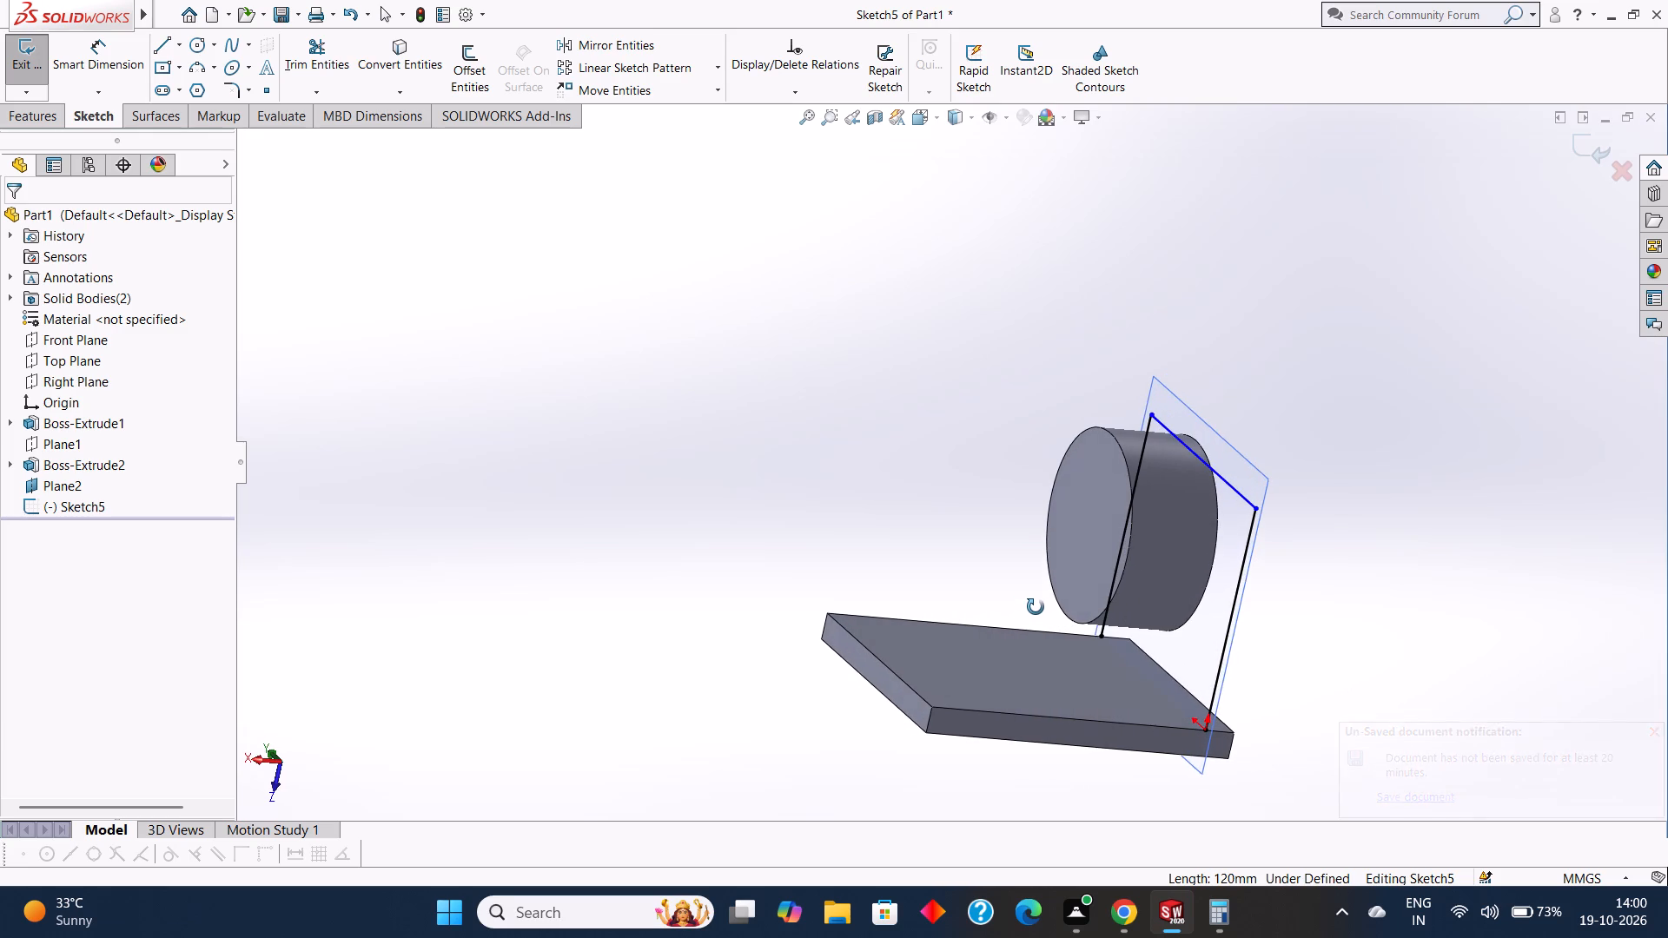
pyautogui.moveTo(1036, 607); pyautogui.dragTo(1036, 608, button='middle')
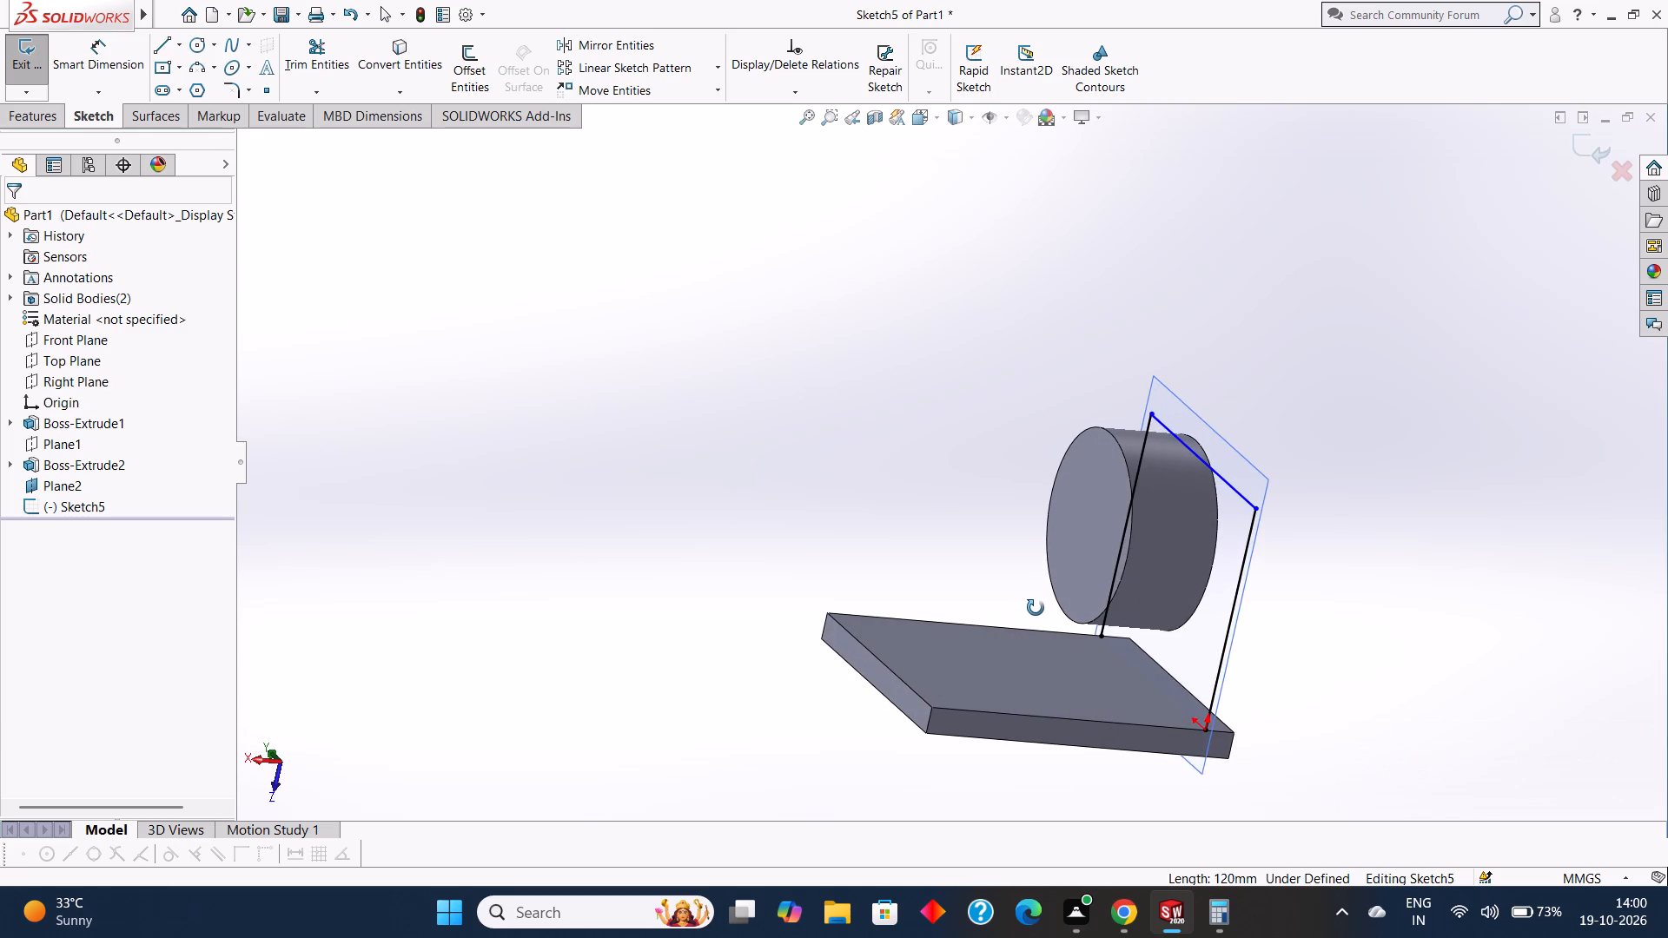
pyautogui.moveTo(1036, 608); pyautogui.dragTo(1044, 609, button='middle')
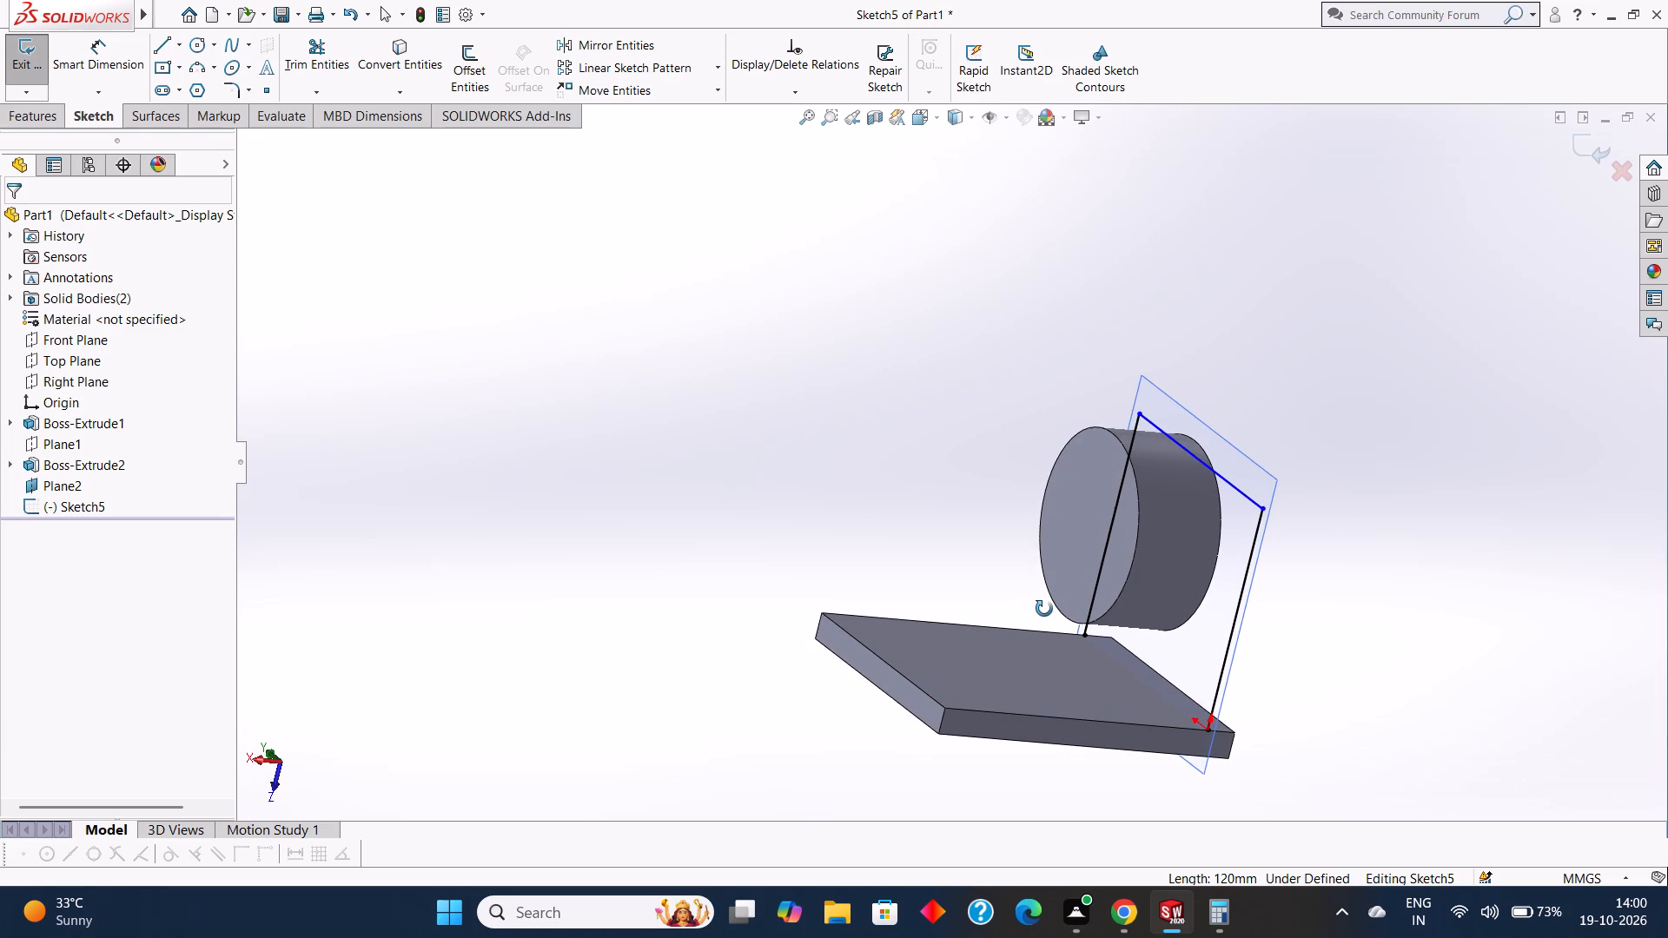
pyautogui.moveTo(1044, 609); pyautogui.dragTo(1050, 613, button='middle')
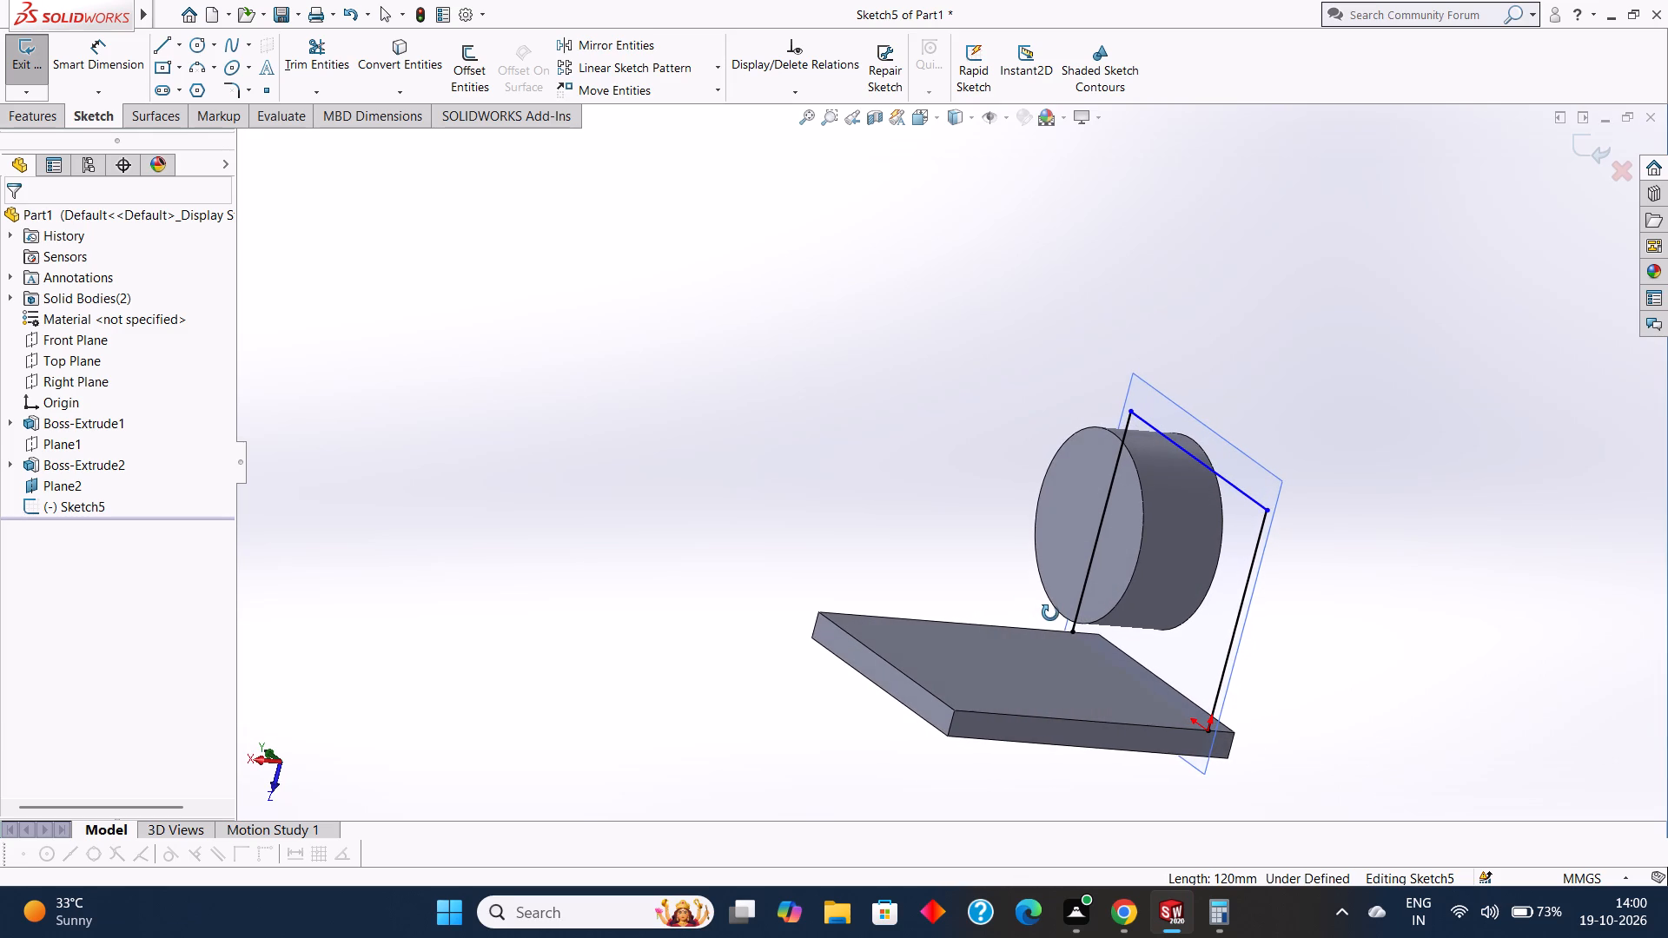
pyautogui.moveTo(1050, 613); pyautogui.dragTo(1058, 604, button='middle')
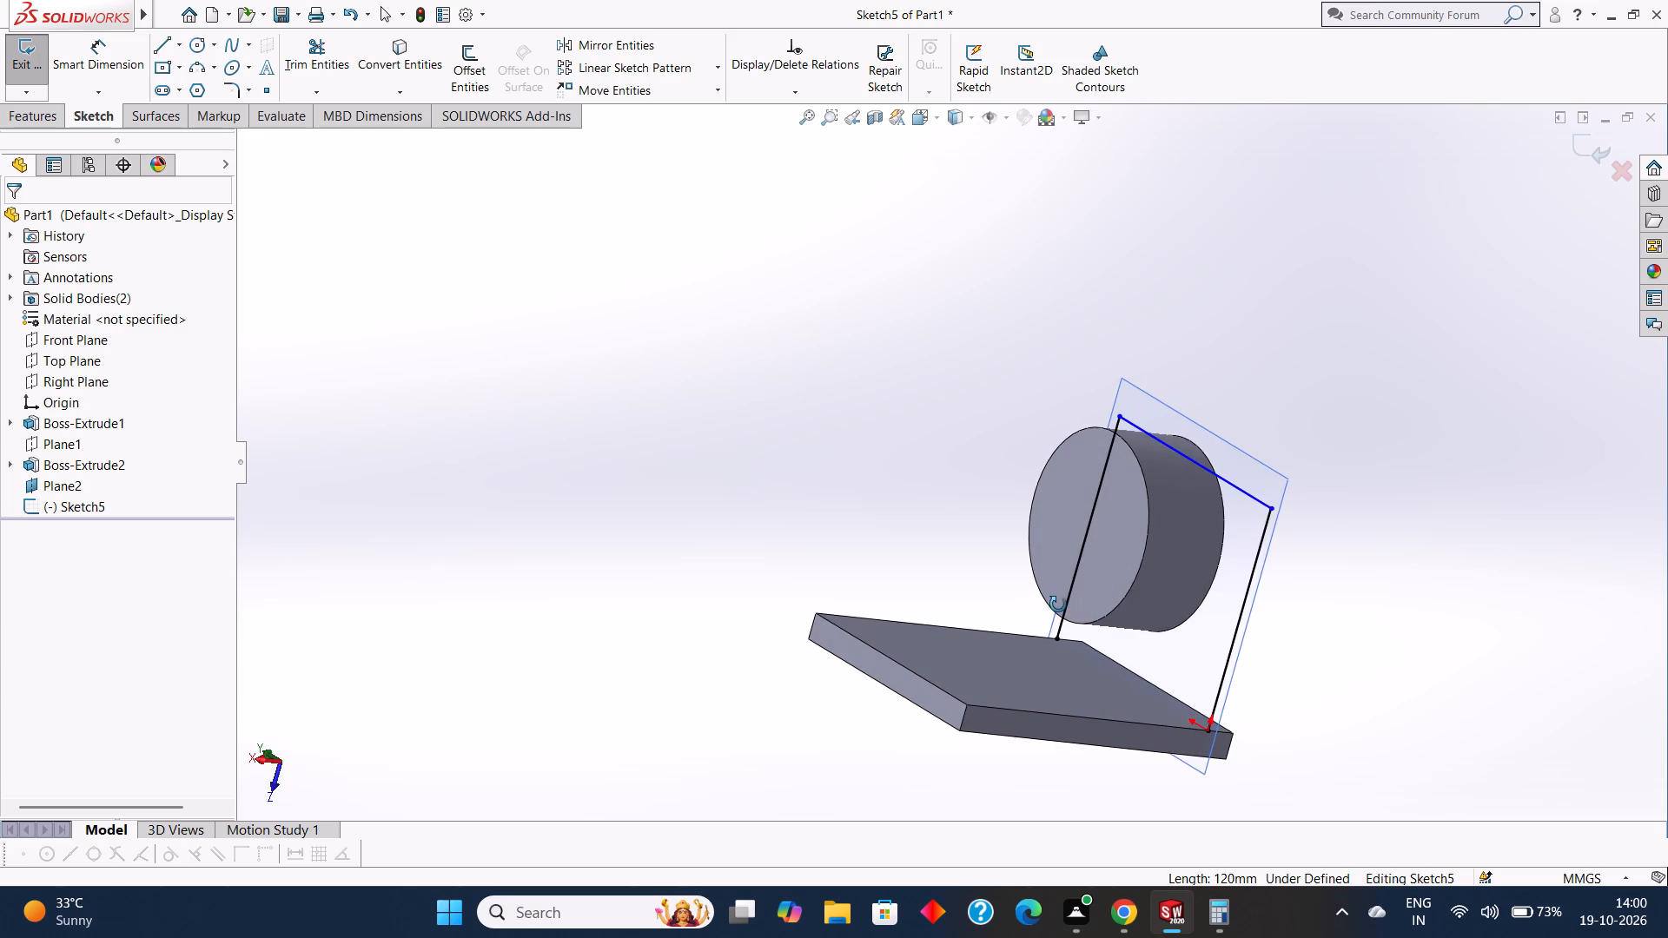
pyautogui.moveTo(1058, 604); pyautogui.dragTo(1060, 611, button='middle')
# Undo all the profile lines drawn in the sketch on the offset plane.
pyautogui.press('Escape')
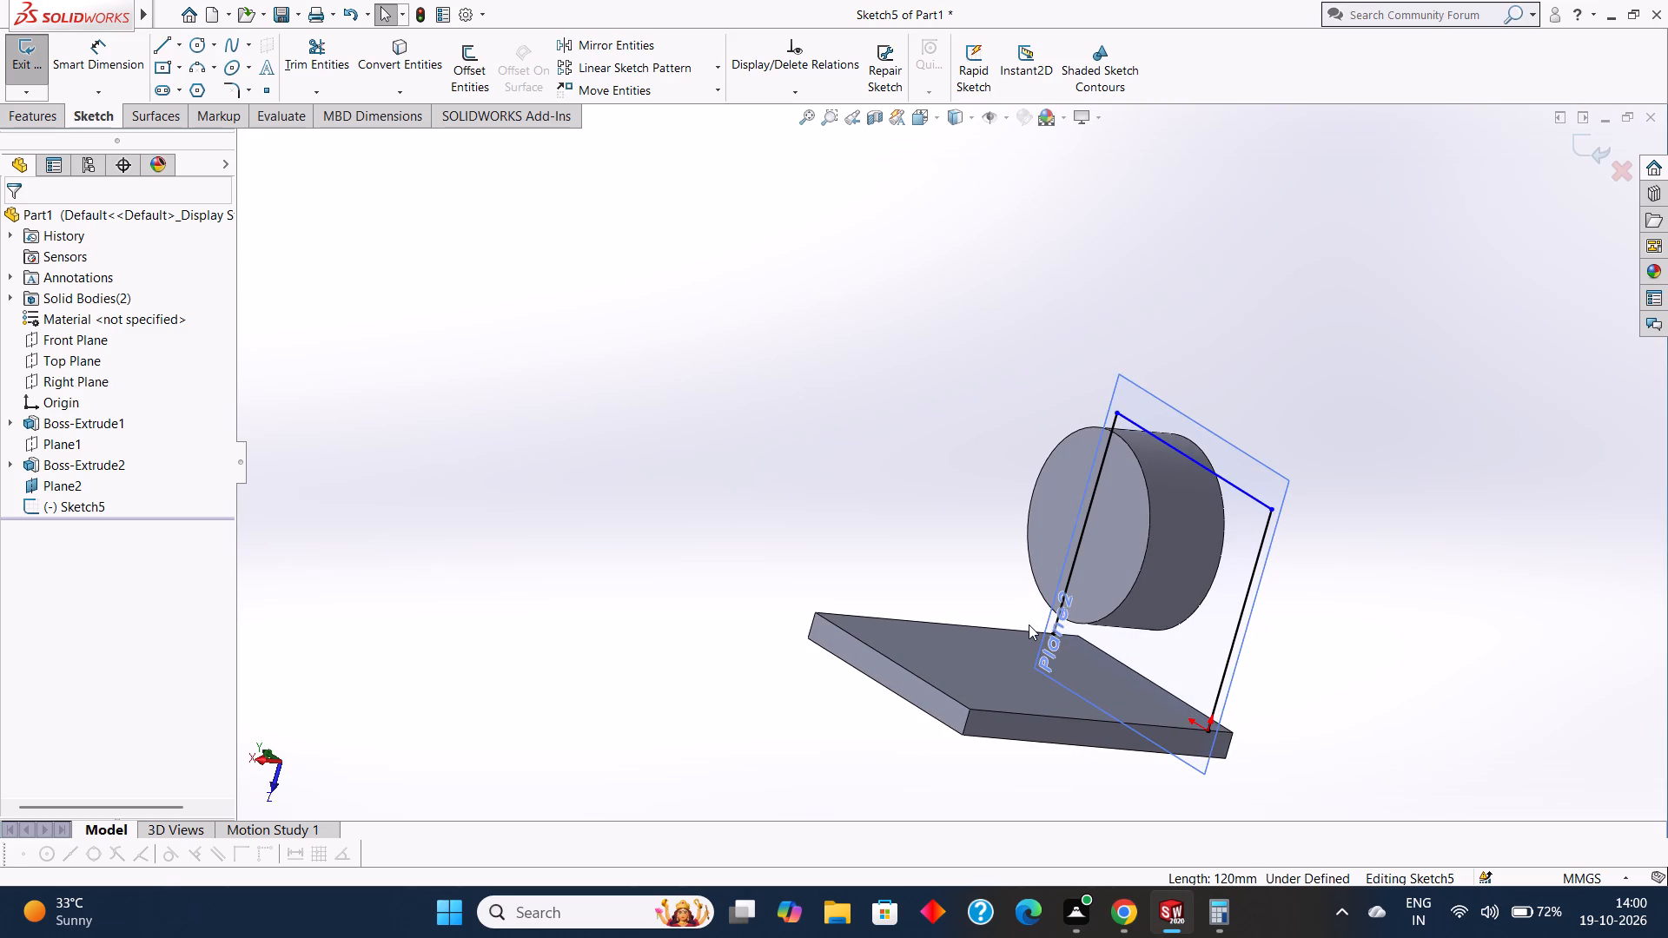
pyautogui.hotkey('ctrl', 'z')
pyautogui.hotkey('ctrl', 'z')
pyautogui.hotkey('ctrl', 'z')
pyautogui.hotkey('ctrl', 'z')
pyautogui.hotkey('ctrl', 'z')
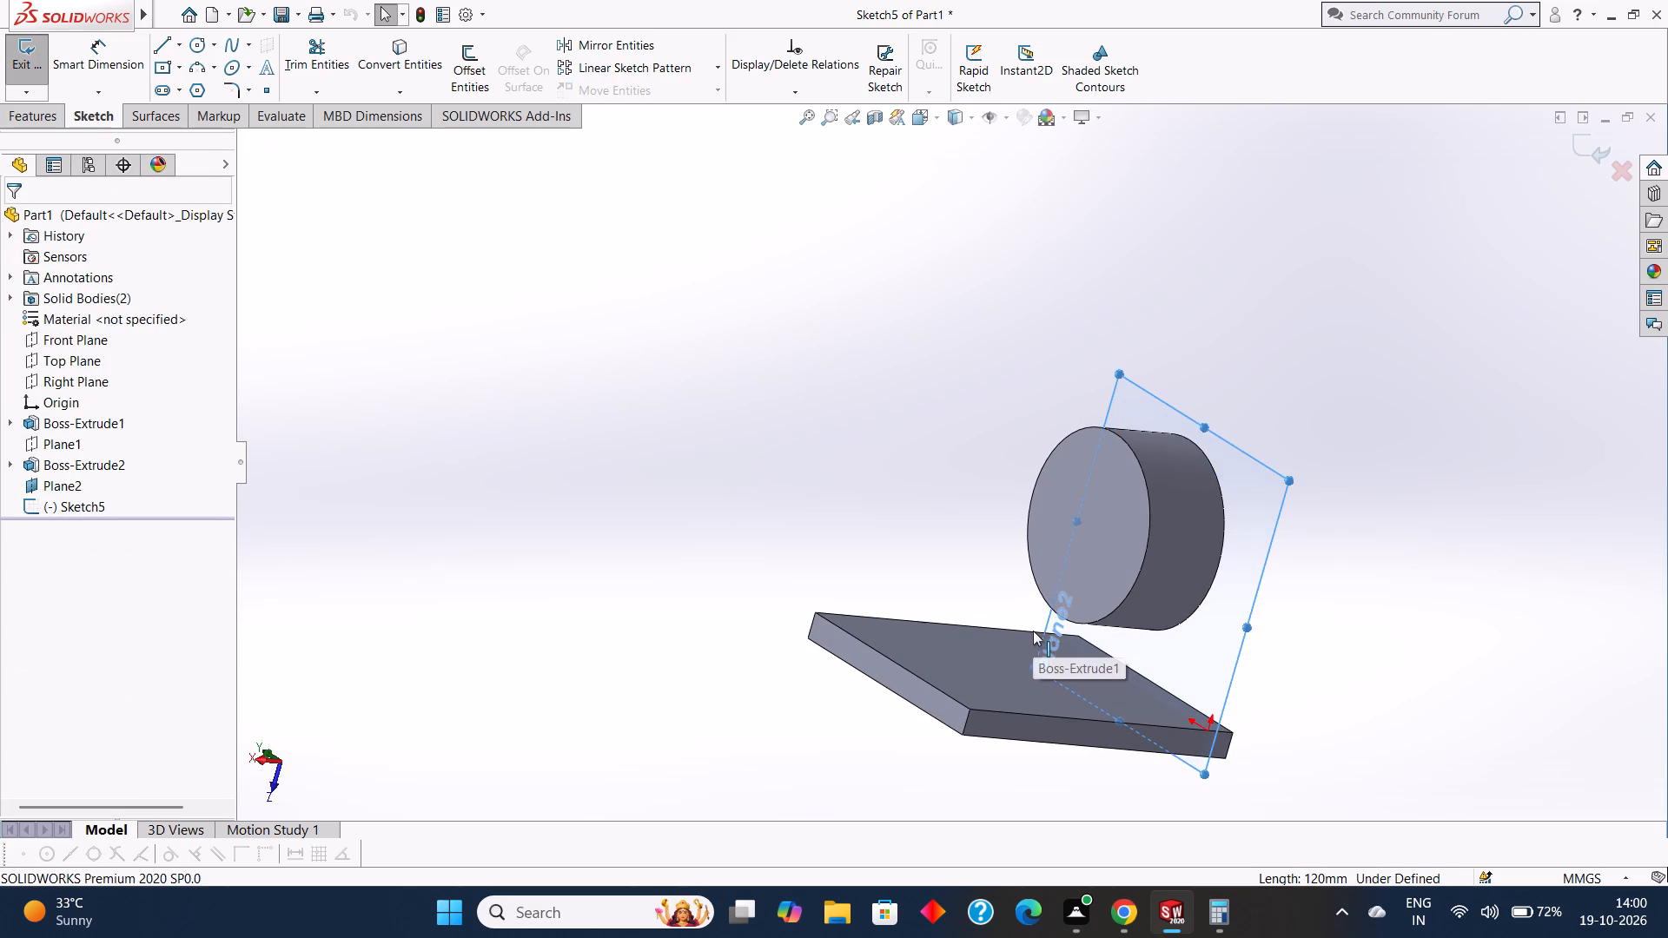
pyautogui.hotkey('ctrl', 'z')
pyautogui.hotkey('ctrl', 'z')
pyautogui.hotkey('ctrl', 'z')
pyautogui.hotkey('ctrl', 'z')
pyautogui.hotkey('ctrl', 'z')
pyautogui.hotkey('ctrl', 'z')
pyautogui.hotkey('ctrl', 'z')
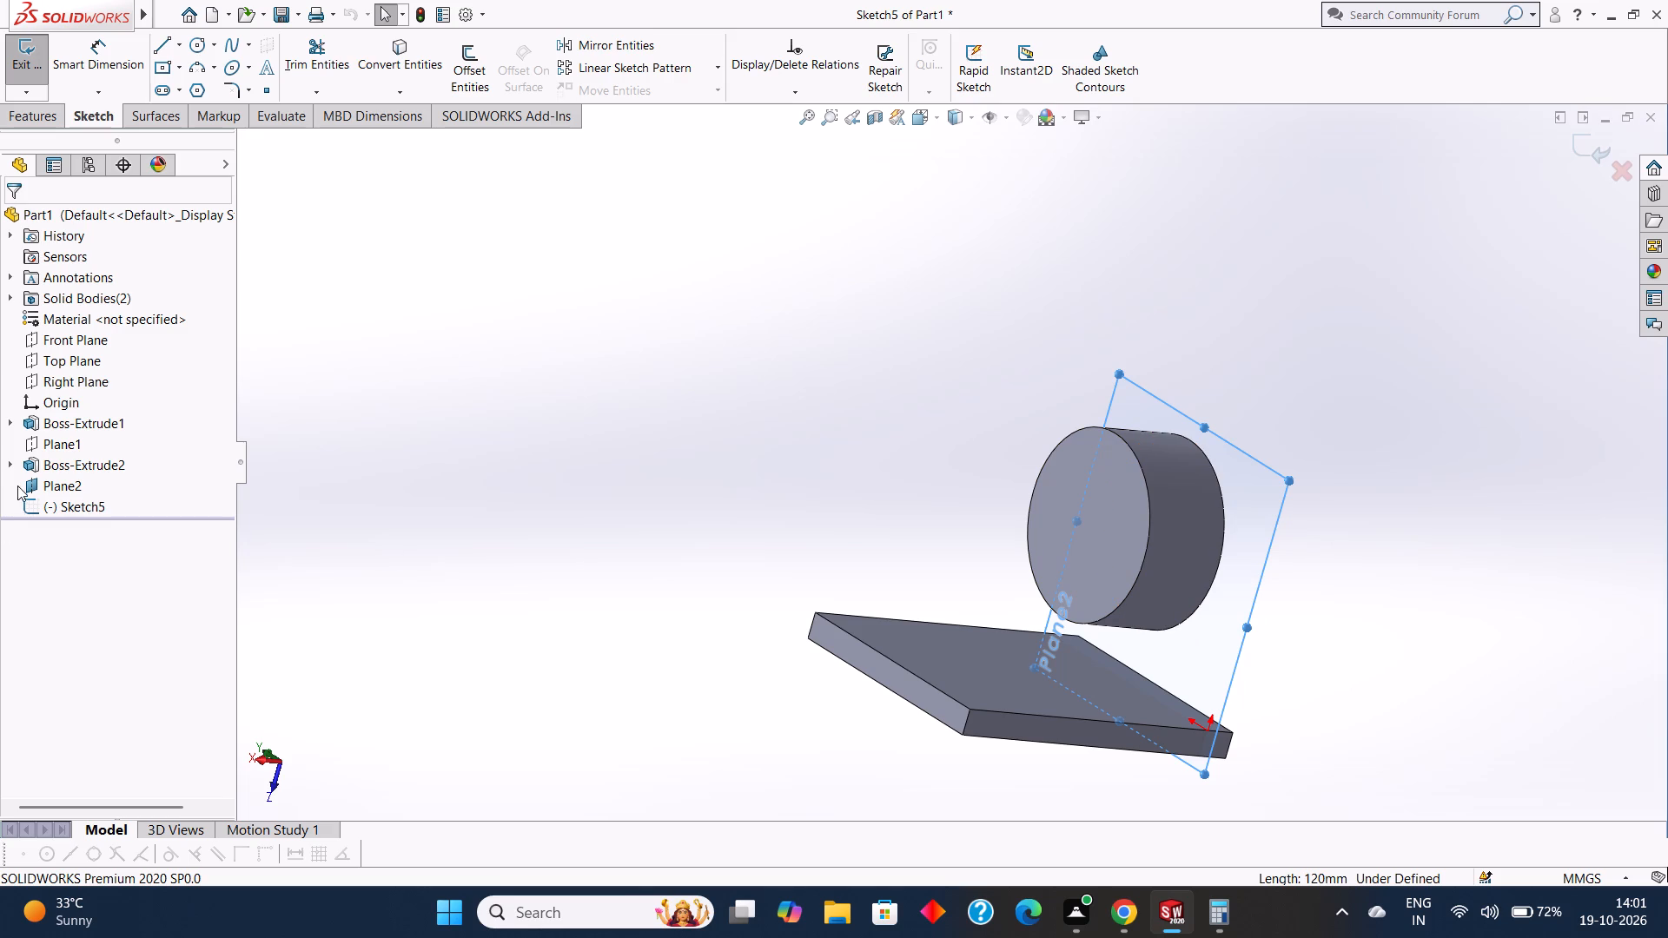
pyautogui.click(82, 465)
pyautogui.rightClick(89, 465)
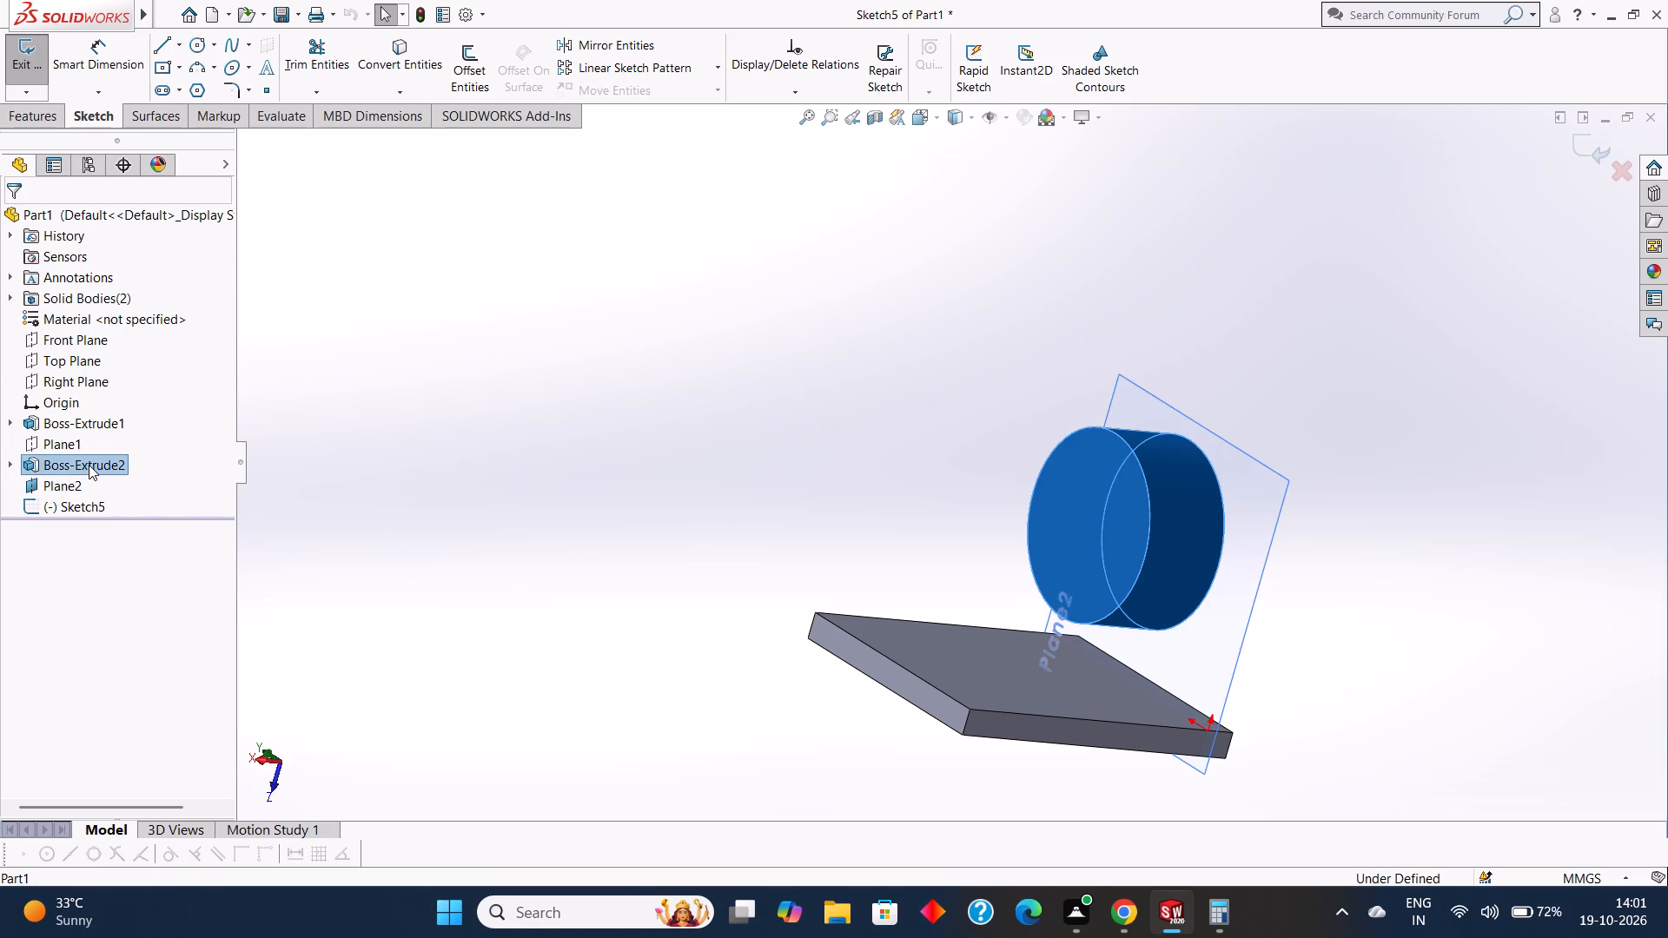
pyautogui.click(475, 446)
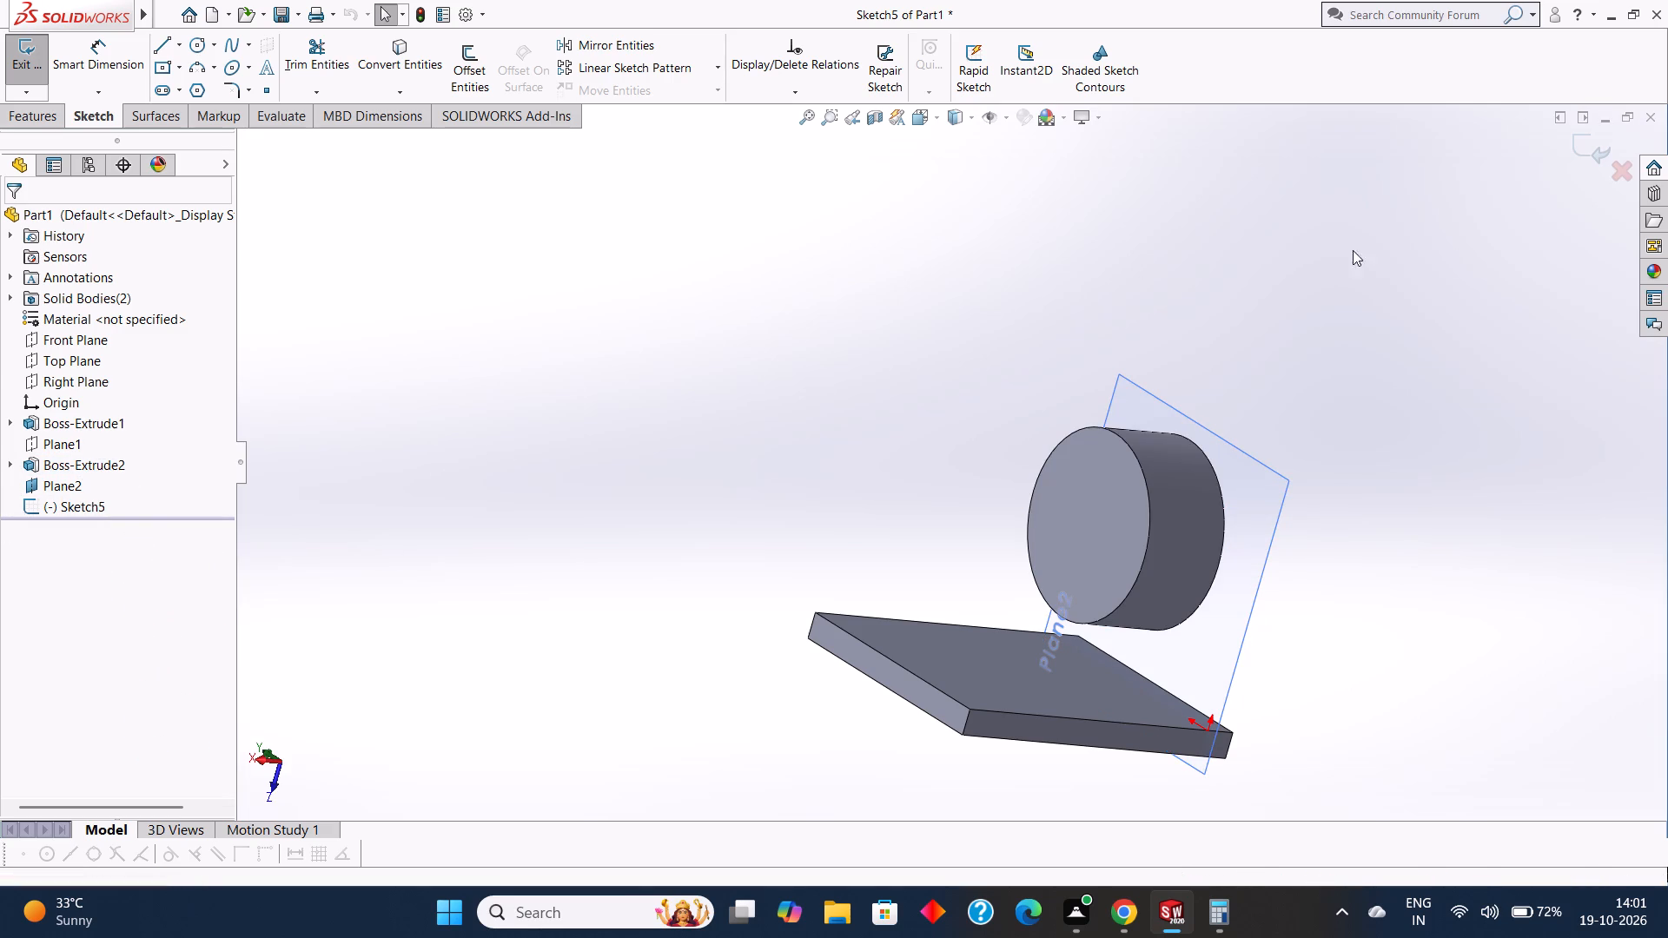
# Exit the emptied sketch and delete the Boss-Extrude2 cylinder feature, keeping its absorbed circle sketch.
pyautogui.click(1592, 152)
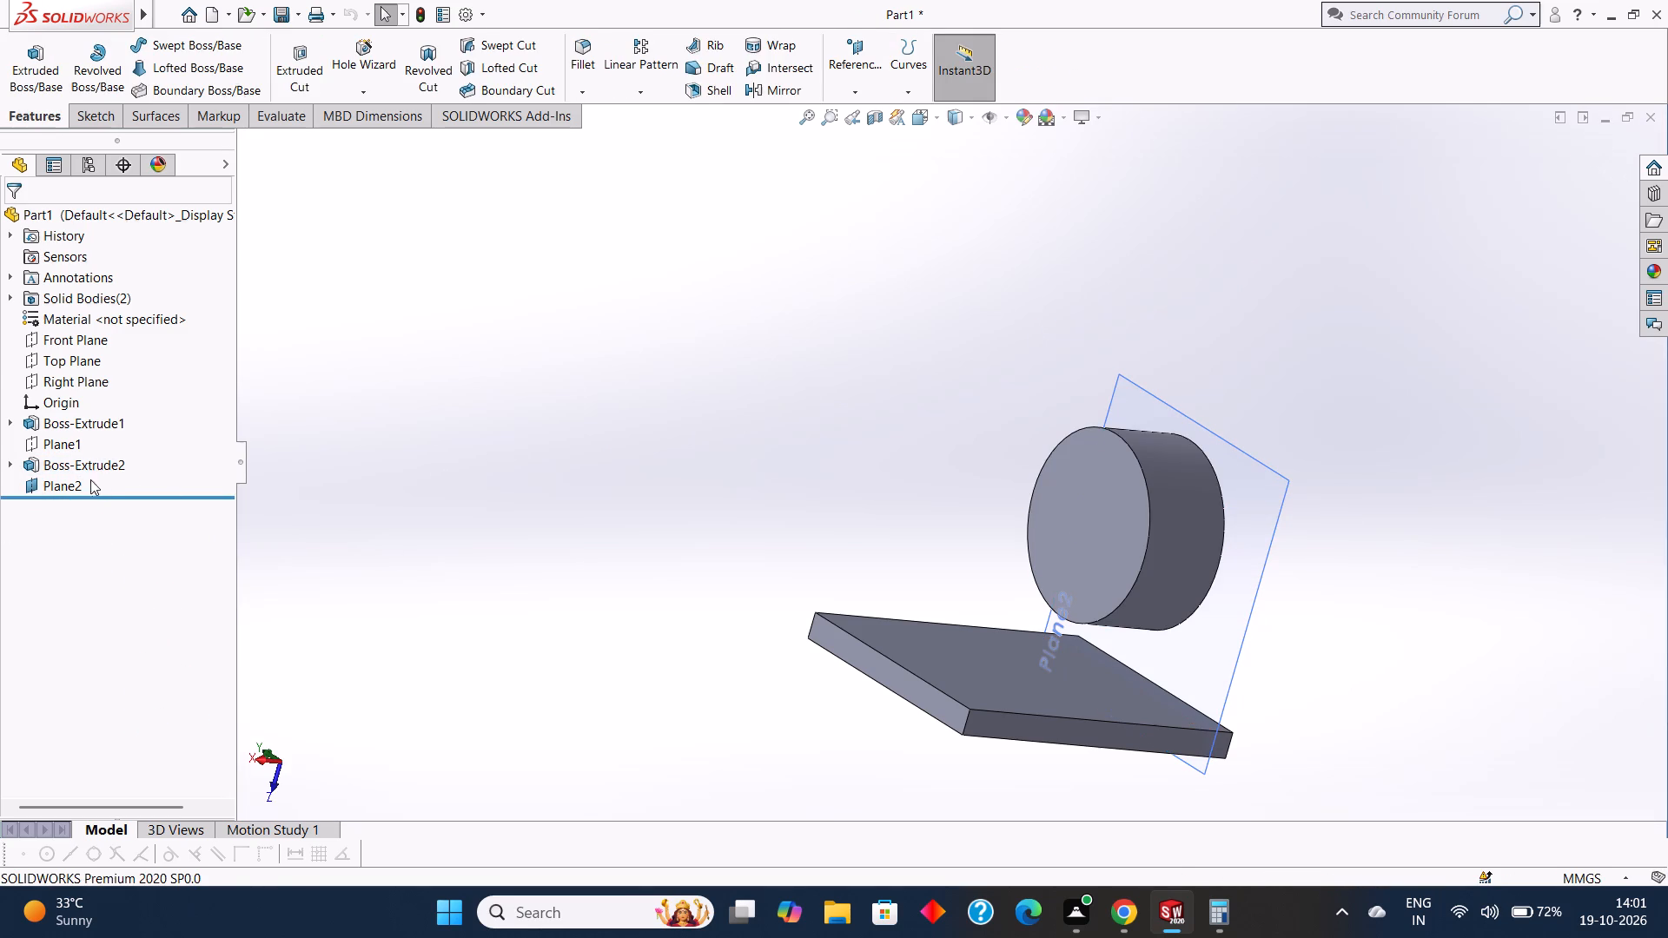
pyautogui.rightClick(82, 462)
pyautogui.click(129, 564)
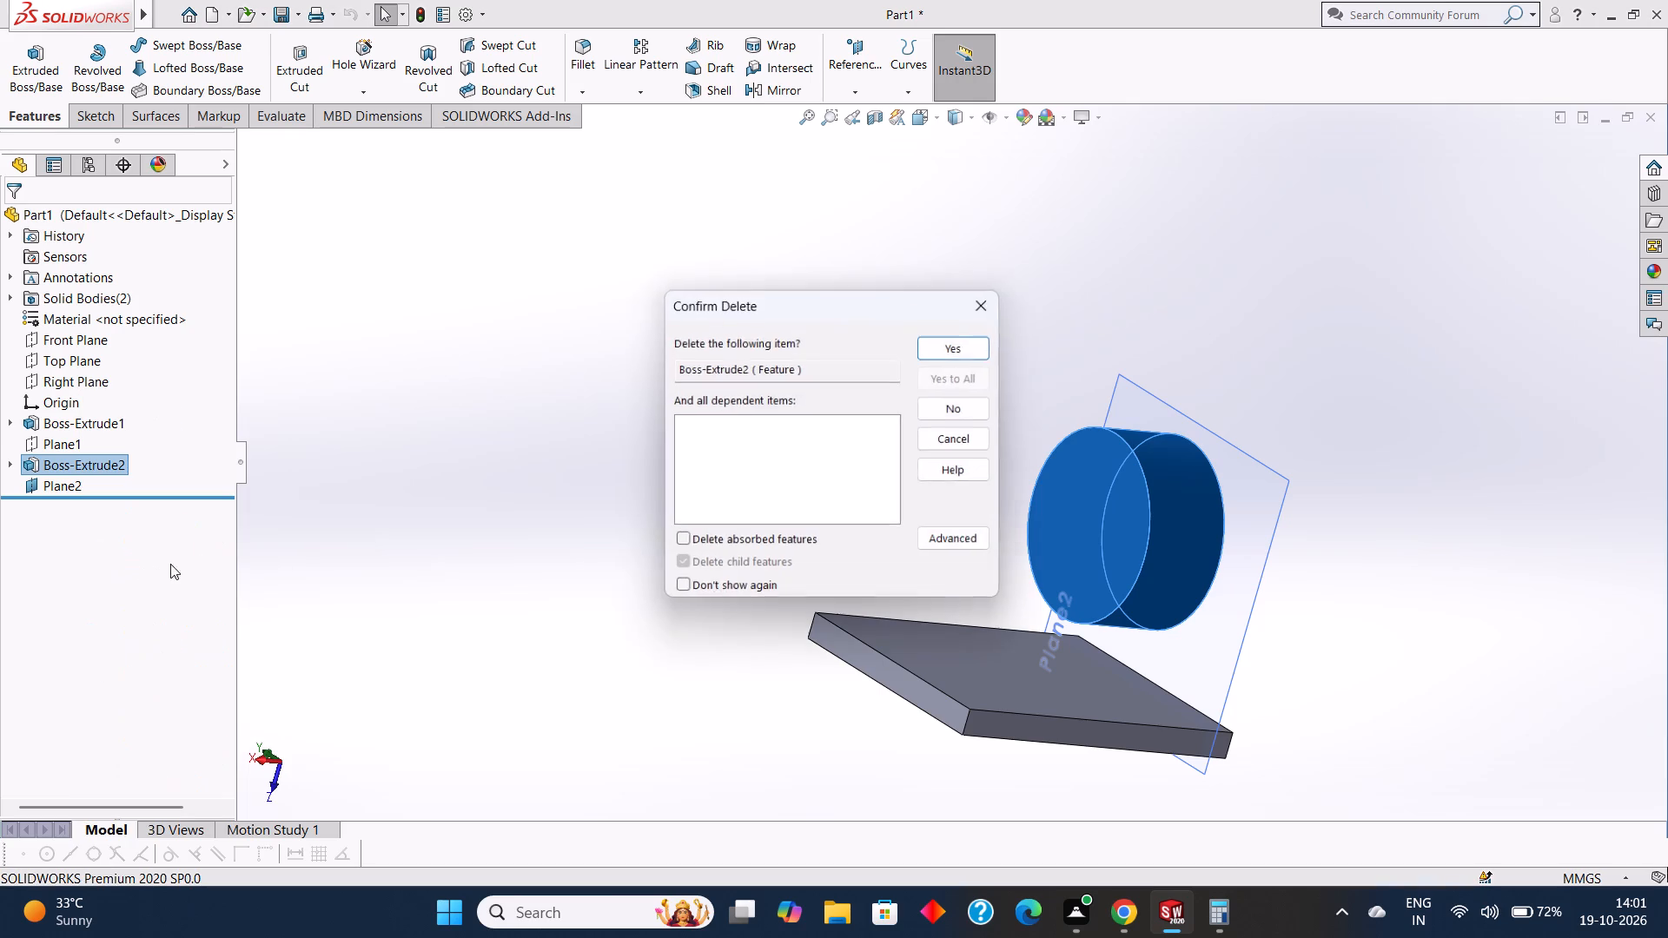
pyautogui.click(959, 344)
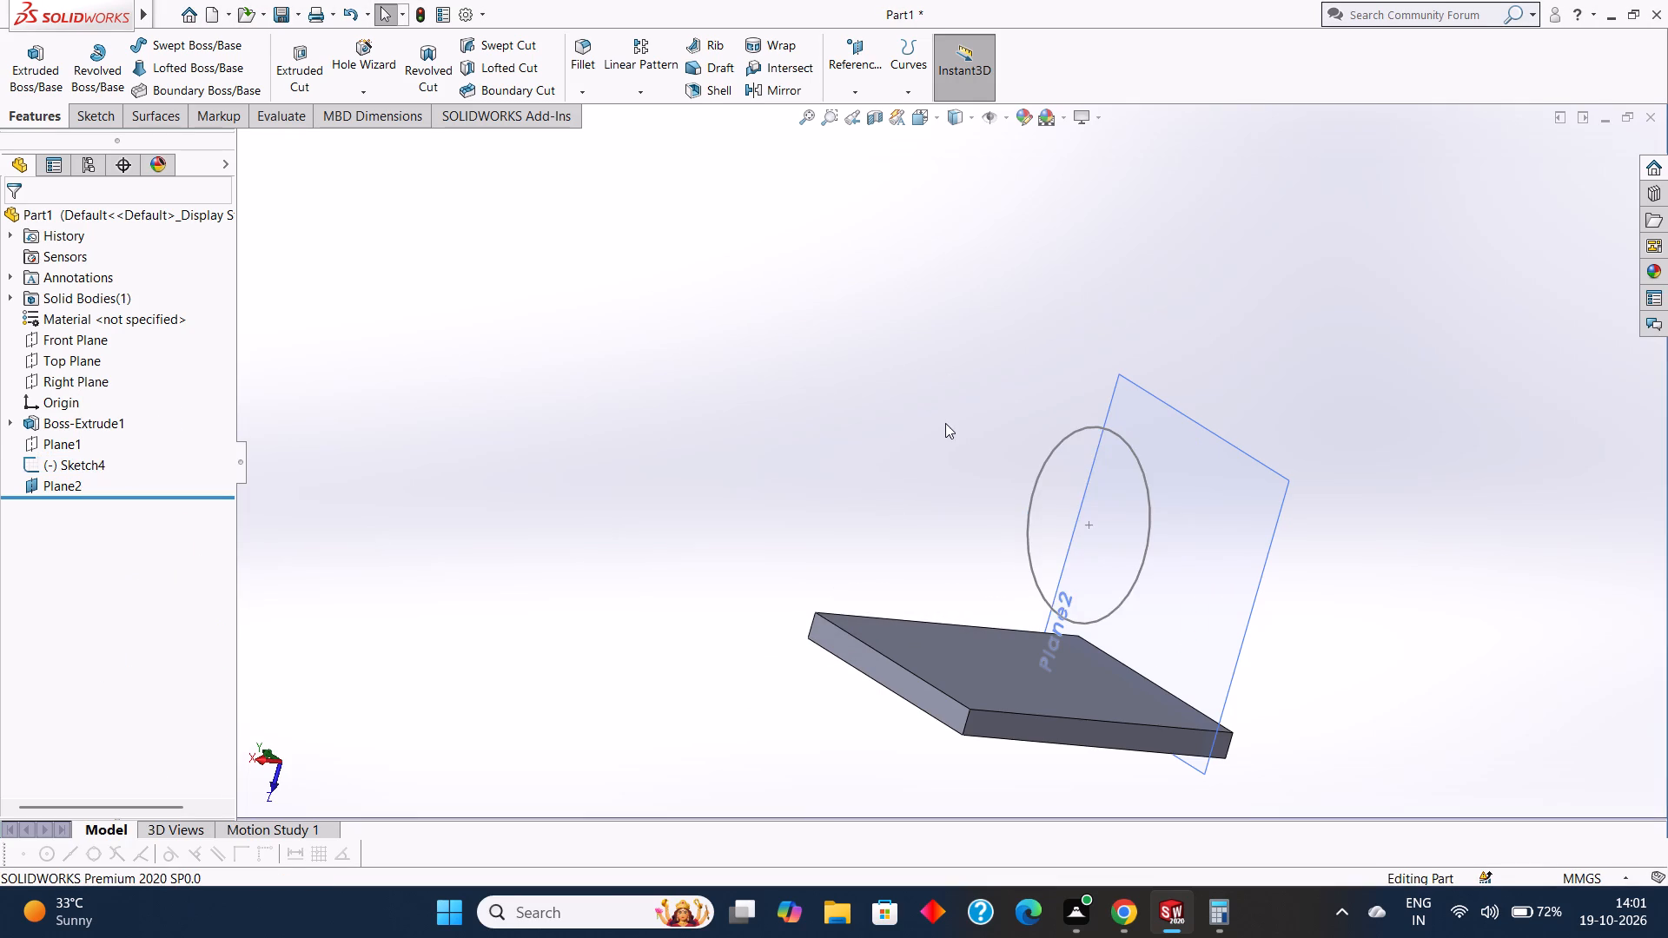
# Hide the circle sketch (Sketch4) and the offset plane (Plane2).
pyautogui.scroll(2, 945, 423)
pyautogui.moveTo(1020, 426); pyautogui.dragTo(1039, 438, button='middle')
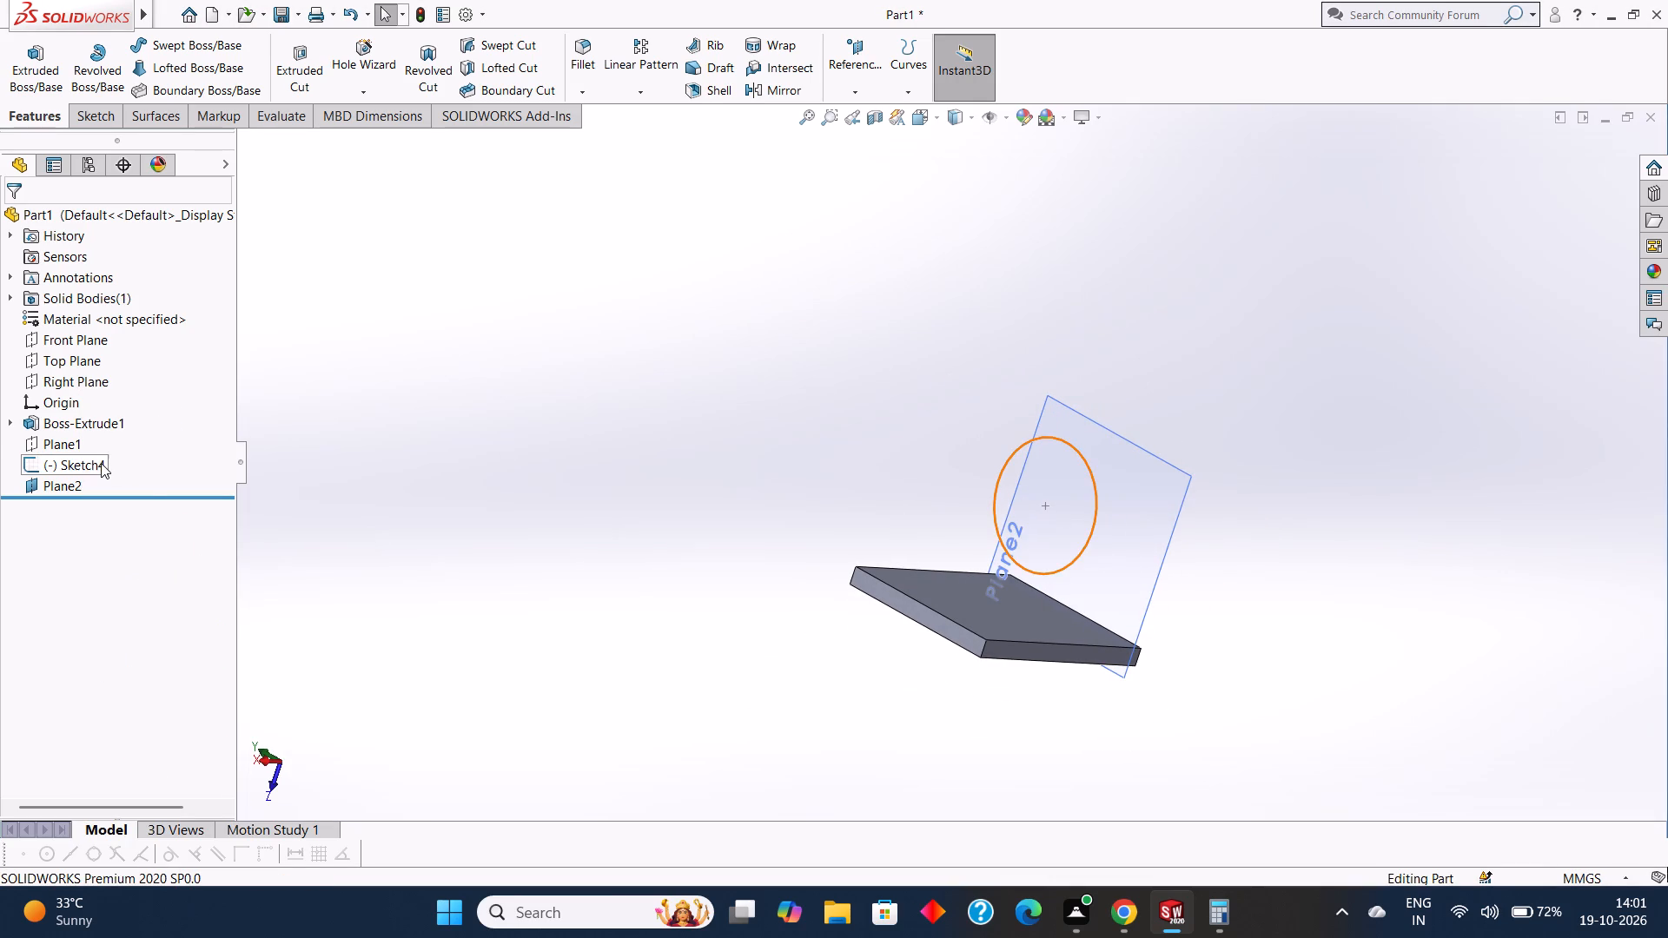
pyautogui.click(101, 463)
pyautogui.click(118, 433)
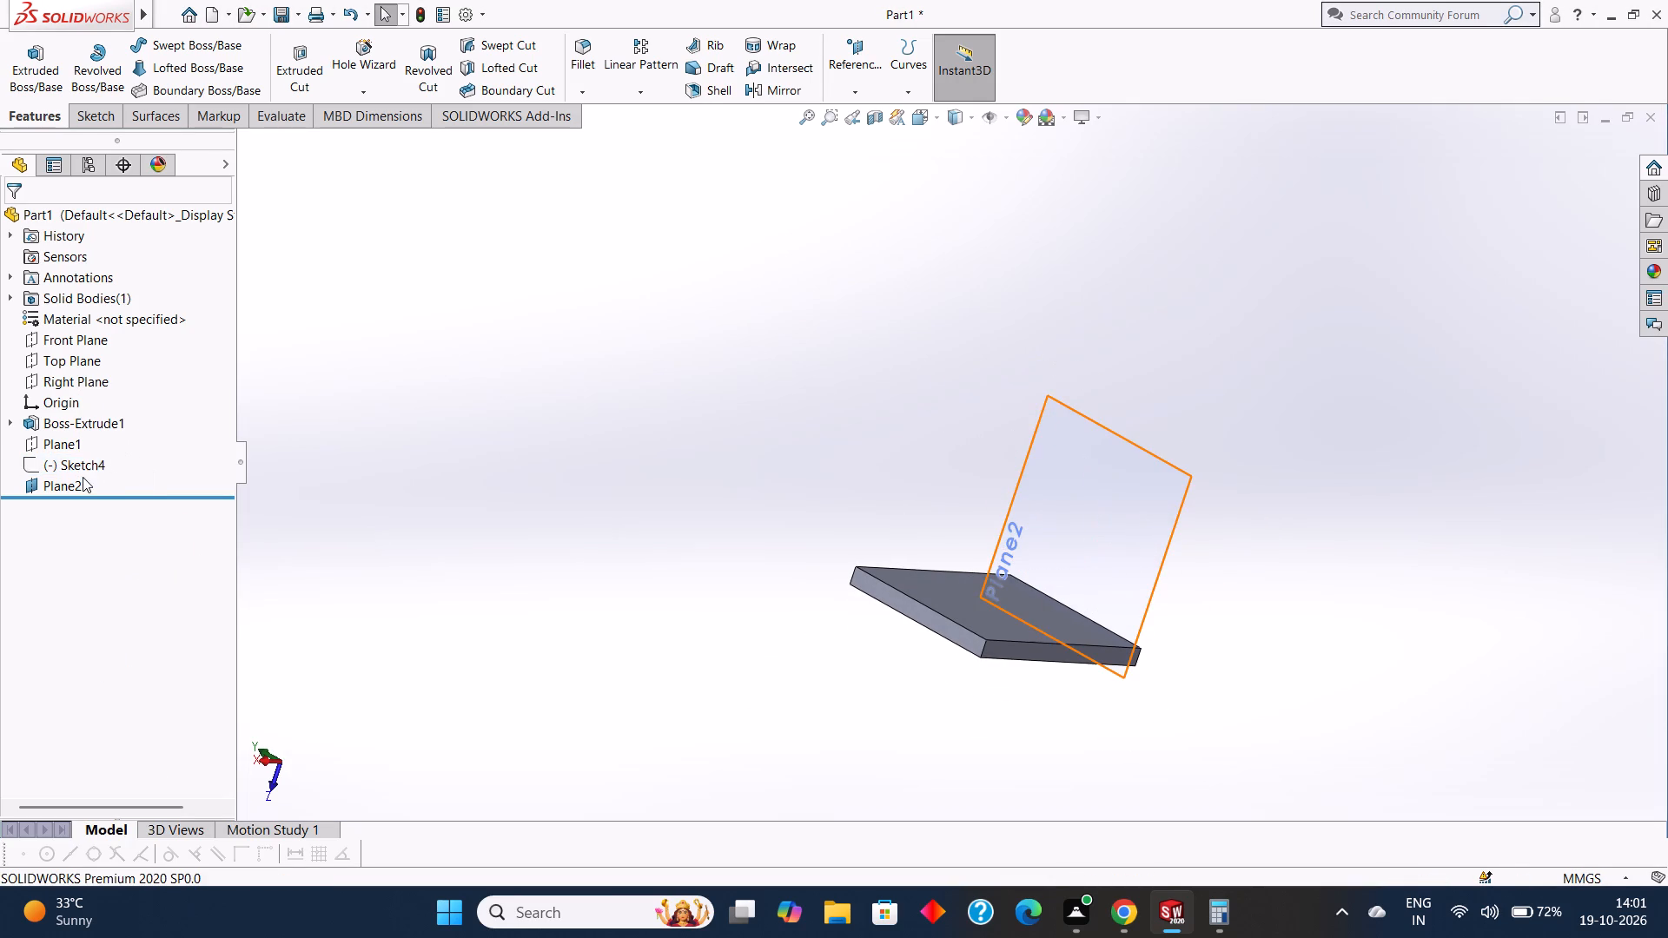
pyautogui.click(69, 483)
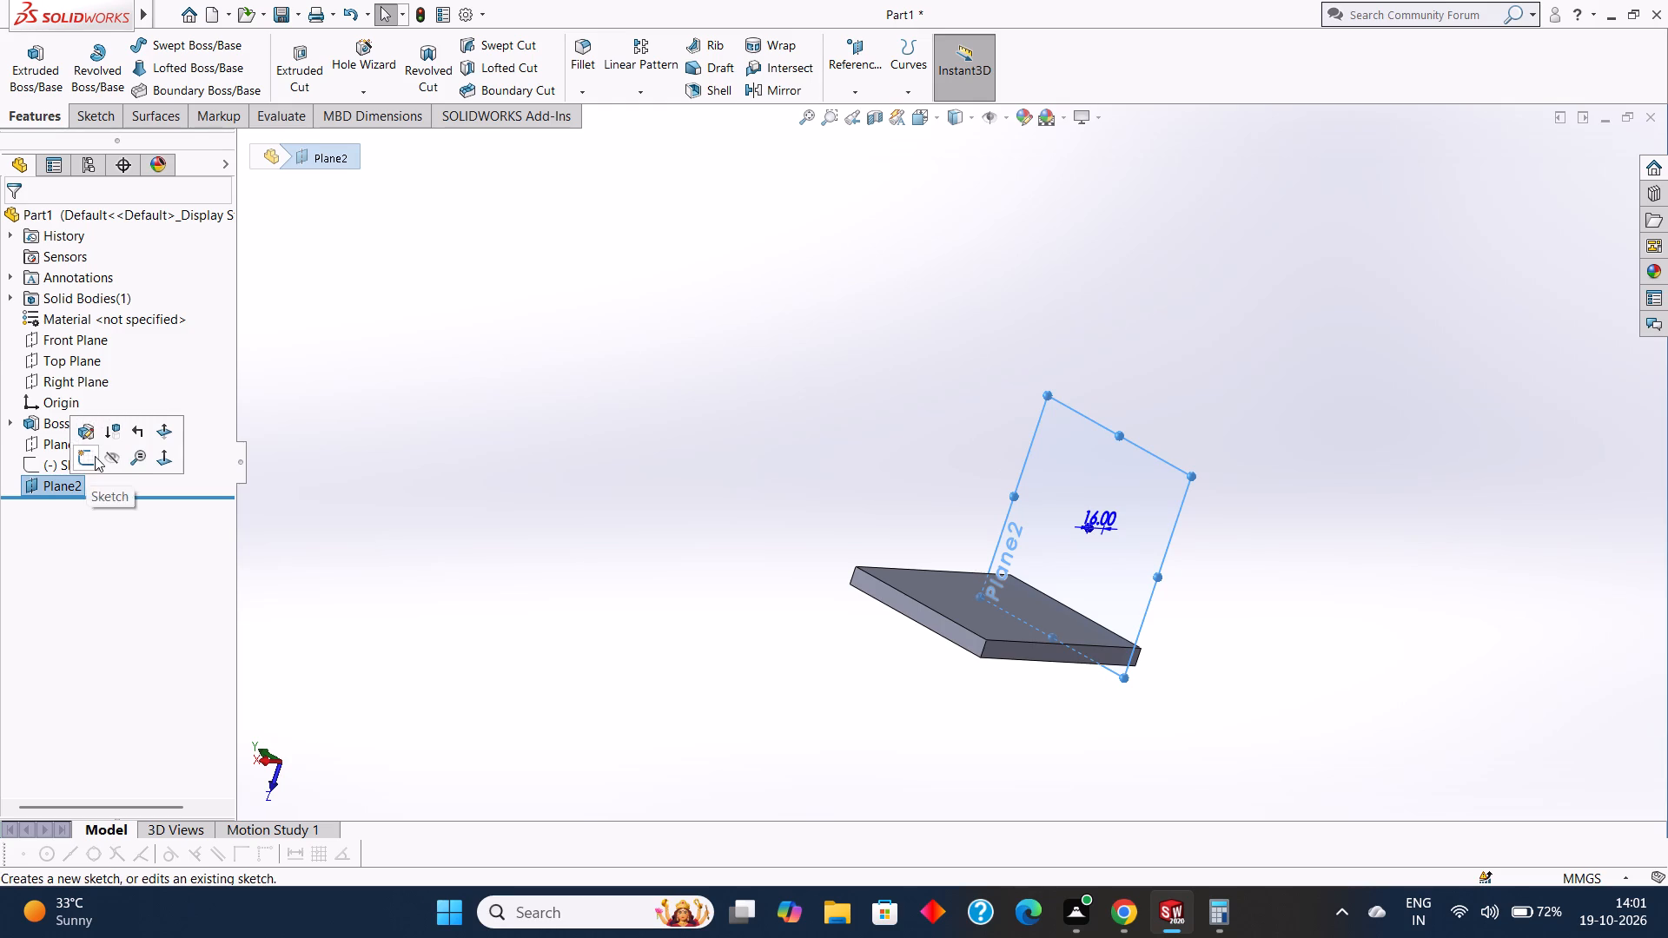
pyautogui.click(116, 457)
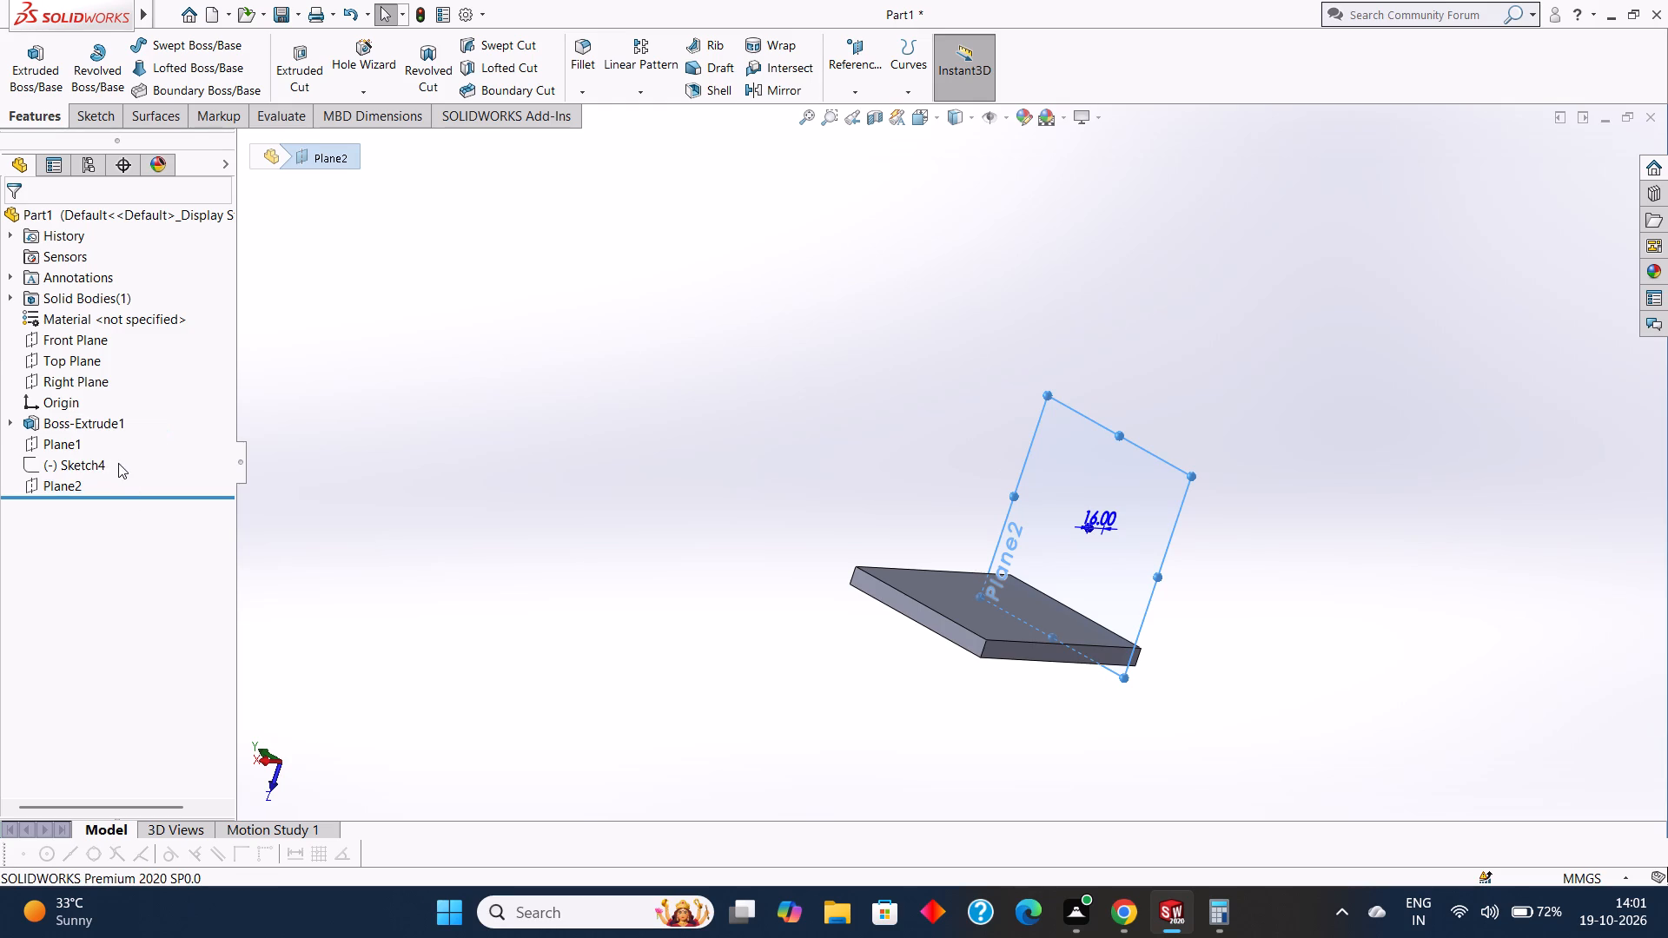
pyautogui.click(580, 553)
# Examine the plate on its own from several angles.
pyautogui.moveTo(600, 565); pyautogui.dragTo(709, 623, button='middle')
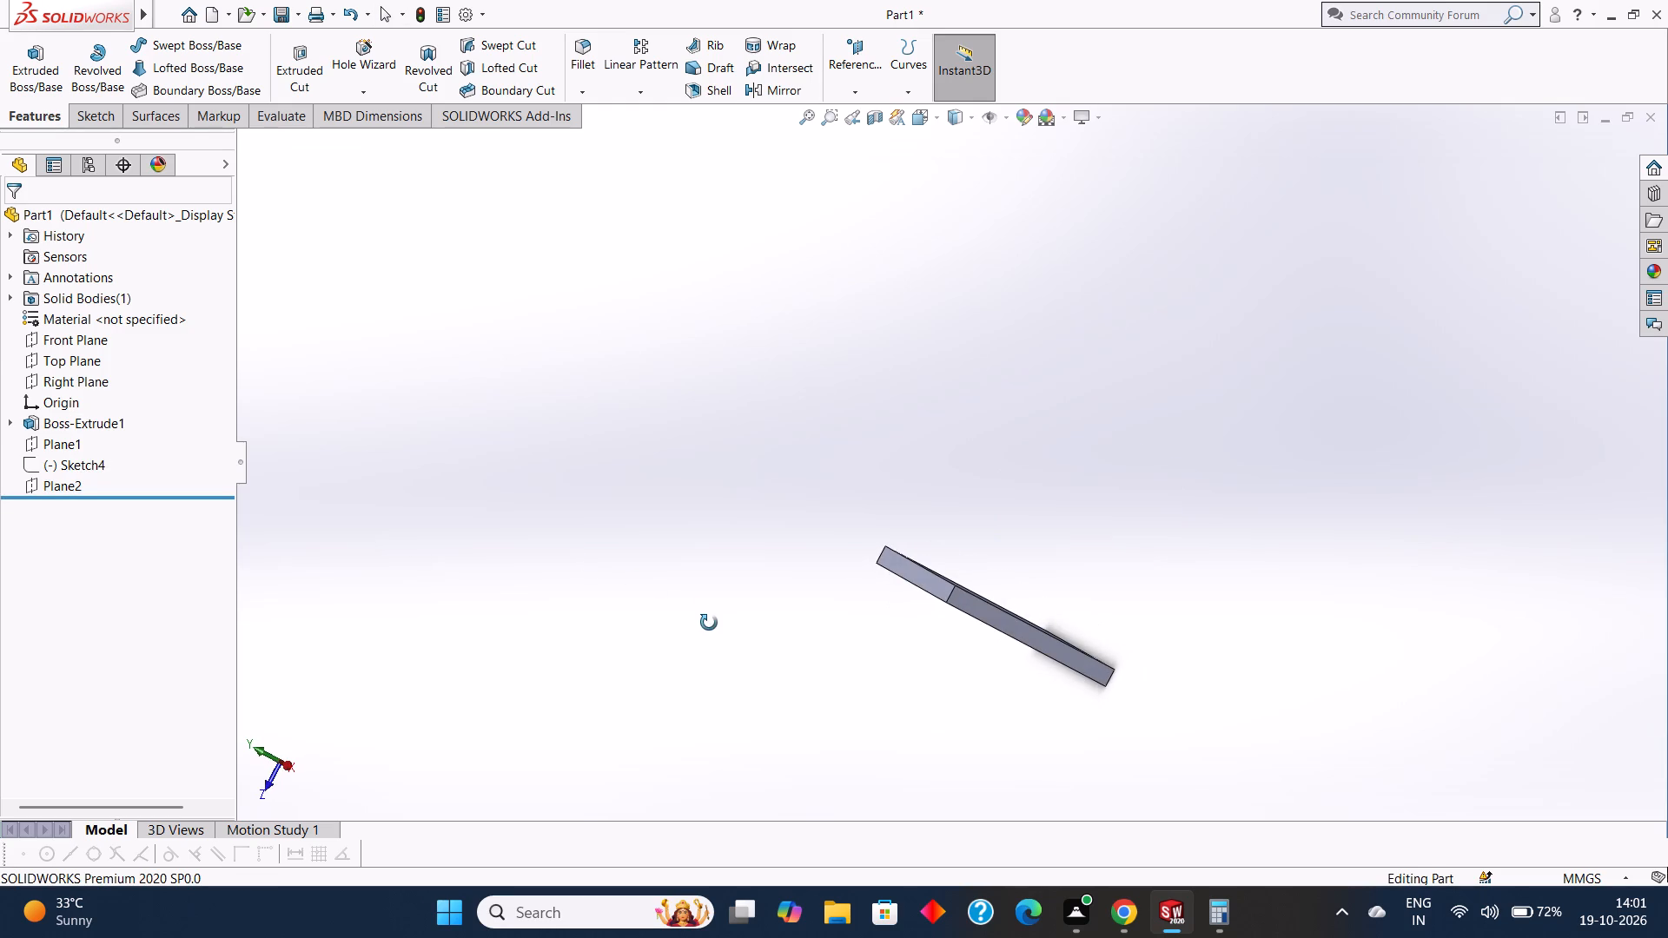
pyautogui.moveTo(709, 623); pyautogui.dragTo(694, 634, button='middle')
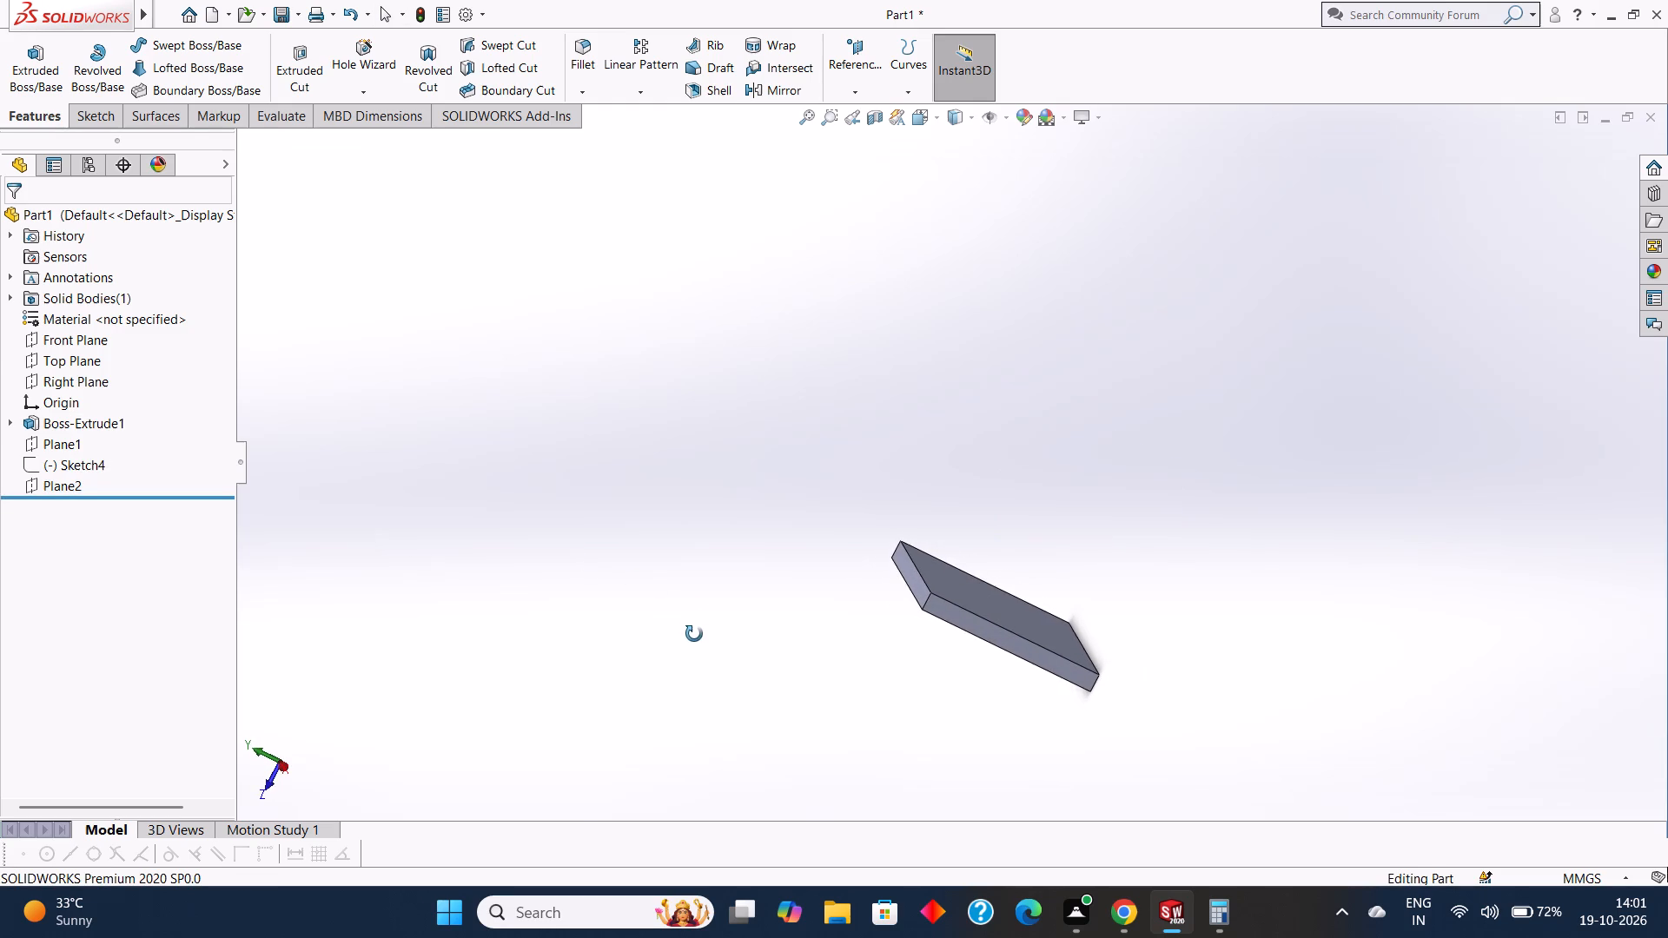
pyautogui.moveTo(694, 634); pyautogui.dragTo(708, 645, button='middle')
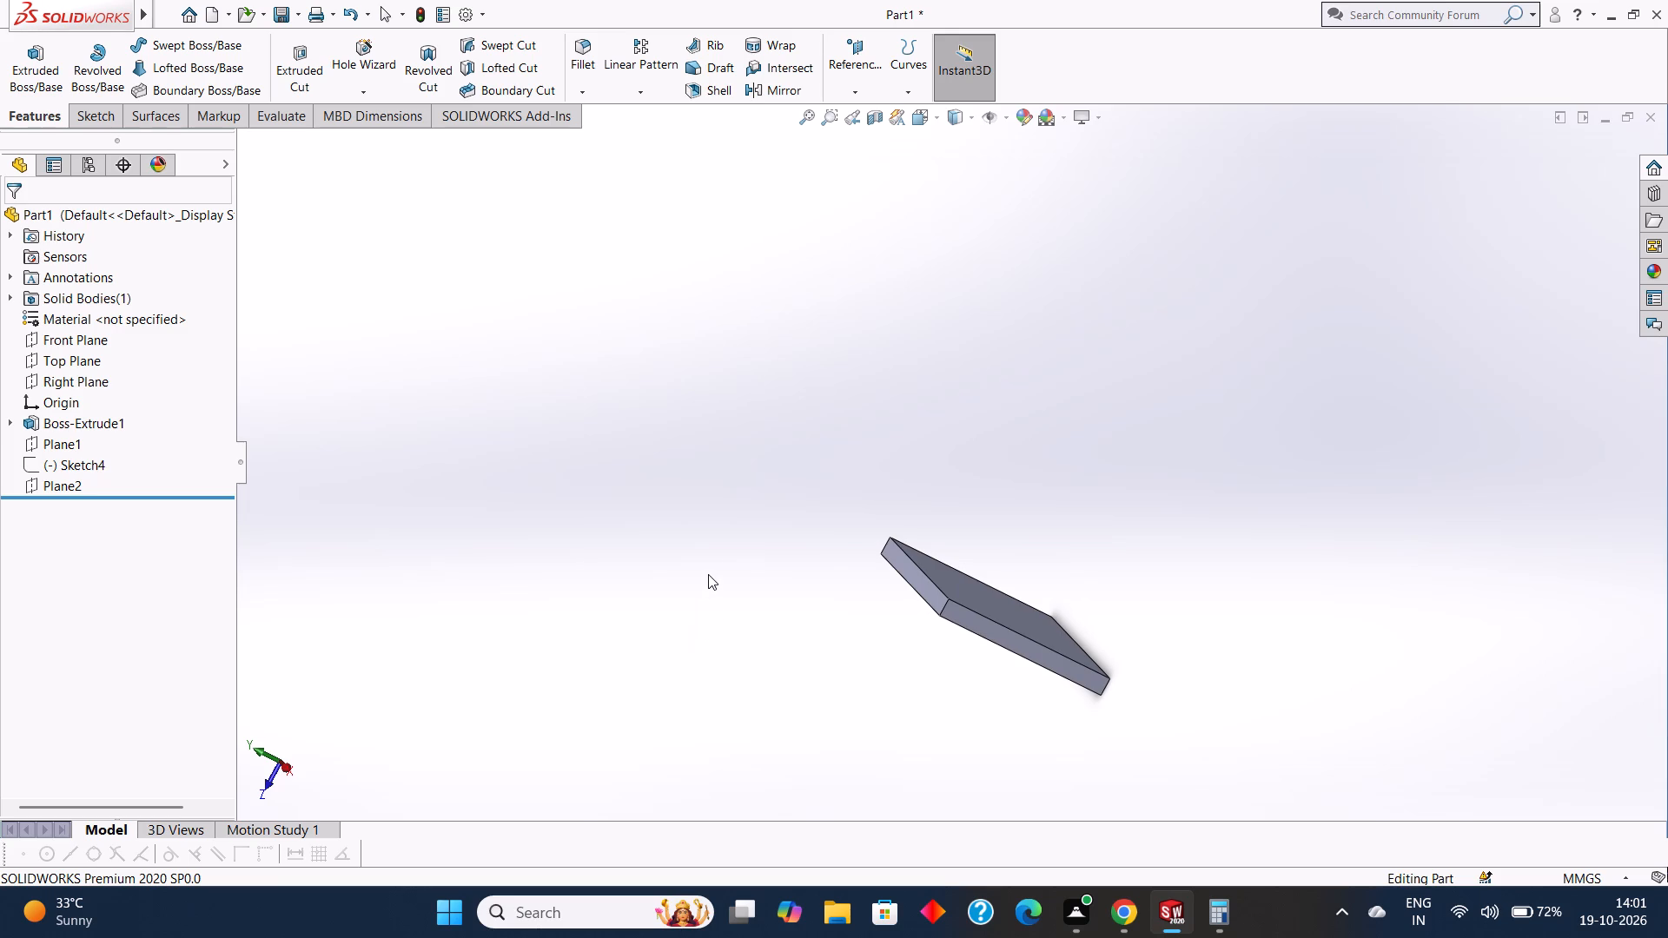
pyautogui.moveTo(922, 426); pyautogui.dragTo(882, 444, button='middle')
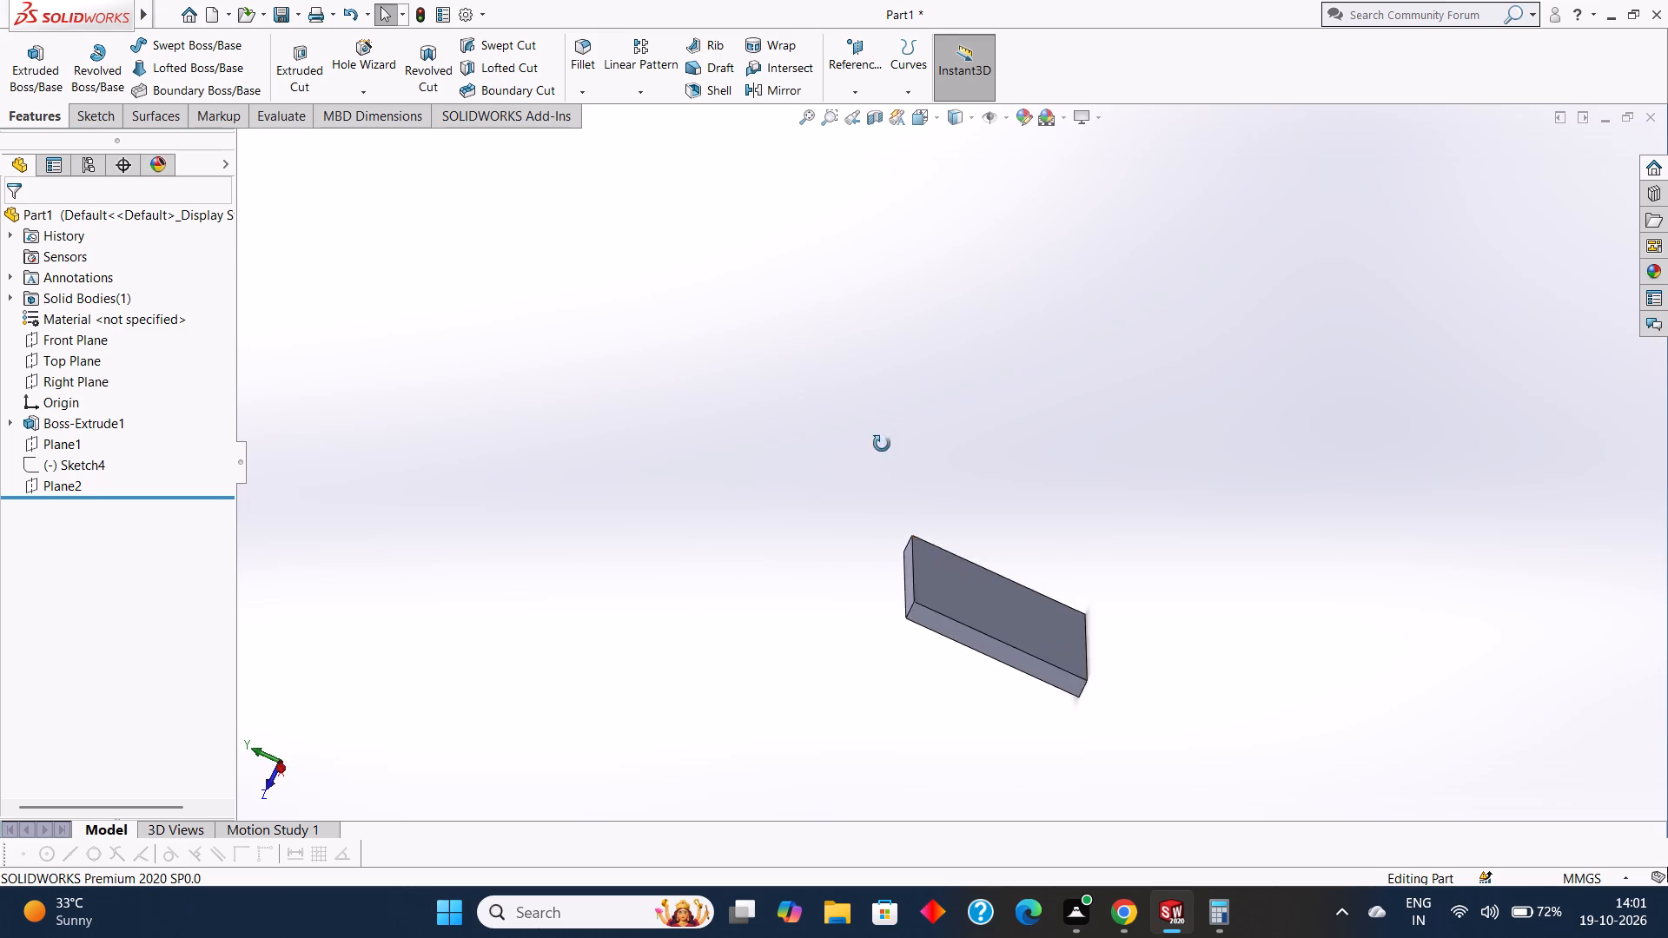
pyautogui.moveTo(882, 444); pyautogui.dragTo(839, 507, button='middle')
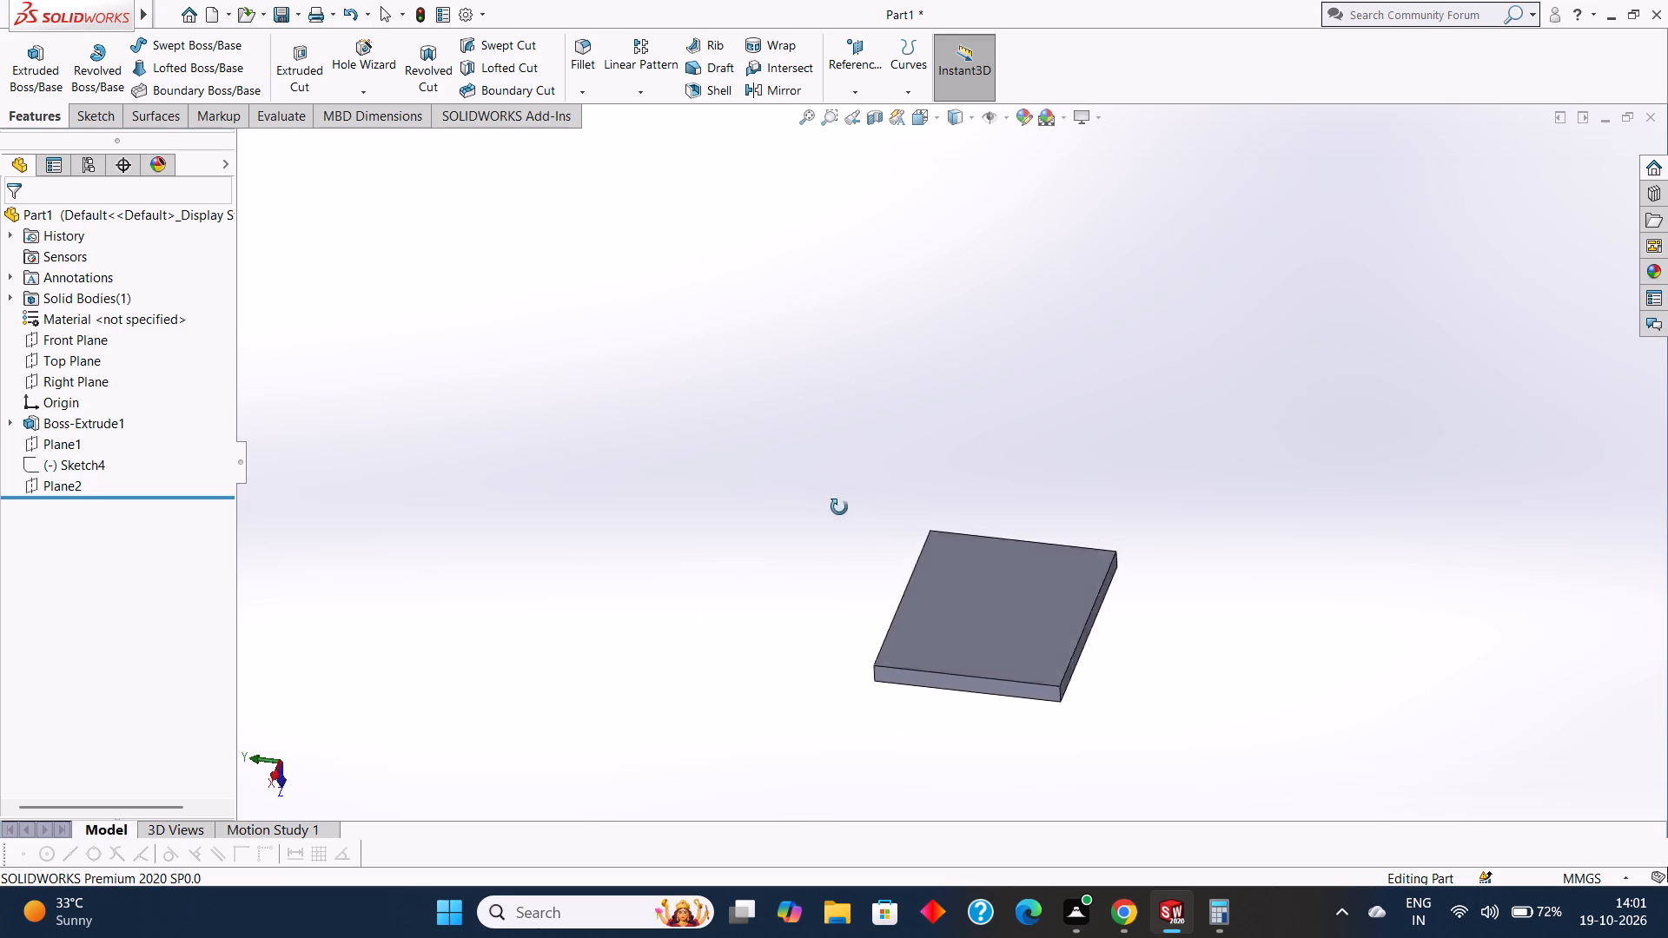
pyautogui.moveTo(839, 507); pyautogui.dragTo(646, 586, button='middle')
pyautogui.moveTo(1345, 387); pyautogui.dragTo(1473, 485, button='middle')
pyautogui.moveTo(1129, 705); pyautogui.dragTo(1012, 591, button='middle')
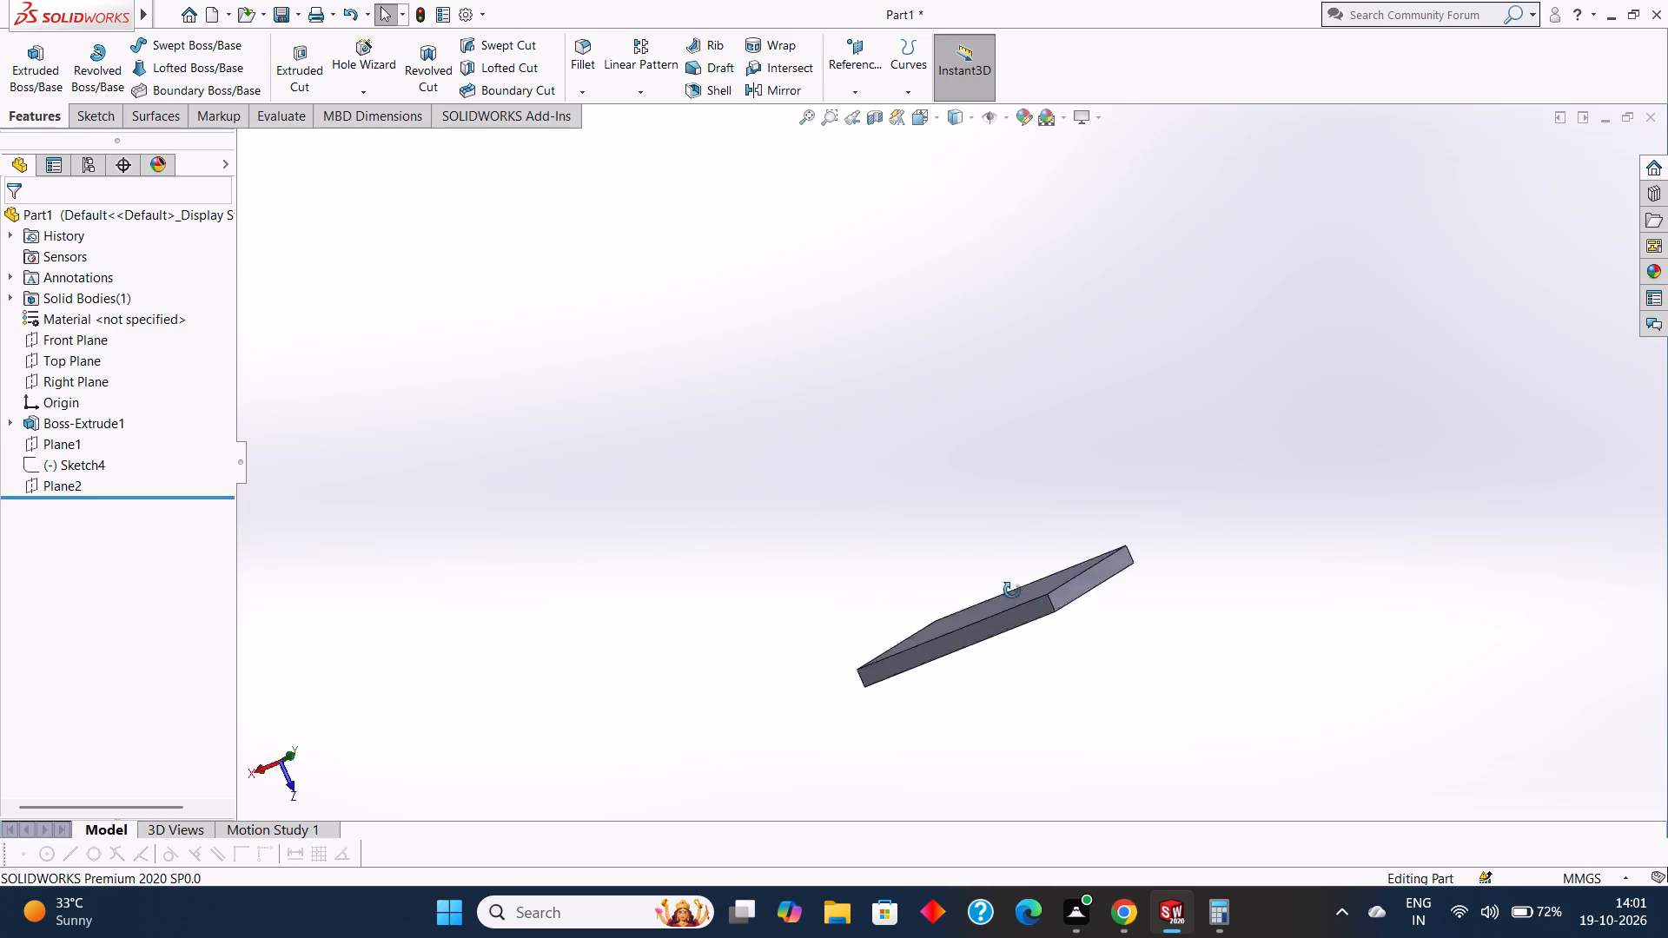
pyautogui.moveTo(1012, 591); pyautogui.dragTo(1076, 716, button='middle')
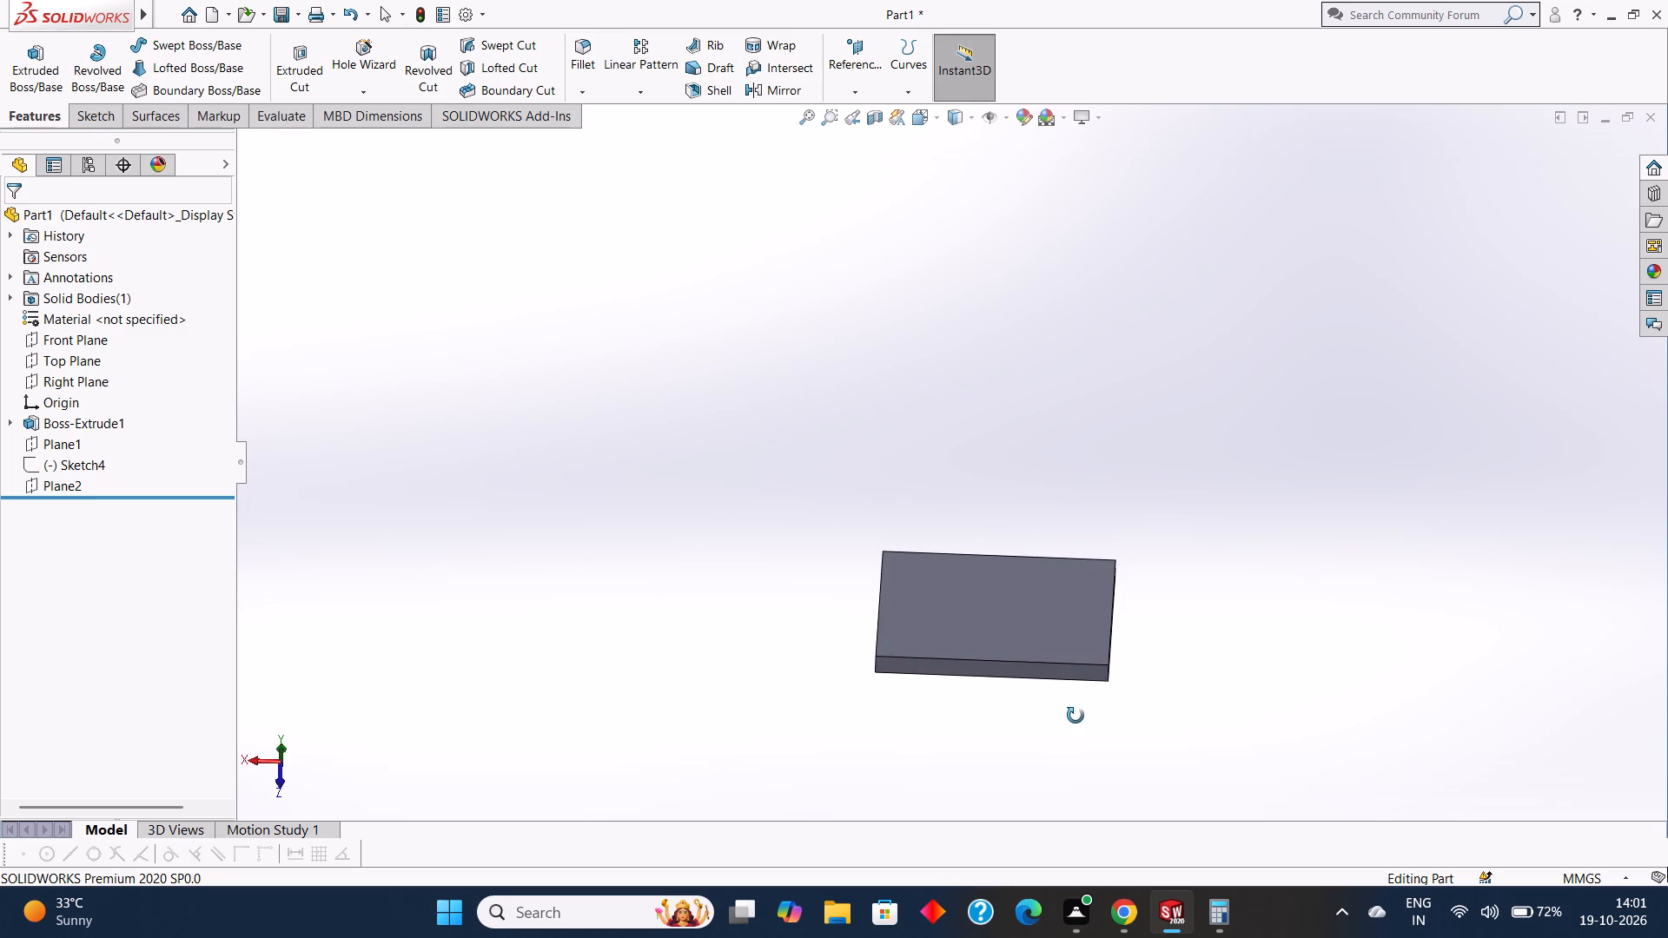
pyautogui.moveTo(1076, 716); pyautogui.dragTo(1075, 697, button='middle')
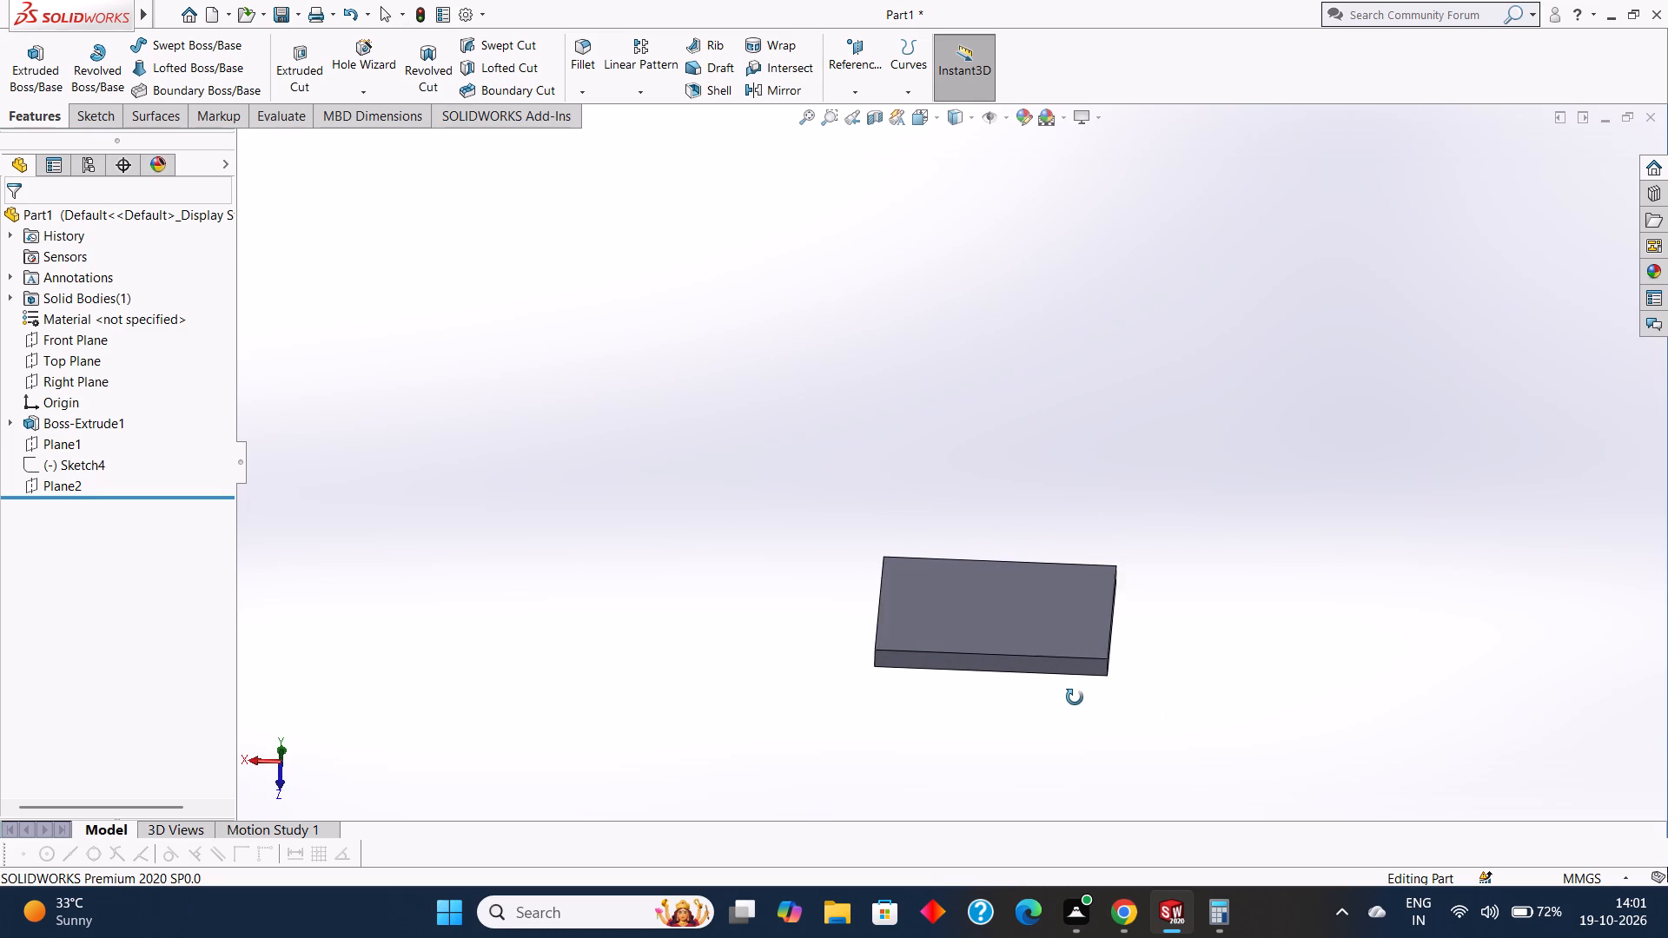
pyautogui.moveTo(1075, 697); pyautogui.dragTo(1072, 694, button='middle')
pyautogui.middleClick(1088, 663)
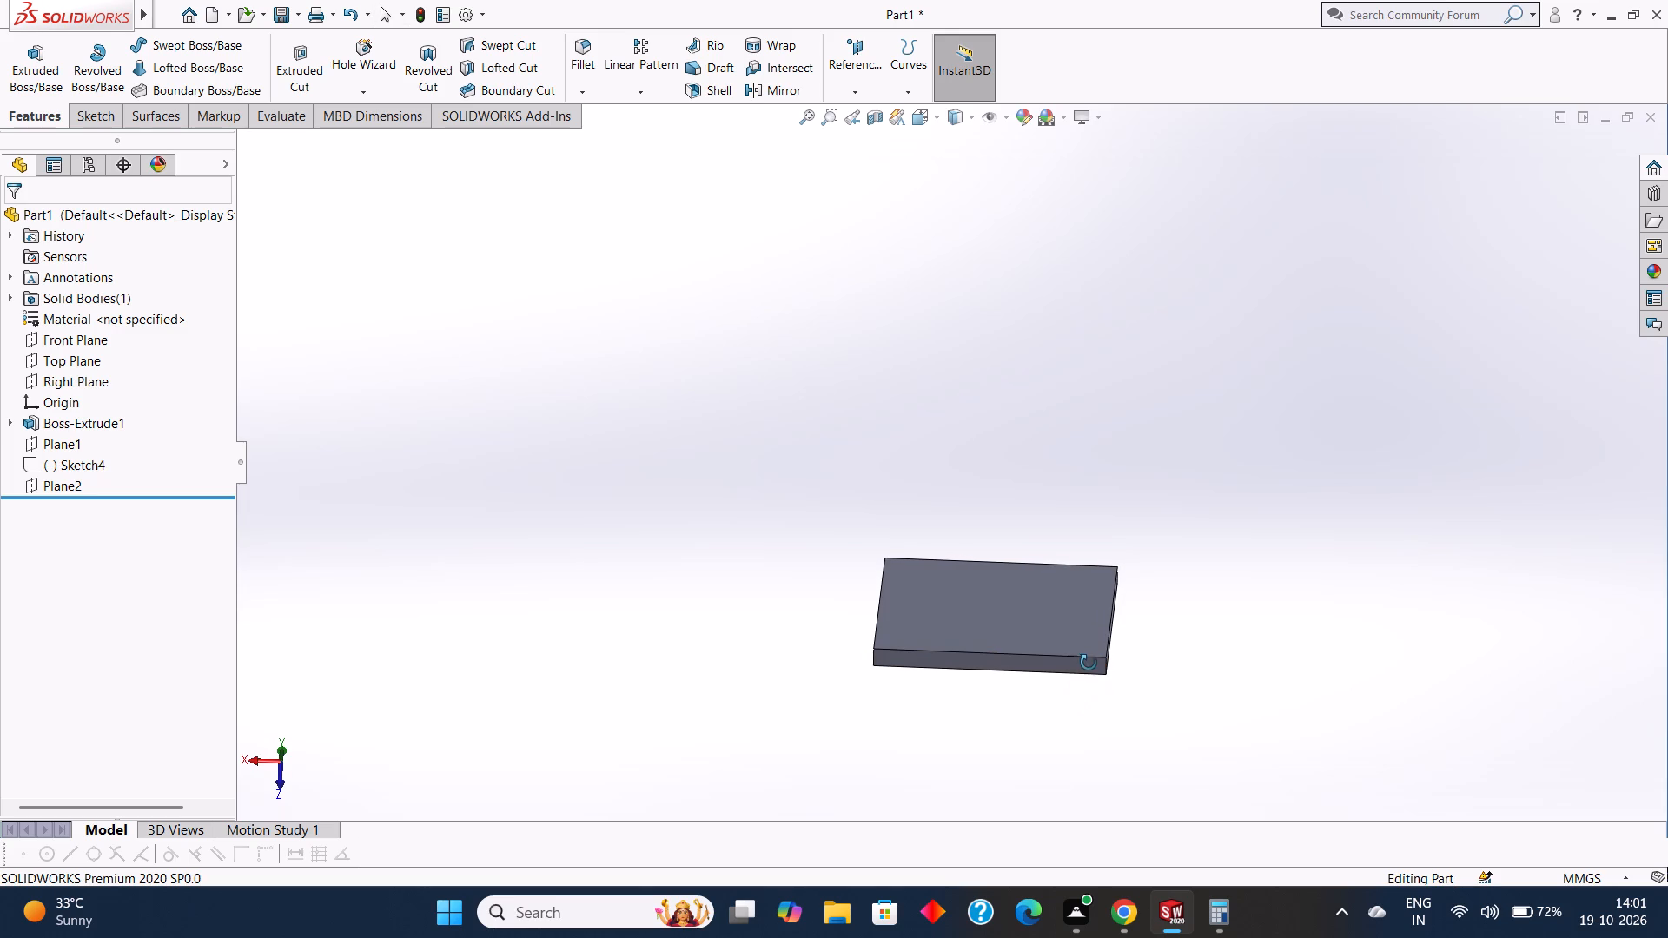
# Examine the plate's large face straight on from both sides, and inspect its edges at an angle.
pyautogui.click(1040, 598)
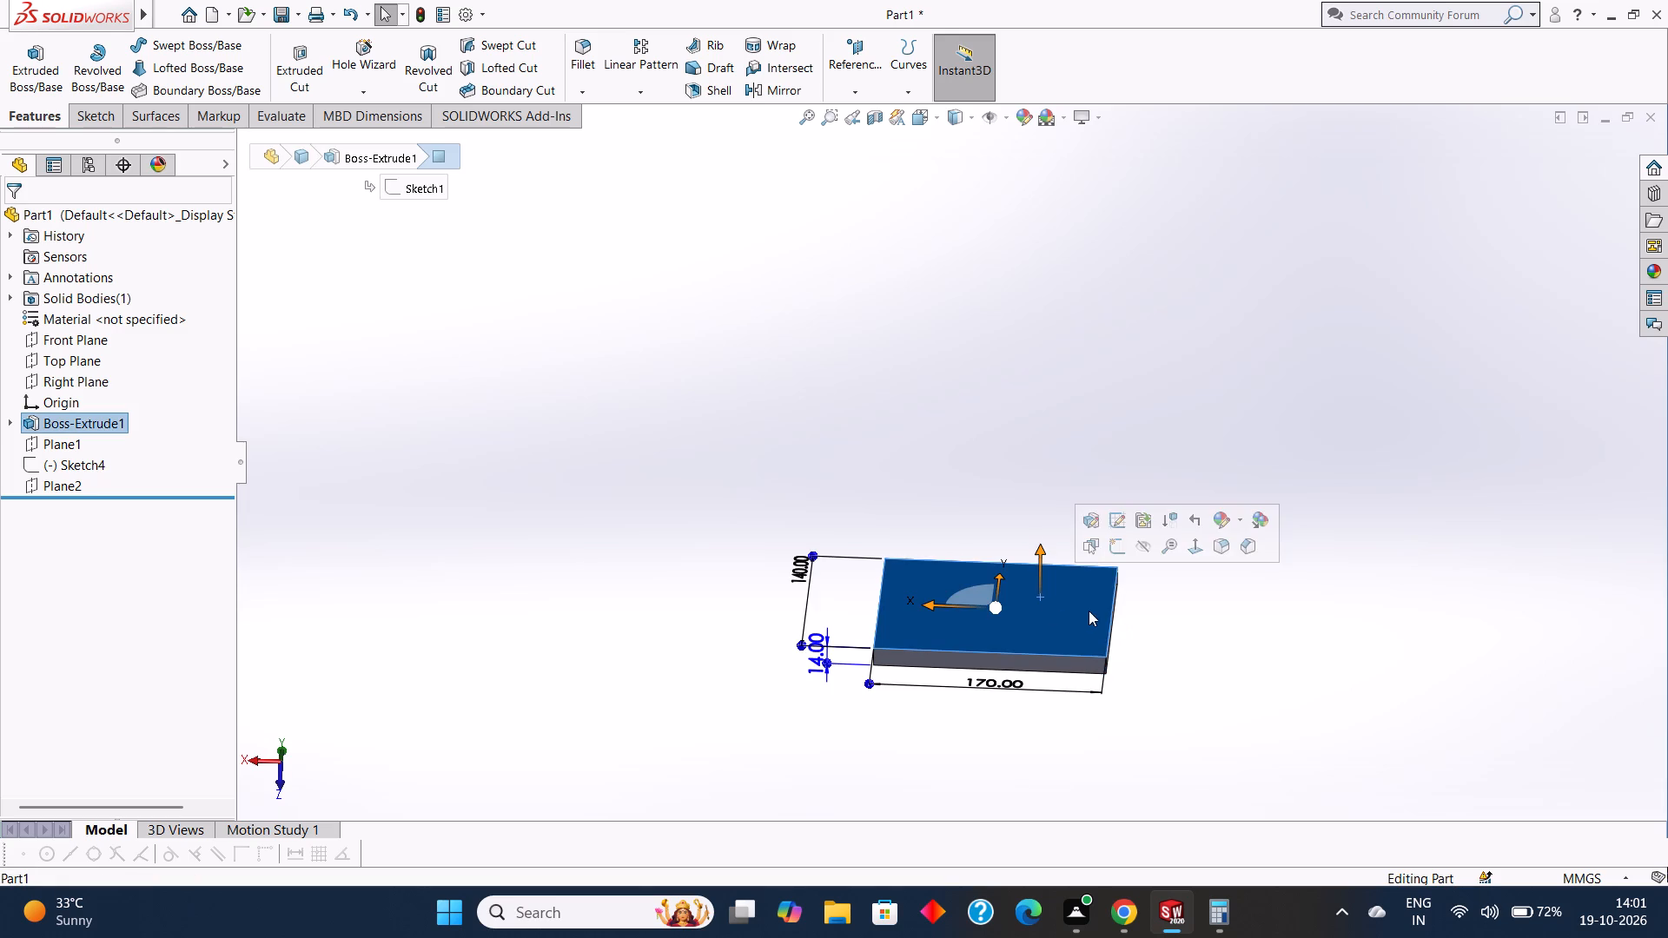
pyautogui.hotkey('ctrl', '8')
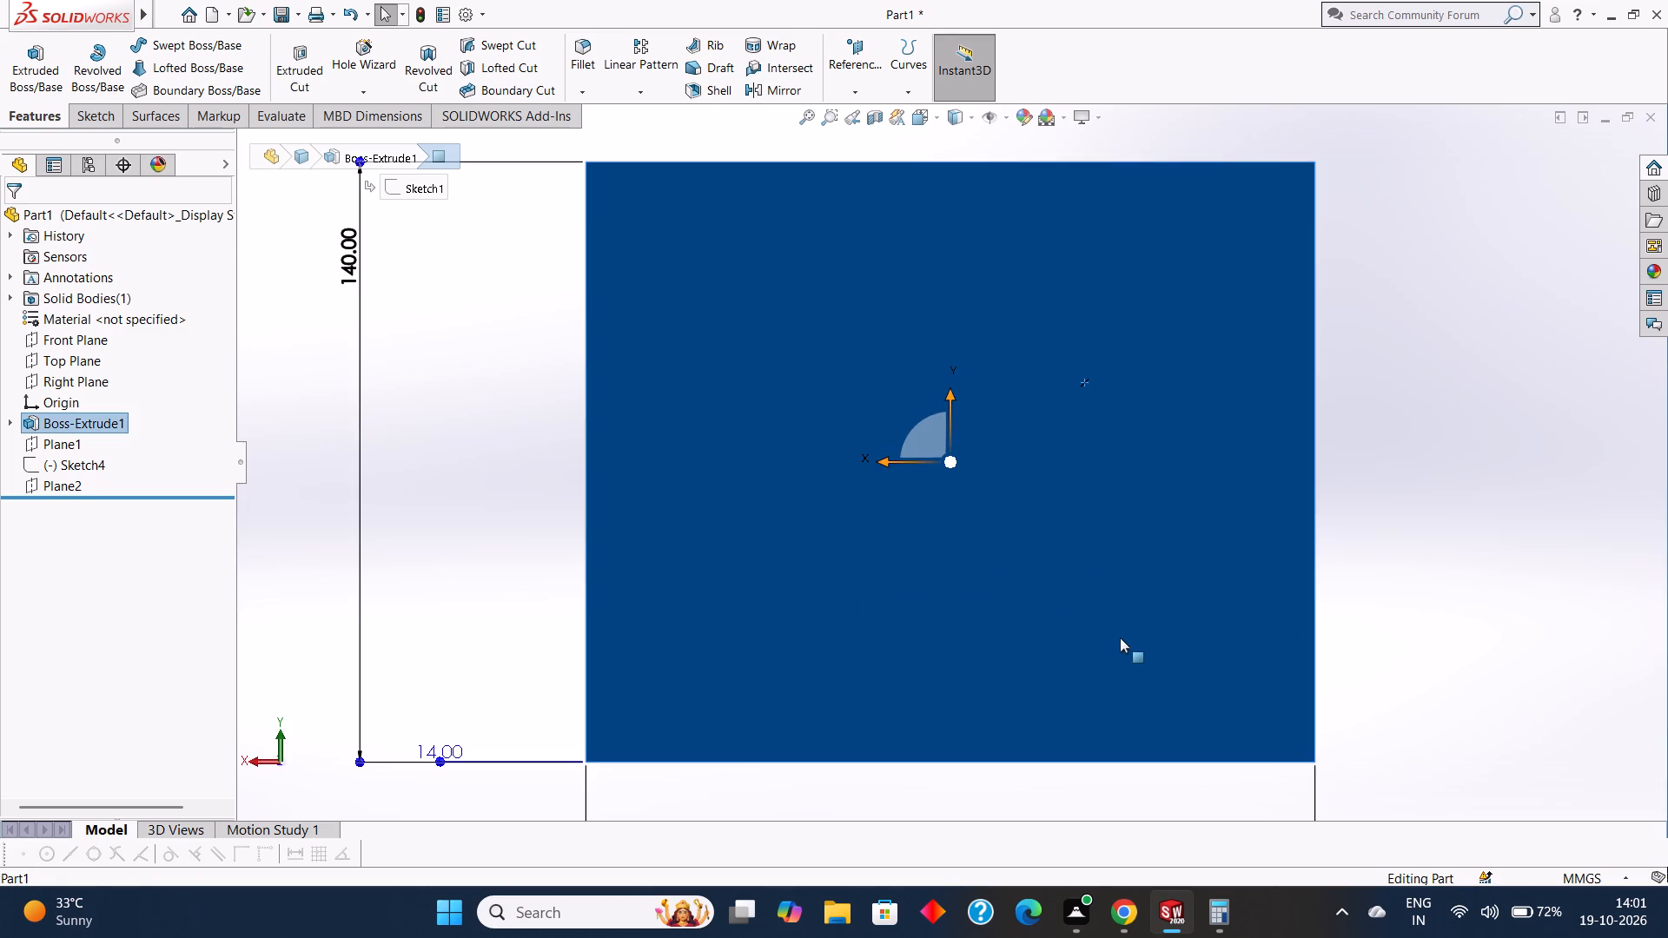
pyautogui.hotkey('ctrl', '8')
pyautogui.scroll(4, 1137, 633)
pyautogui.moveTo(1135, 697); pyautogui.dragTo(1103, 531, button='middle')
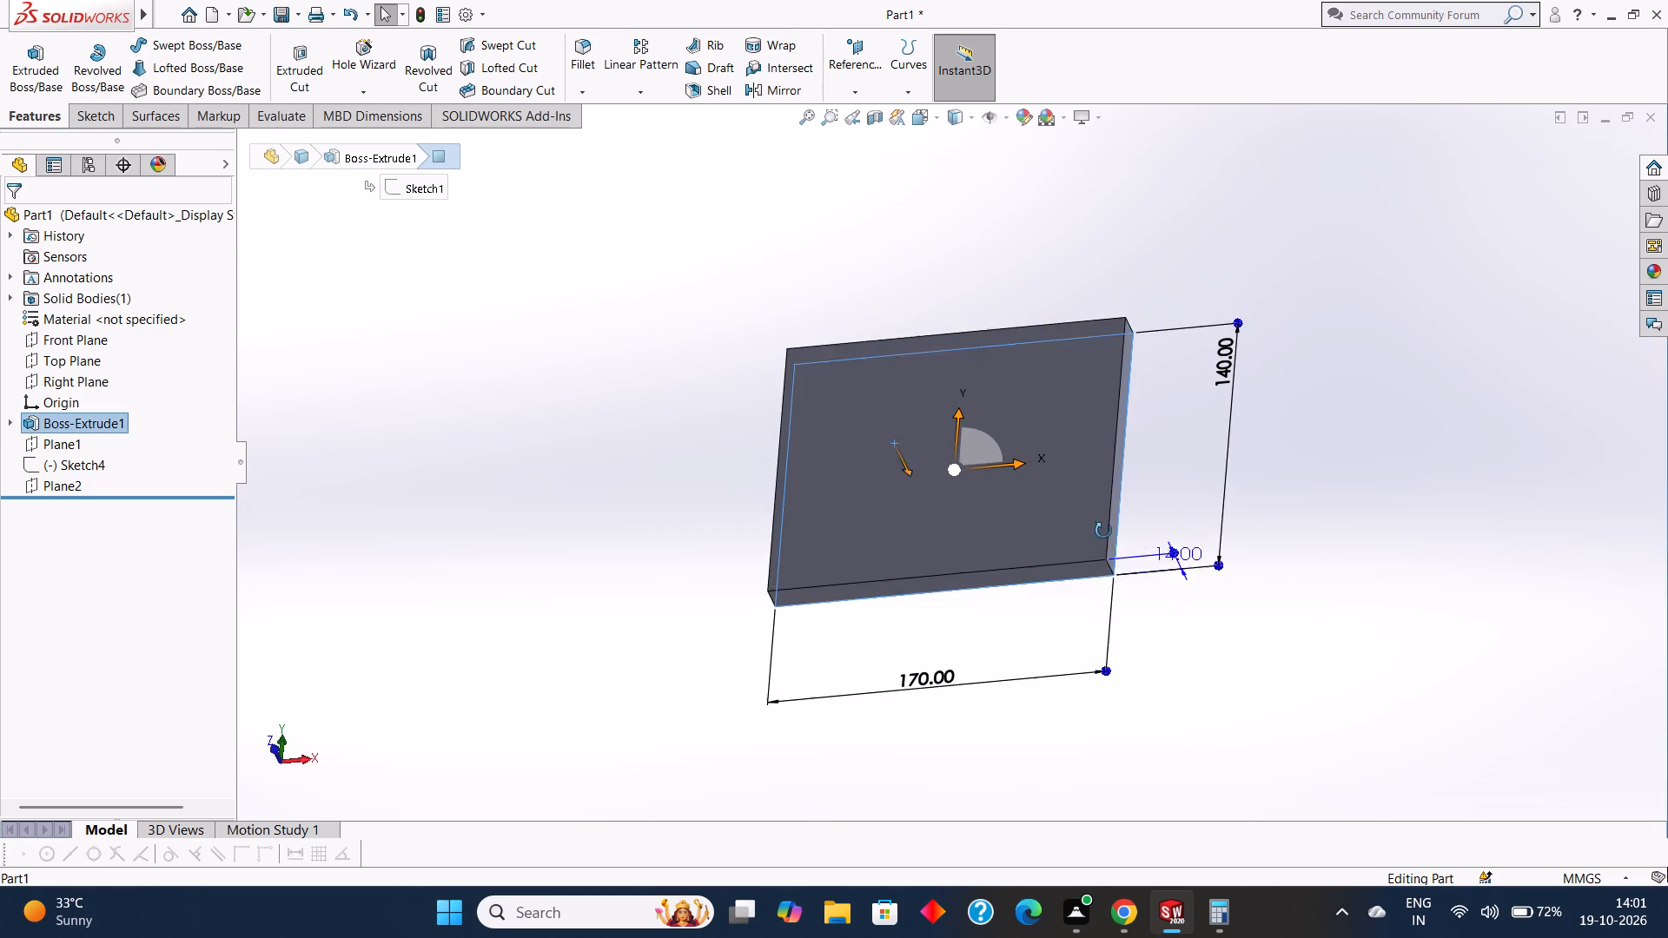
pyautogui.moveTo(1103, 531); pyautogui.dragTo(1104, 490, button='middle')
pyautogui.moveTo(1096, 584); pyautogui.dragTo(1106, 501, button='middle')
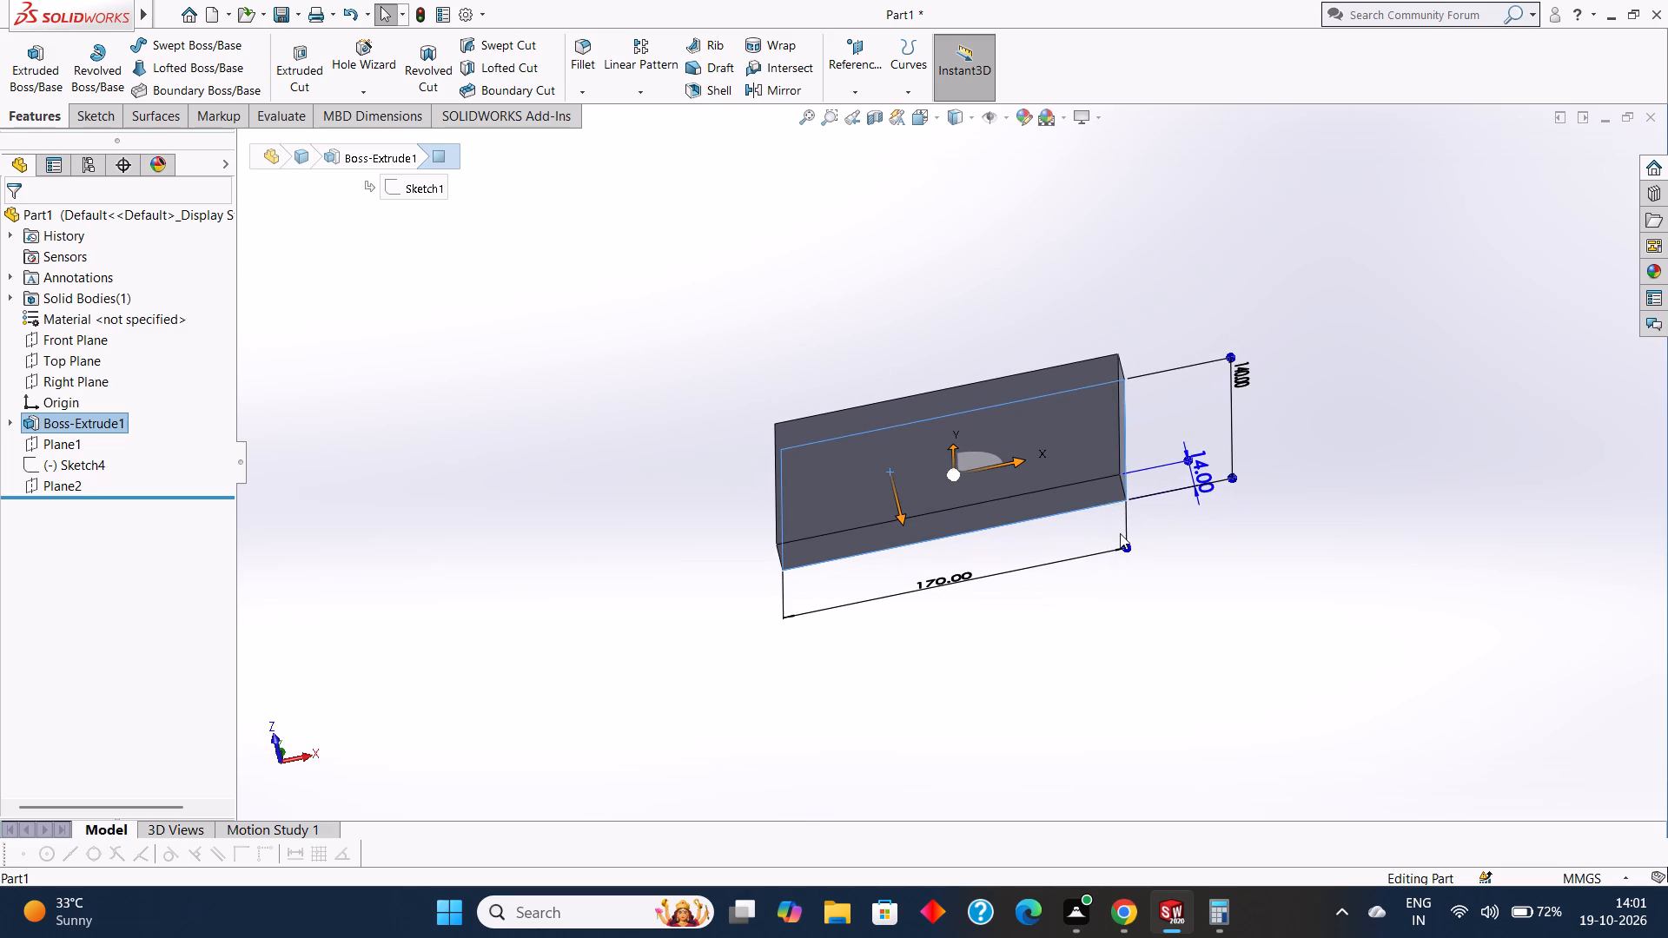
pyautogui.click(1177, 614)
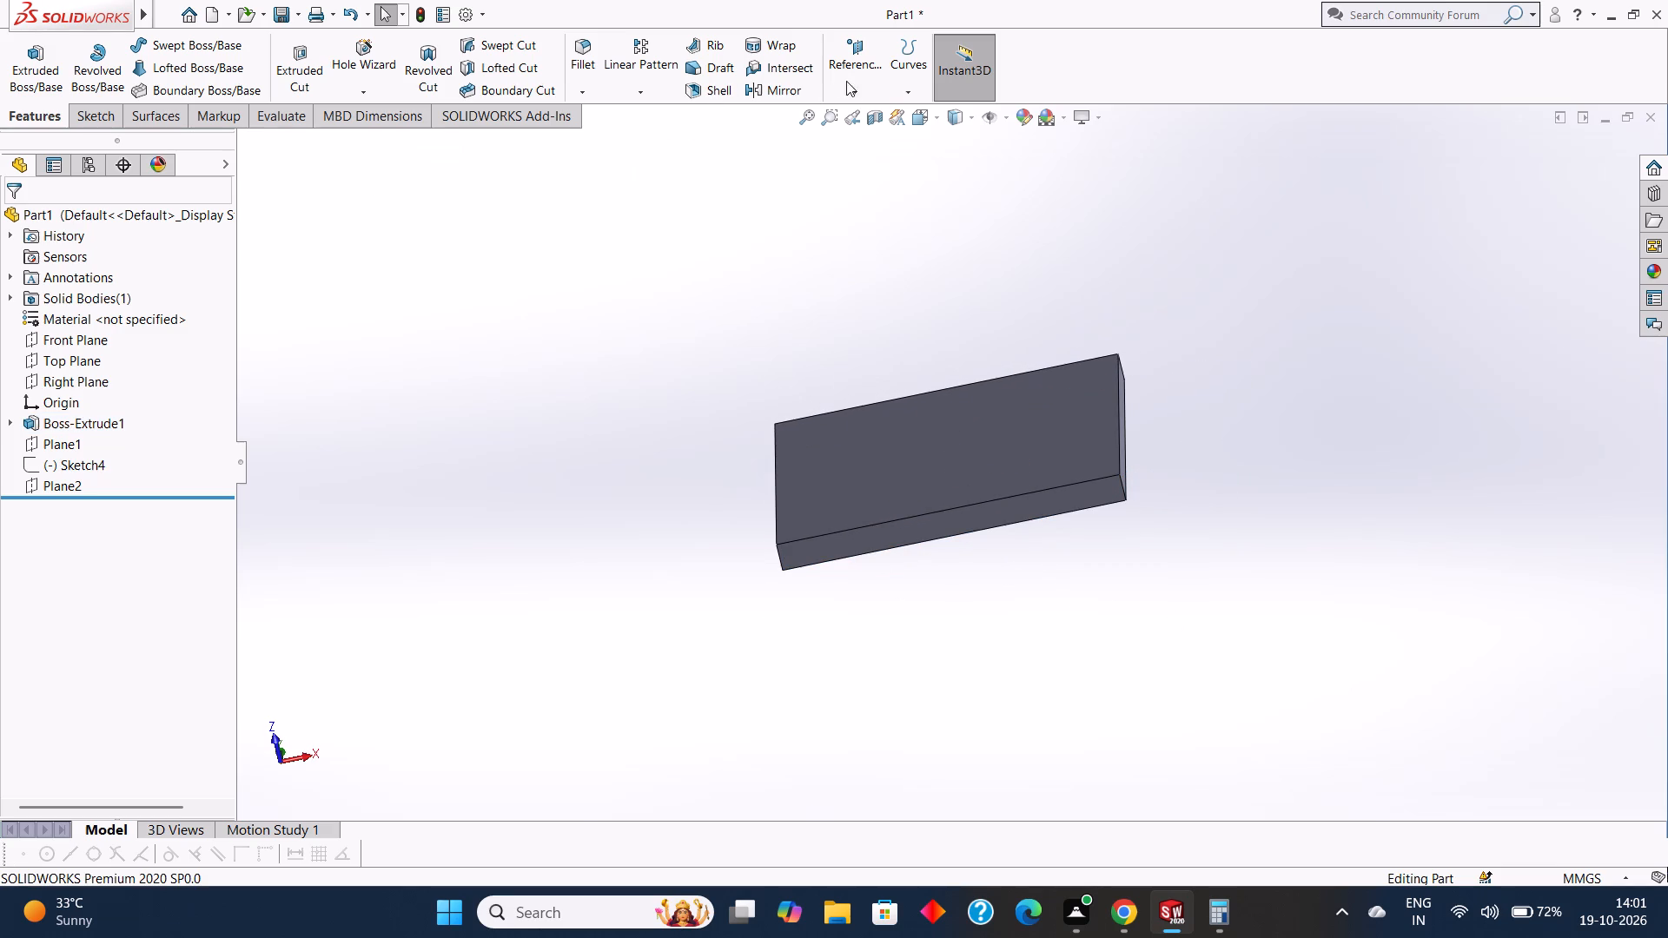
# Create a reference plane offset 16 mm from the Right Plane, toward the plate.
pyautogui.click(857, 87)
pyautogui.click(869, 104)
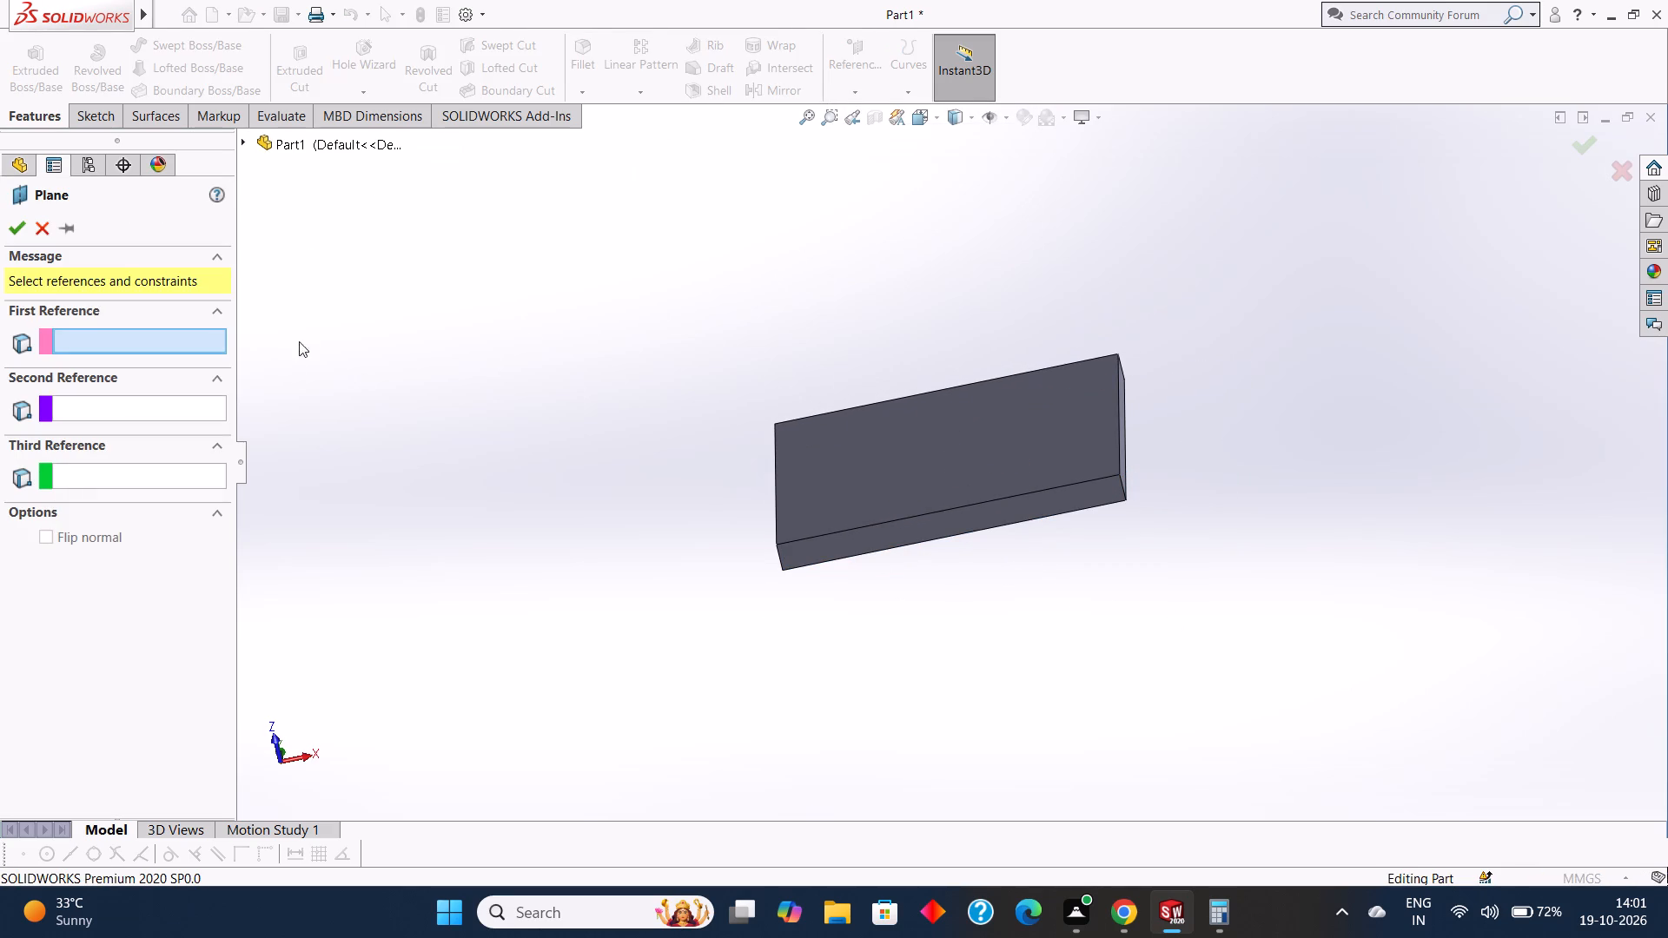
pyautogui.click(249, 142)
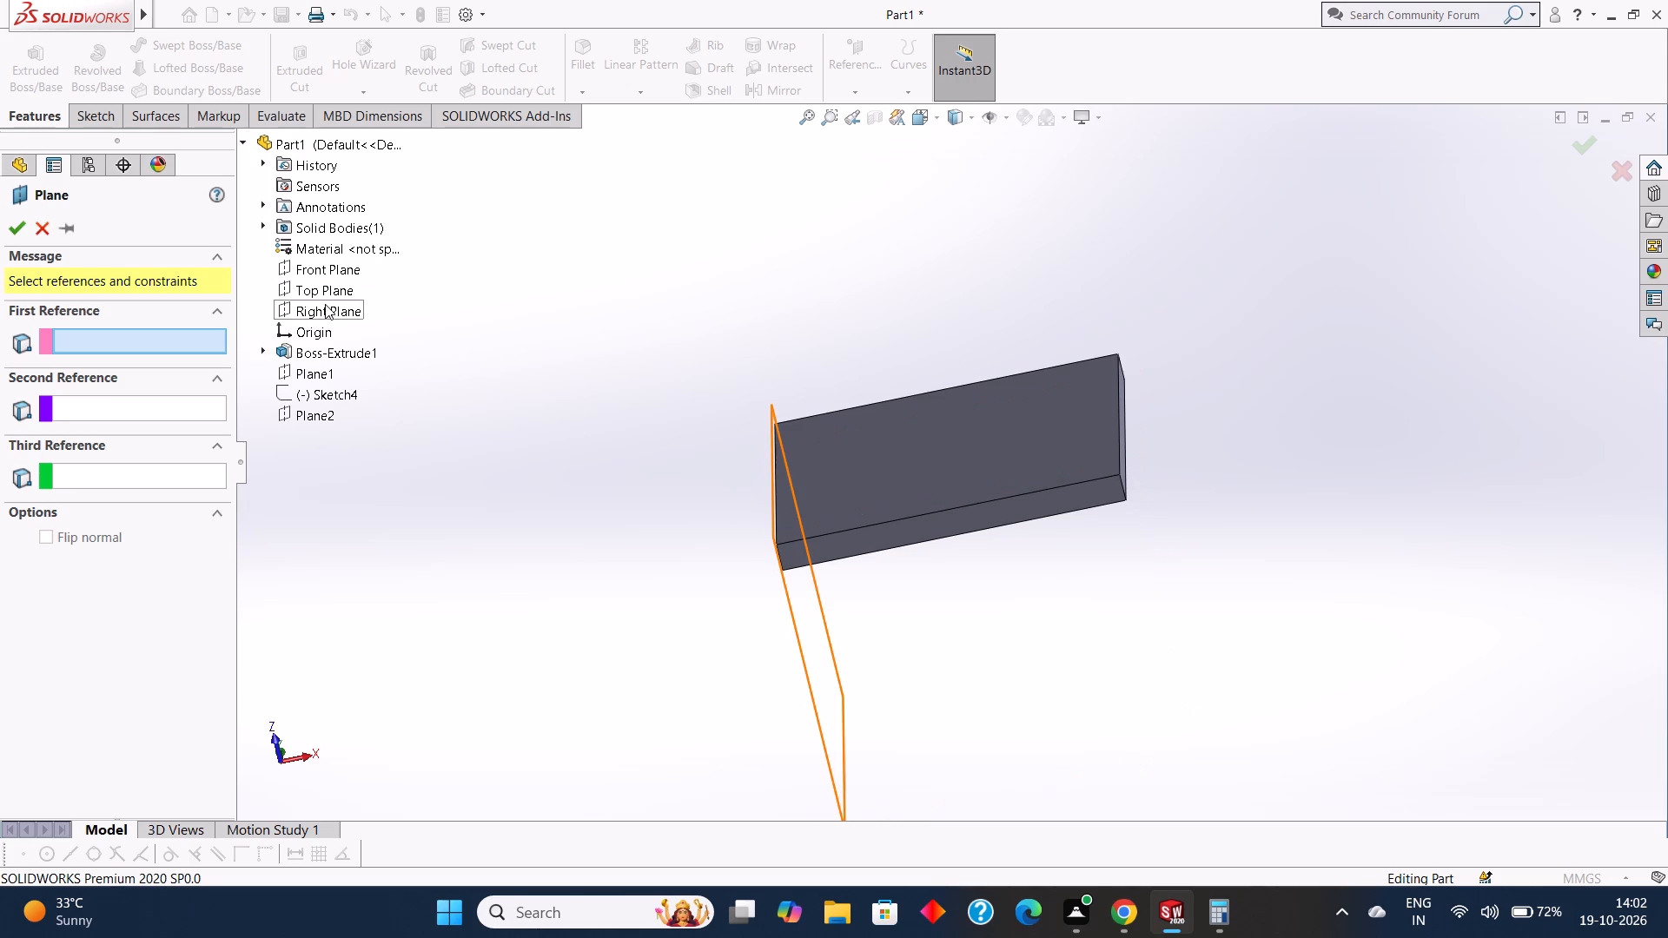
pyautogui.click(325, 308)
pyautogui.moveTo(578, 378); pyautogui.dragTo(627, 381, button='middle')
pyautogui.scroll(1, 627, 381)
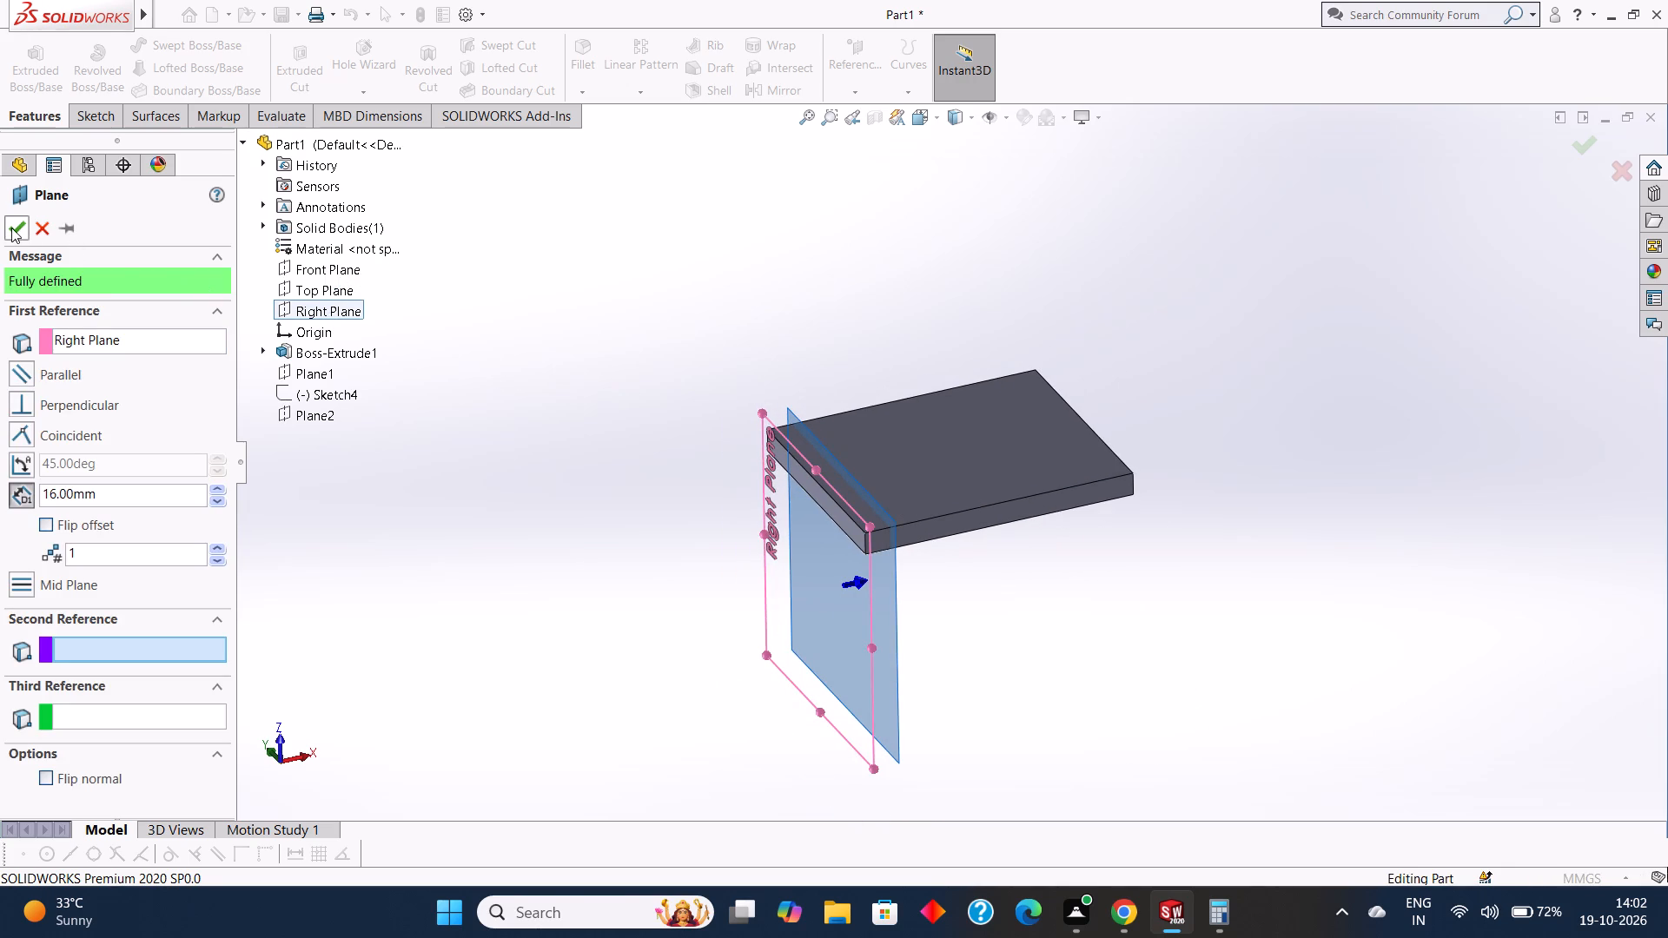
pyautogui.click(11, 228)
# Start a sketch on the new 16 mm offset plane and view it straight on.
pyautogui.moveTo(665, 458); pyautogui.dragTo(741, 441, button='middle')
pyautogui.scroll(-8, 844, 442)
pyautogui.click(784, 403)
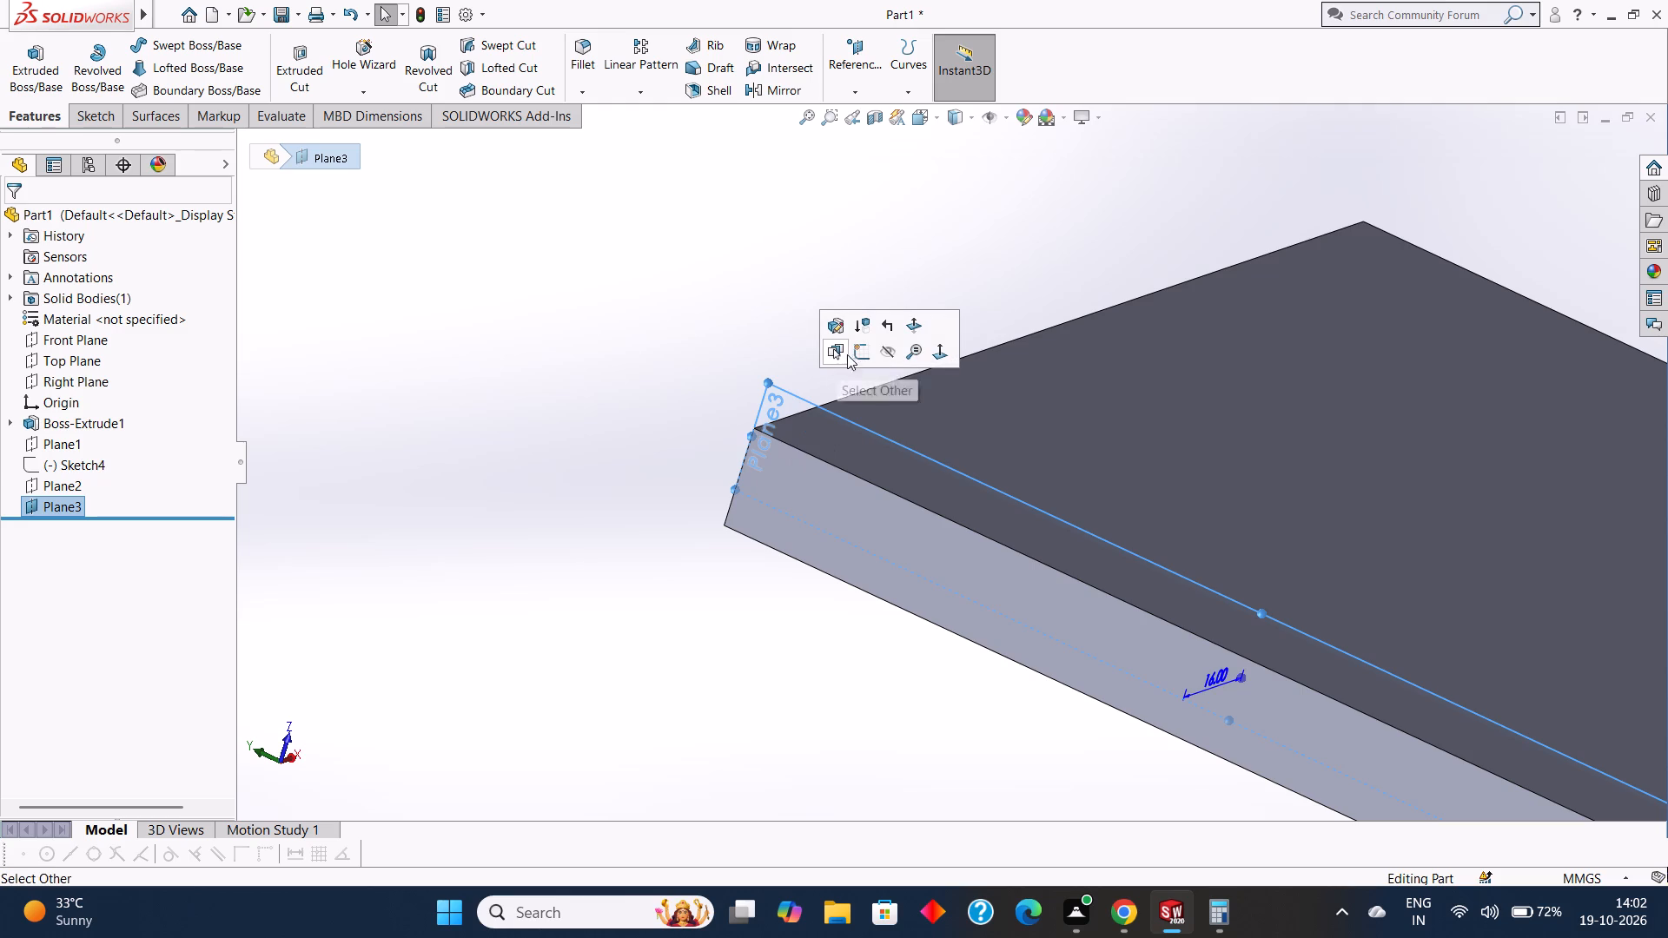
pyautogui.click(855, 350)
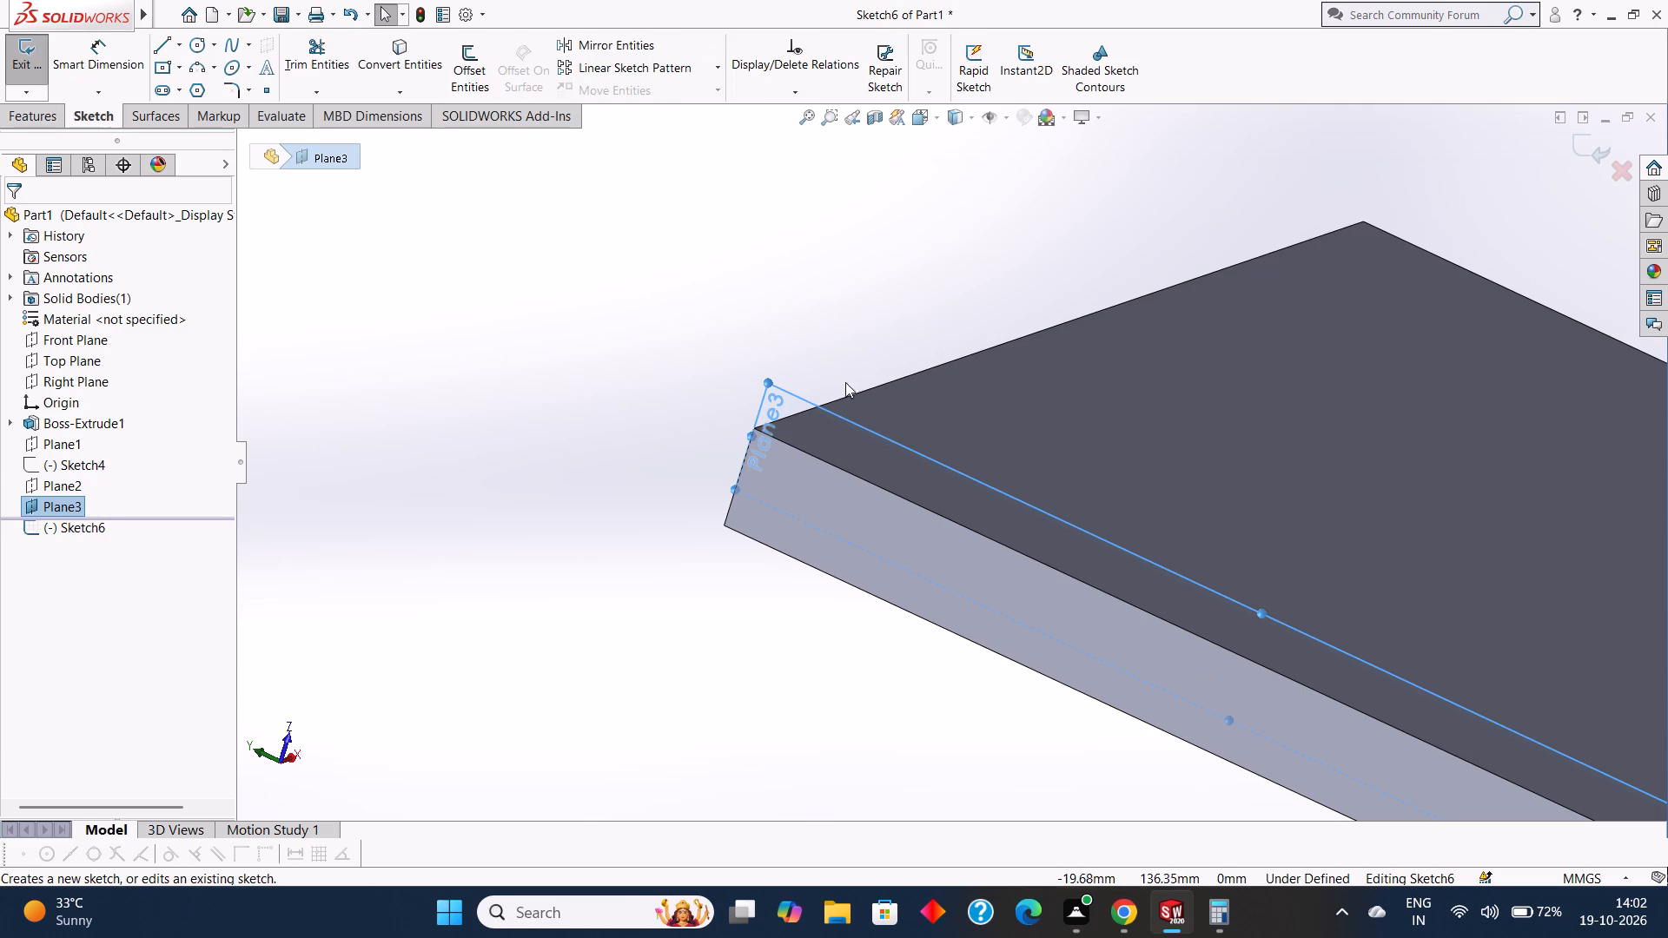
pyautogui.hotkey('ctrl', '8')
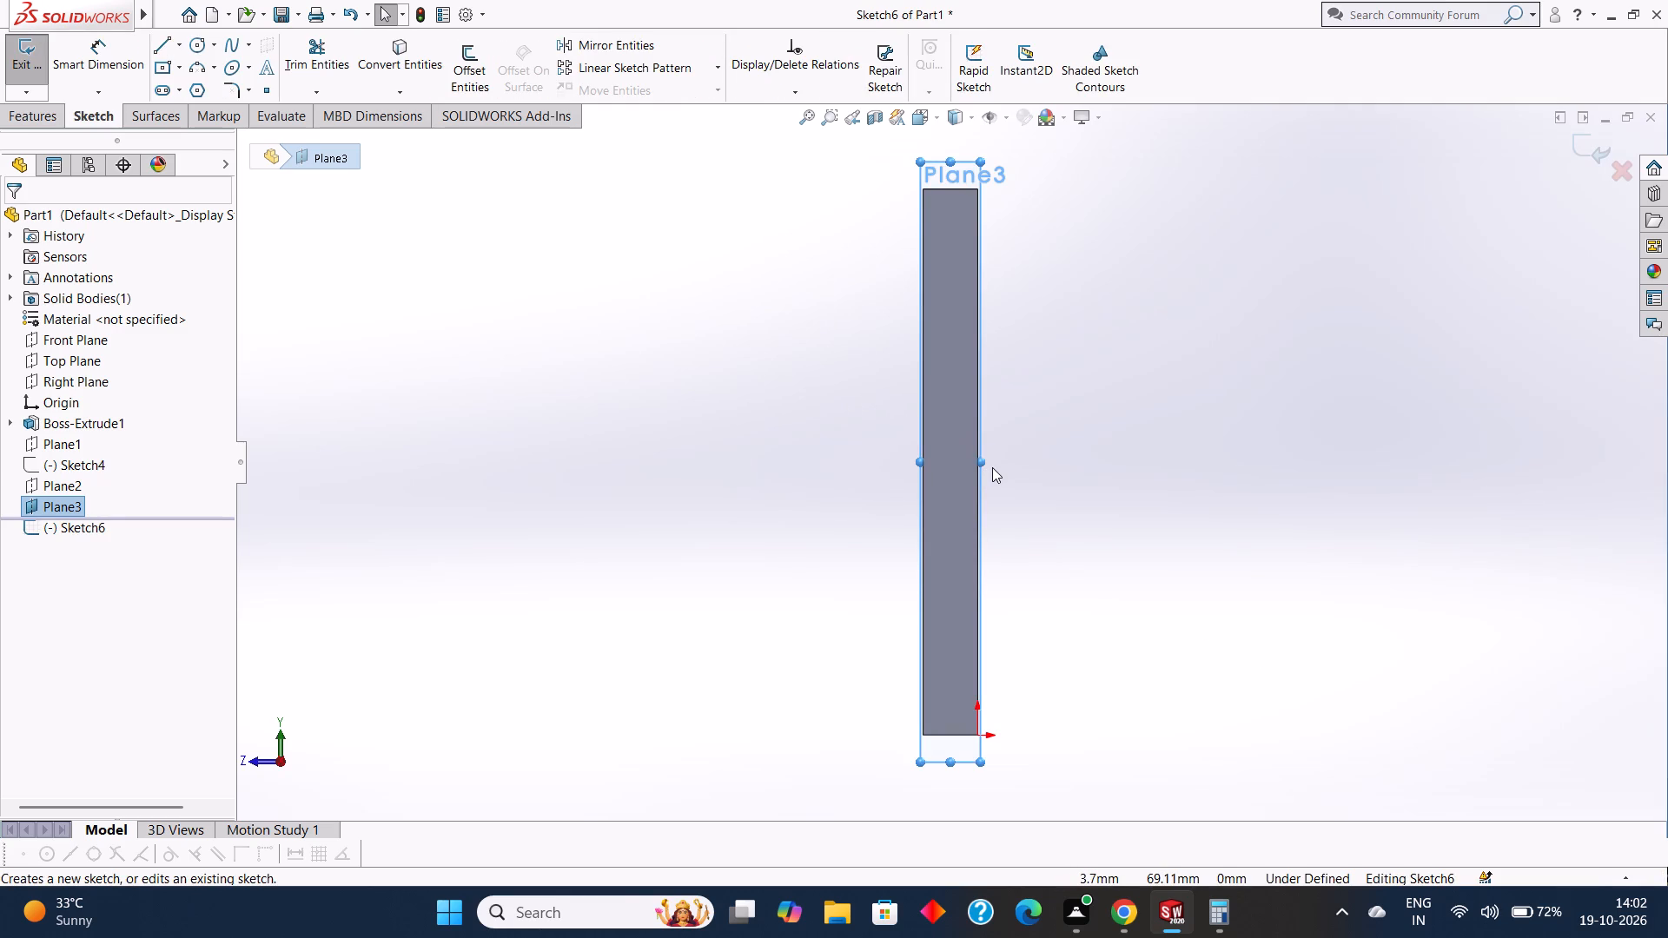
pyautogui.press('Escape')
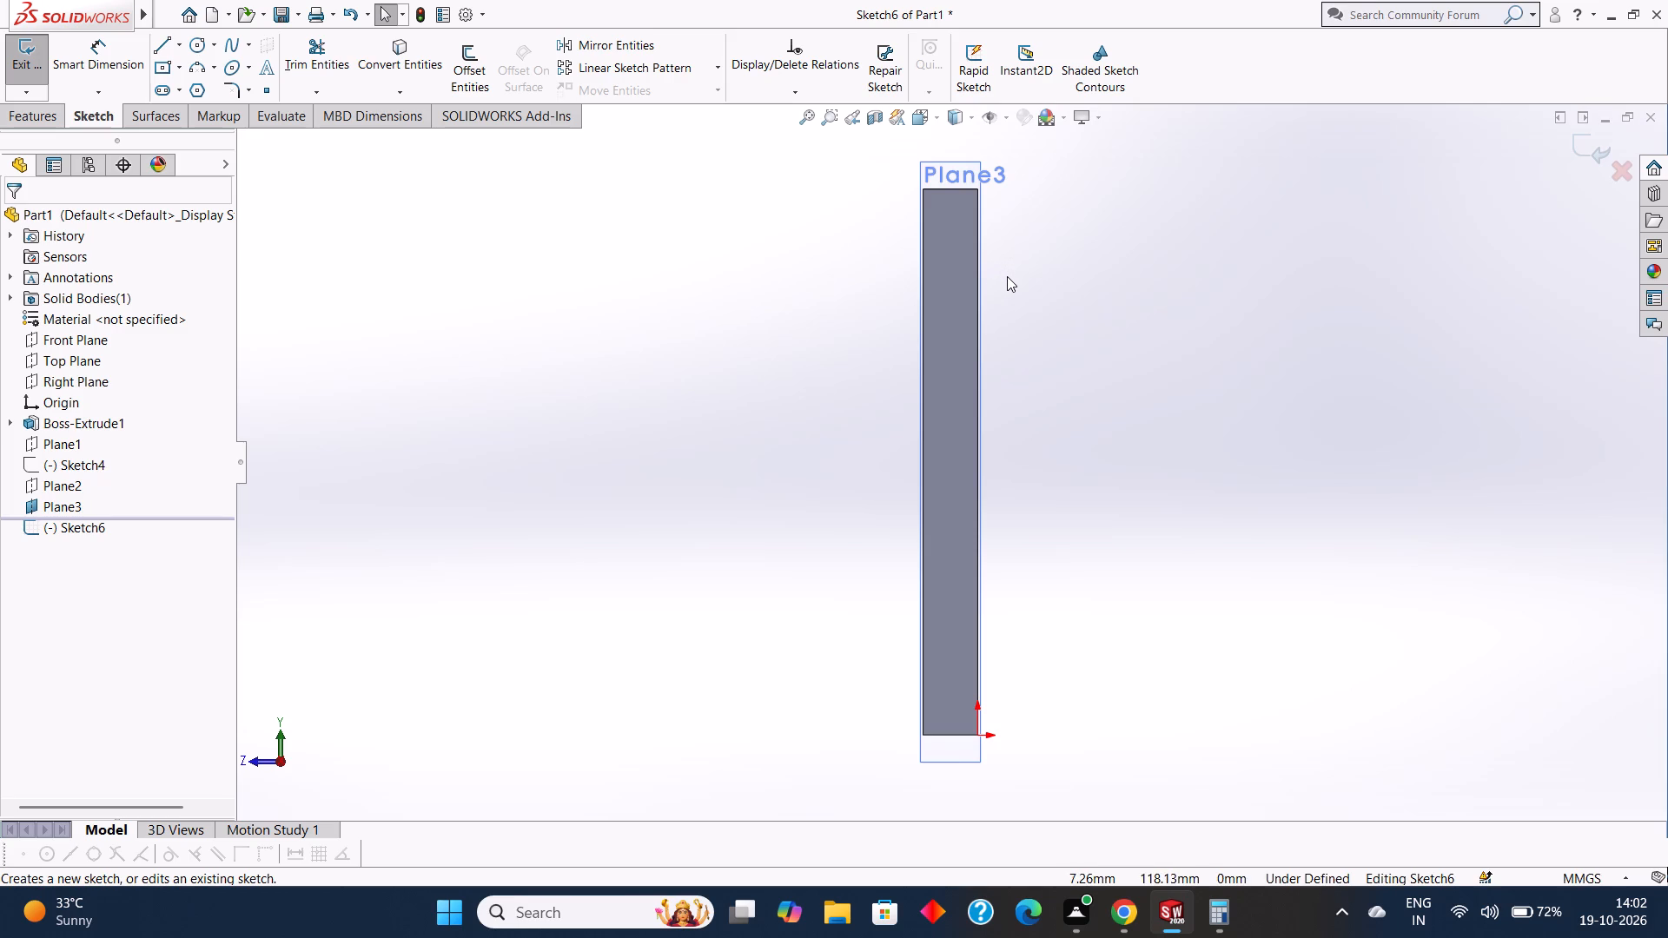
pyautogui.hotkey('ctrl', '8')
pyautogui.hotkey('ctrl', '8')
# Examine the sketch plane's position and orientation relative to the plate from several angles, ending straight on to the sketch.
pyautogui.moveTo(1085, 323); pyautogui.dragTo(754, 244, button='middle')
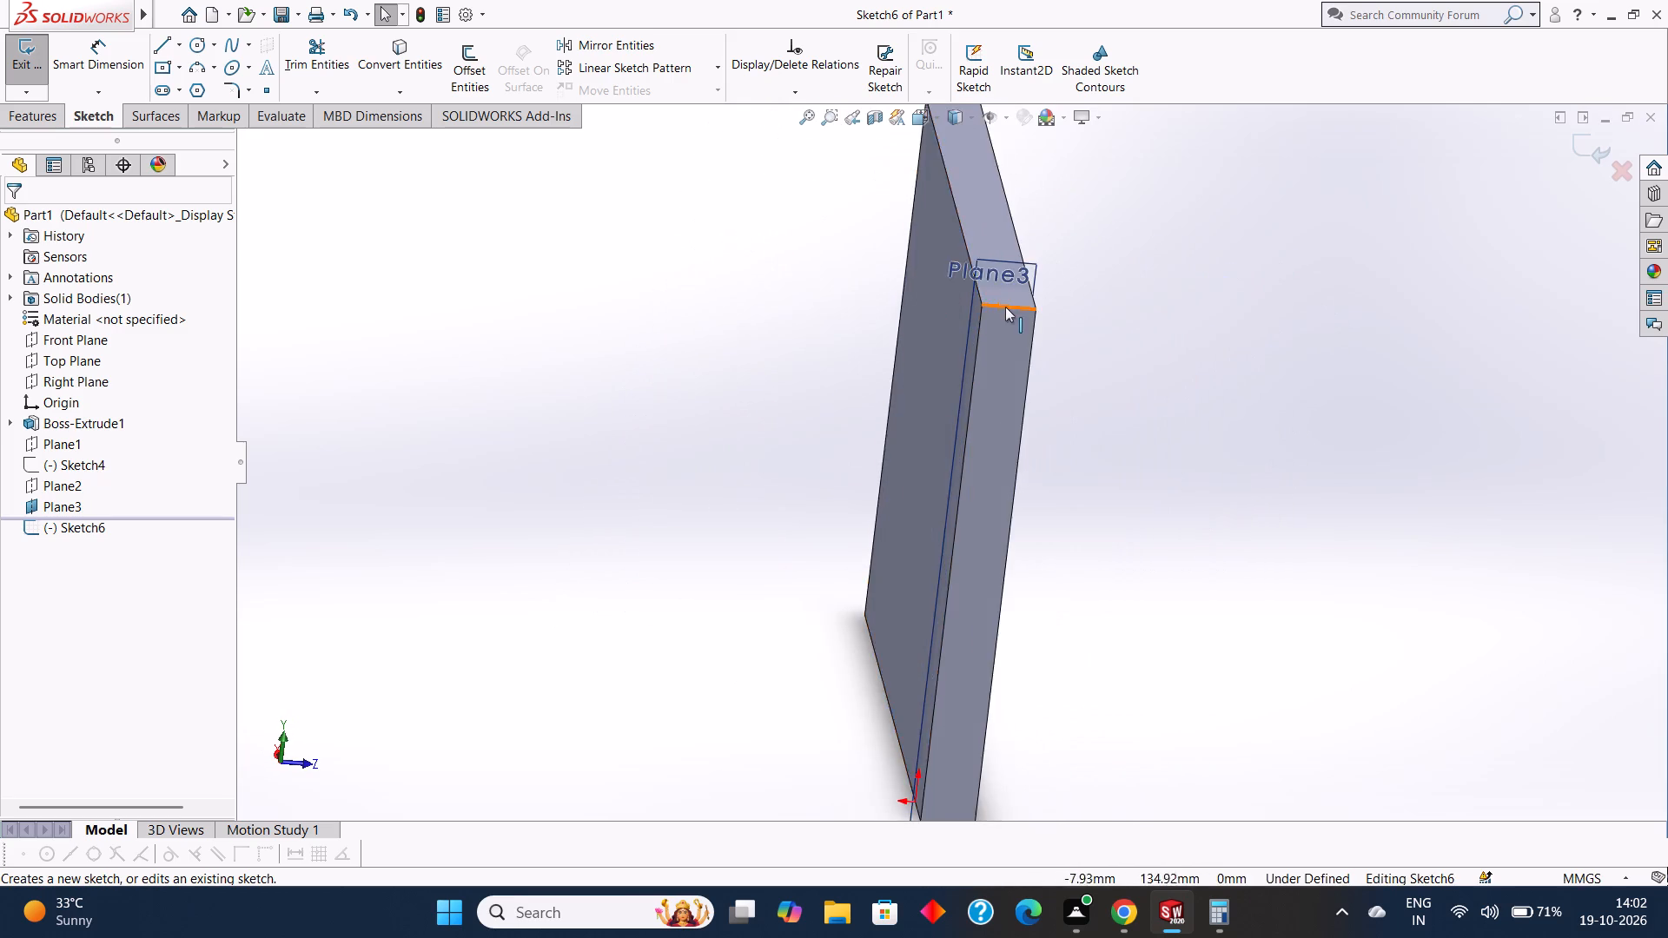
pyautogui.scroll(3, 1005, 307)
pyautogui.moveTo(1036, 303); pyautogui.dragTo(1059, 395, button='middle')
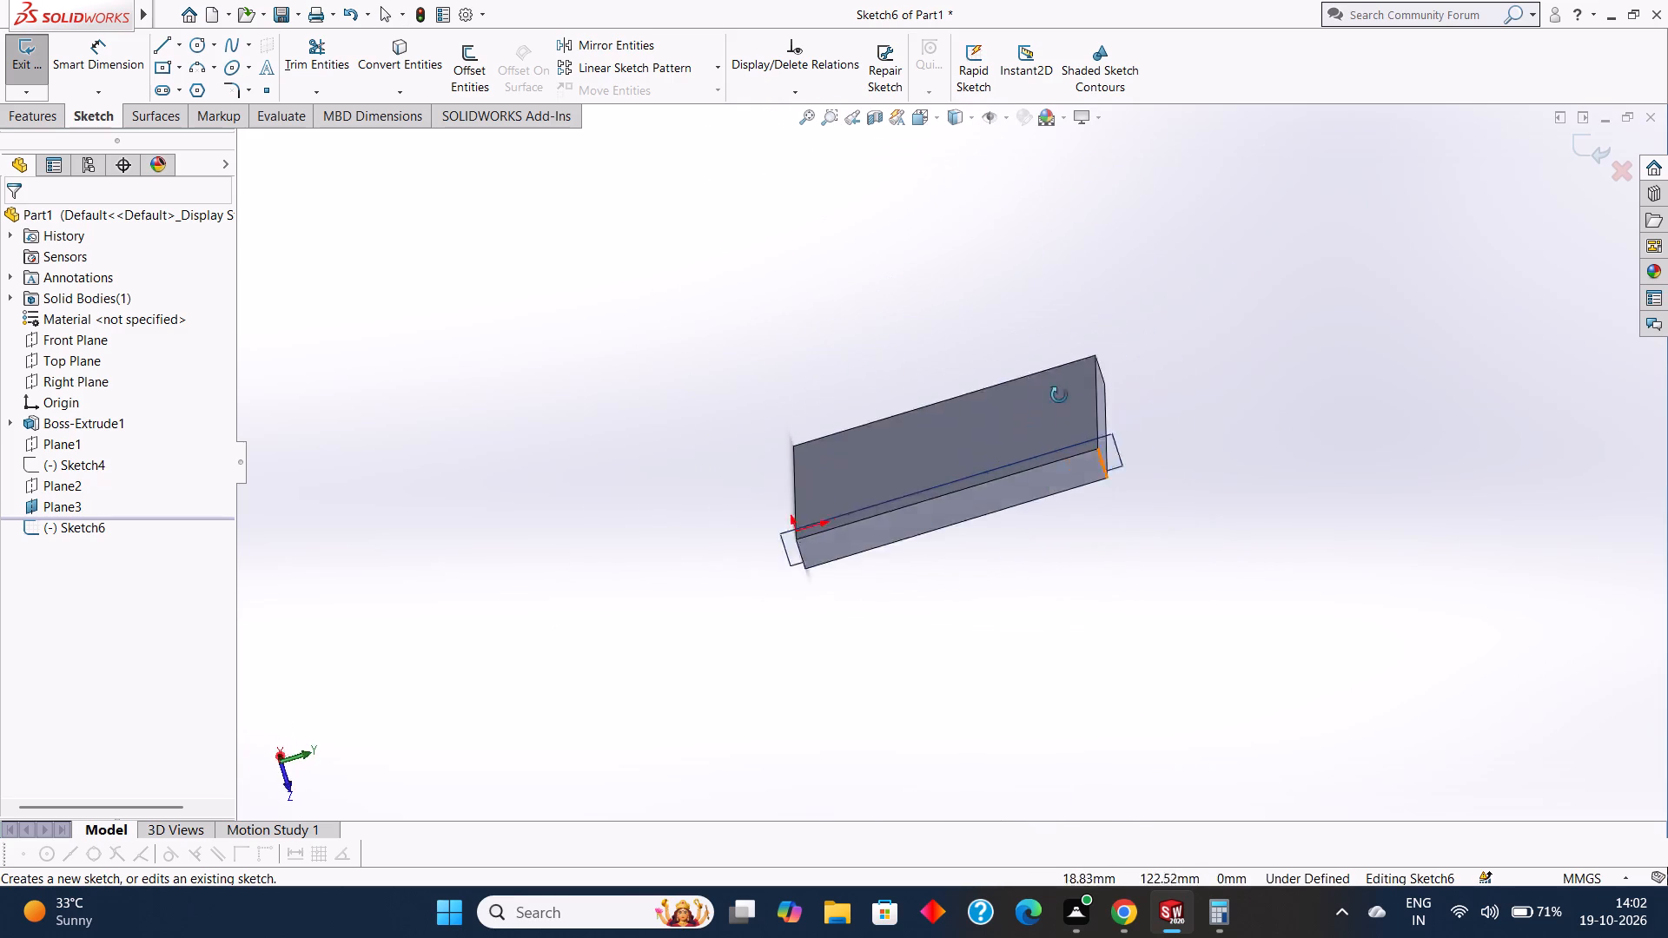
pyautogui.moveTo(1059, 395); pyautogui.dragTo(1042, 409, button='middle')
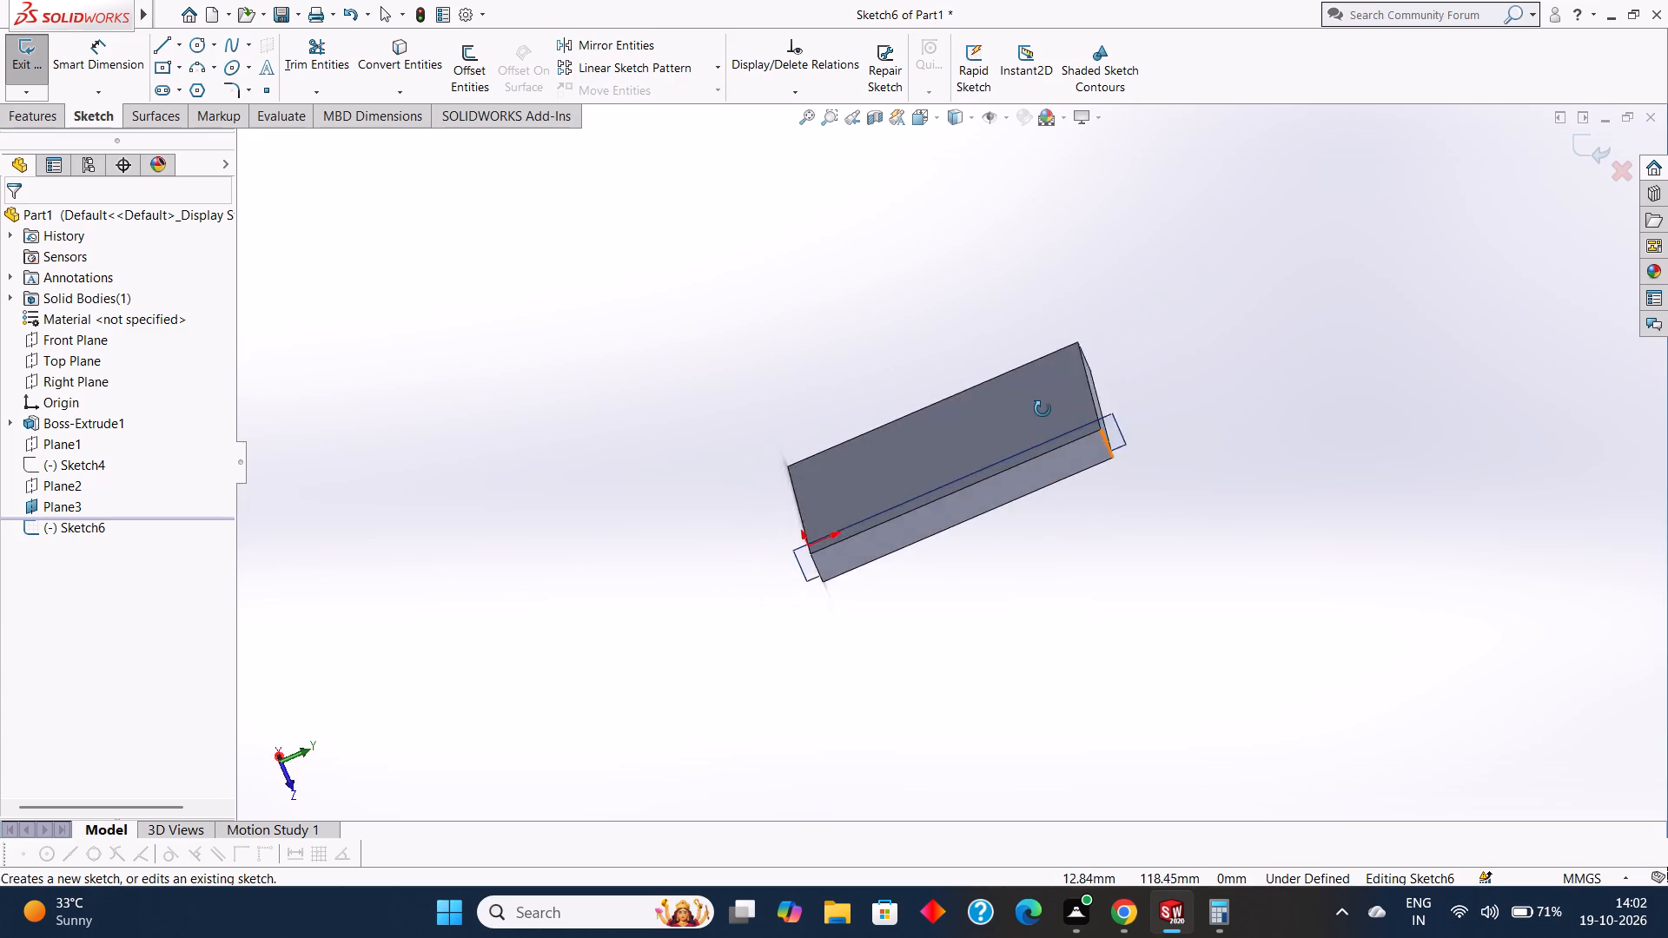
pyautogui.moveTo(1042, 409); pyautogui.dragTo(1039, 390, button='middle')
pyautogui.scroll(-1, 1007, 391)
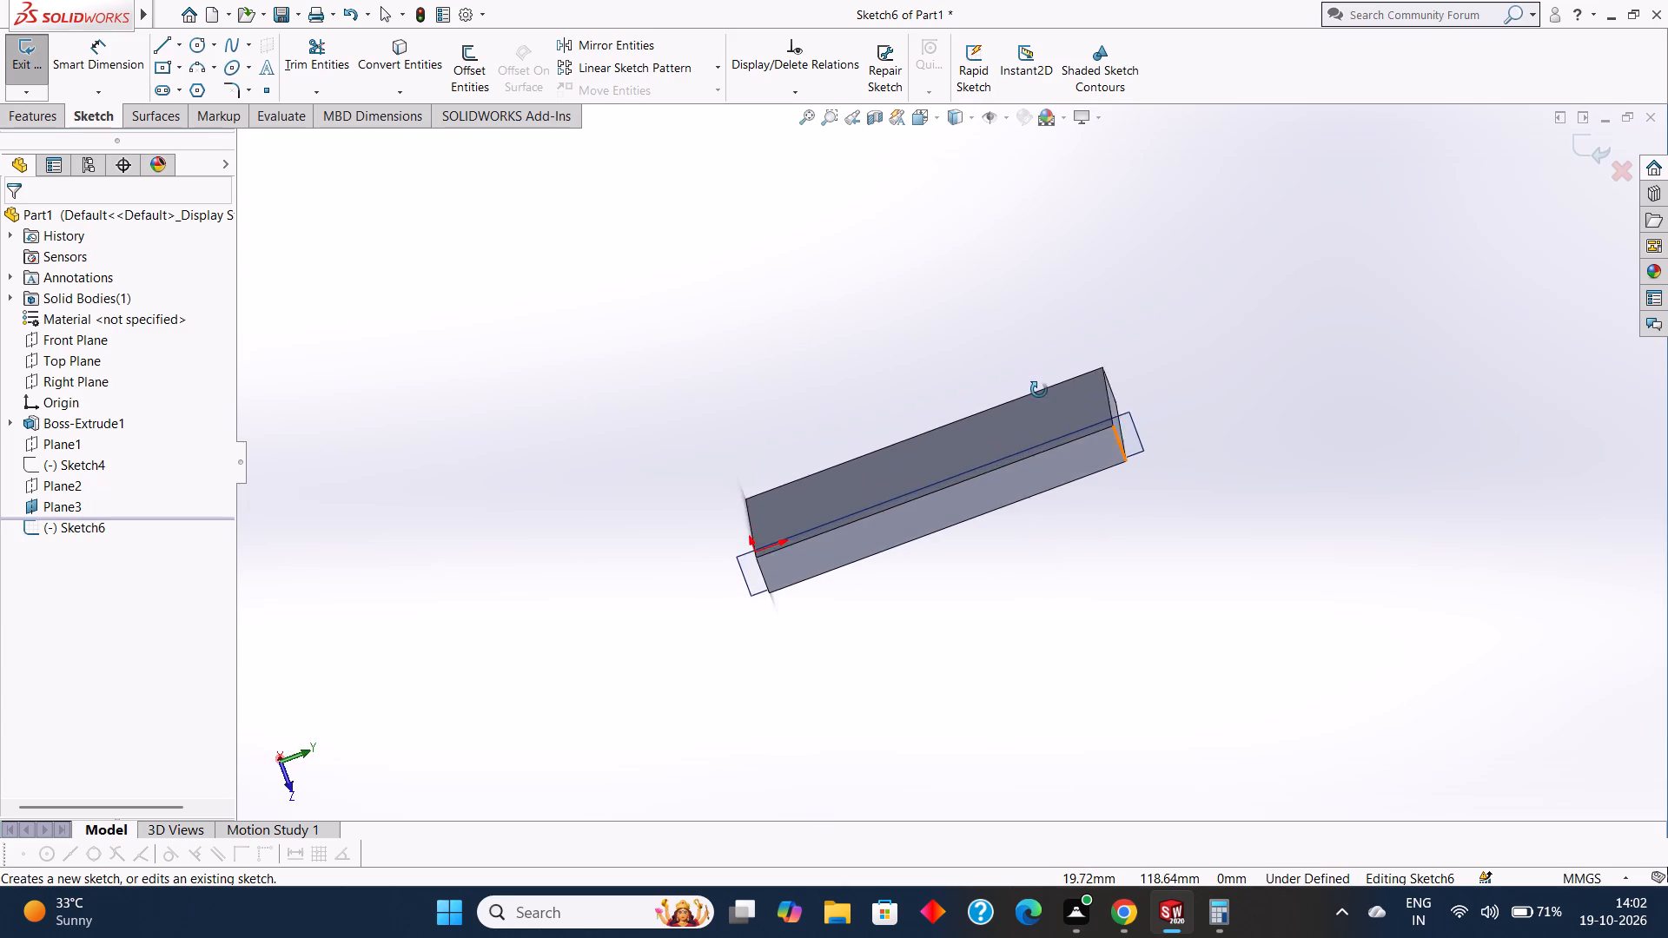
pyautogui.moveTo(1039, 390); pyautogui.dragTo(1030, 388, button='middle')
pyautogui.moveTo(1114, 433); pyautogui.dragTo(1183, 422, button='middle')
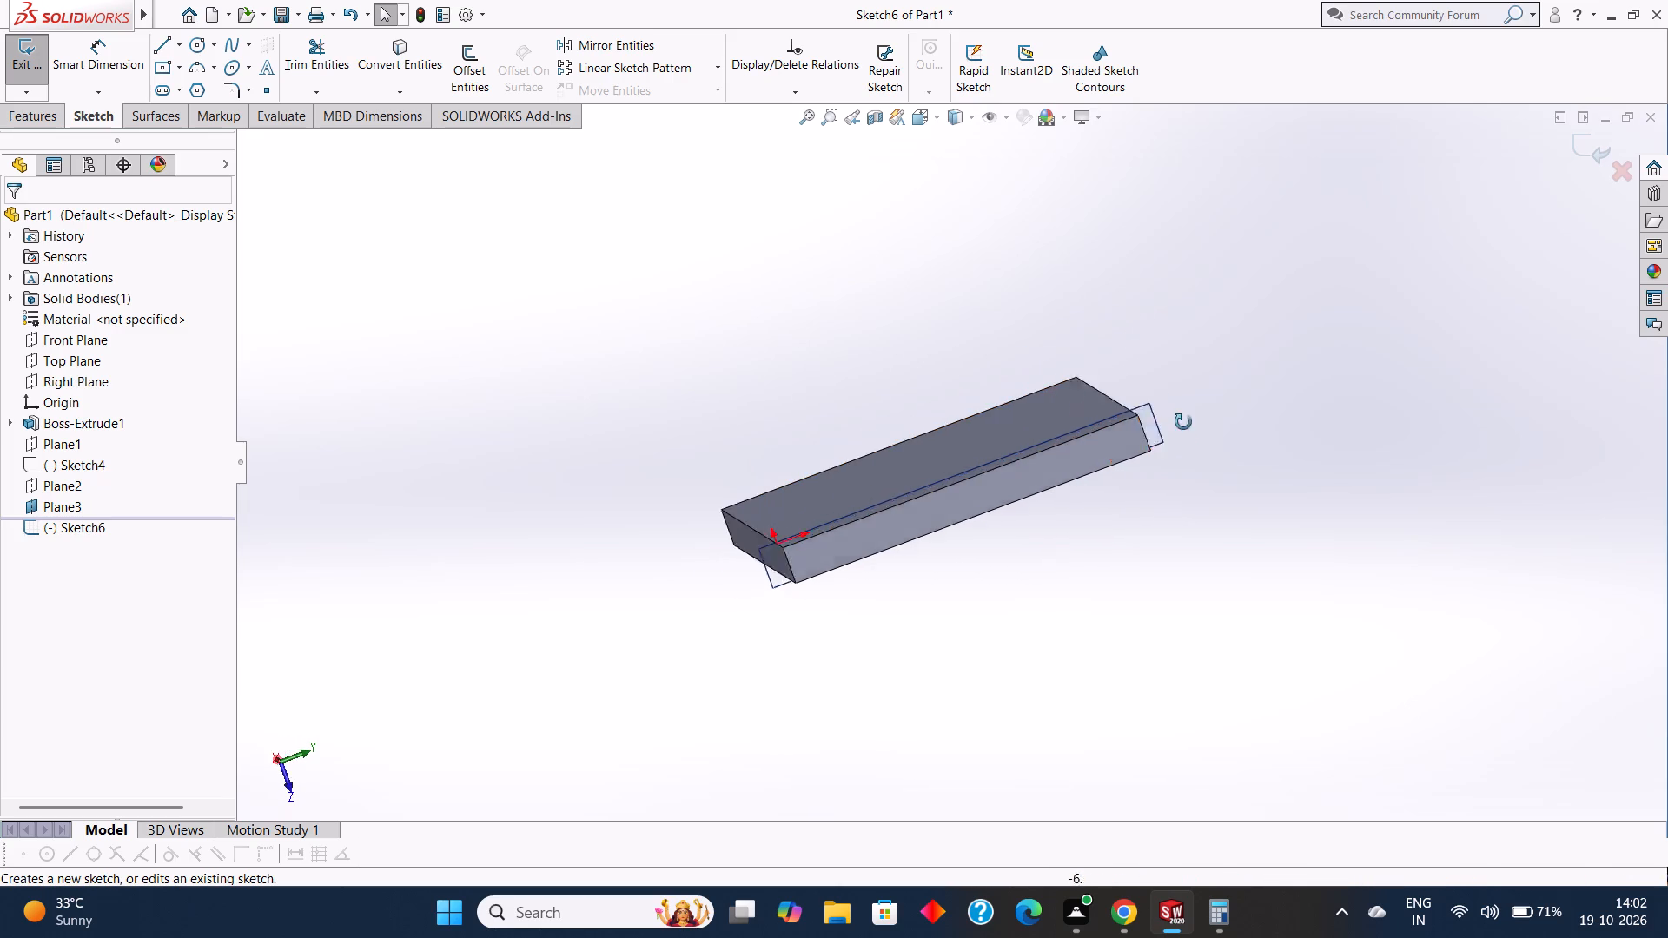
pyautogui.moveTo(1183, 422); pyautogui.dragTo(1109, 528, button='middle')
pyautogui.scroll(2, 1114, 517)
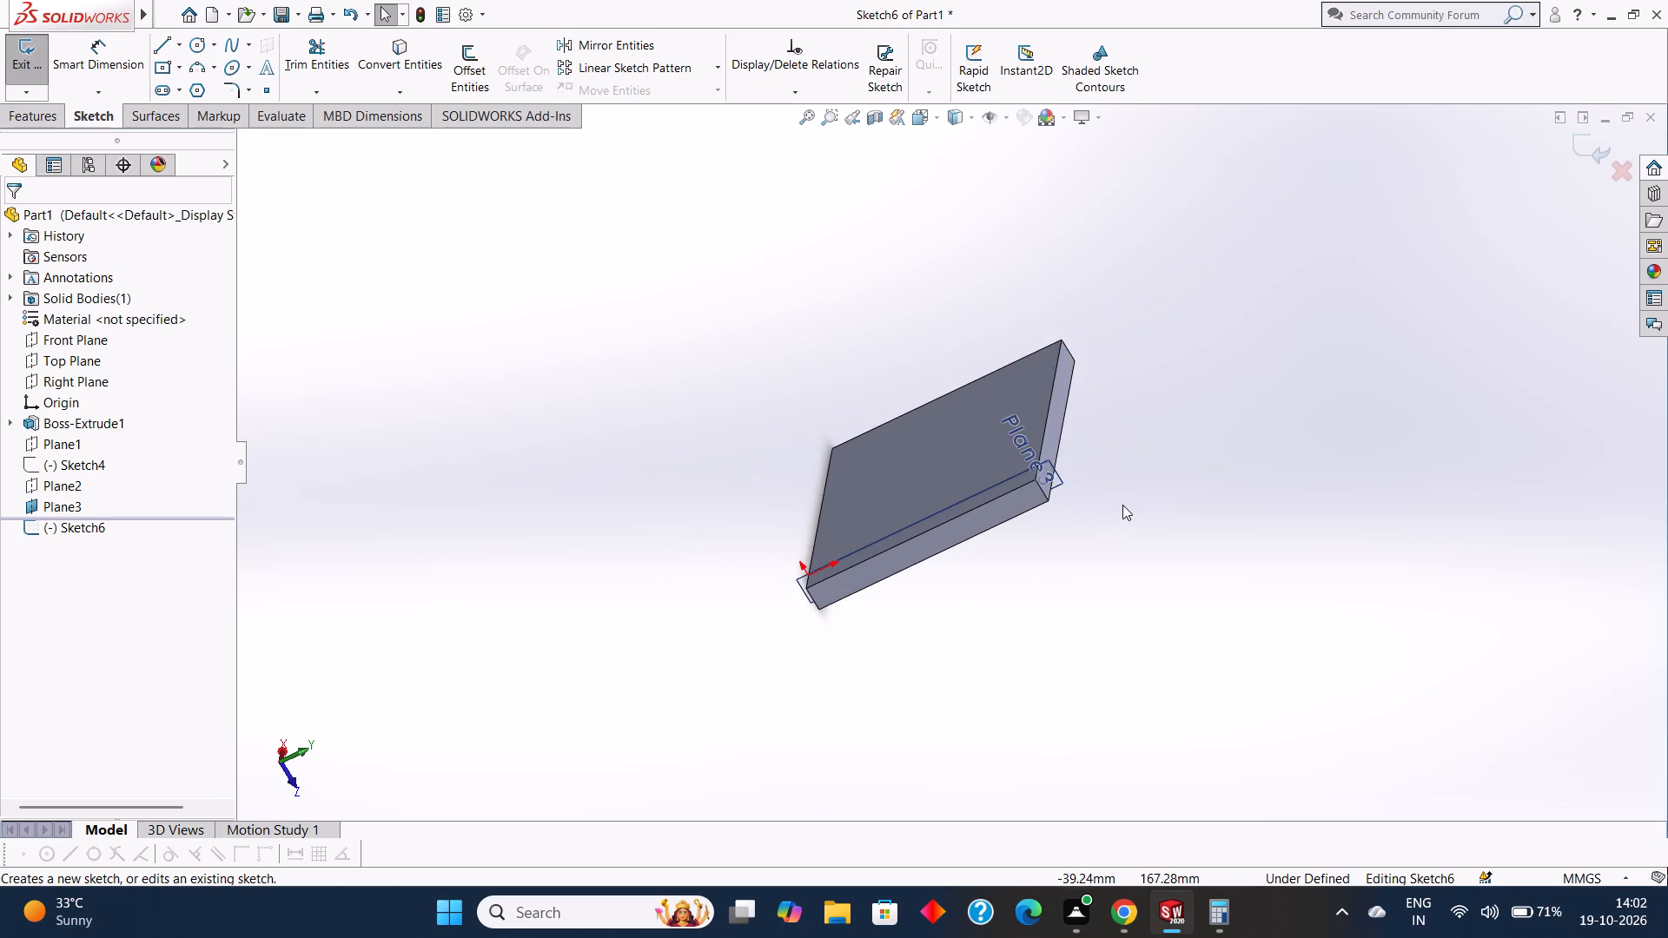
pyautogui.moveTo(1123, 497); pyautogui.dragTo(1102, 519, button='middle')
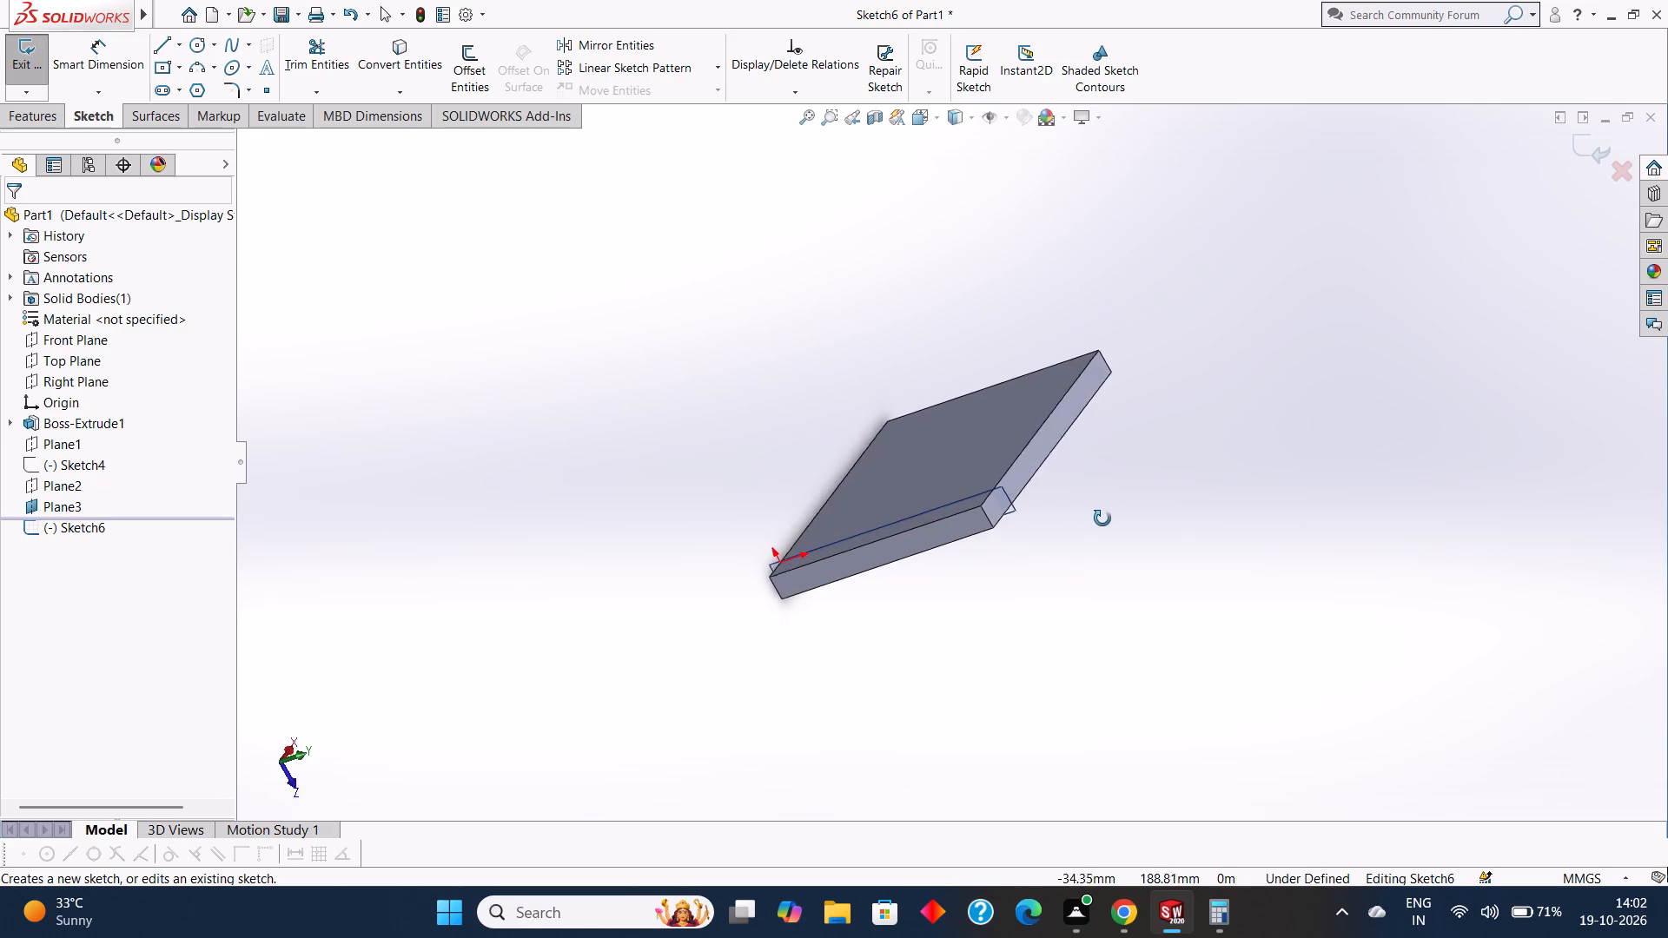
pyautogui.moveTo(1102, 519); pyautogui.dragTo(1149, 471, button='middle')
pyautogui.scroll(-6, 1093, 478)
pyautogui.moveTo(810, 368); pyautogui.dragTo(790, 393, button='middle')
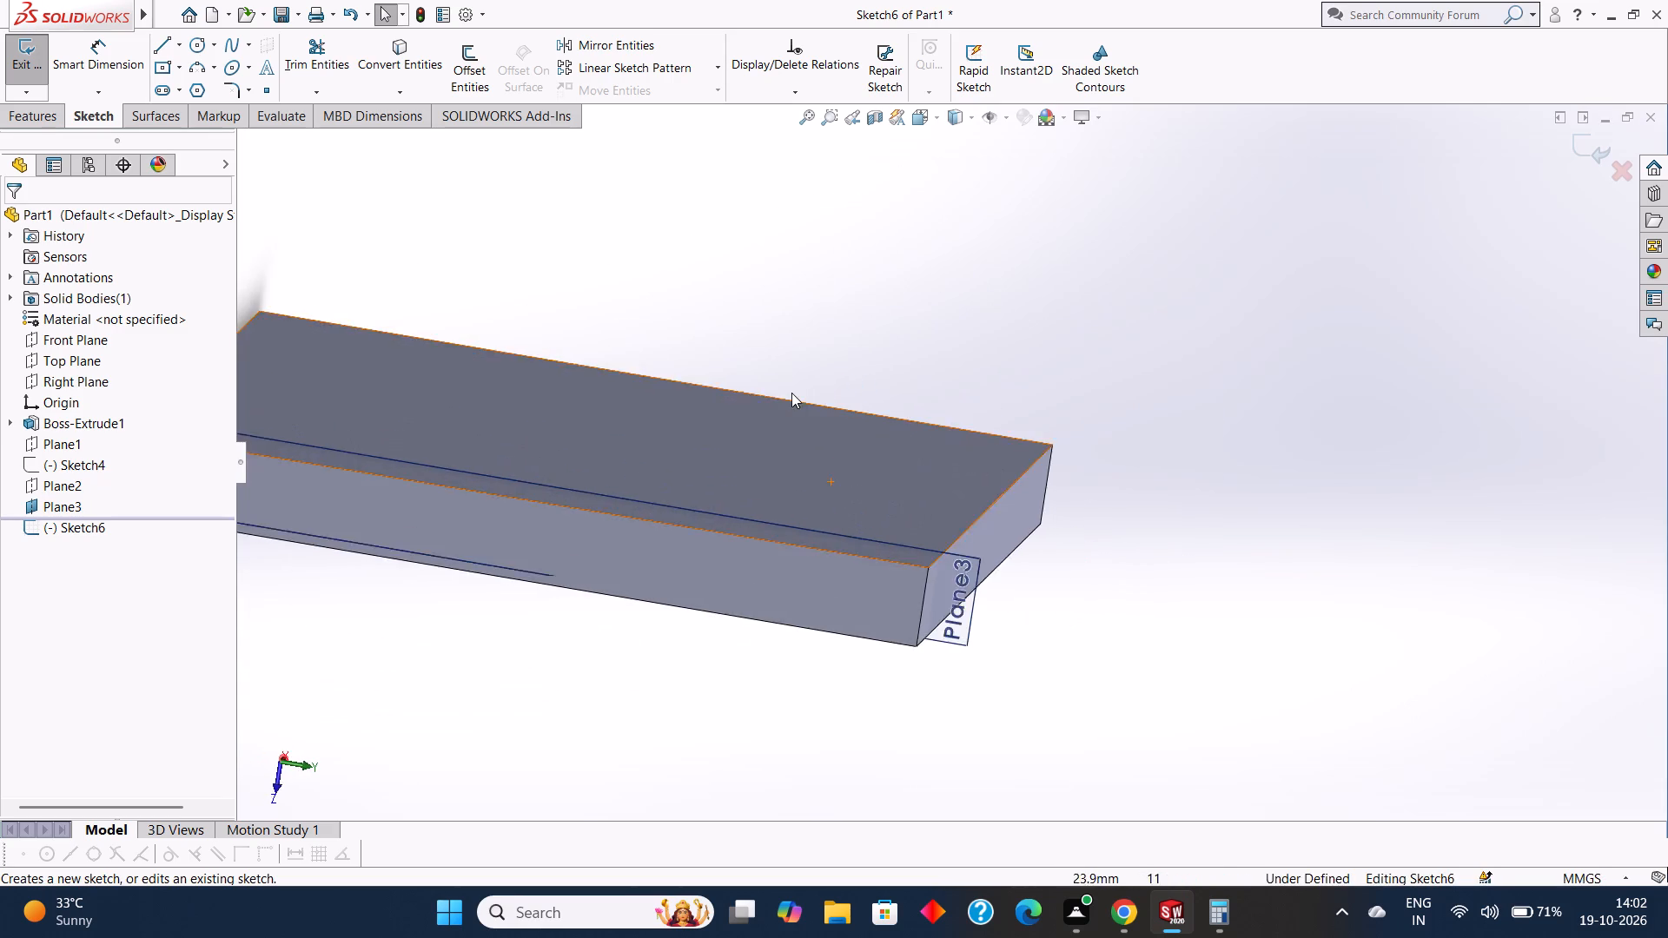
pyautogui.scroll(4, 791, 393)
pyautogui.moveTo(865, 522); pyautogui.dragTo(903, 564, button='middle')
pyautogui.scroll(4, 903, 561)
pyautogui.moveTo(903, 609); pyautogui.dragTo(882, 601, button='middle')
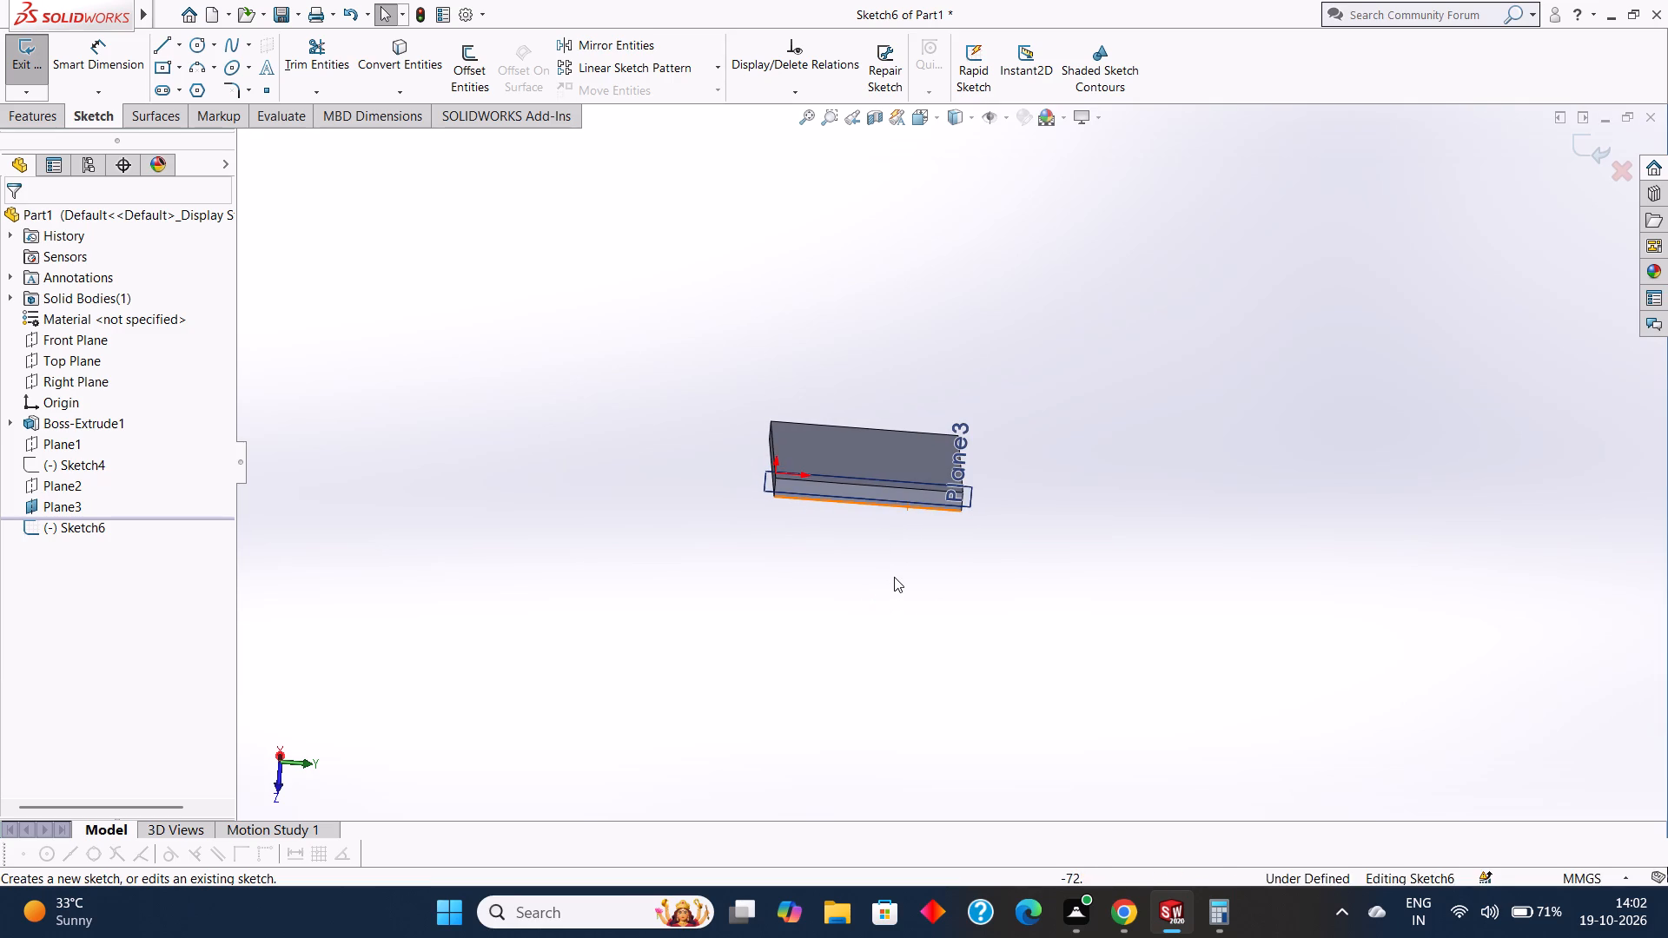
pyautogui.moveTo(896, 583); pyautogui.dragTo(890, 558, button='middle')
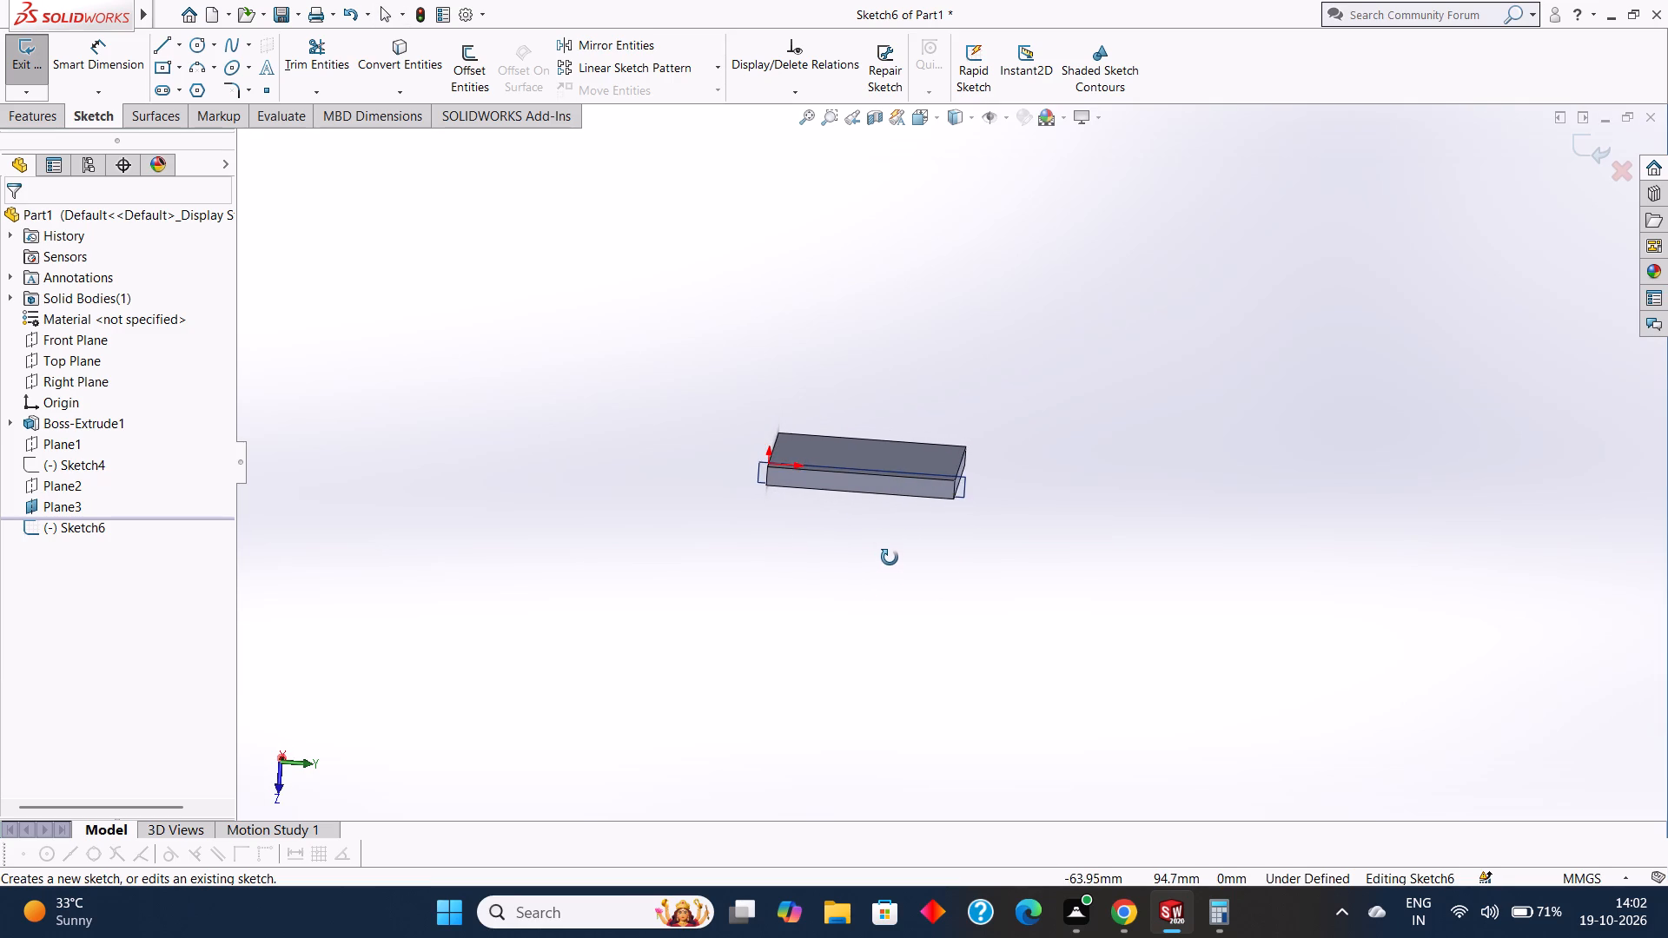
pyautogui.moveTo(890, 558); pyautogui.dragTo(891, 559, button='middle')
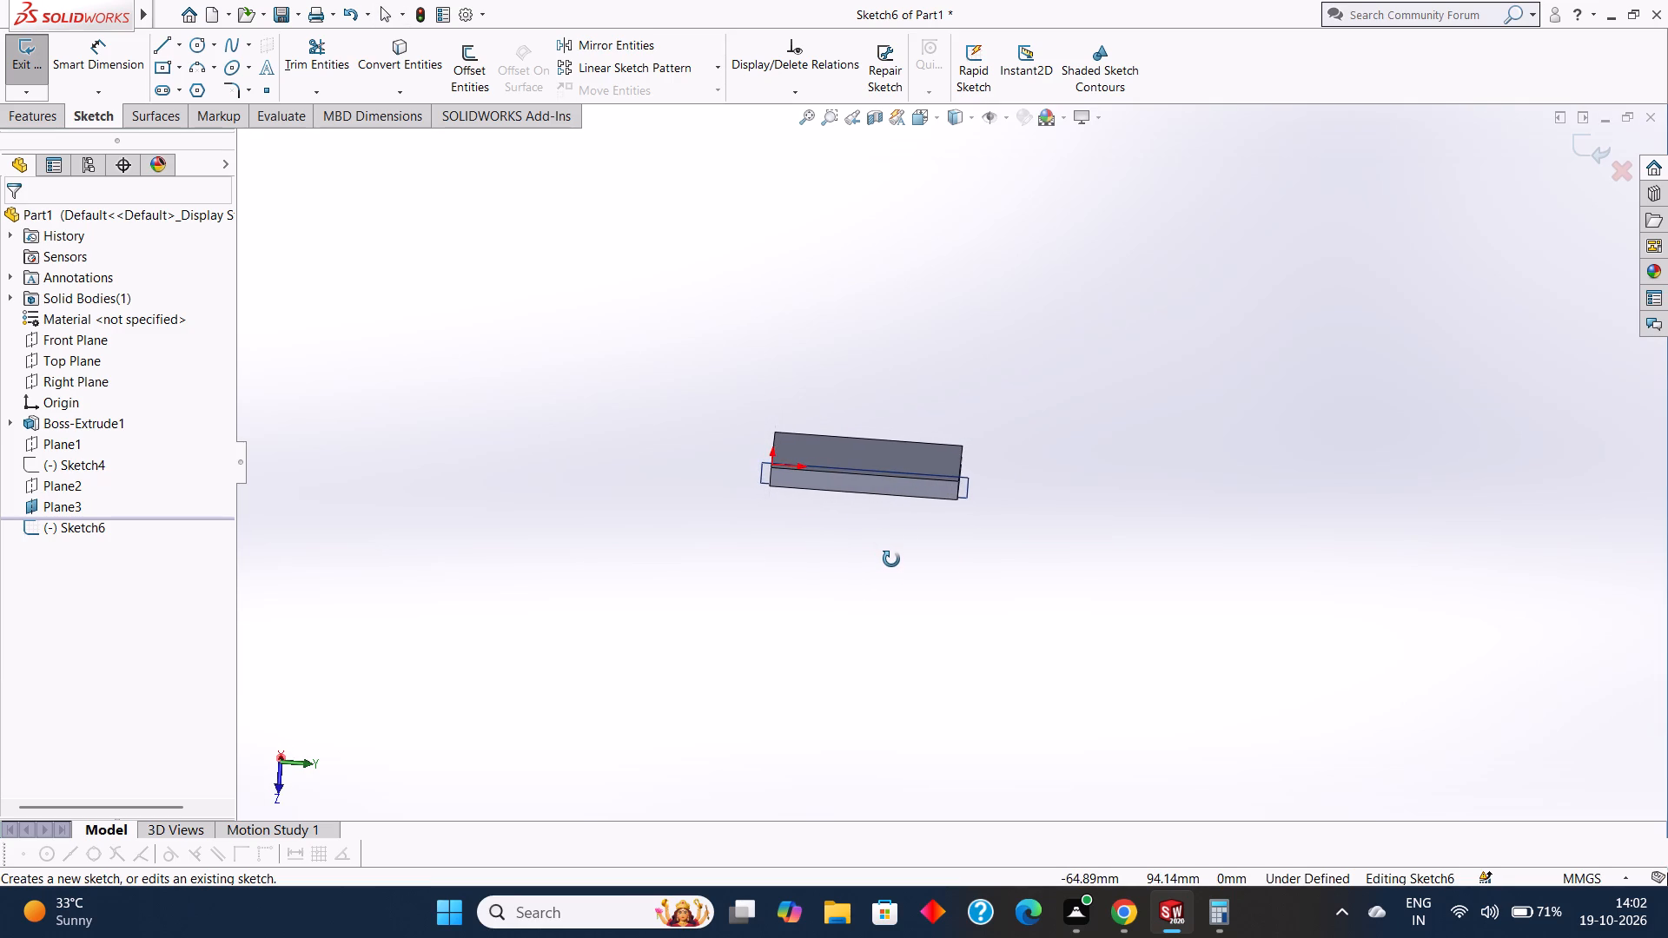
pyautogui.moveTo(891, 559); pyautogui.dragTo(904, 567, button='middle')
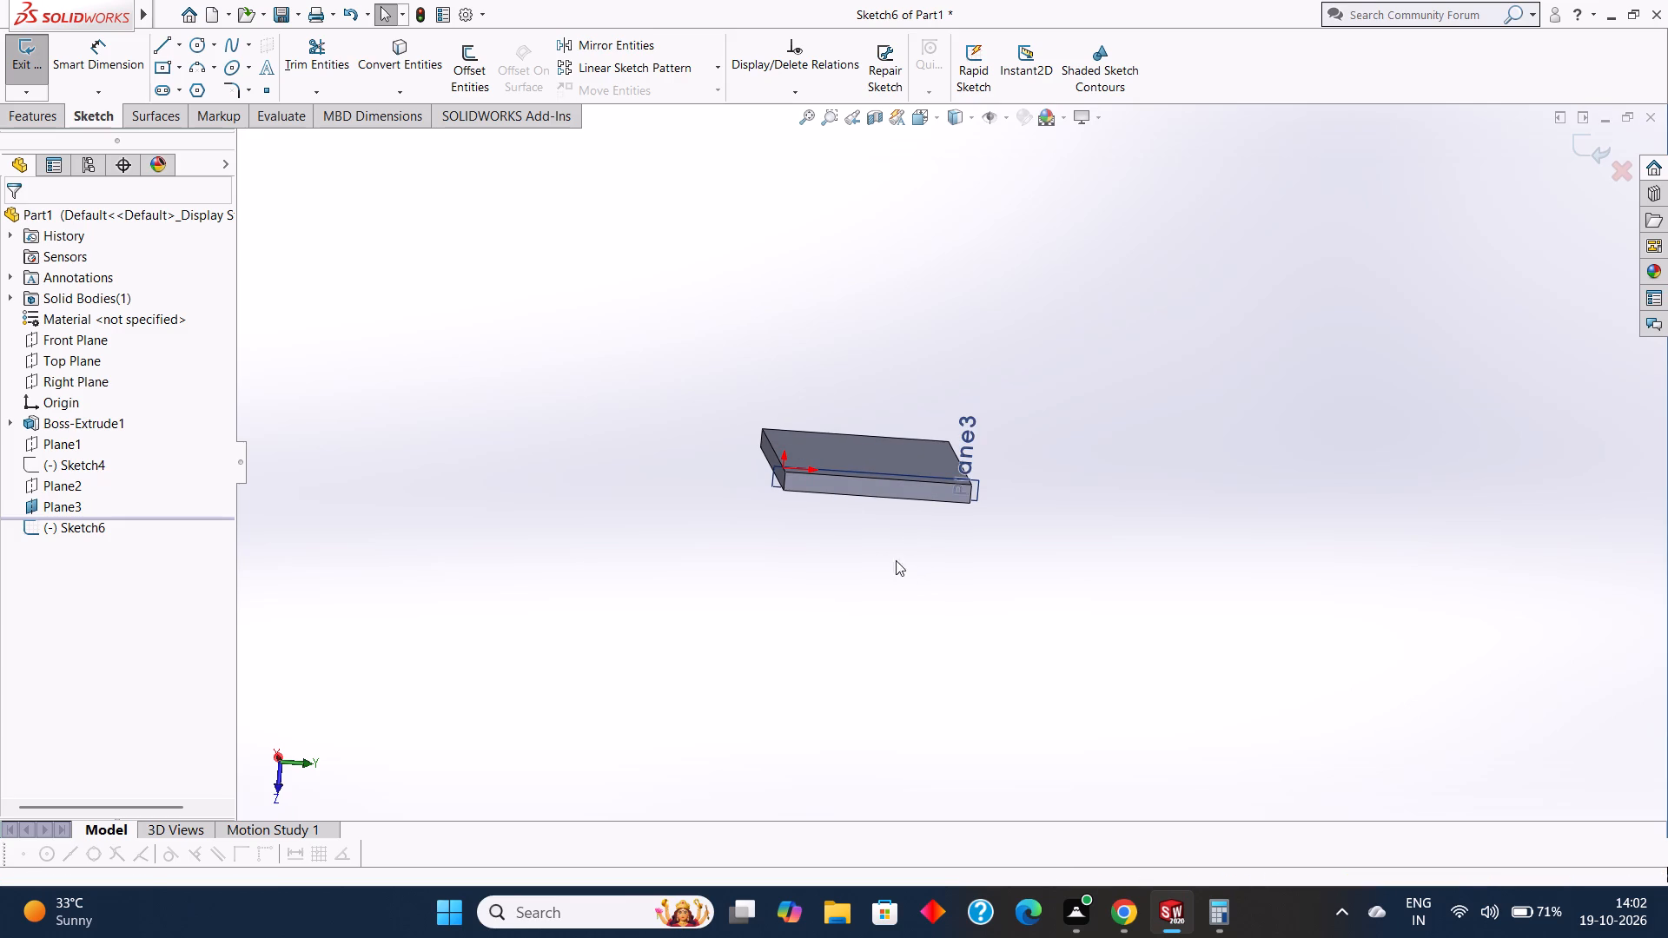
pyautogui.moveTo(927, 611); pyautogui.dragTo(921, 604, button='middle')
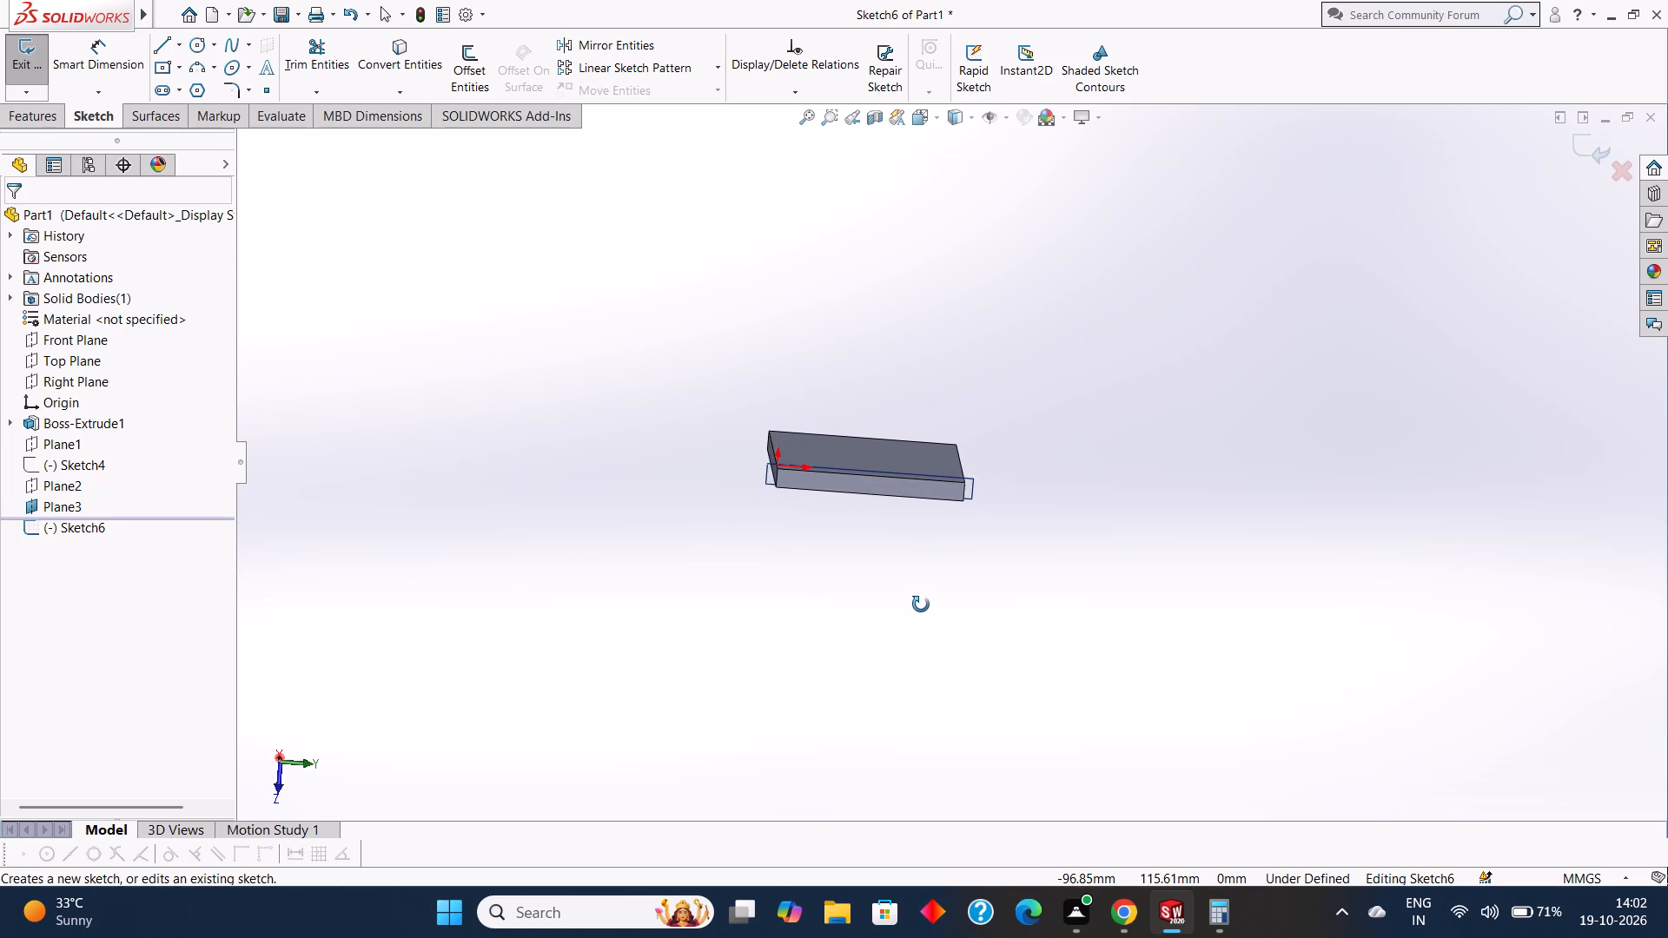
pyautogui.moveTo(921, 604); pyautogui.dragTo(938, 601, button='middle')
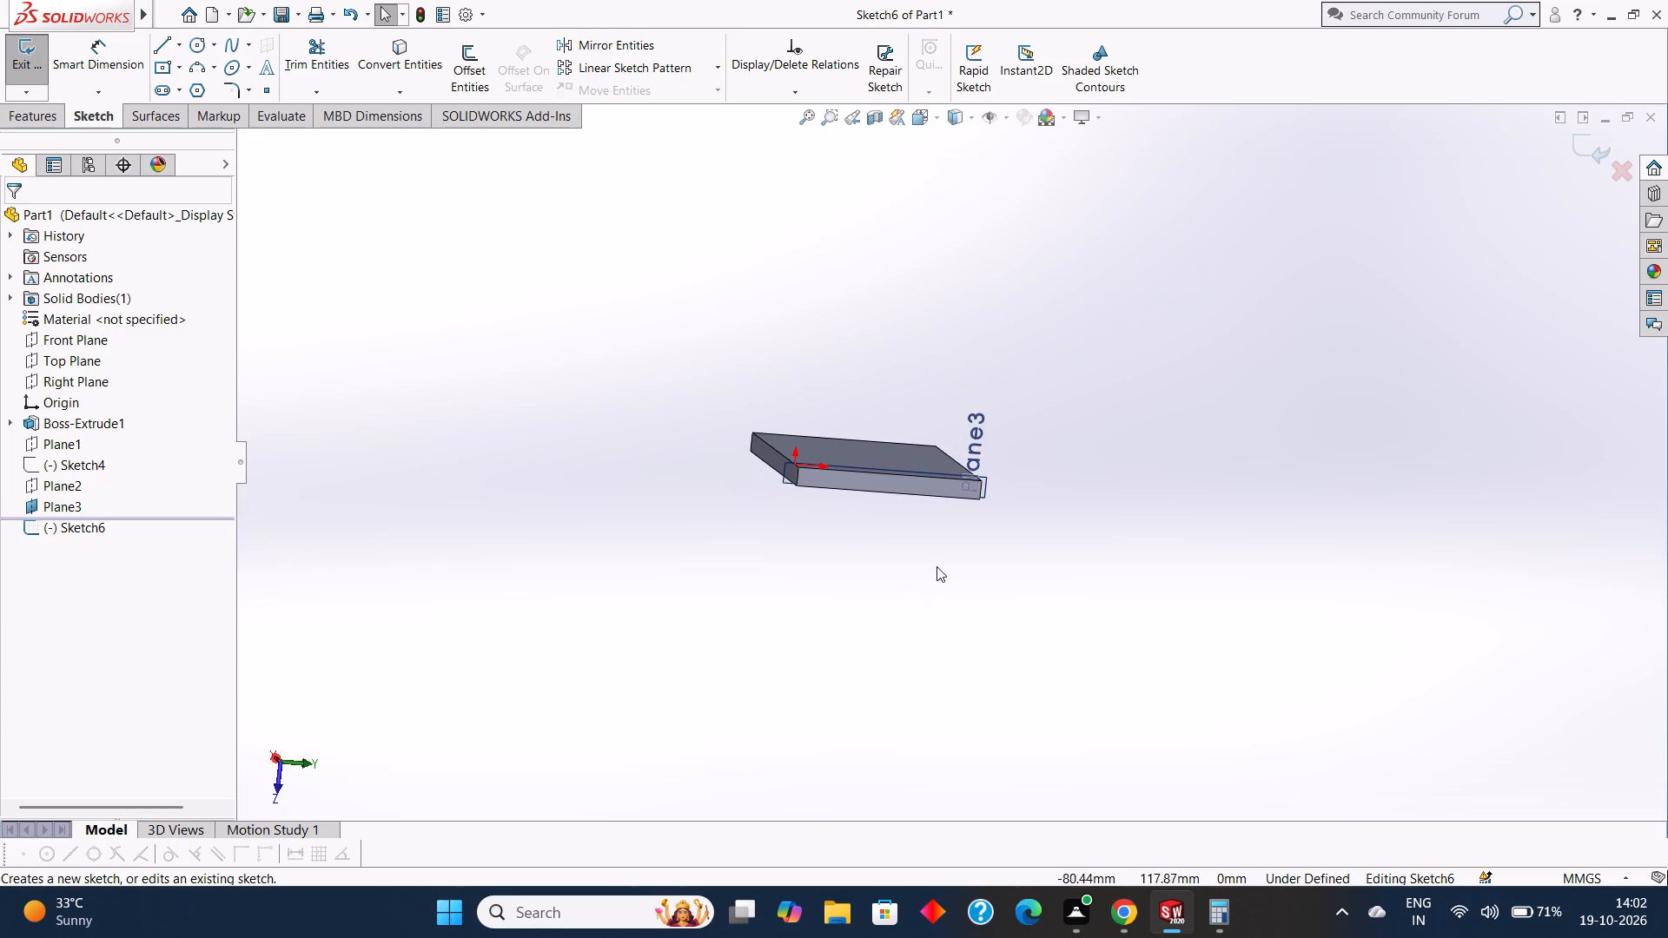
pyautogui.moveTo(951, 576); pyautogui.dragTo(973, 574, button='middle')
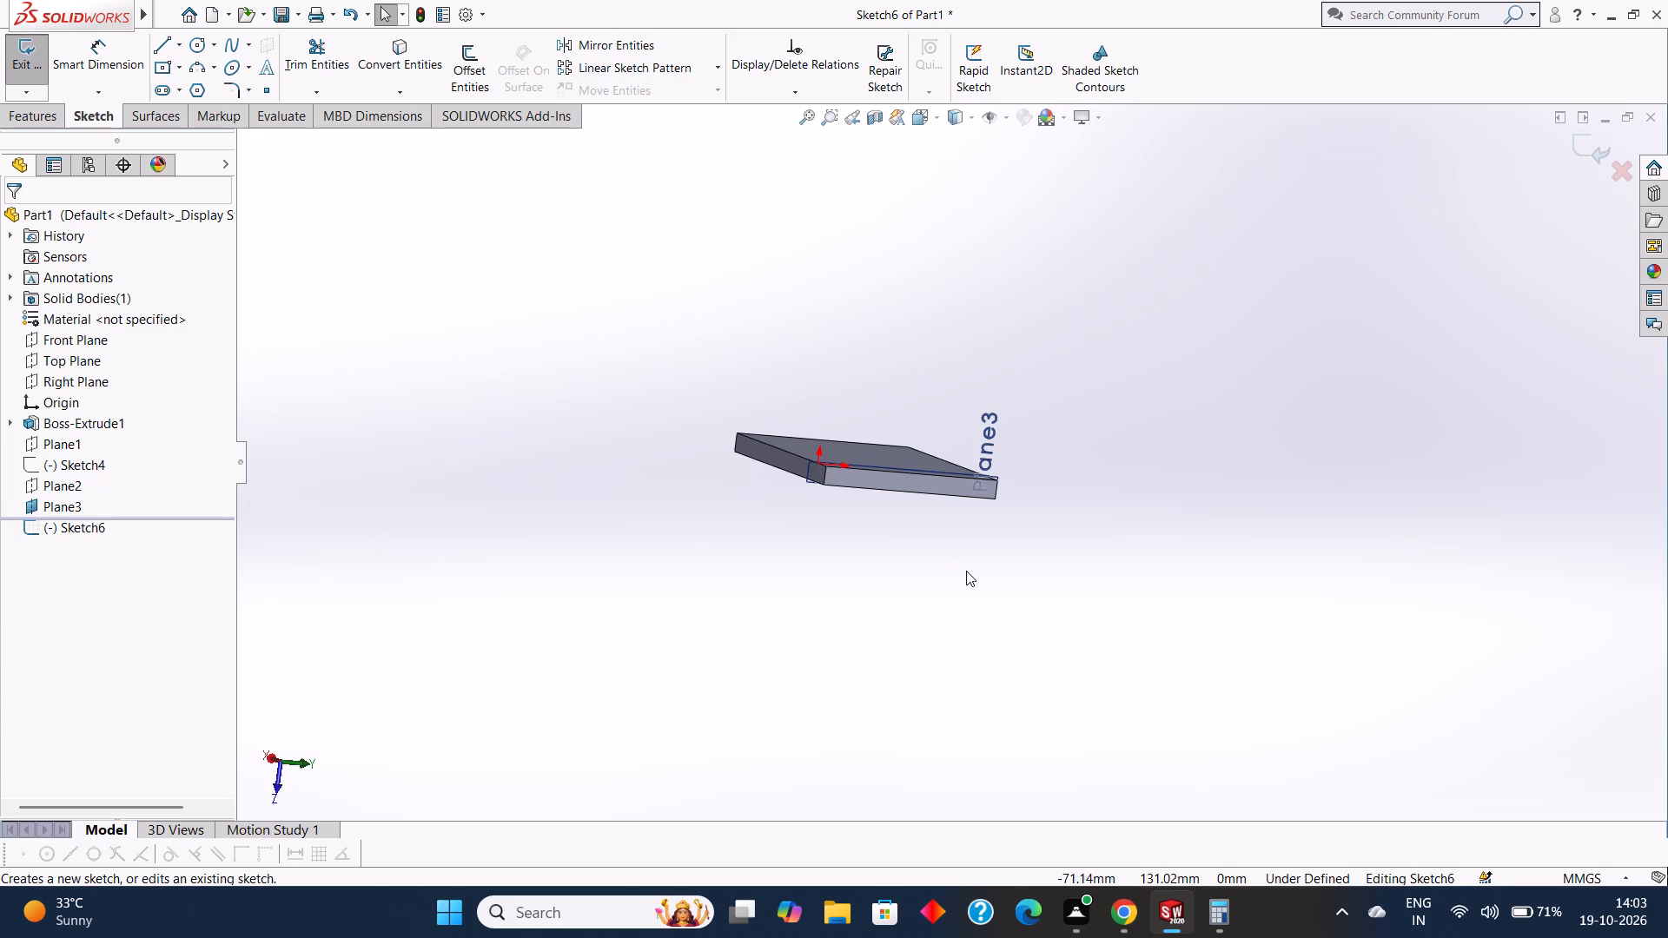
pyautogui.hotkey('ctrl', '8')
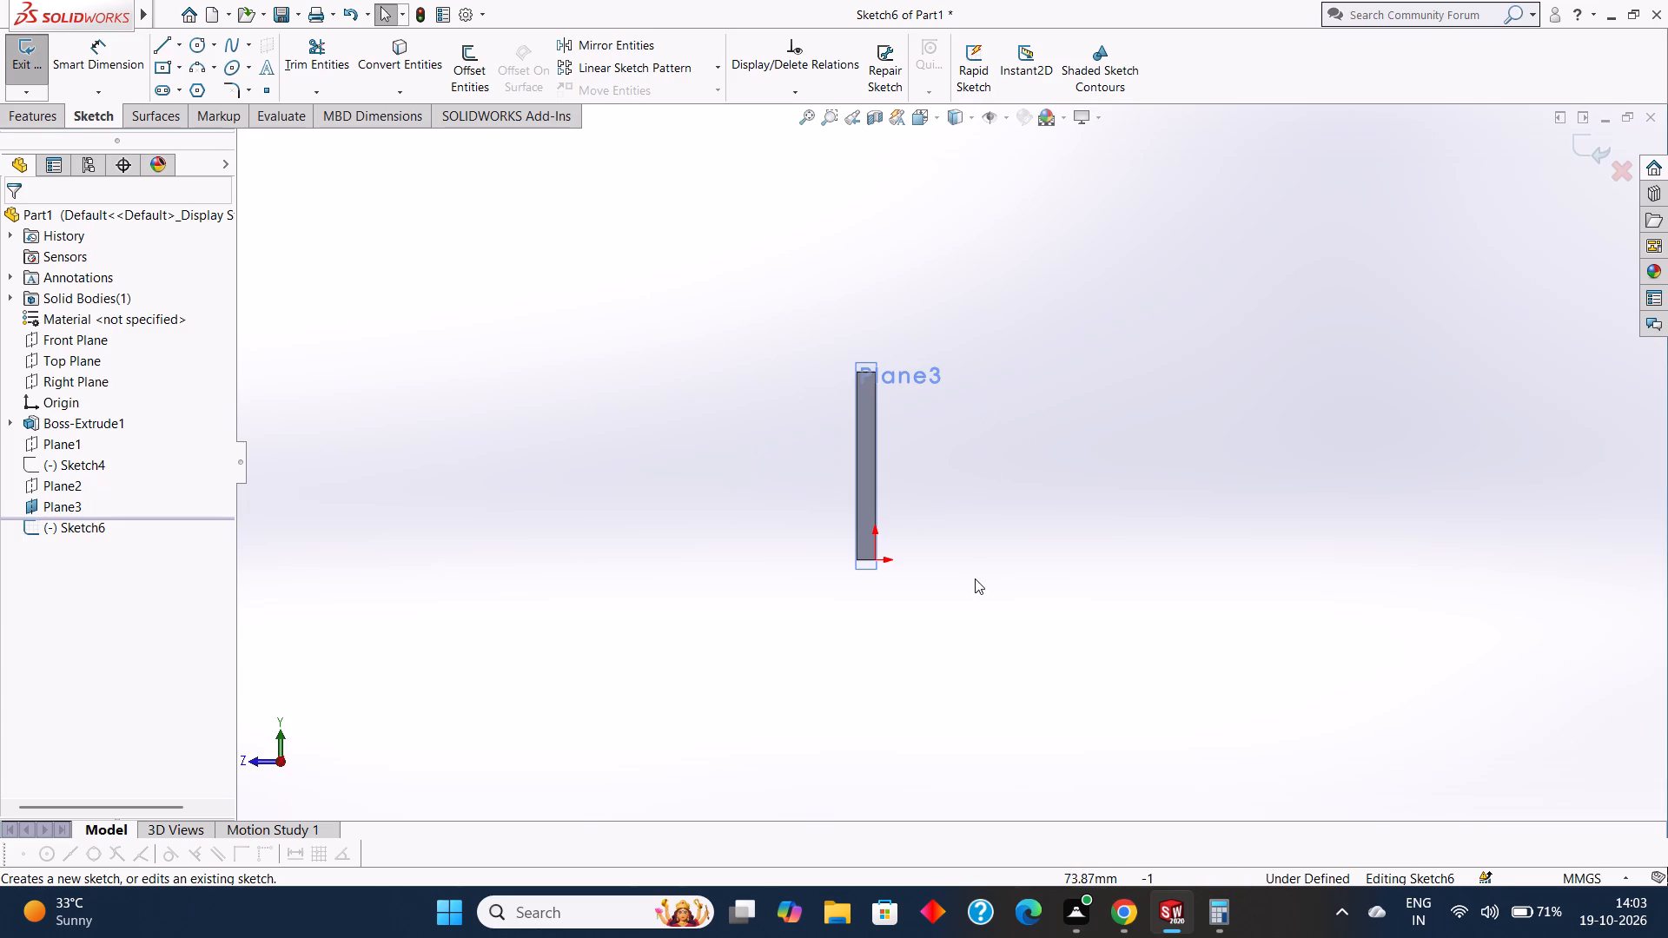
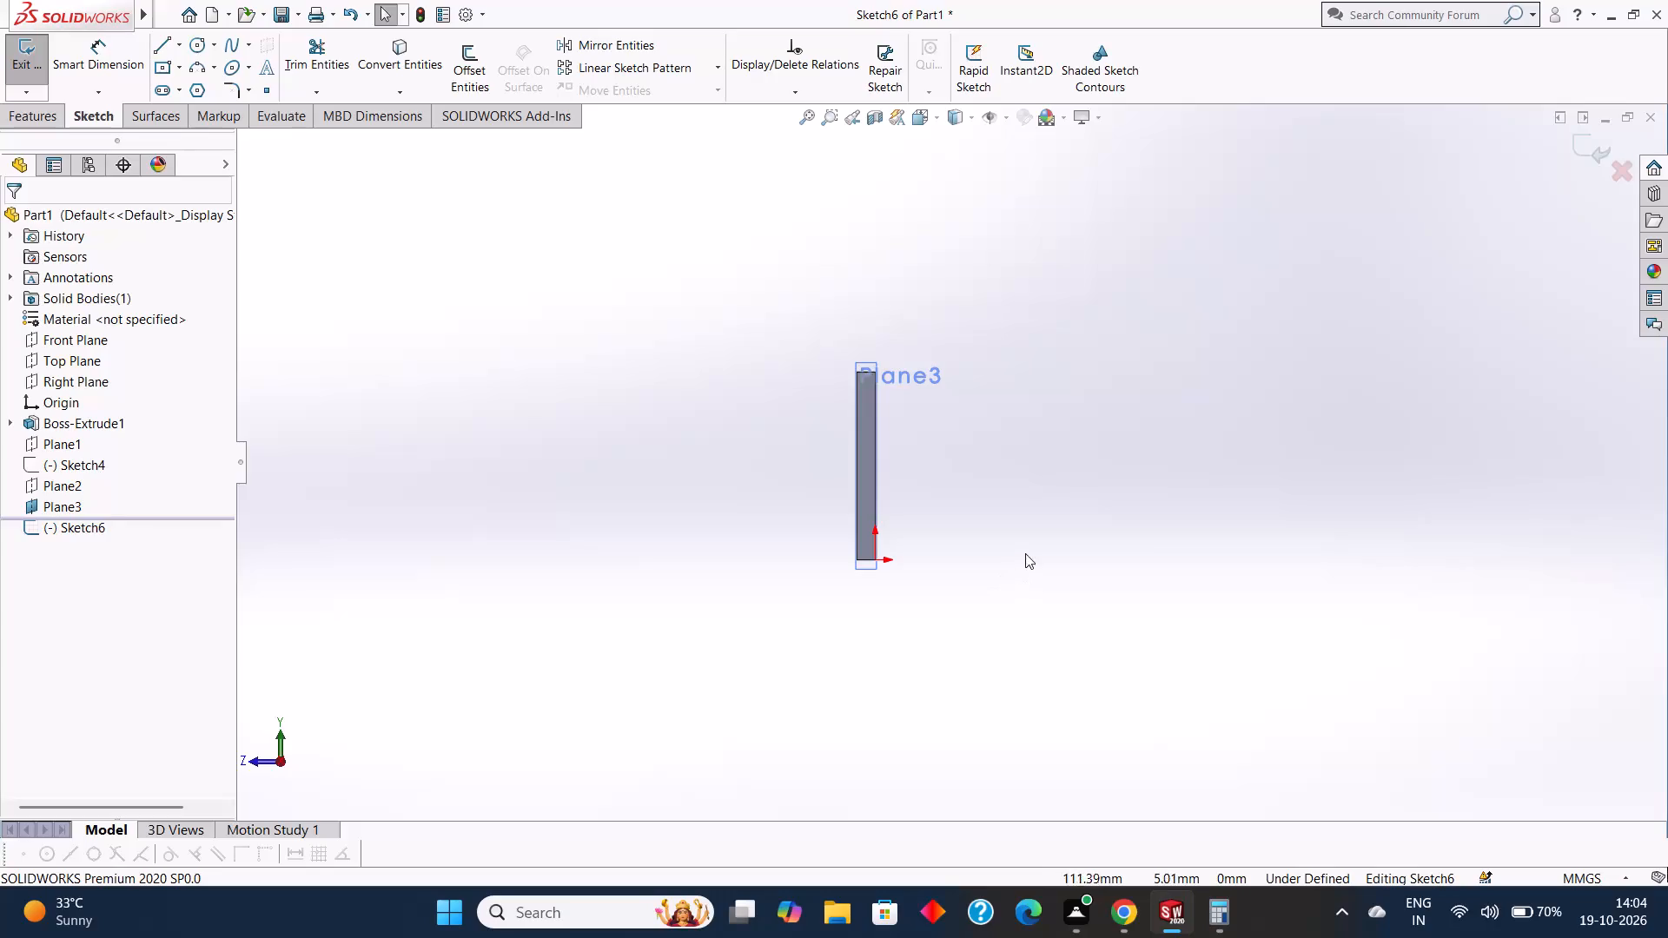
# Undo the sketch on the 16 mm offset plane and the creation of that plane.
pyautogui.moveTo(1036, 553); pyautogui.dragTo(964, 366, button='middle')
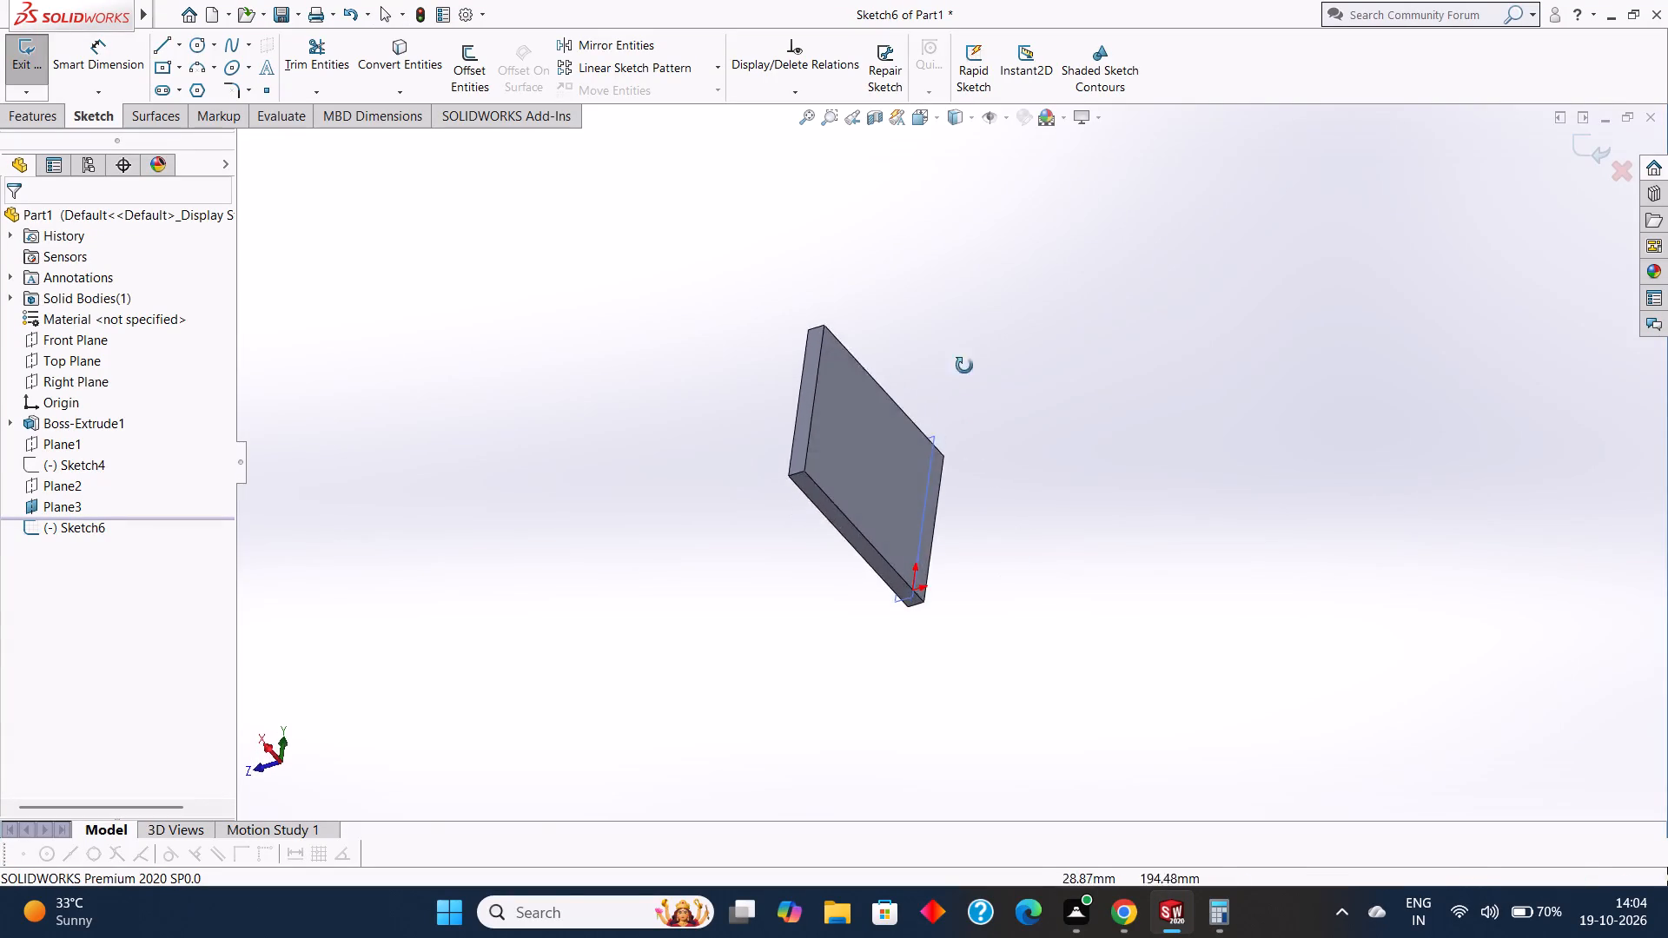
pyautogui.moveTo(964, 366); pyautogui.dragTo(903, 297, button='middle')
pyautogui.moveTo(1085, 566); pyautogui.dragTo(963, 342, button='middle')
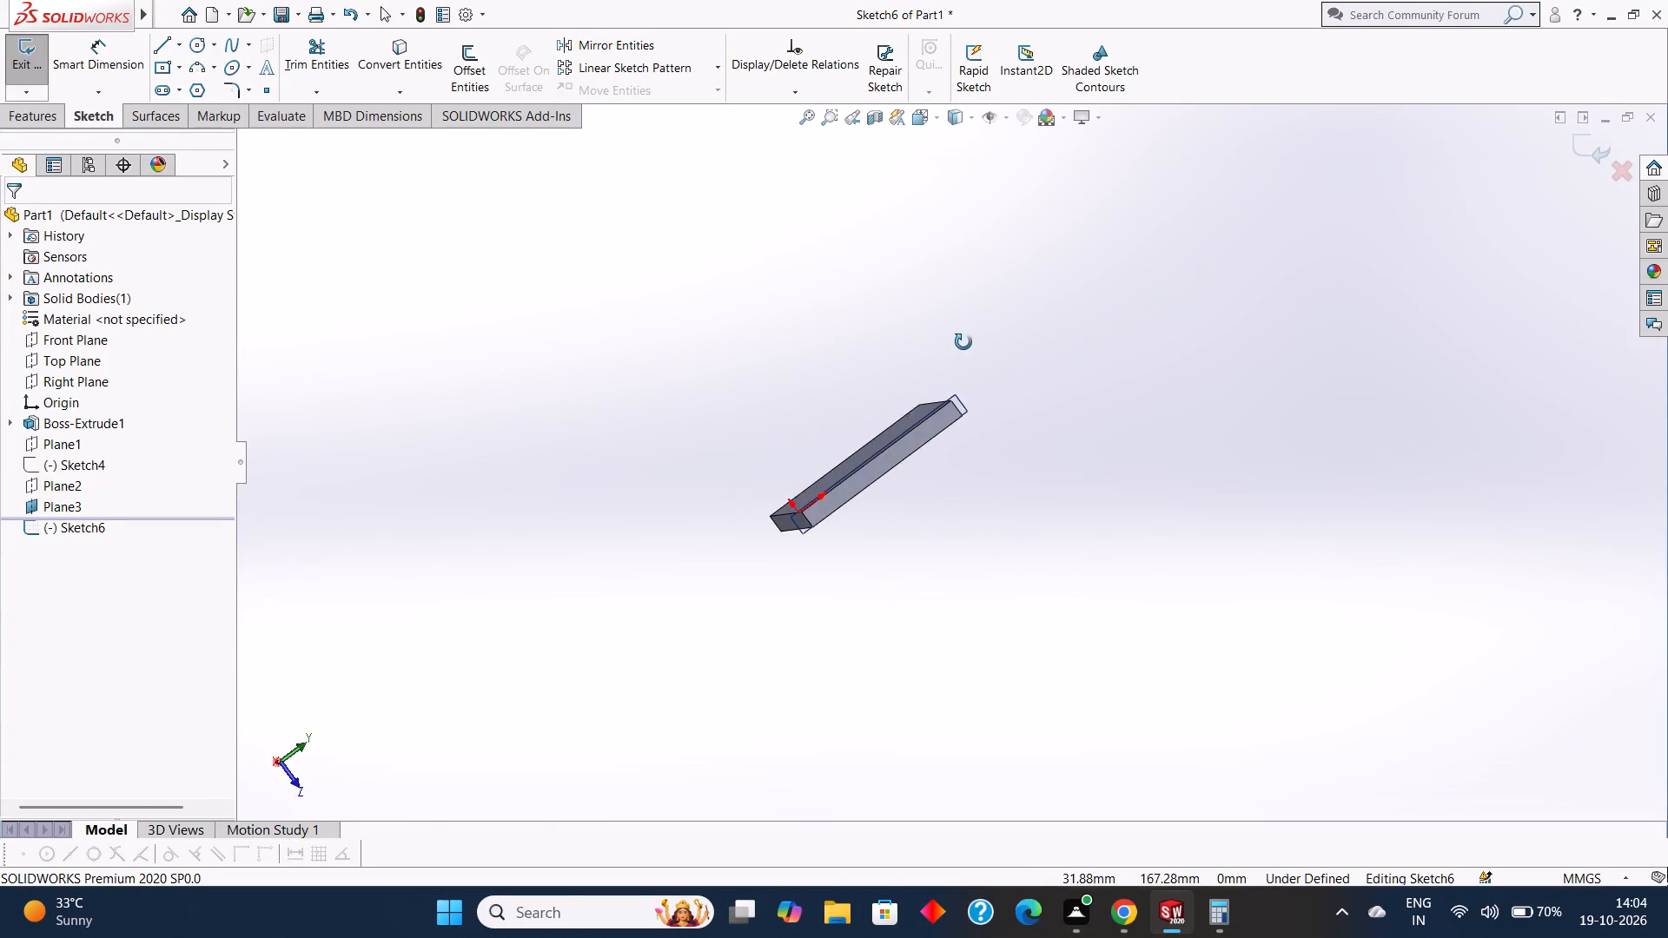
pyautogui.moveTo(963, 342); pyautogui.dragTo(978, 458, button='middle')
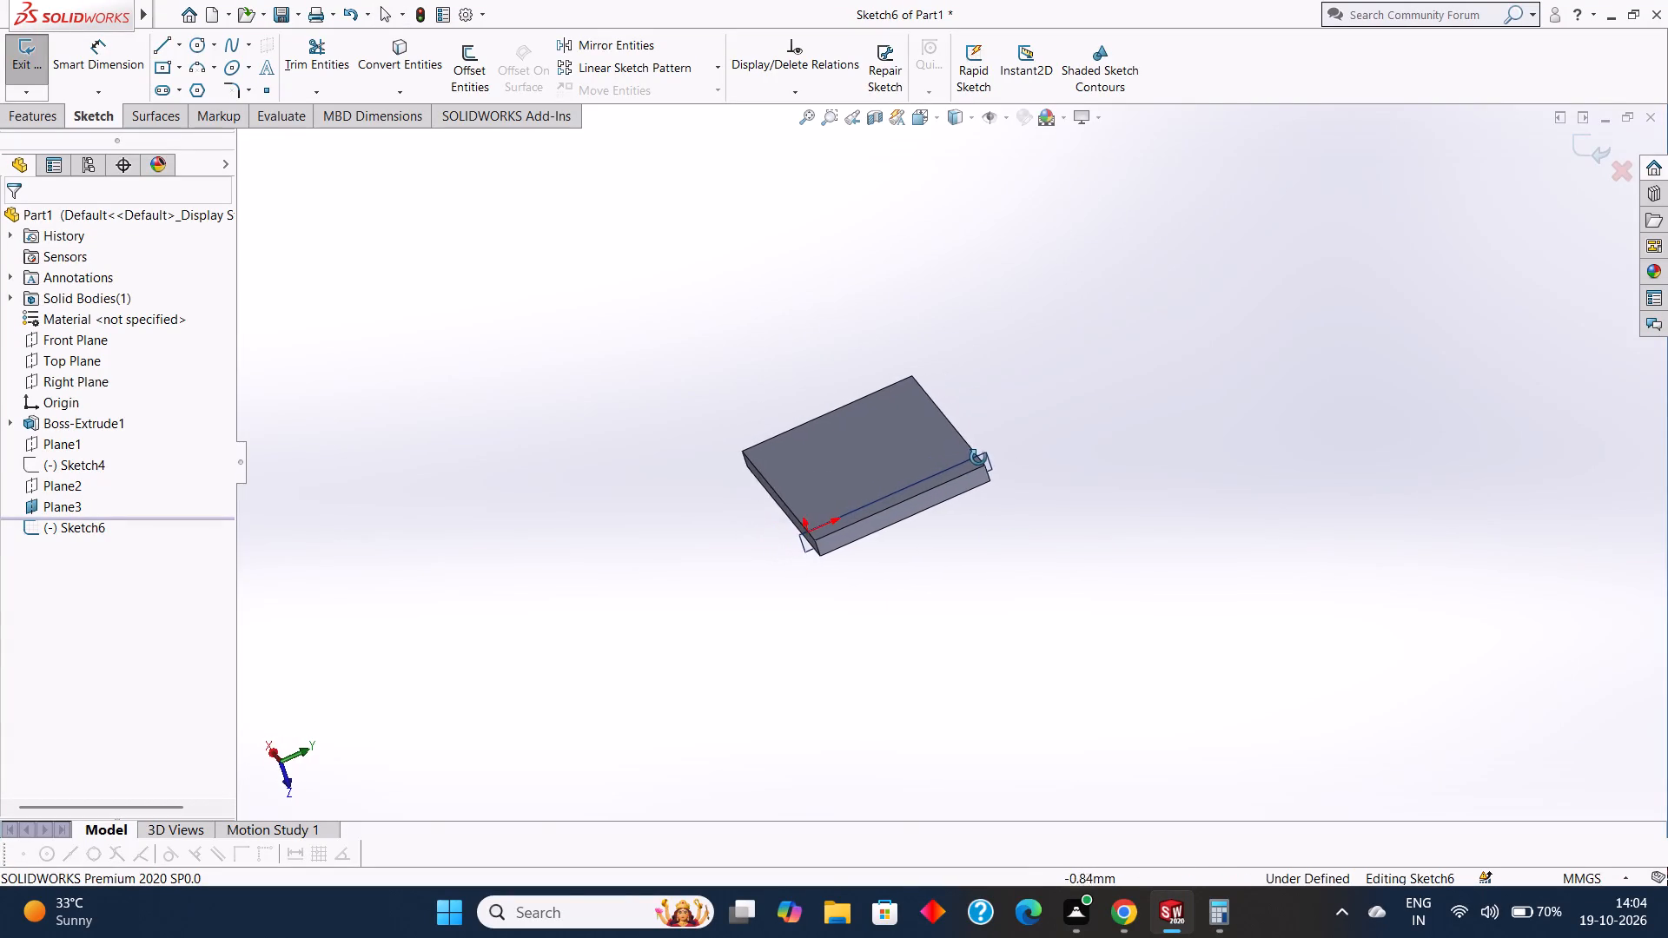
pyautogui.moveTo(978, 458); pyautogui.dragTo(989, 463, button='middle')
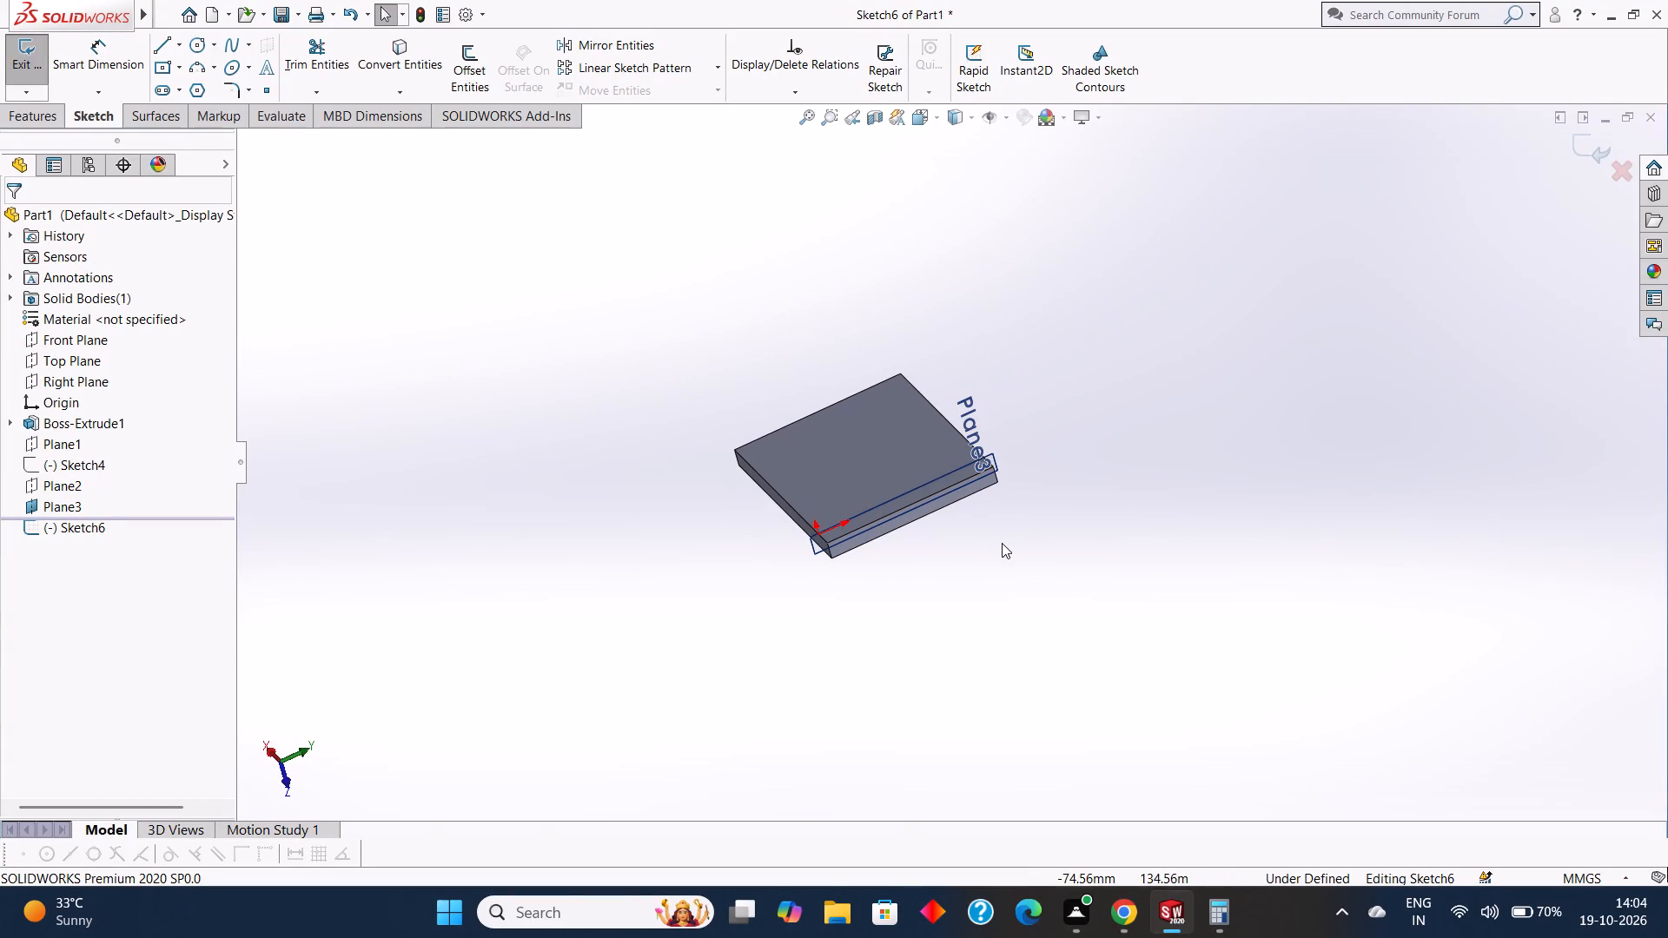
pyautogui.hotkey('ctrl', 'z')
pyautogui.hotkey('ctrl', 'z')
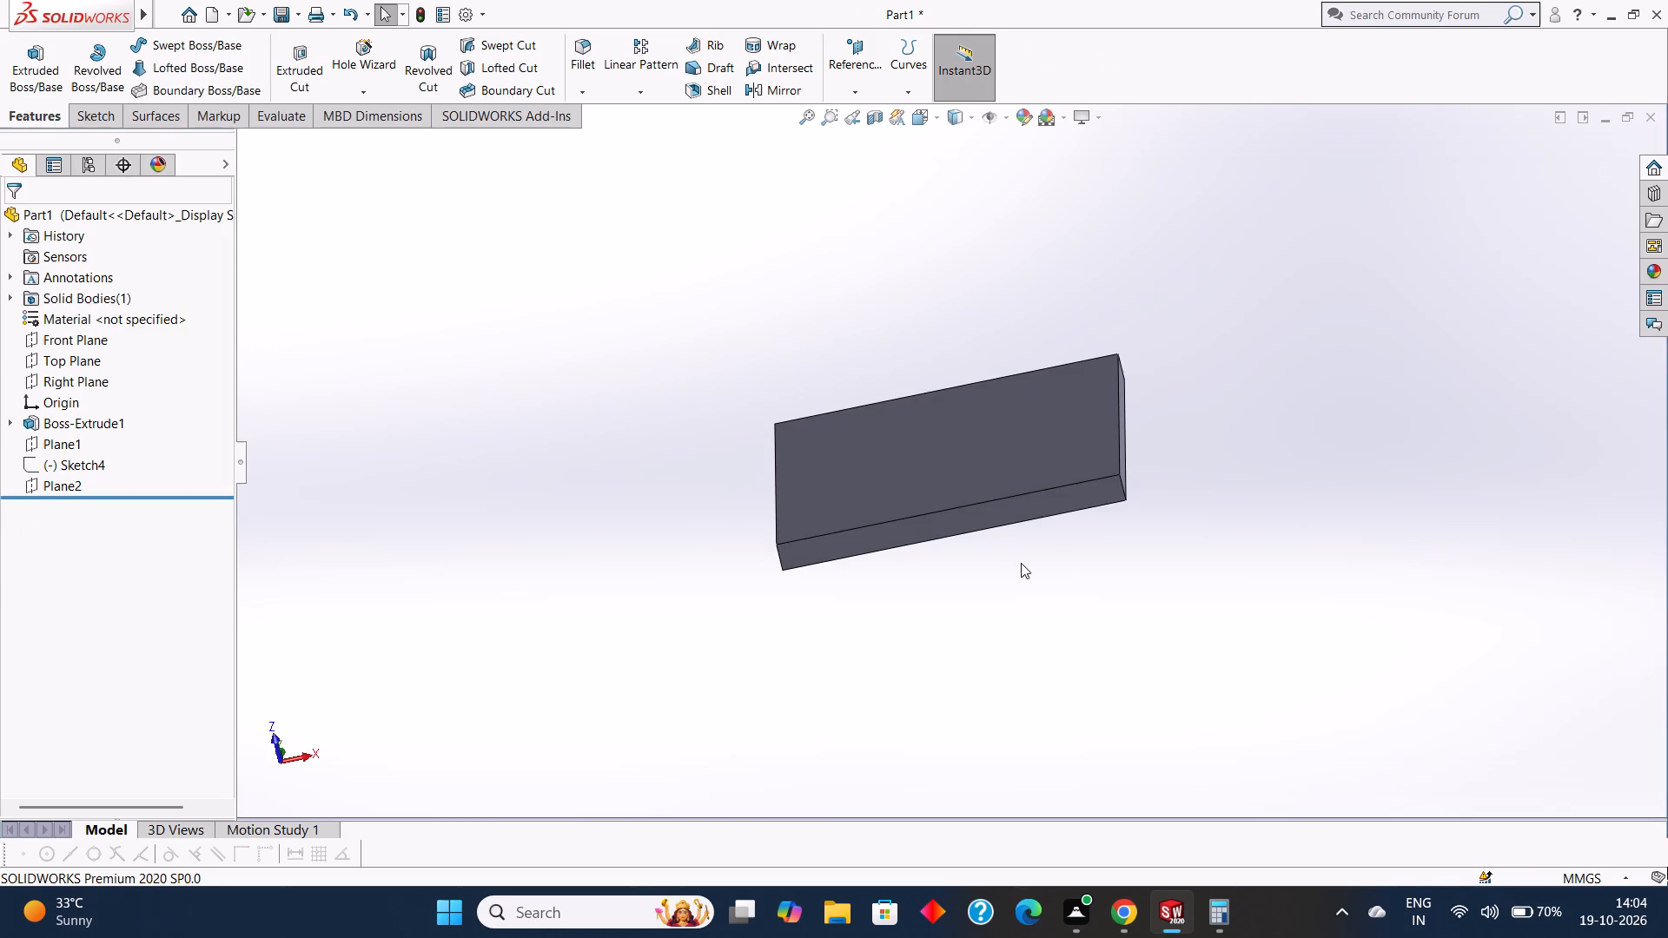
# Create a reference plane offset 71 mm from the Right Plane, toward the plate.
pyautogui.scroll(2, 1026, 569)
pyautogui.moveTo(1027, 571); pyautogui.dragTo(1084, 543, button='middle')
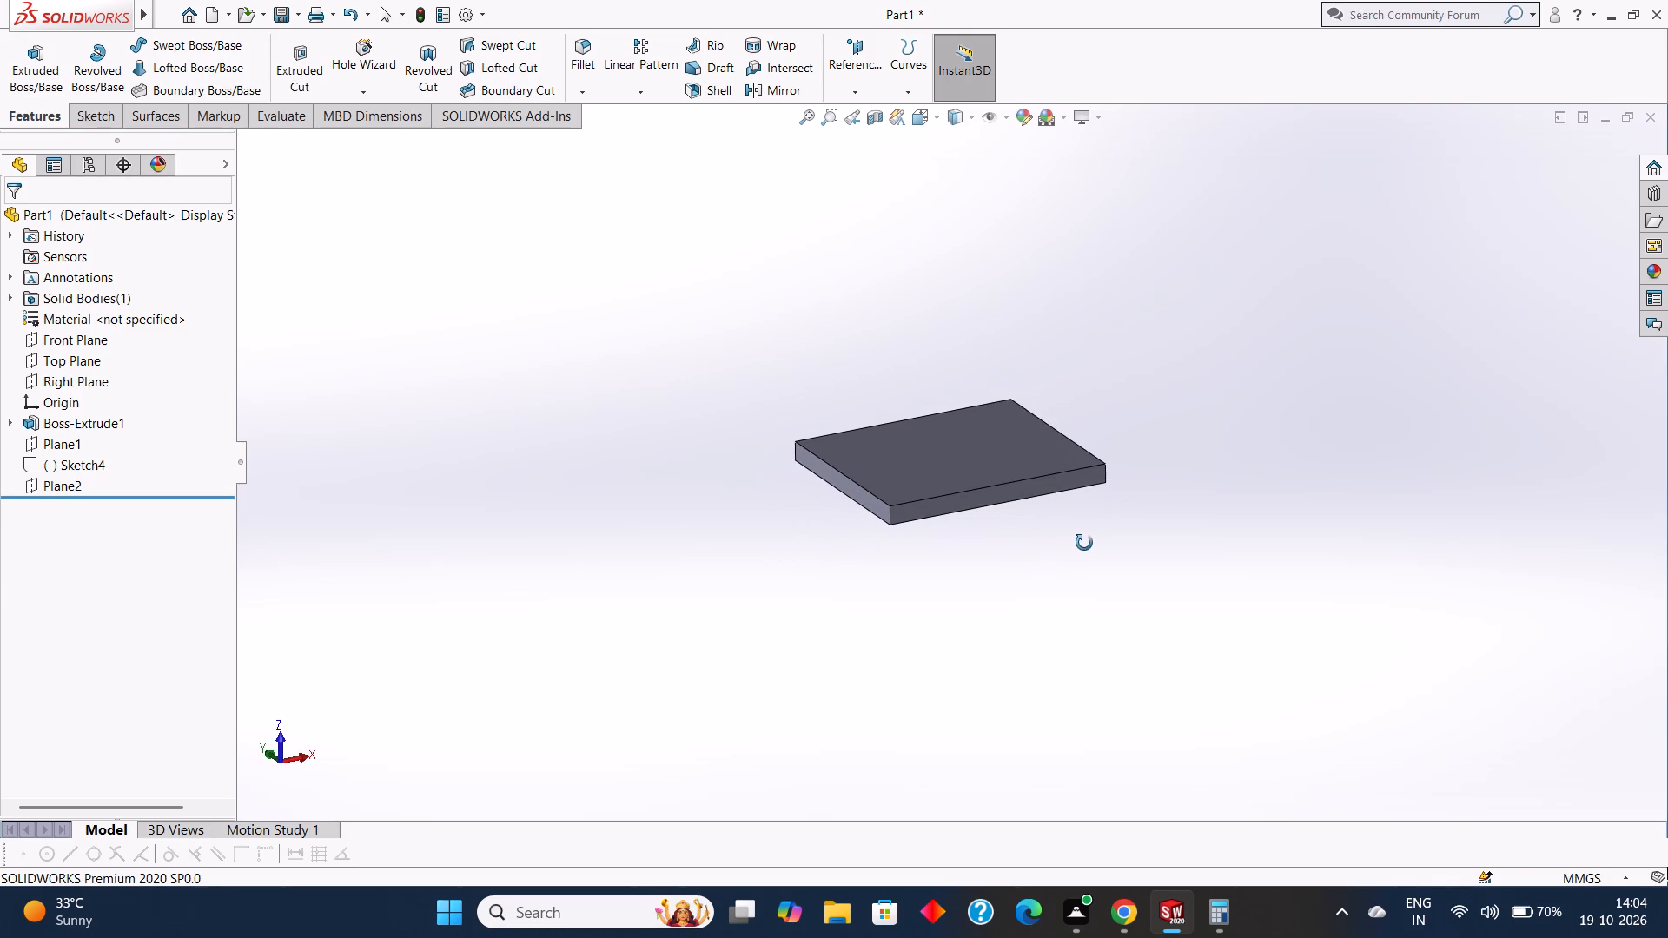
pyautogui.moveTo(1084, 543); pyautogui.dragTo(1081, 568, button='middle')
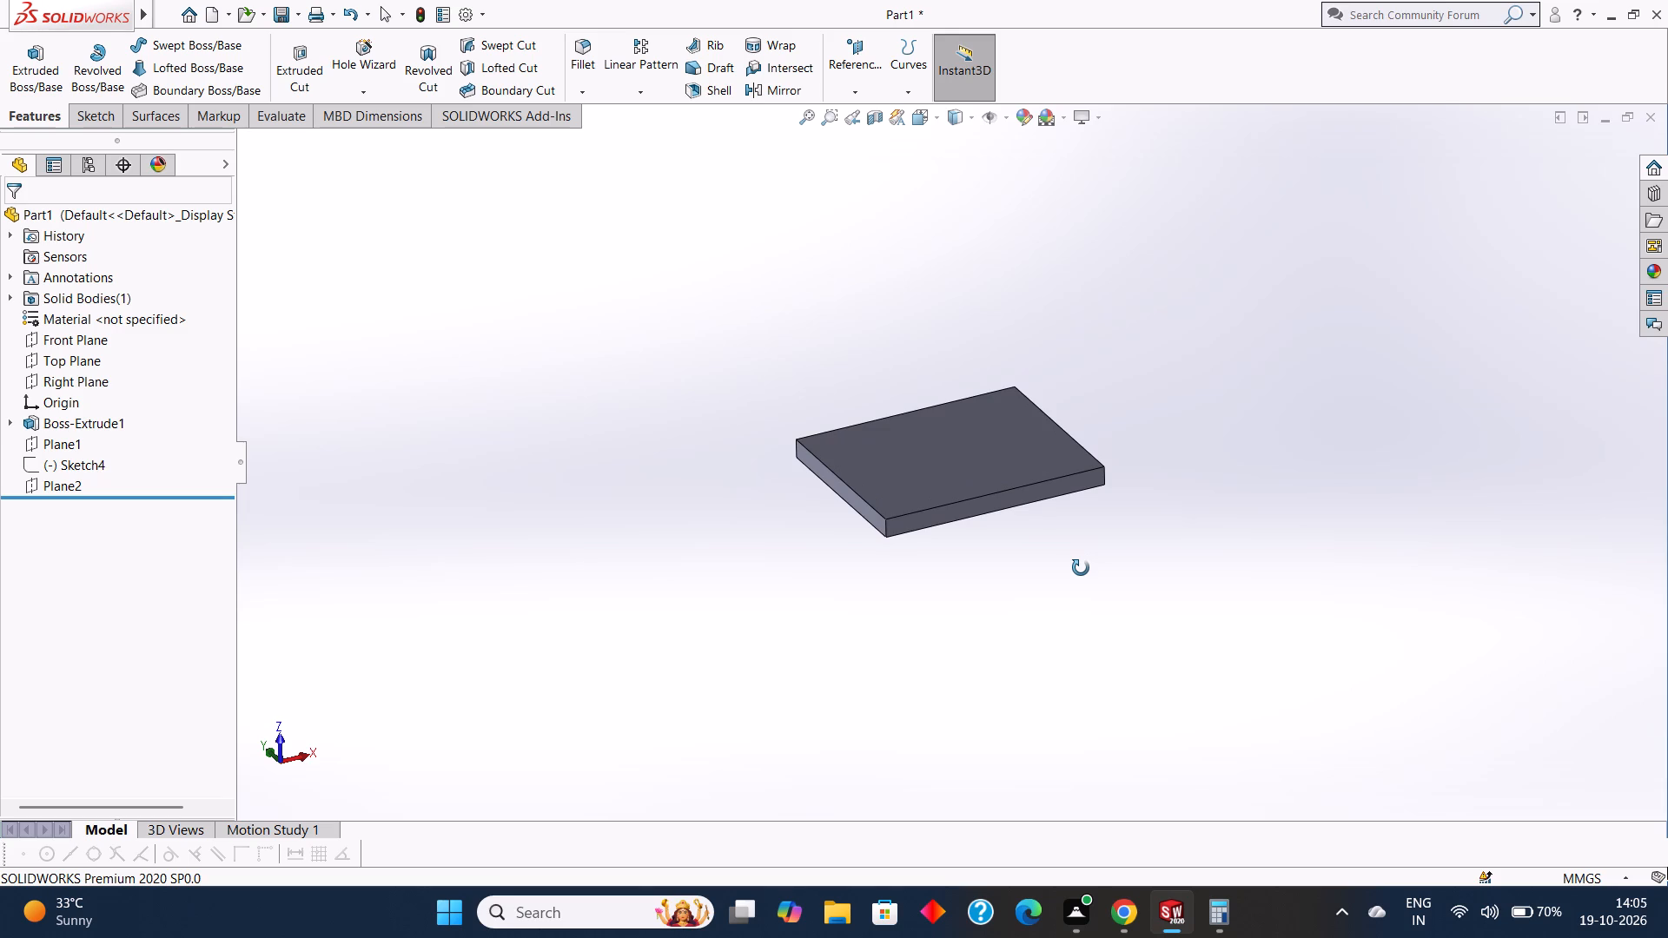
pyautogui.moveTo(1081, 568); pyautogui.dragTo(1082, 571, button='middle')
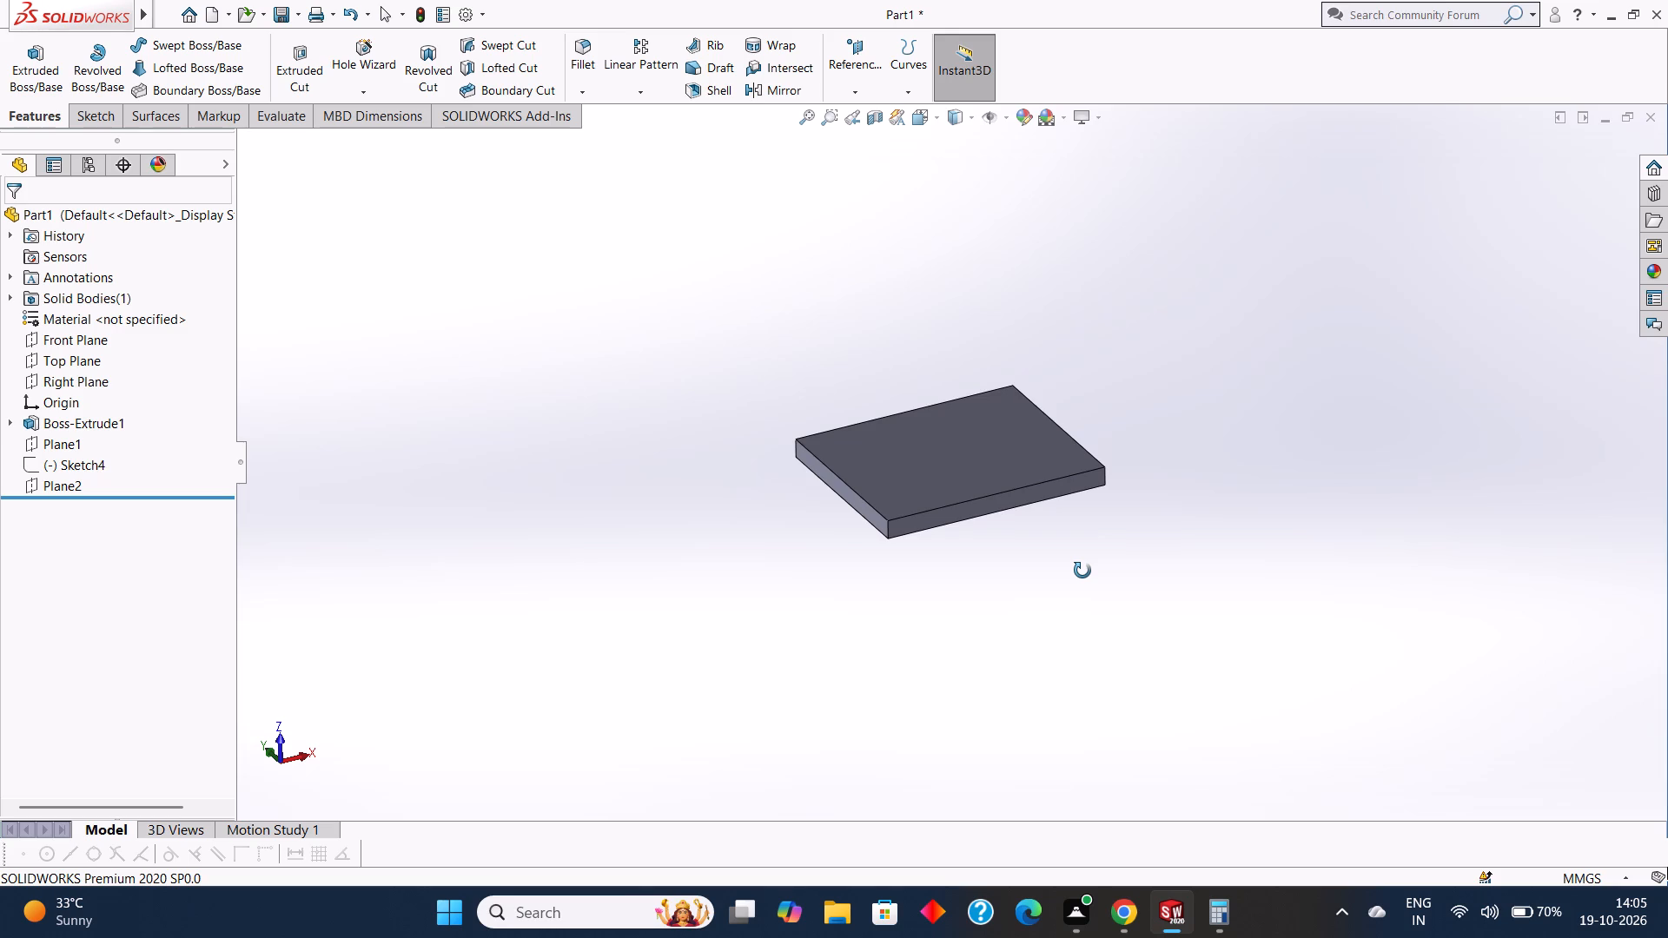
pyautogui.moveTo(1082, 571); pyautogui.dragTo(1059, 569, button='middle')
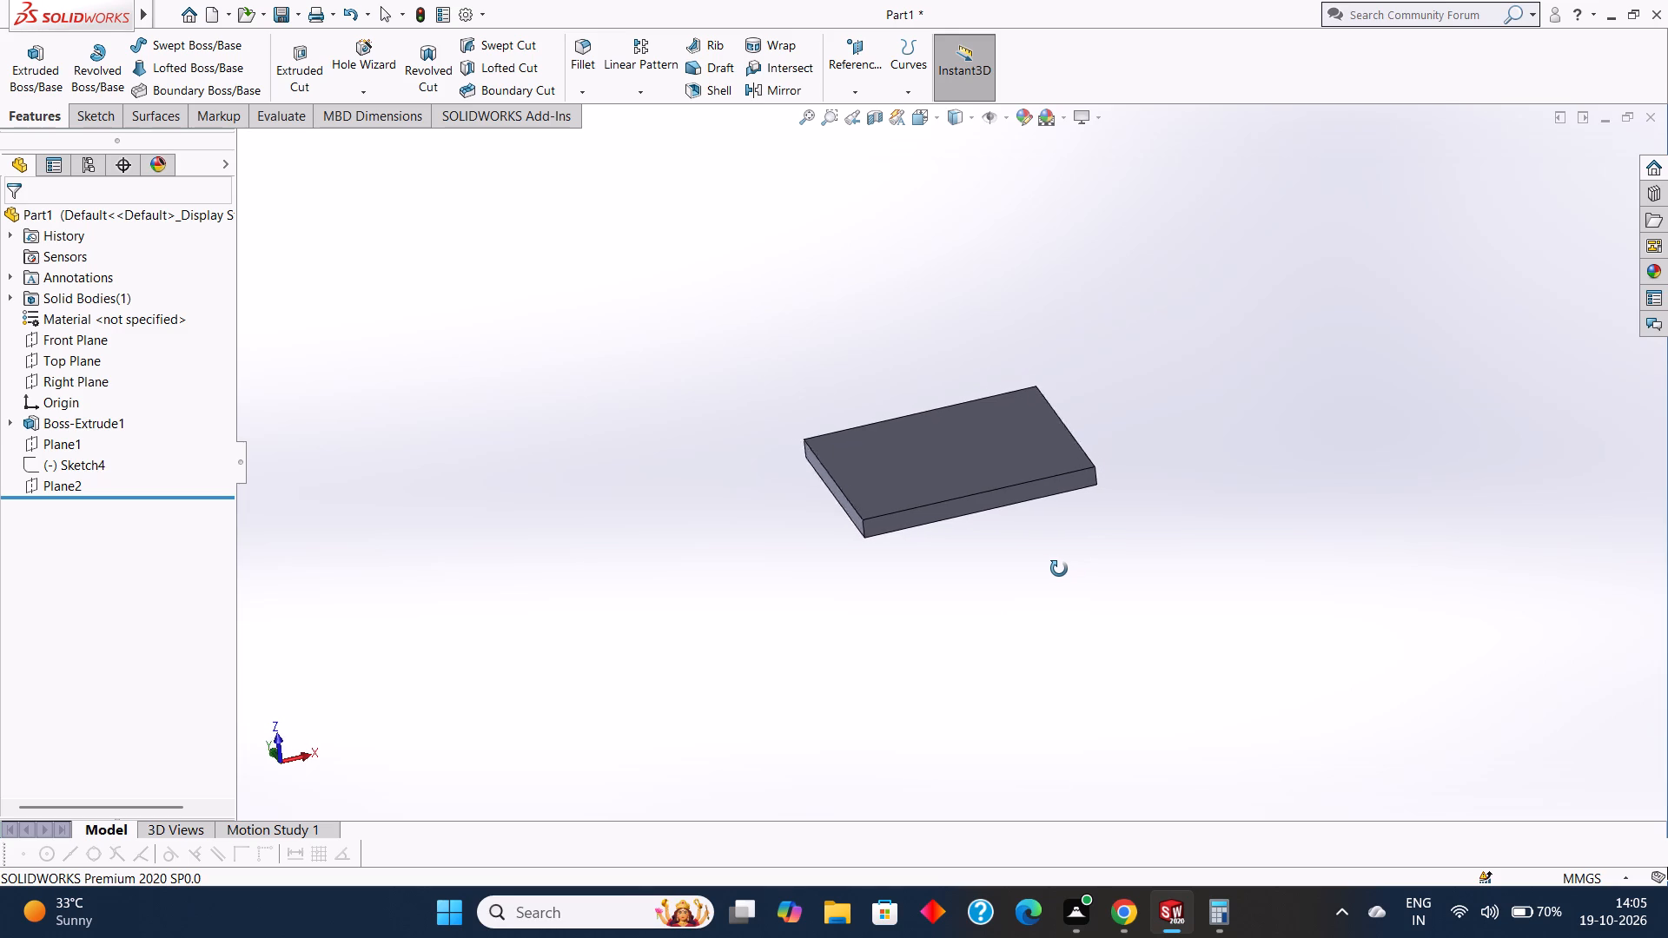
pyautogui.moveTo(1059, 569); pyautogui.dragTo(1038, 565, button='middle')
pyautogui.moveTo(1084, 412); pyautogui.dragTo(1050, 424, button='middle')
pyautogui.moveTo(139, 155); pyautogui.dragTo(171, 179)
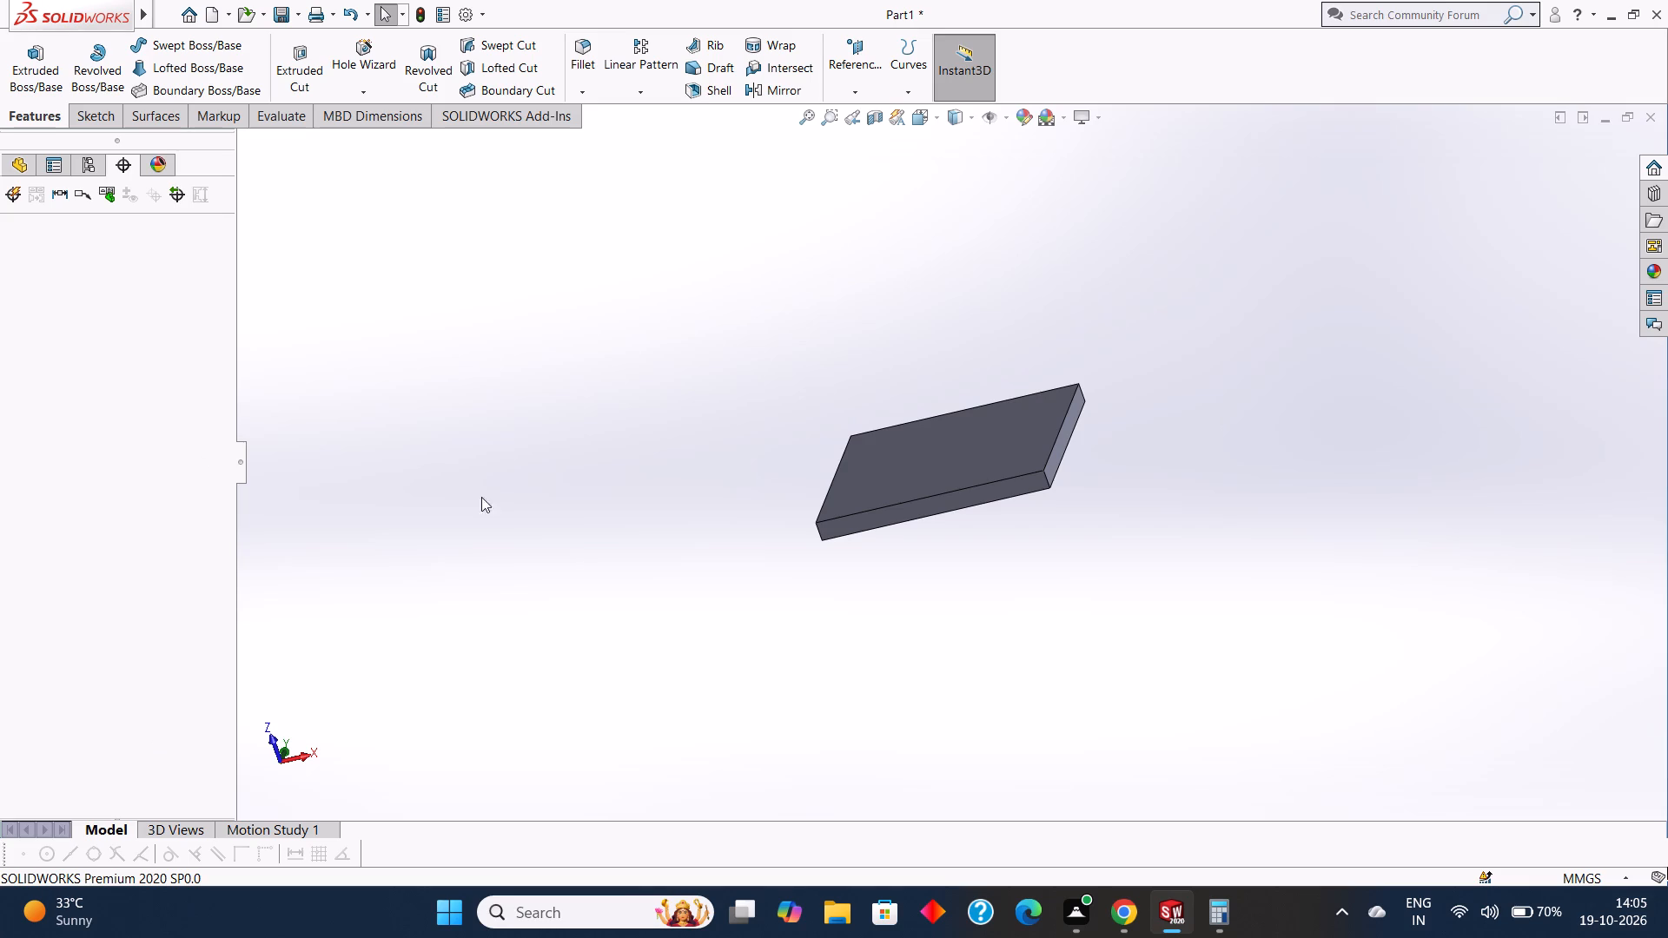
pyautogui.click(113, 114)
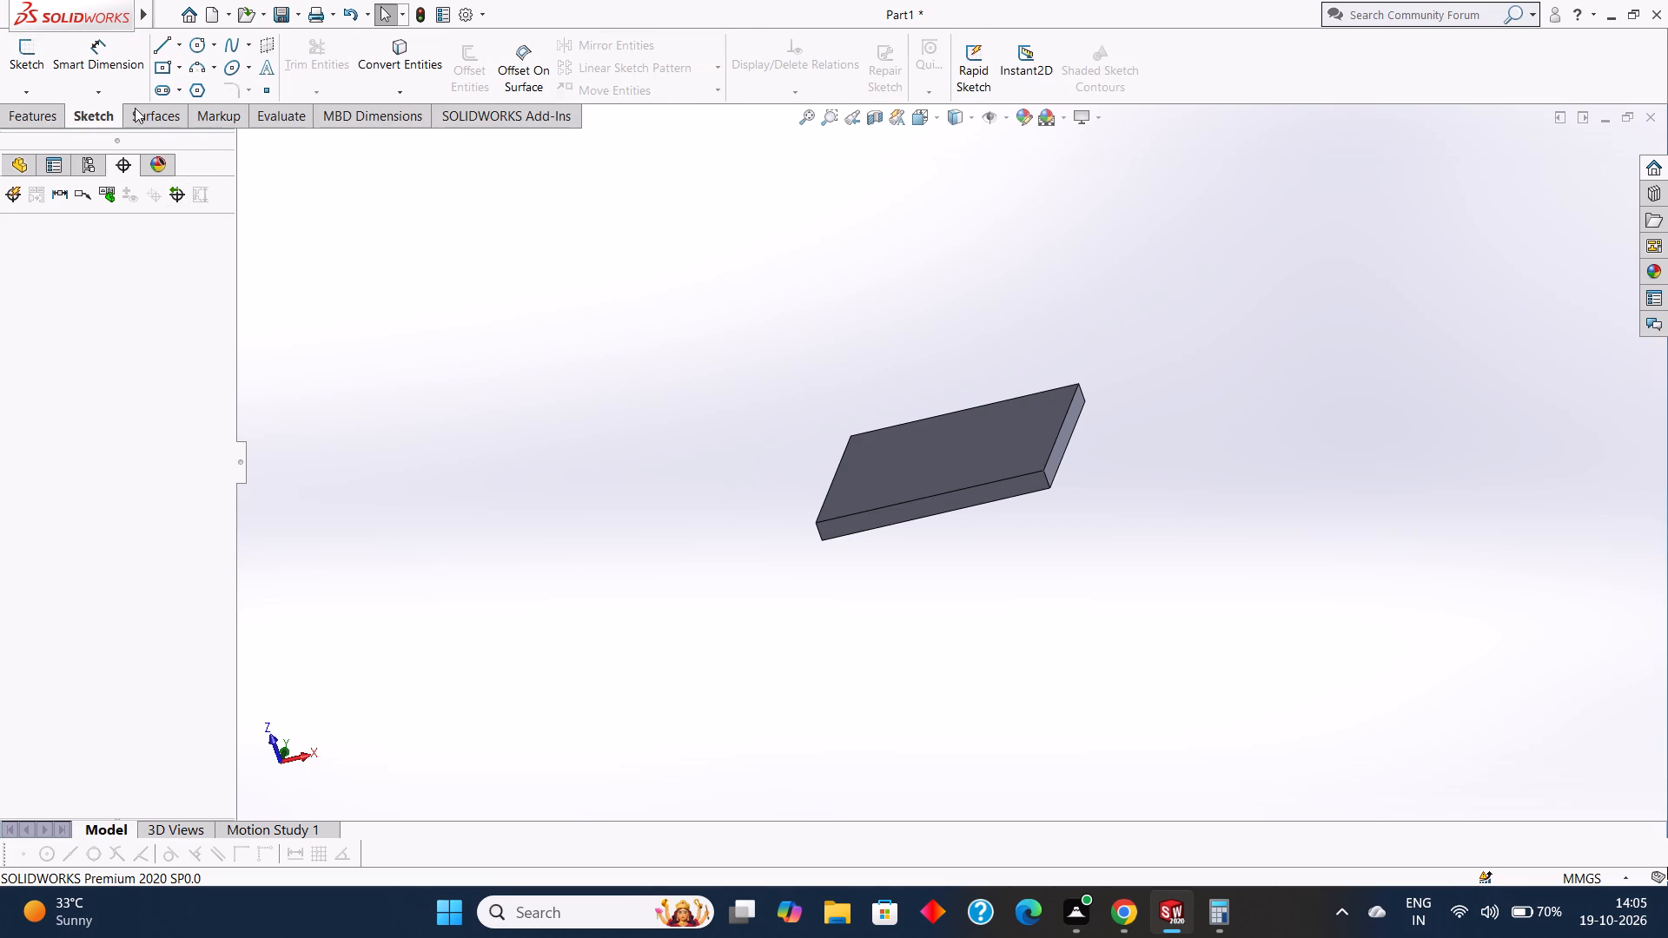
pyautogui.click(55, 108)
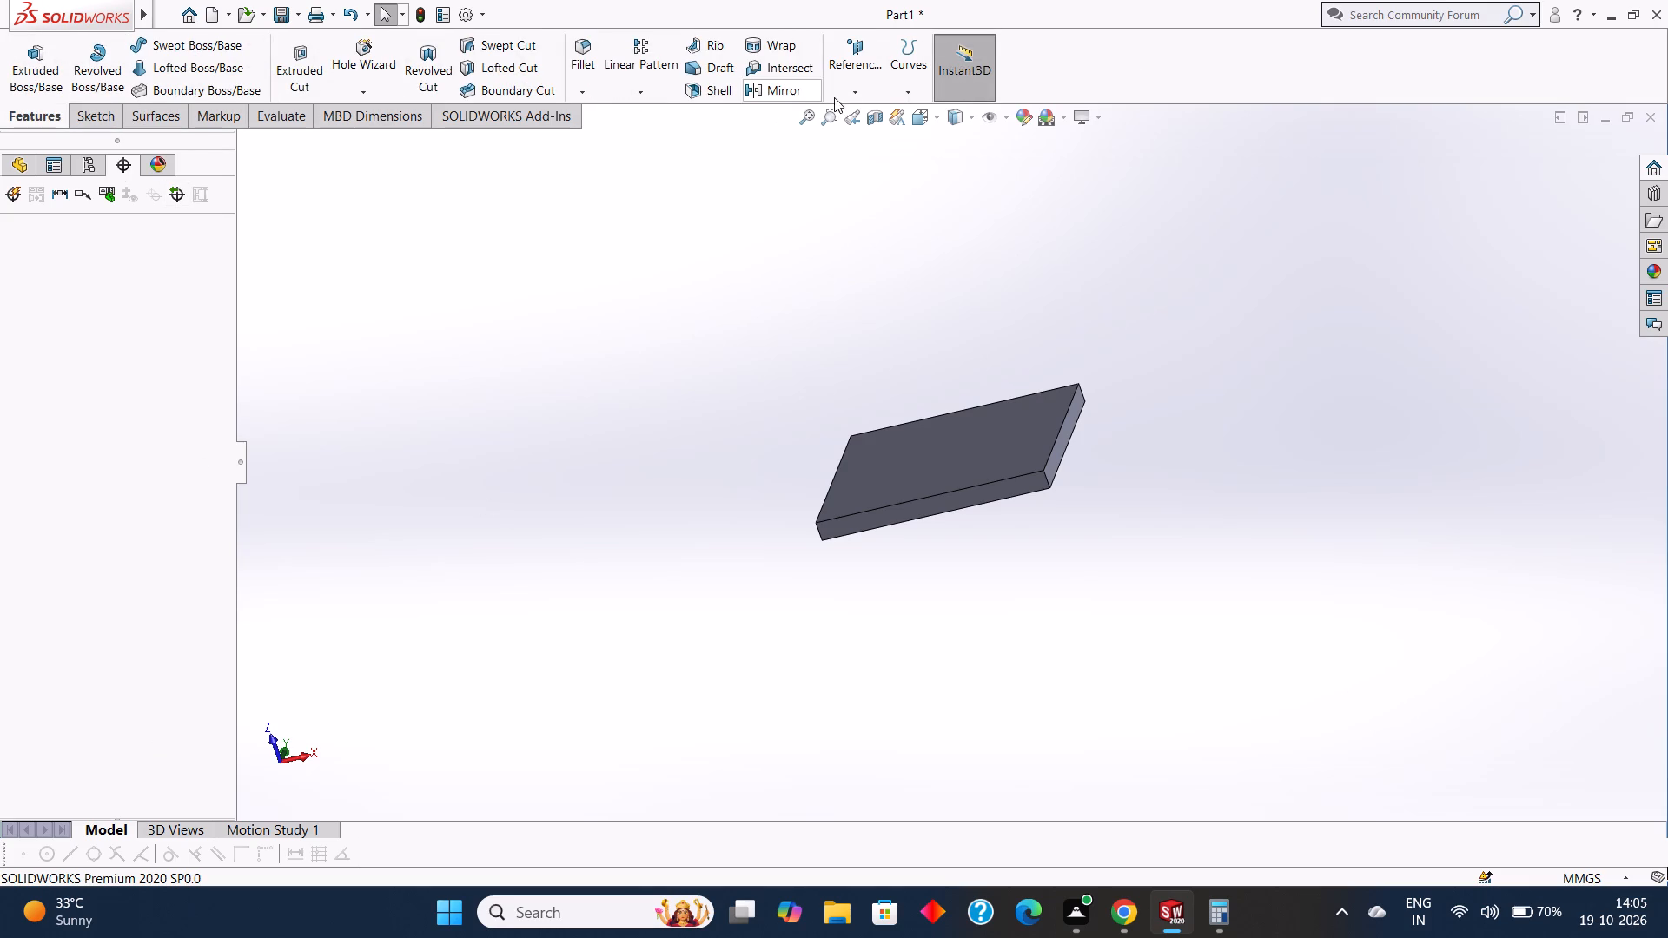
pyautogui.click(853, 93)
pyautogui.click(862, 107)
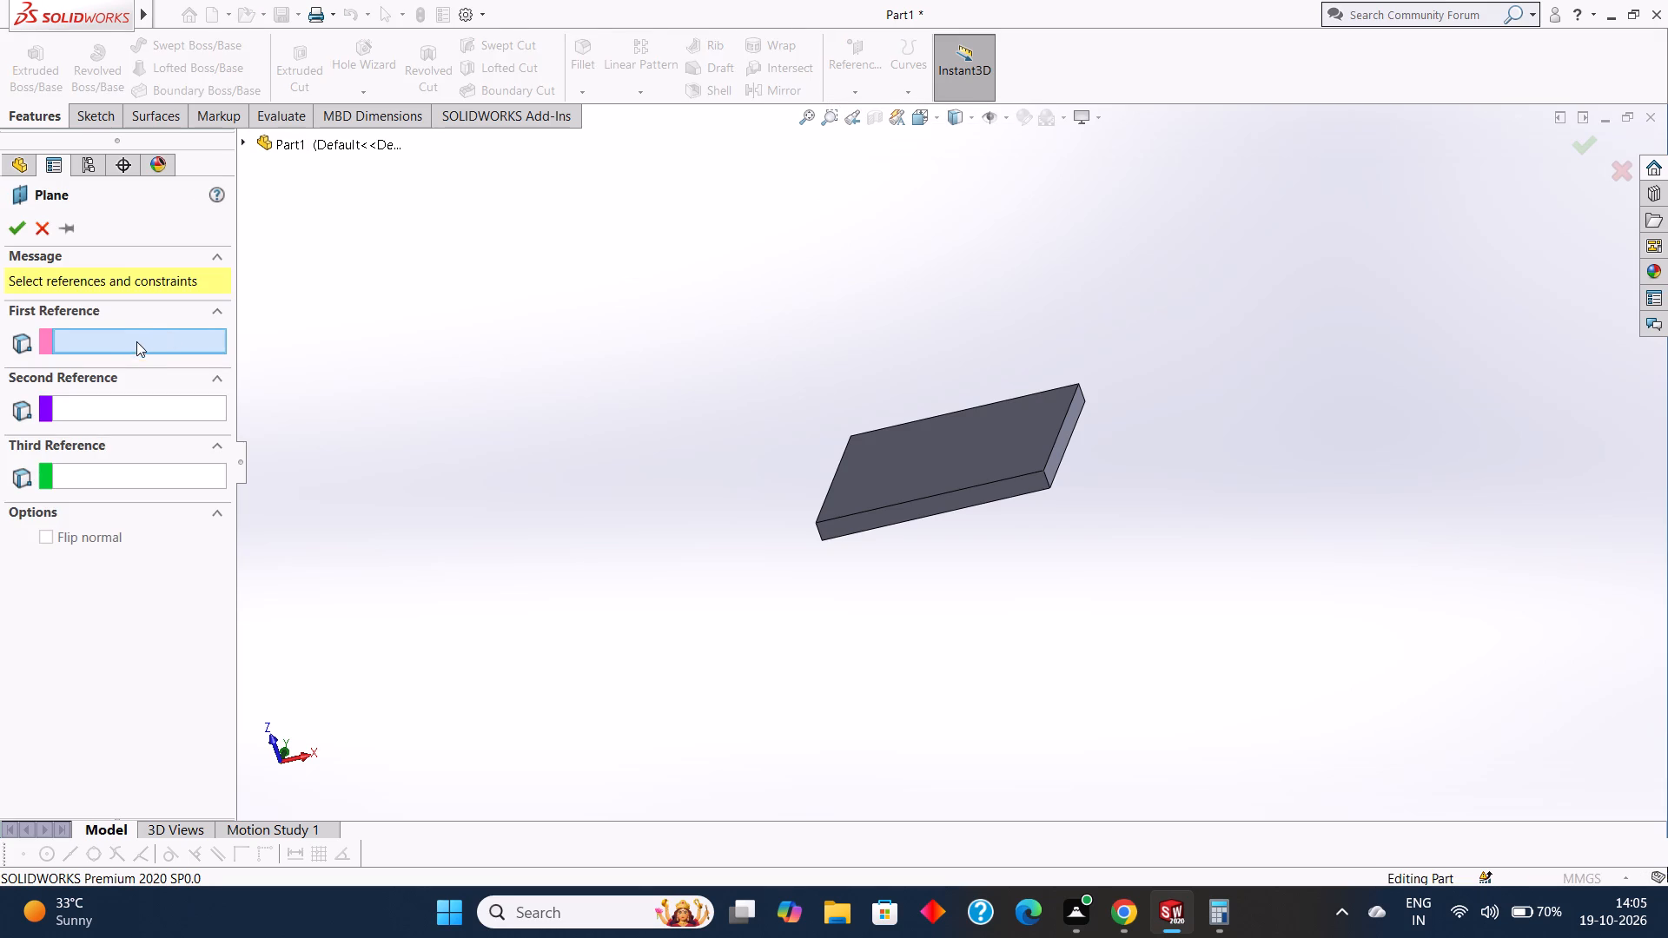
pyautogui.click(248, 140)
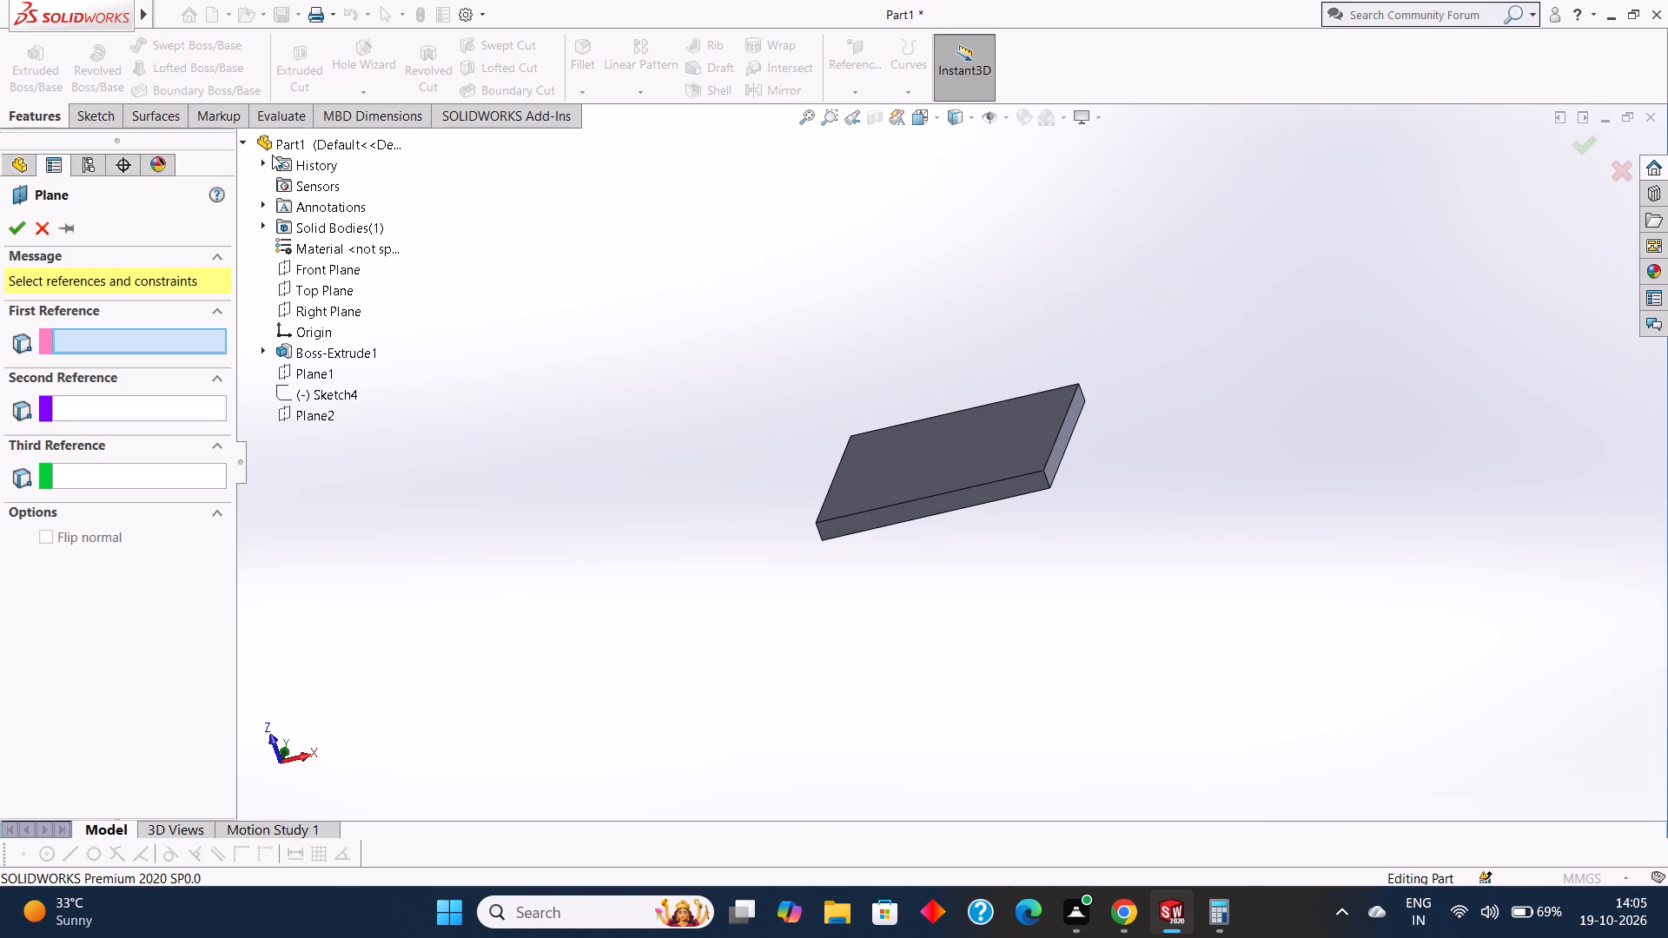
pyautogui.click(321, 310)
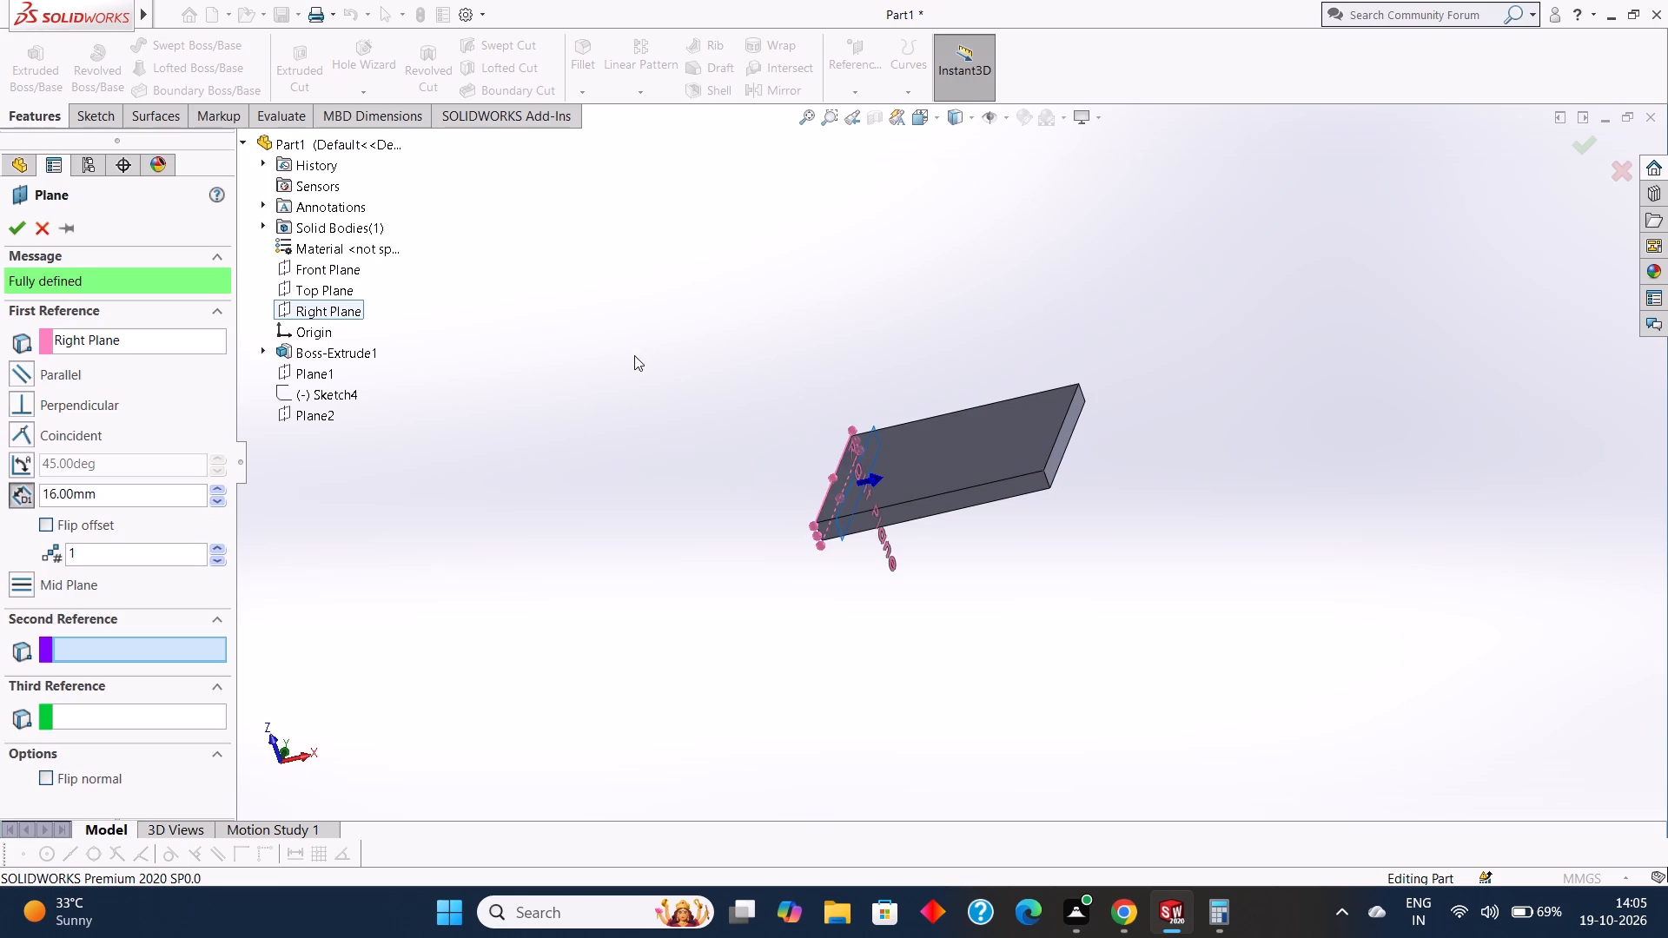
pyautogui.moveTo(637, 355); pyautogui.dragTo(745, 360, button='middle')
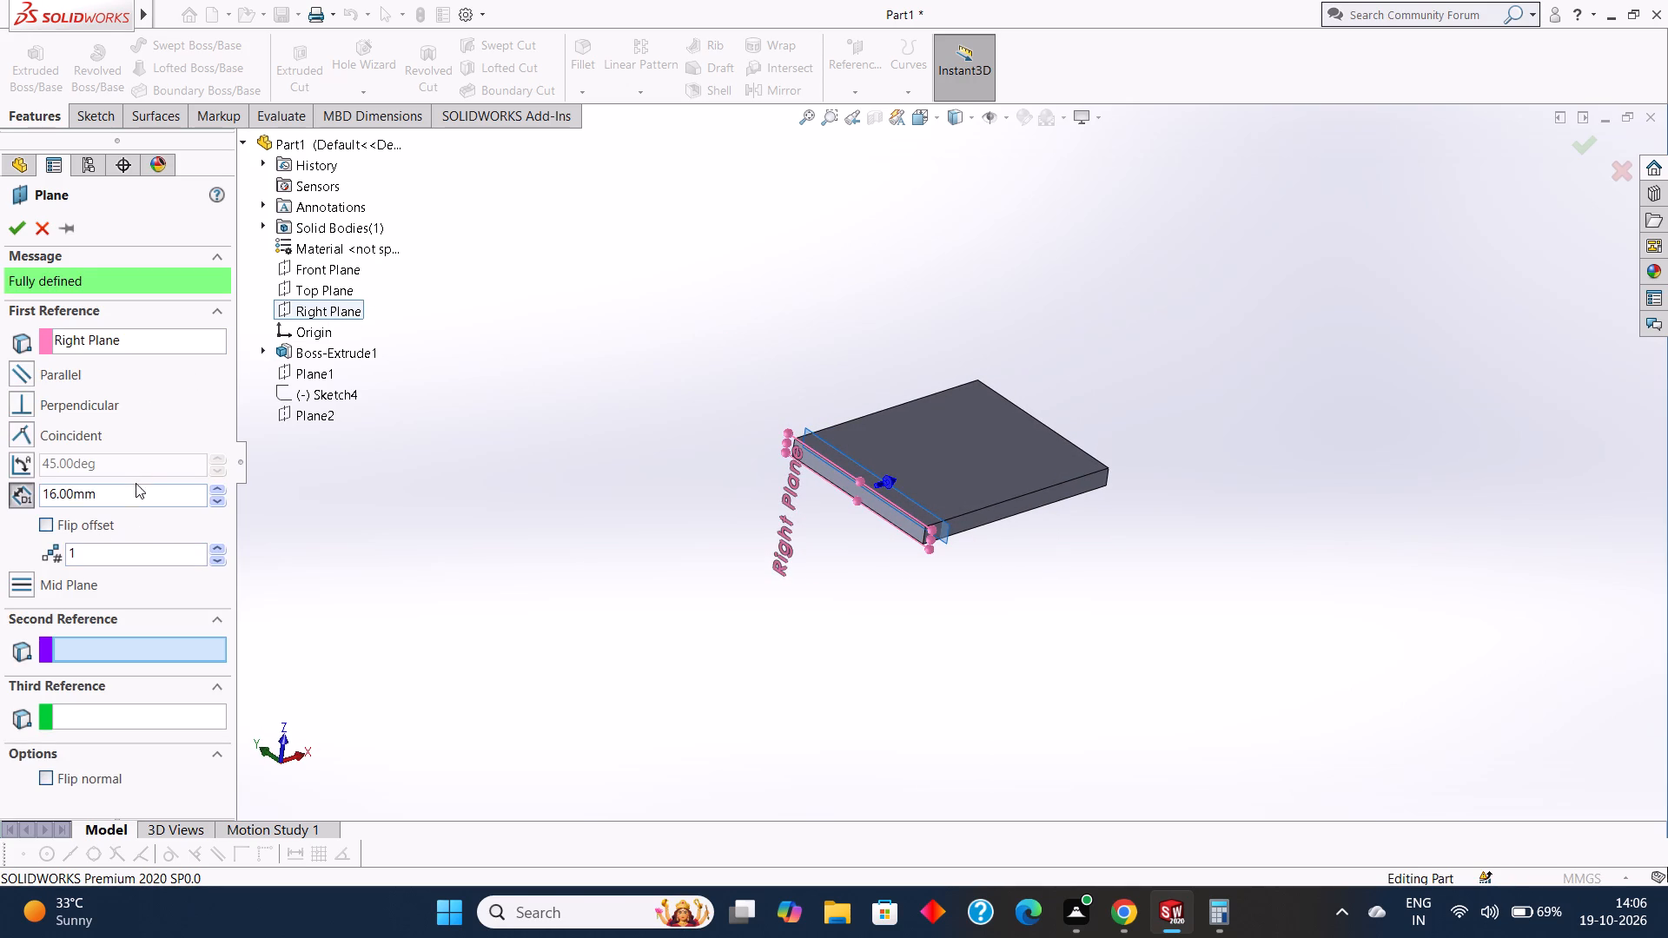
pyautogui.moveTo(136, 489); pyautogui.dragTo(28, 480)
pyautogui.write('71')
pyautogui.press('Return')
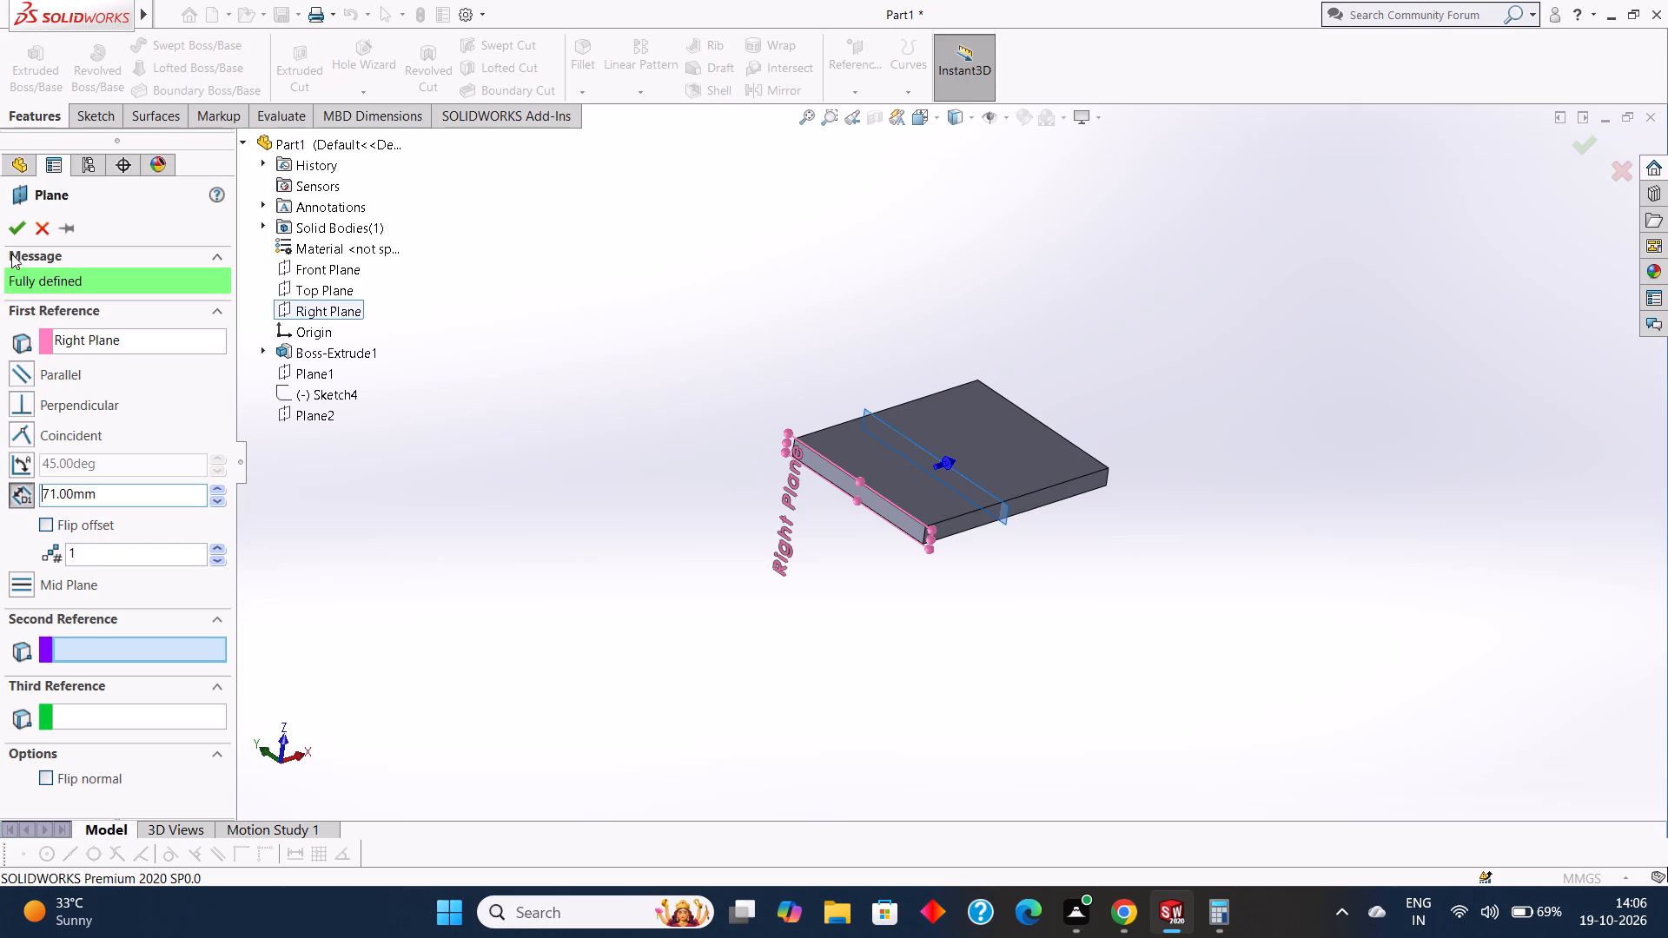
pyautogui.click(11, 234)
# Start a sketch on the new 71 mm offset plane and view it straight on.
pyautogui.moveTo(676, 565); pyautogui.dragTo(736, 532, button='middle')
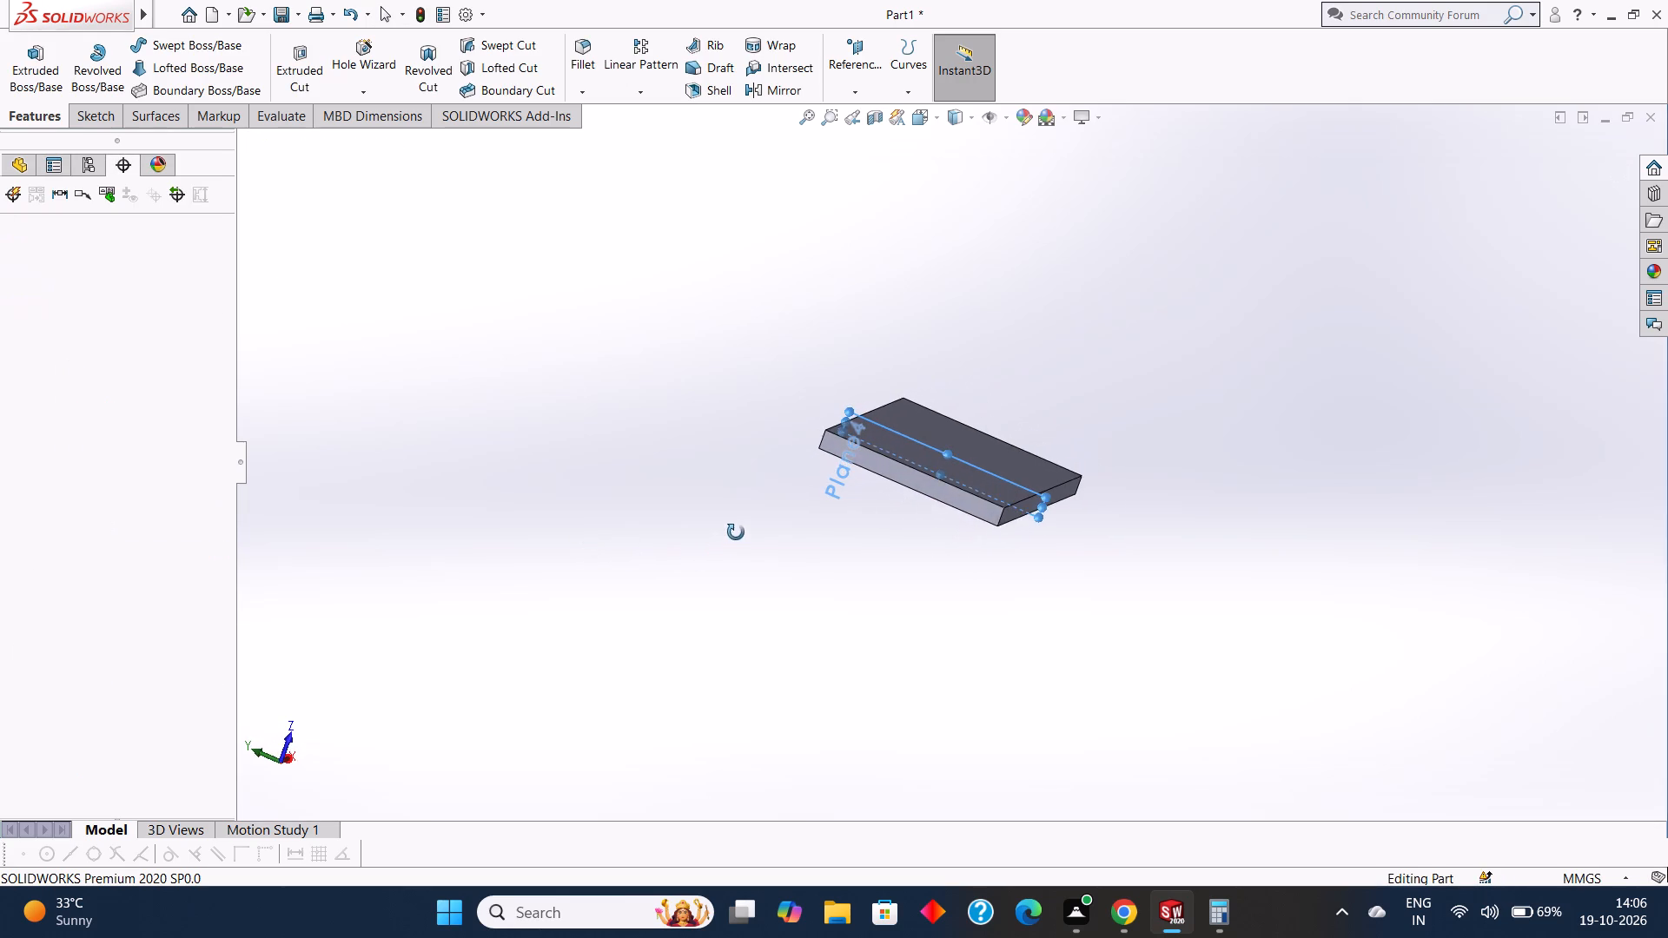
pyautogui.moveTo(736, 532); pyautogui.dragTo(737, 540, button='middle')
pyautogui.scroll(-2, 903, 553)
pyautogui.moveTo(918, 564); pyautogui.dragTo(1027, 627, button='middle')
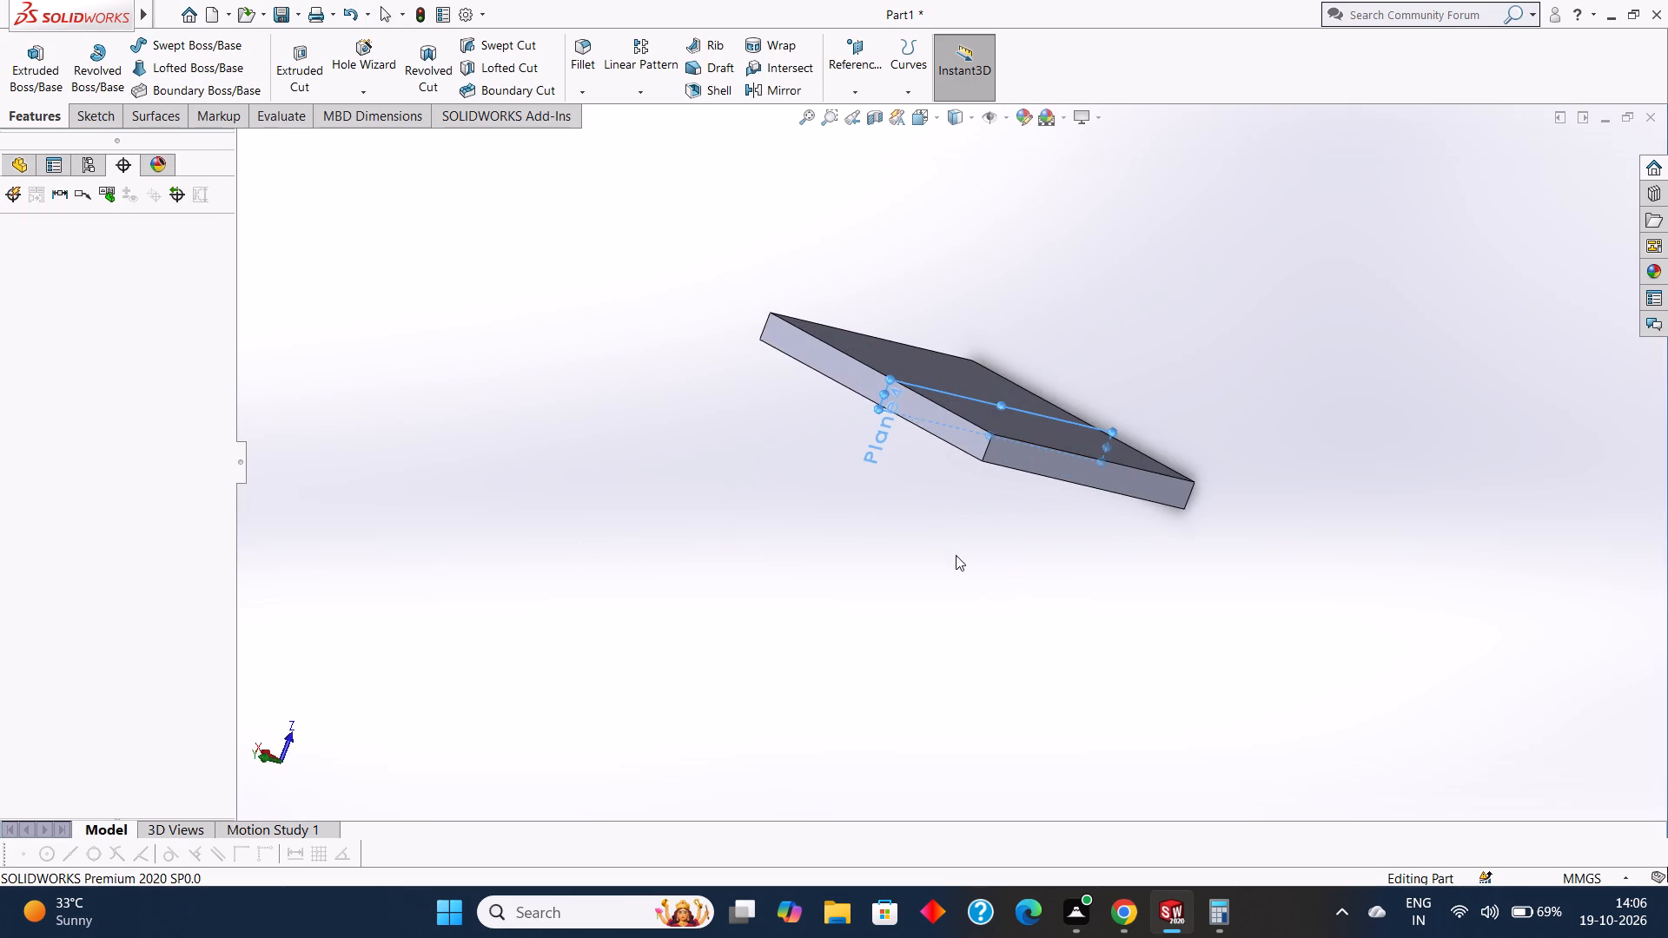
pyautogui.moveTo(956, 552); pyautogui.dragTo(896, 525, button='middle')
pyautogui.scroll(-3, 983, 412)
pyautogui.scroll(2, 742, 389)
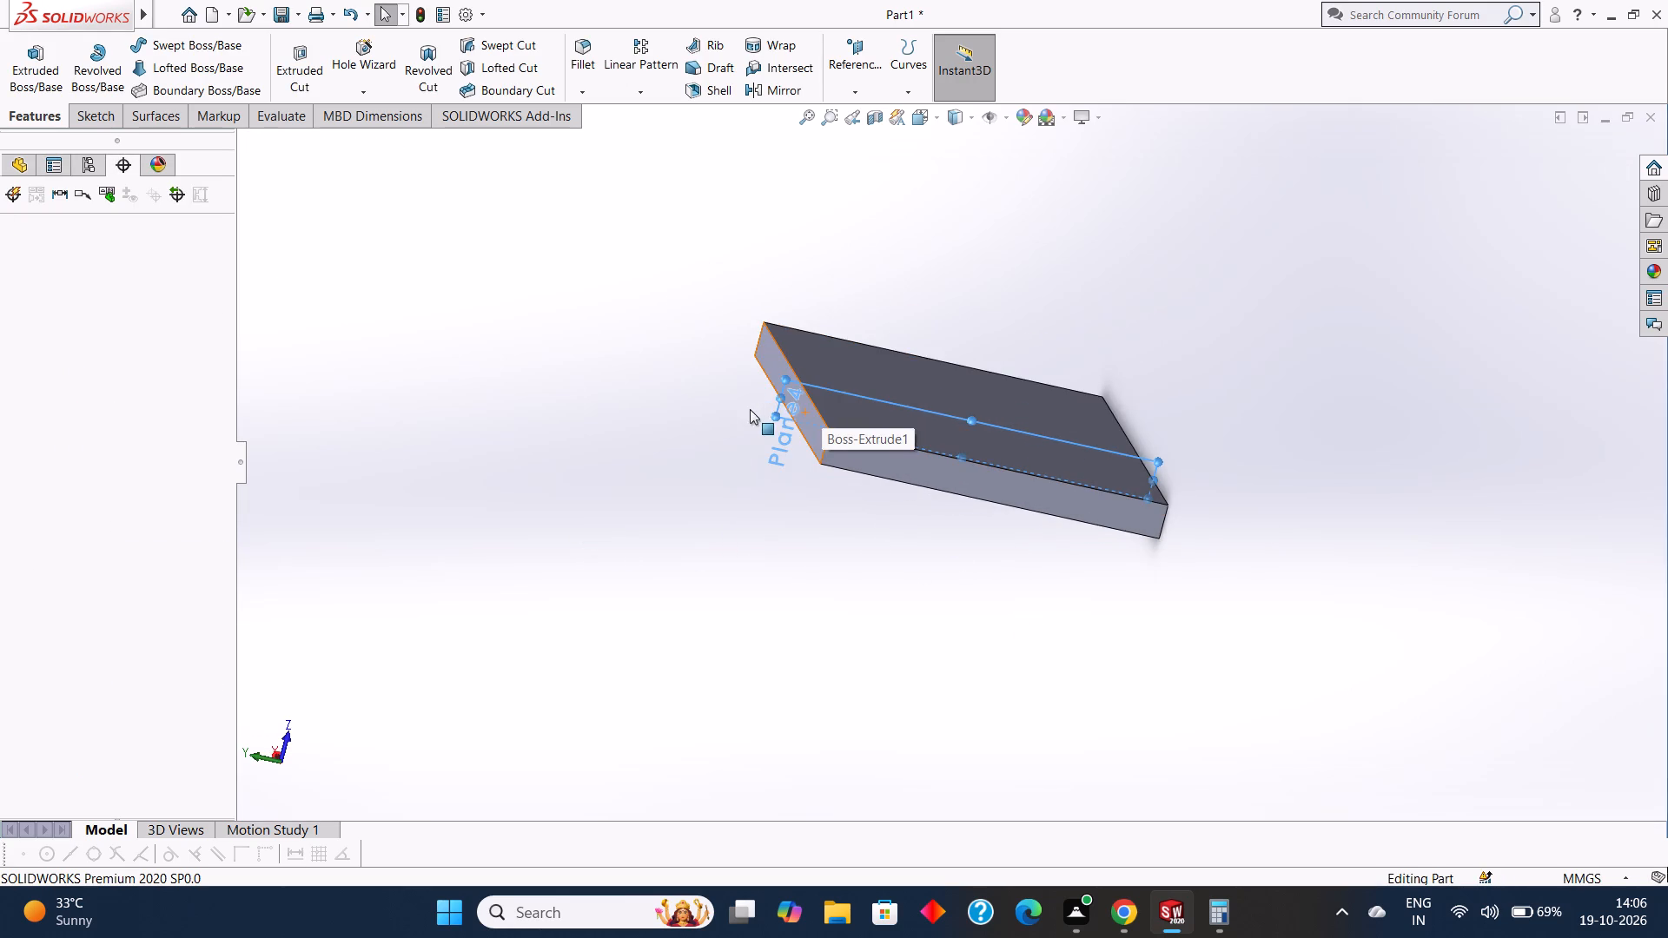
pyautogui.moveTo(749, 409); pyautogui.dragTo(729, 383, button='middle')
pyautogui.scroll(-3, 765, 386)
pyautogui.click(817, 398)
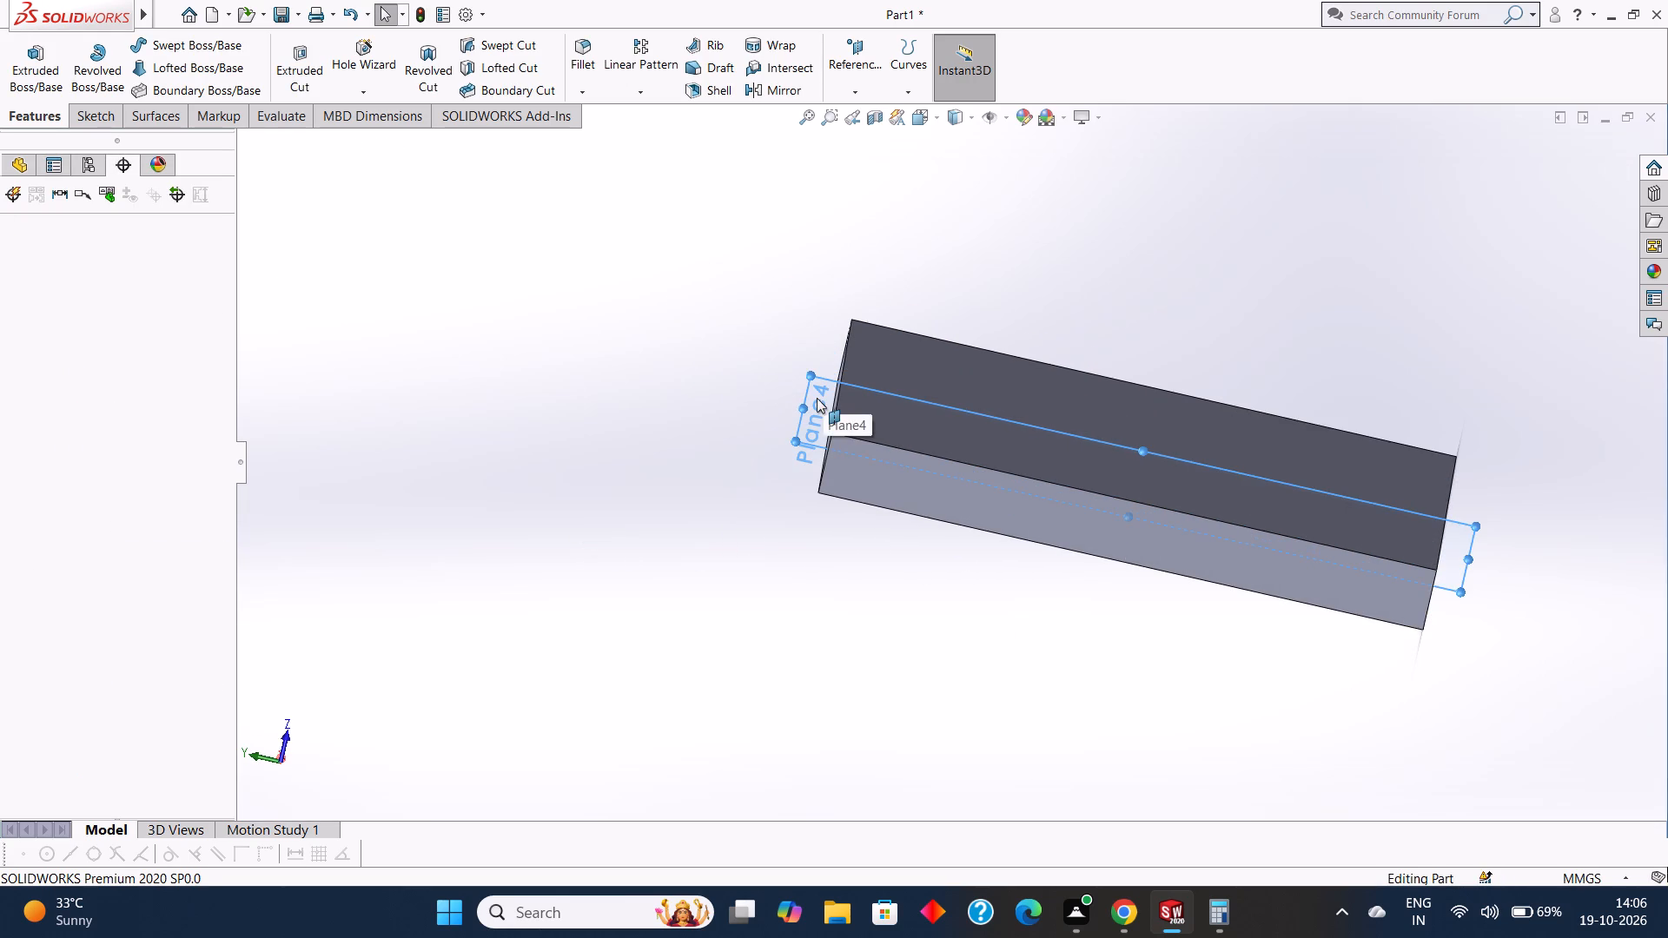
pyautogui.click(884, 350)
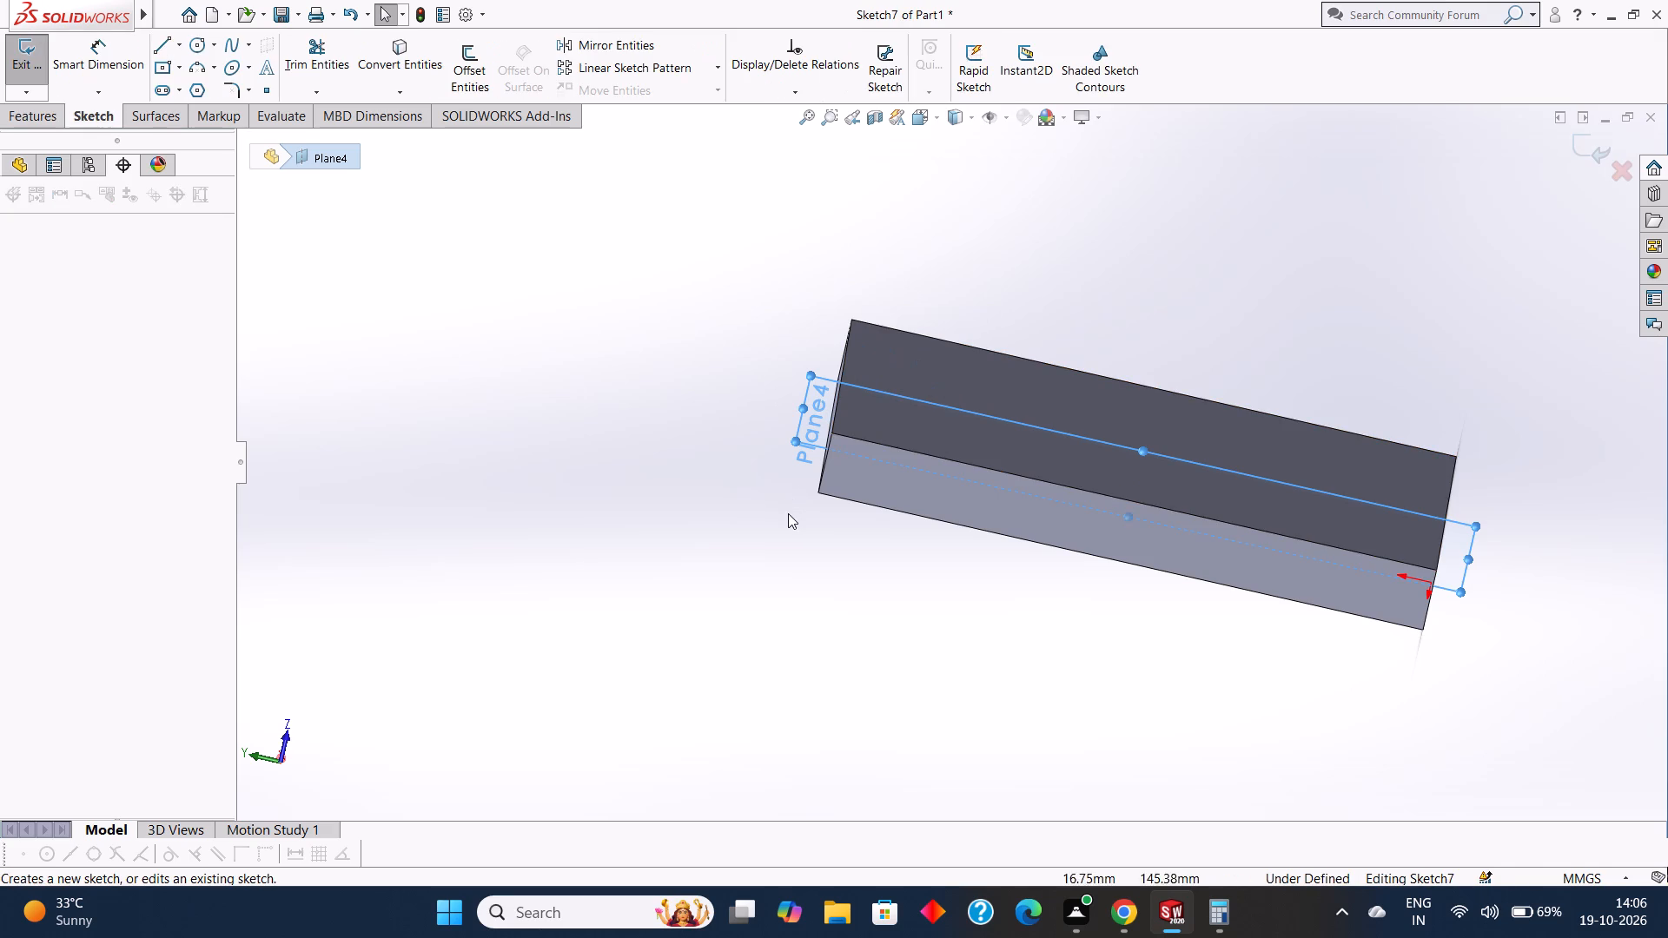
pyautogui.hotkey('ctrl', '8')
pyautogui.hotkey('ctrl', '8')
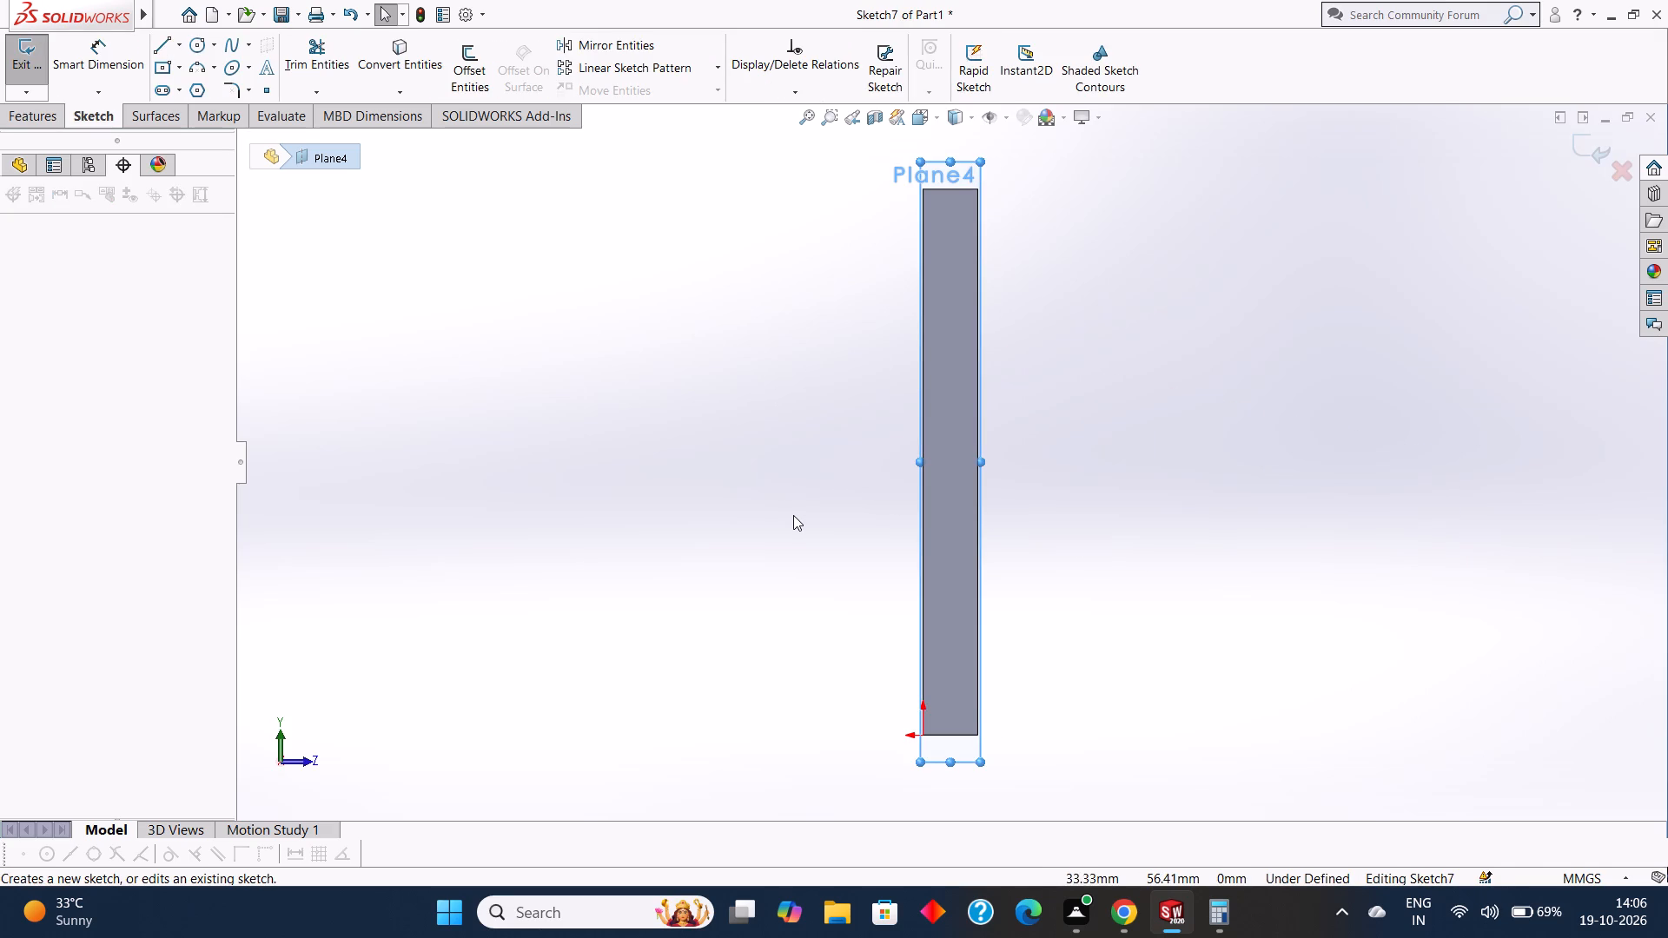
pyautogui.hotkey('ctrl', '8')
# Examine how the 71 mm offset sketch plane crosses the plate from several angles on both sides.
pyautogui.moveTo(1115, 490); pyautogui.dragTo(923, 250, button='middle')
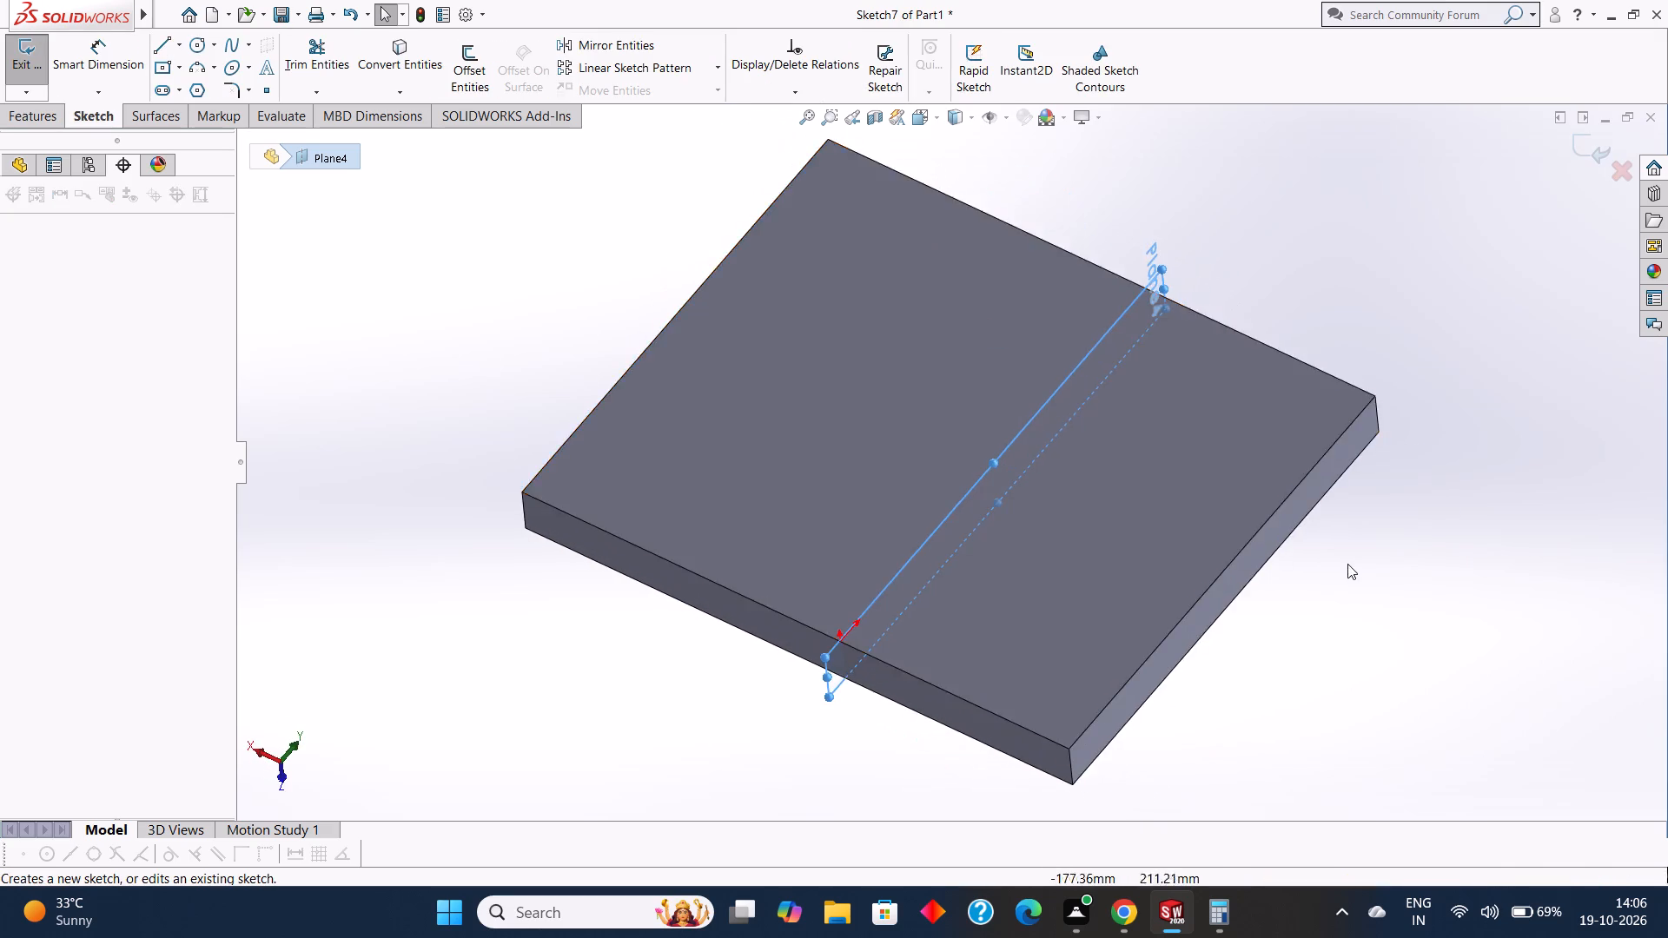
pyautogui.moveTo(1320, 558); pyautogui.dragTo(1210, 554, button='middle')
pyautogui.scroll(-3, 1168, 454)
pyautogui.scroll(3, 1162, 439)
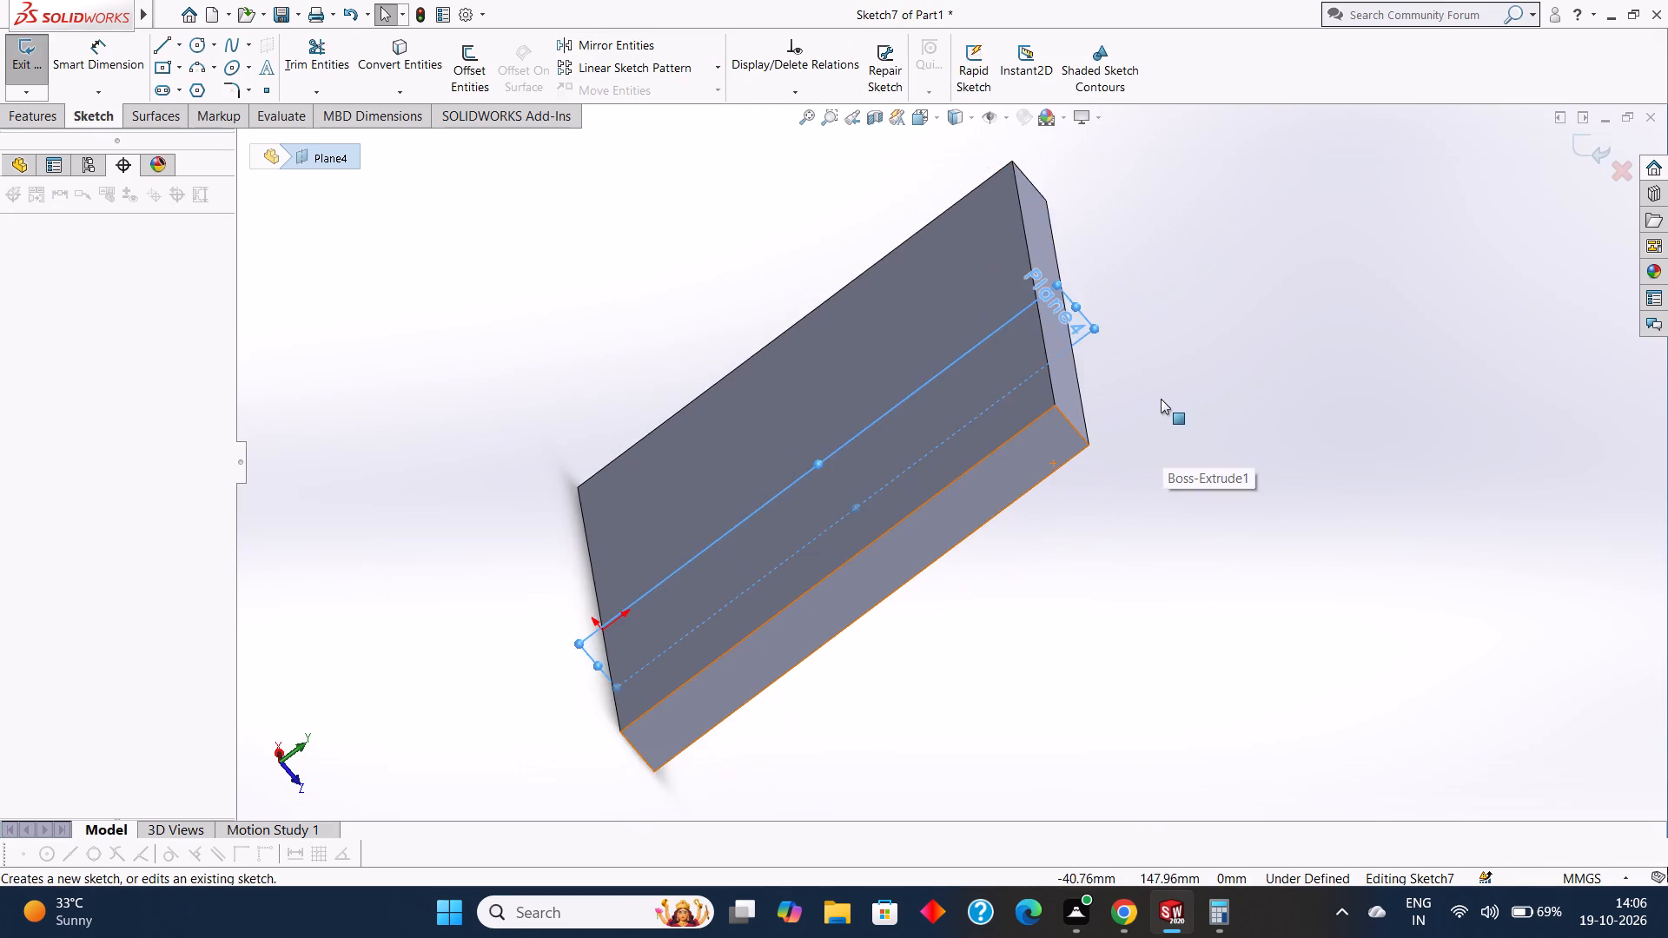
pyautogui.scroll(2, 1161, 397)
pyautogui.moveTo(1042, 344); pyautogui.dragTo(952, 291, button='middle')
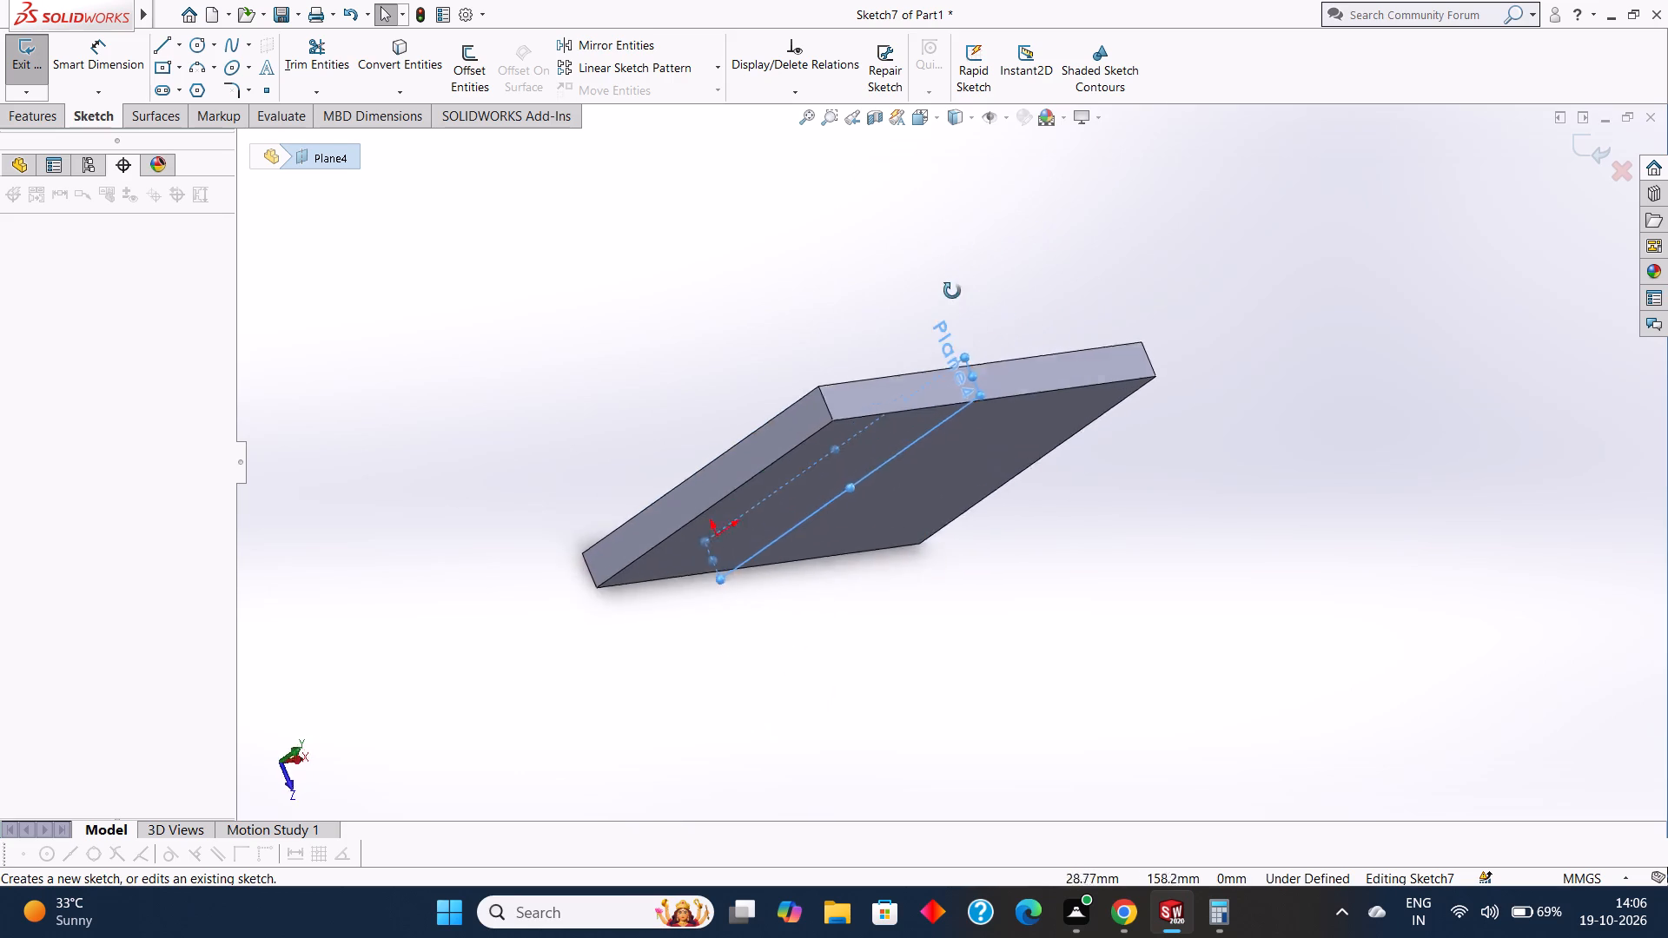
pyautogui.moveTo(952, 291); pyautogui.dragTo(1065, 394, button='middle')
pyautogui.scroll(-1, 1032, 383)
pyautogui.scroll(5, 1064, 398)
pyautogui.moveTo(1049, 531); pyautogui.dragTo(997, 590, button='middle')
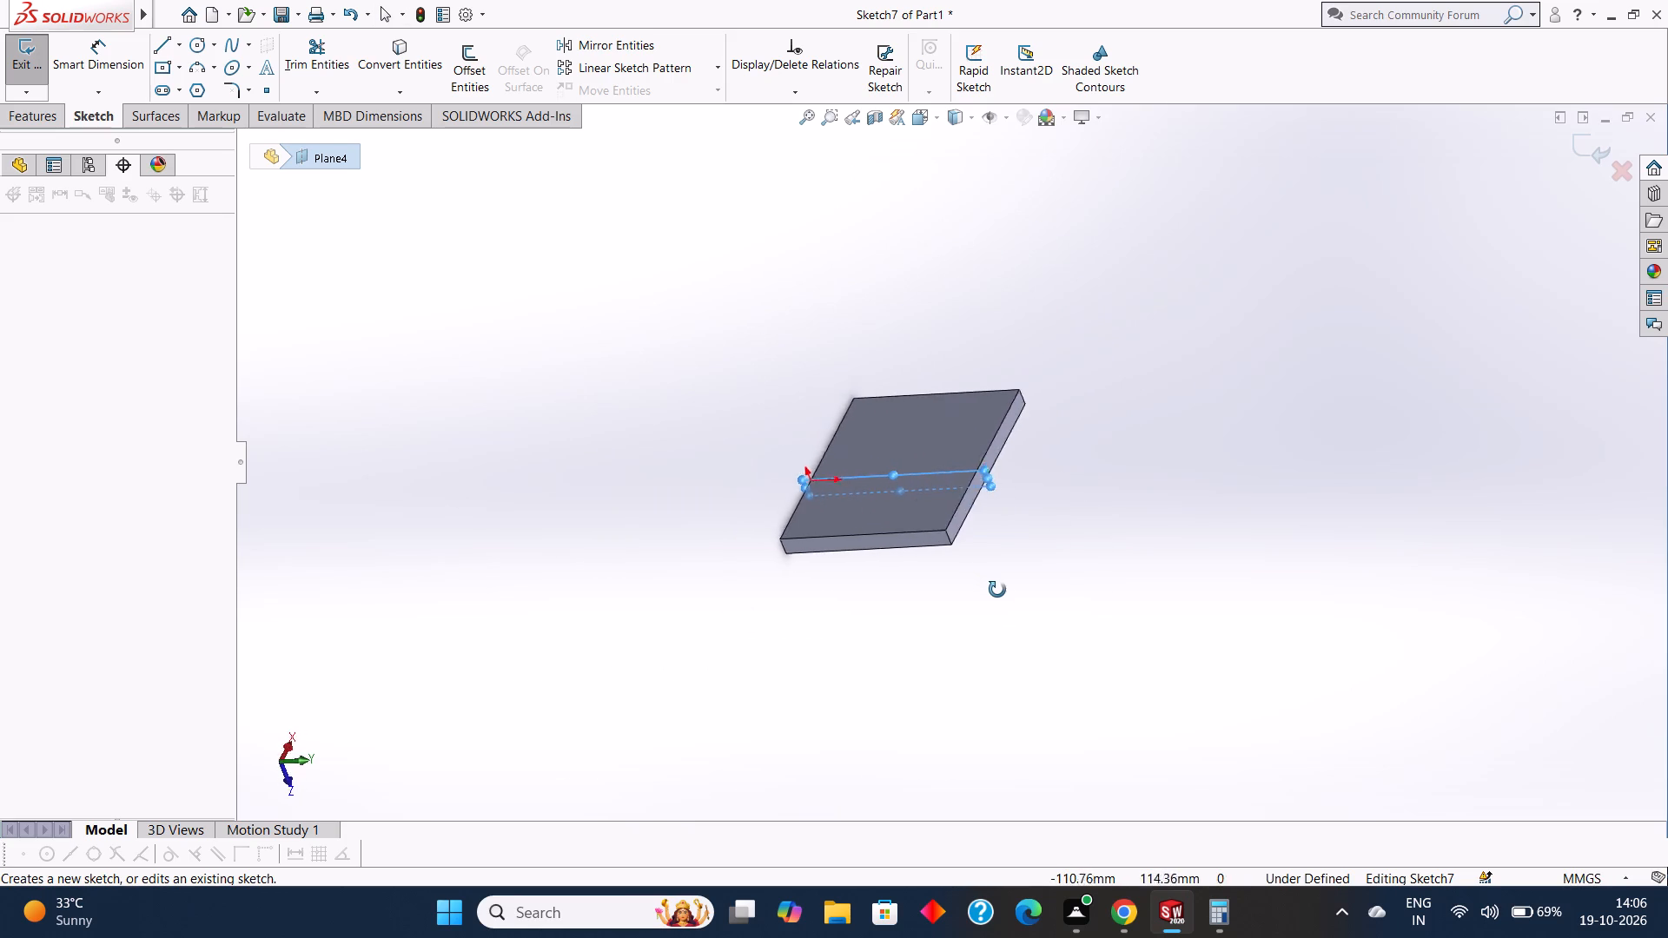
pyautogui.moveTo(997, 590); pyautogui.dragTo(1015, 596, button='middle')
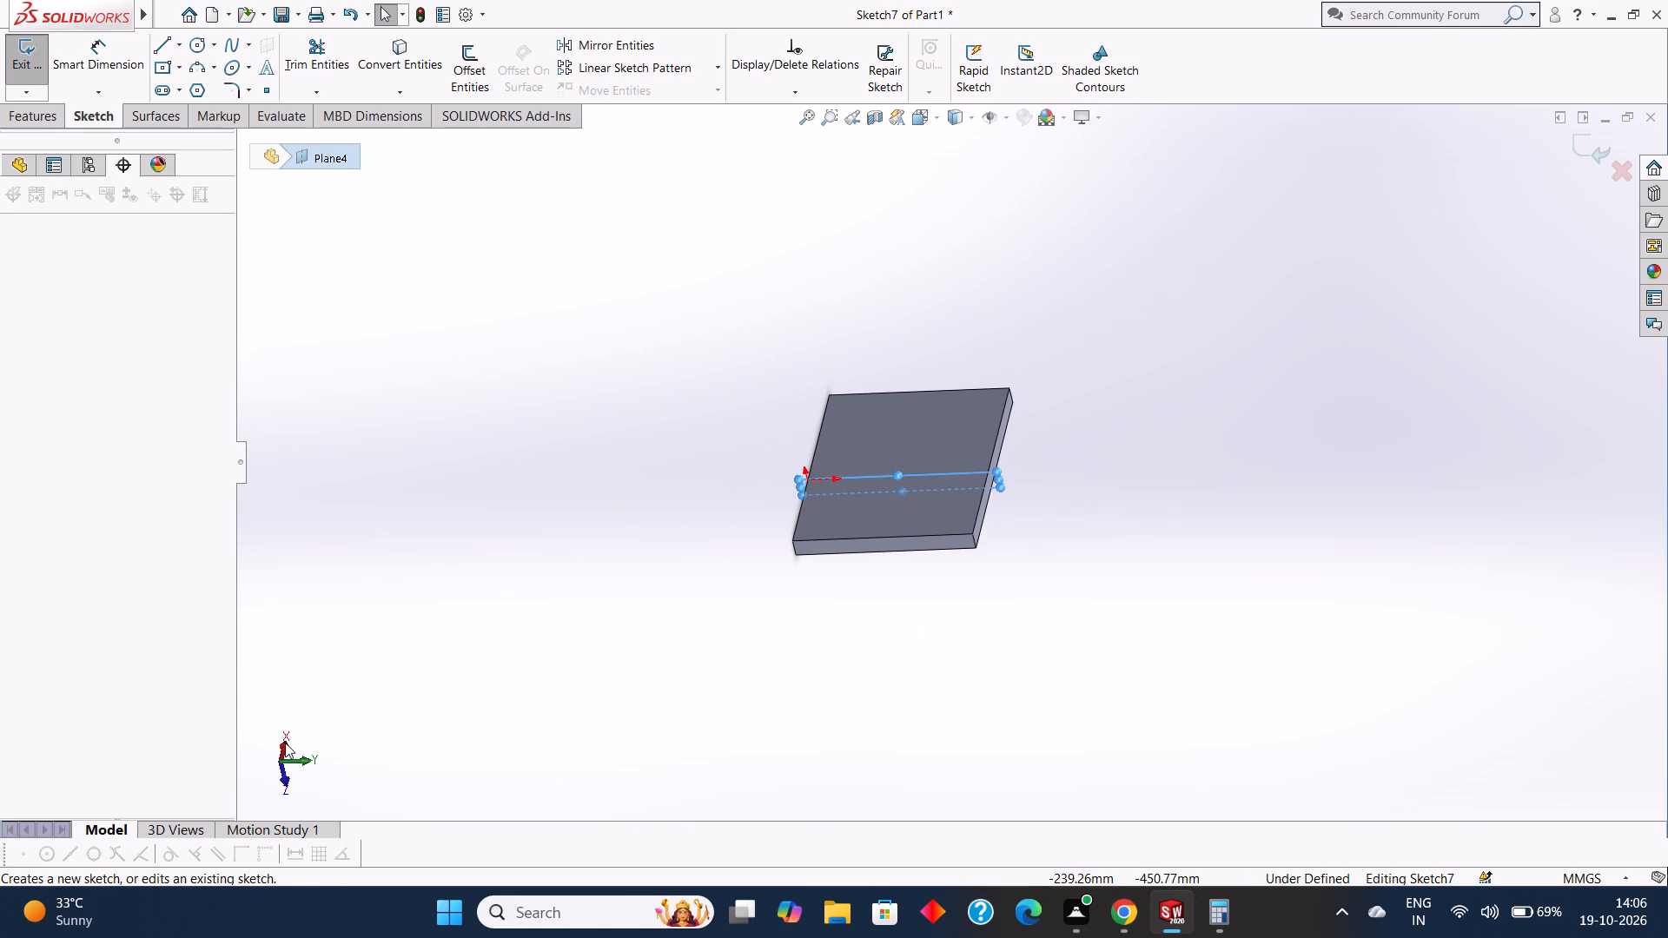
# Examine the sketch plane against the plate in the Right, Front, Back and Top views, ending at an angle.
pyautogui.click(285, 743)
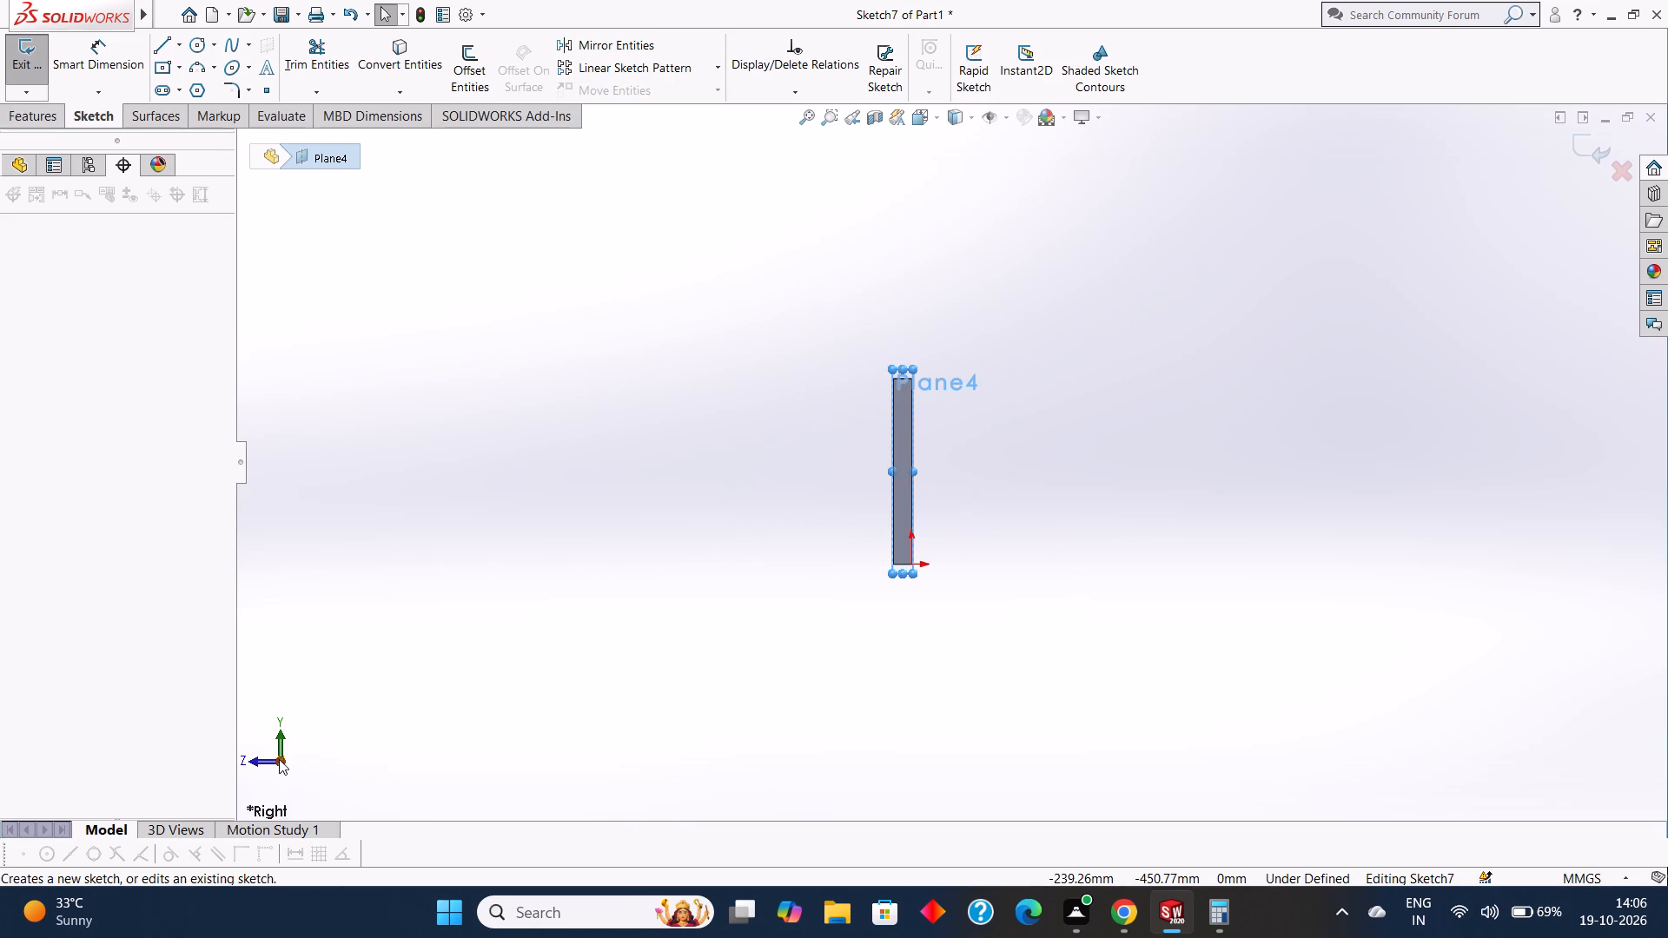
pyautogui.click(262, 759)
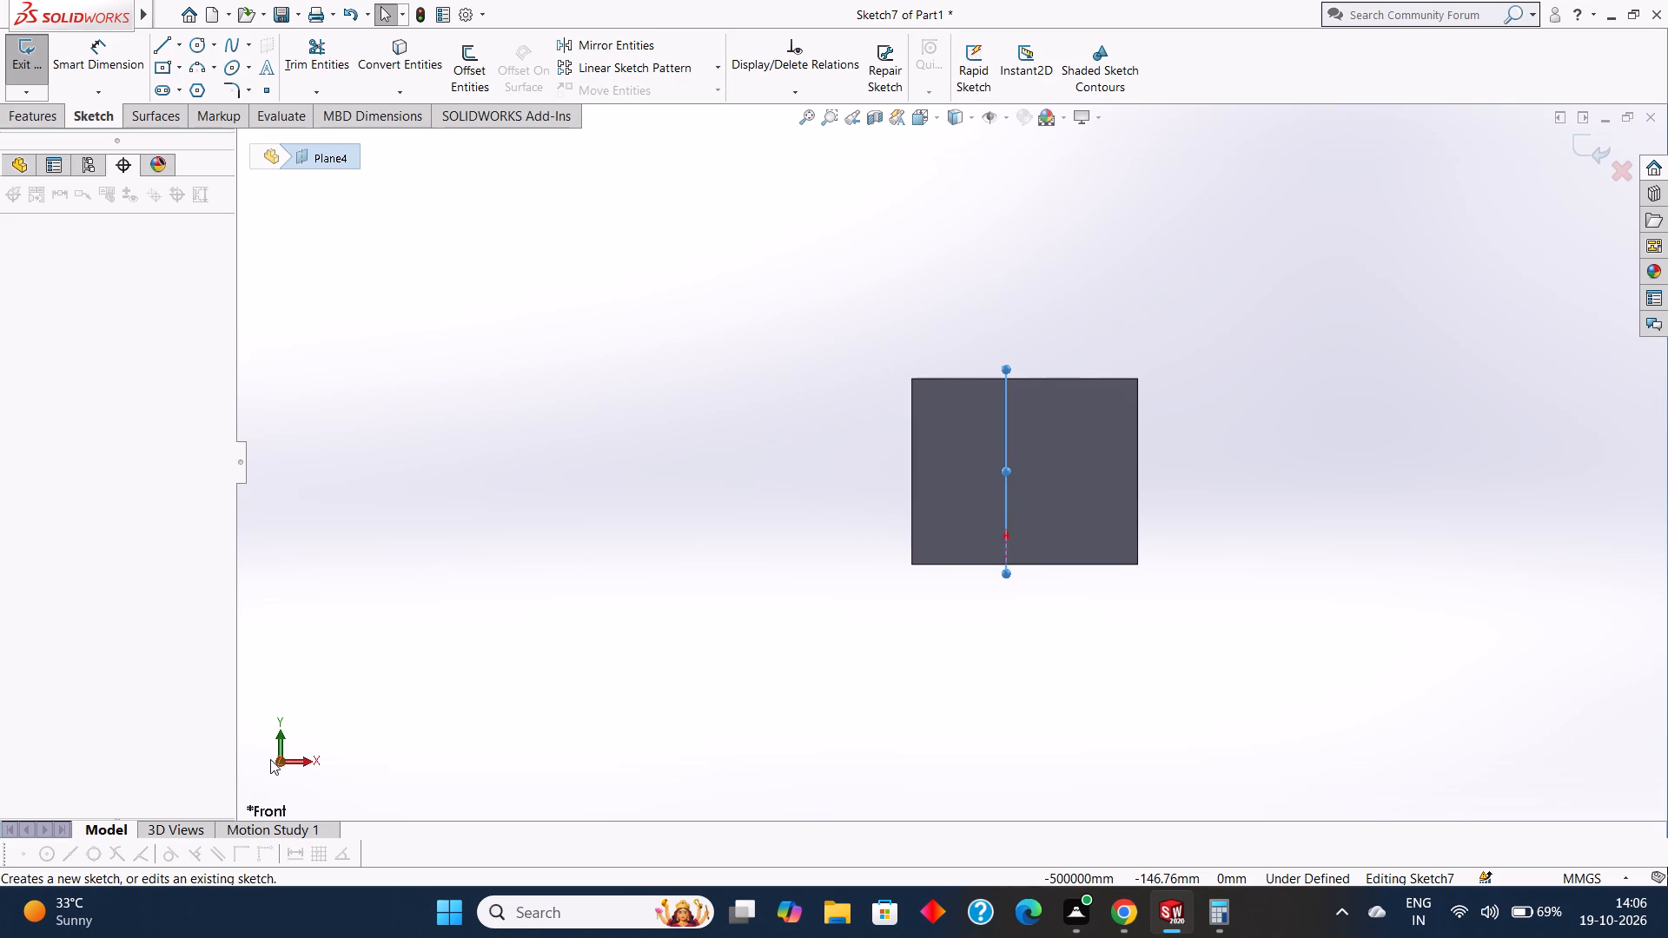
pyautogui.moveTo(283, 744); pyautogui.dragTo(270, 744)
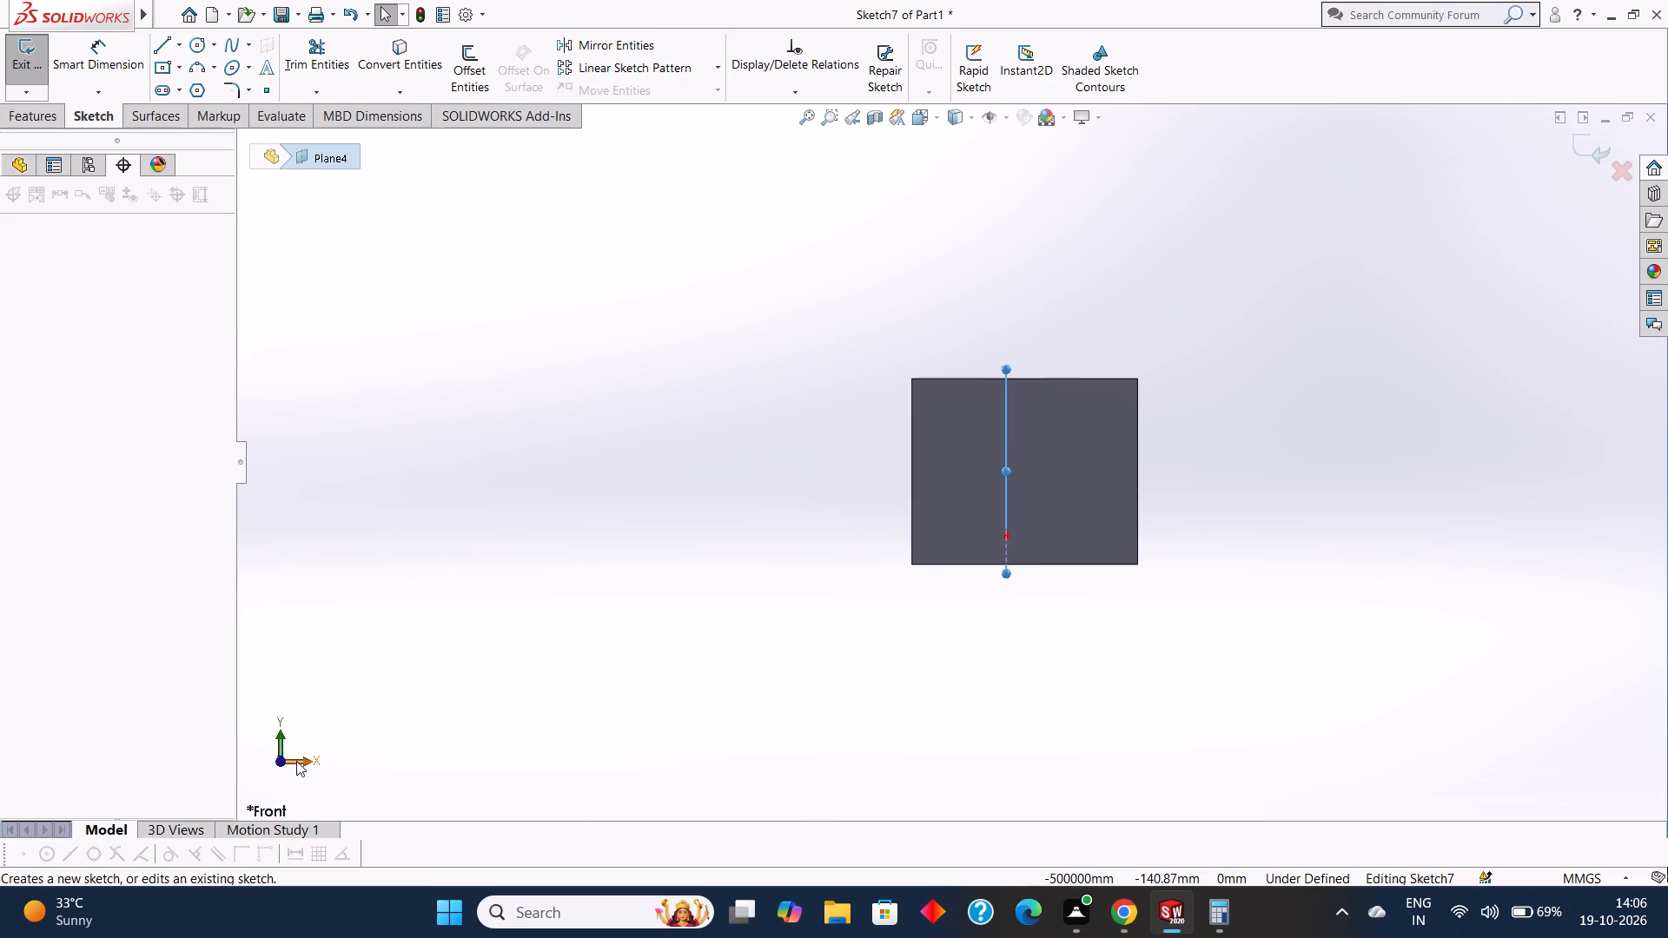
pyautogui.click(277, 761)
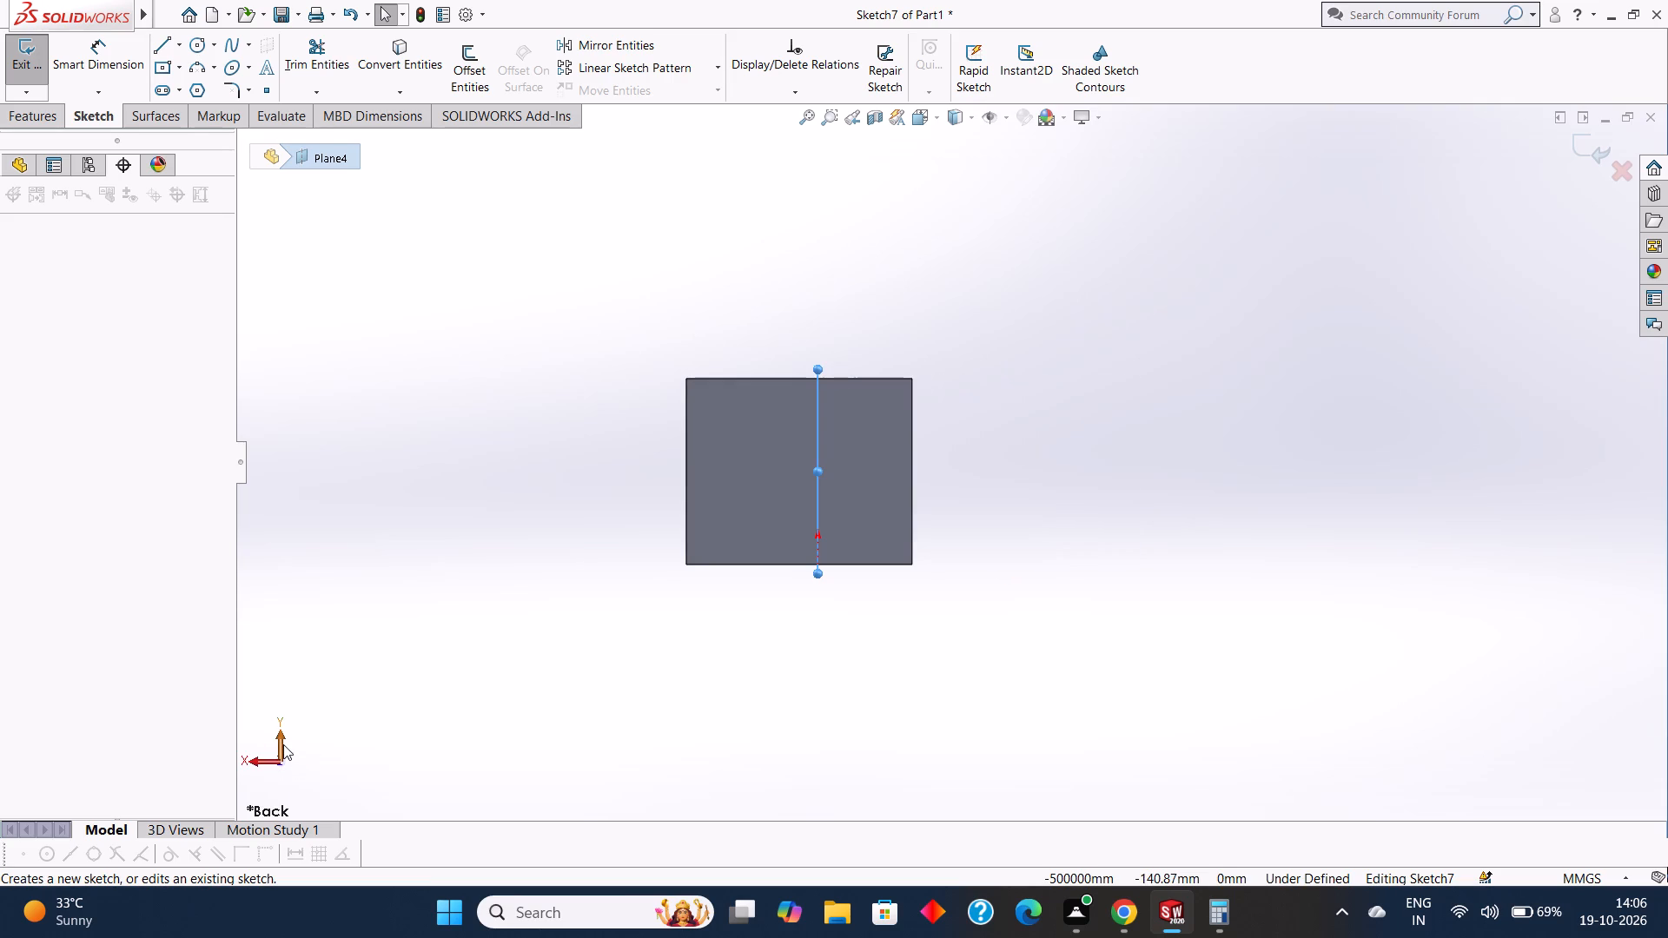
pyautogui.click(283, 744)
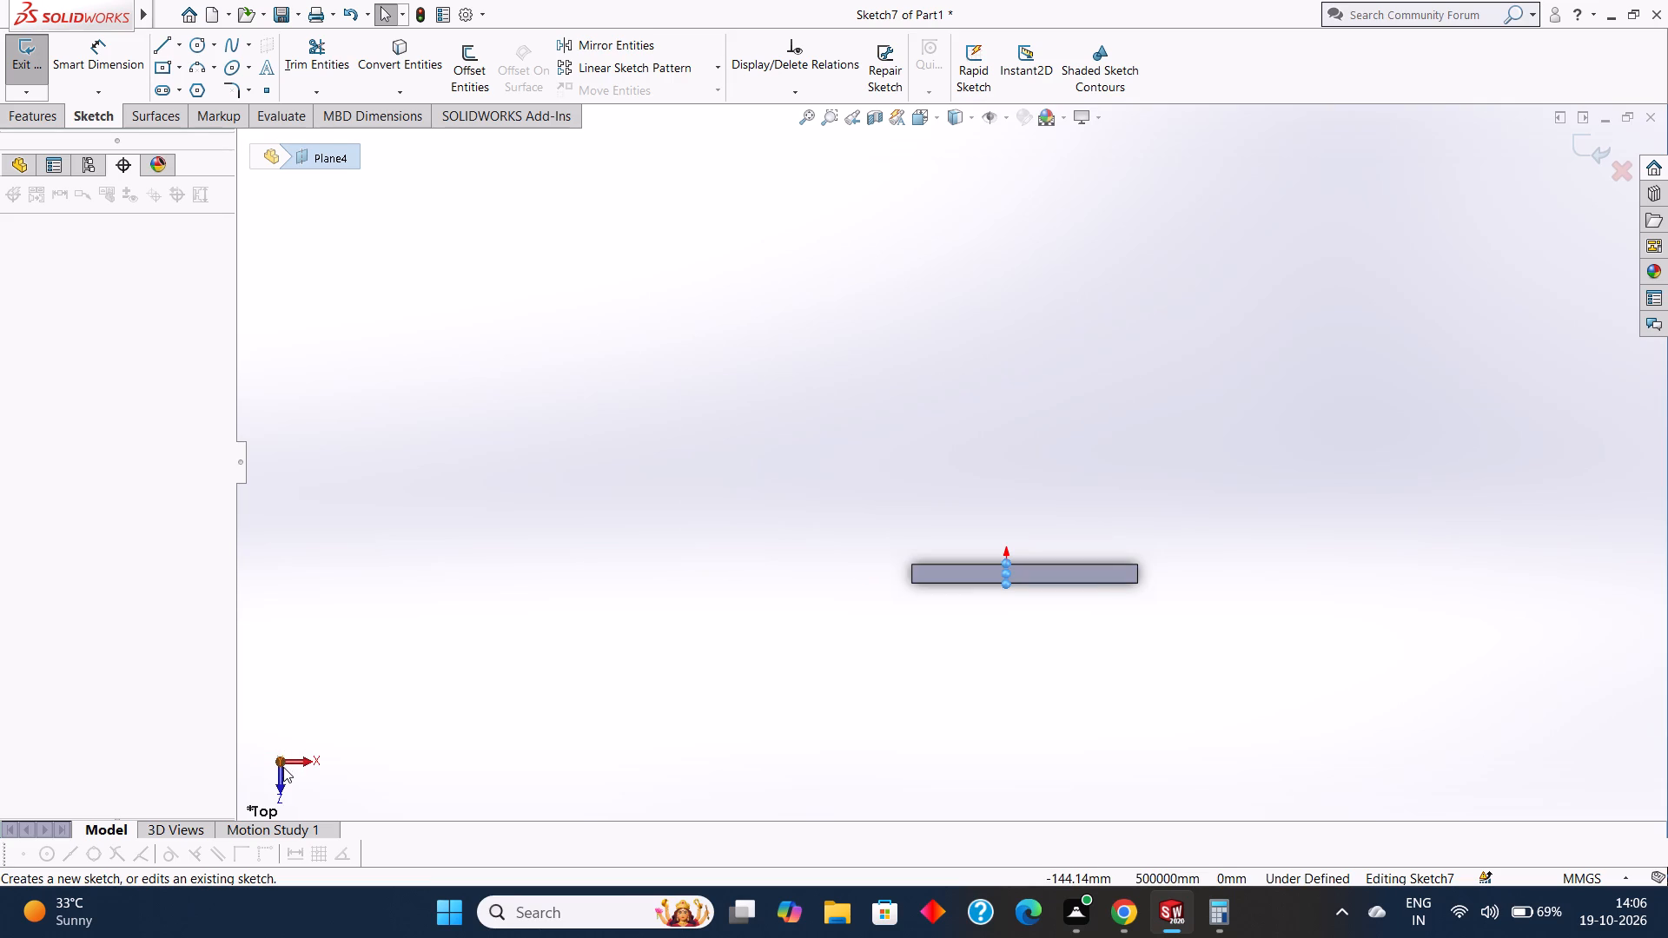
pyautogui.moveTo(983, 679); pyautogui.dragTo(987, 761, button='middle')
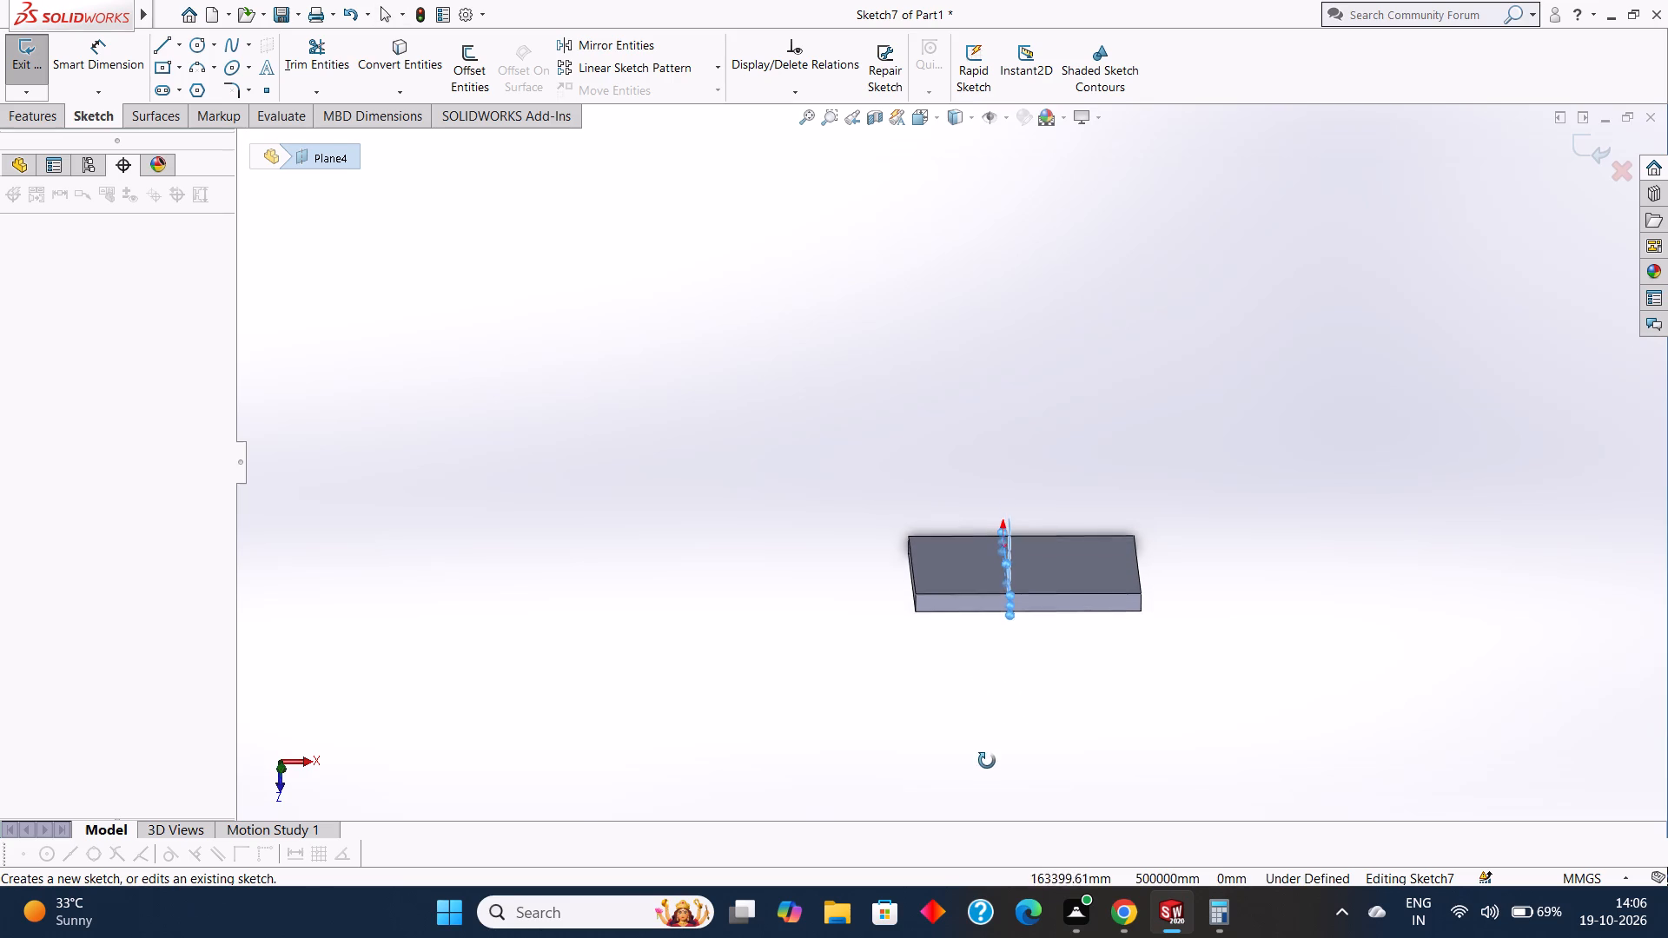
pyautogui.moveTo(987, 761); pyautogui.dragTo(990, 760, button='middle')
pyautogui.moveTo(1007, 703); pyautogui.dragTo(1082, 698, button='middle')
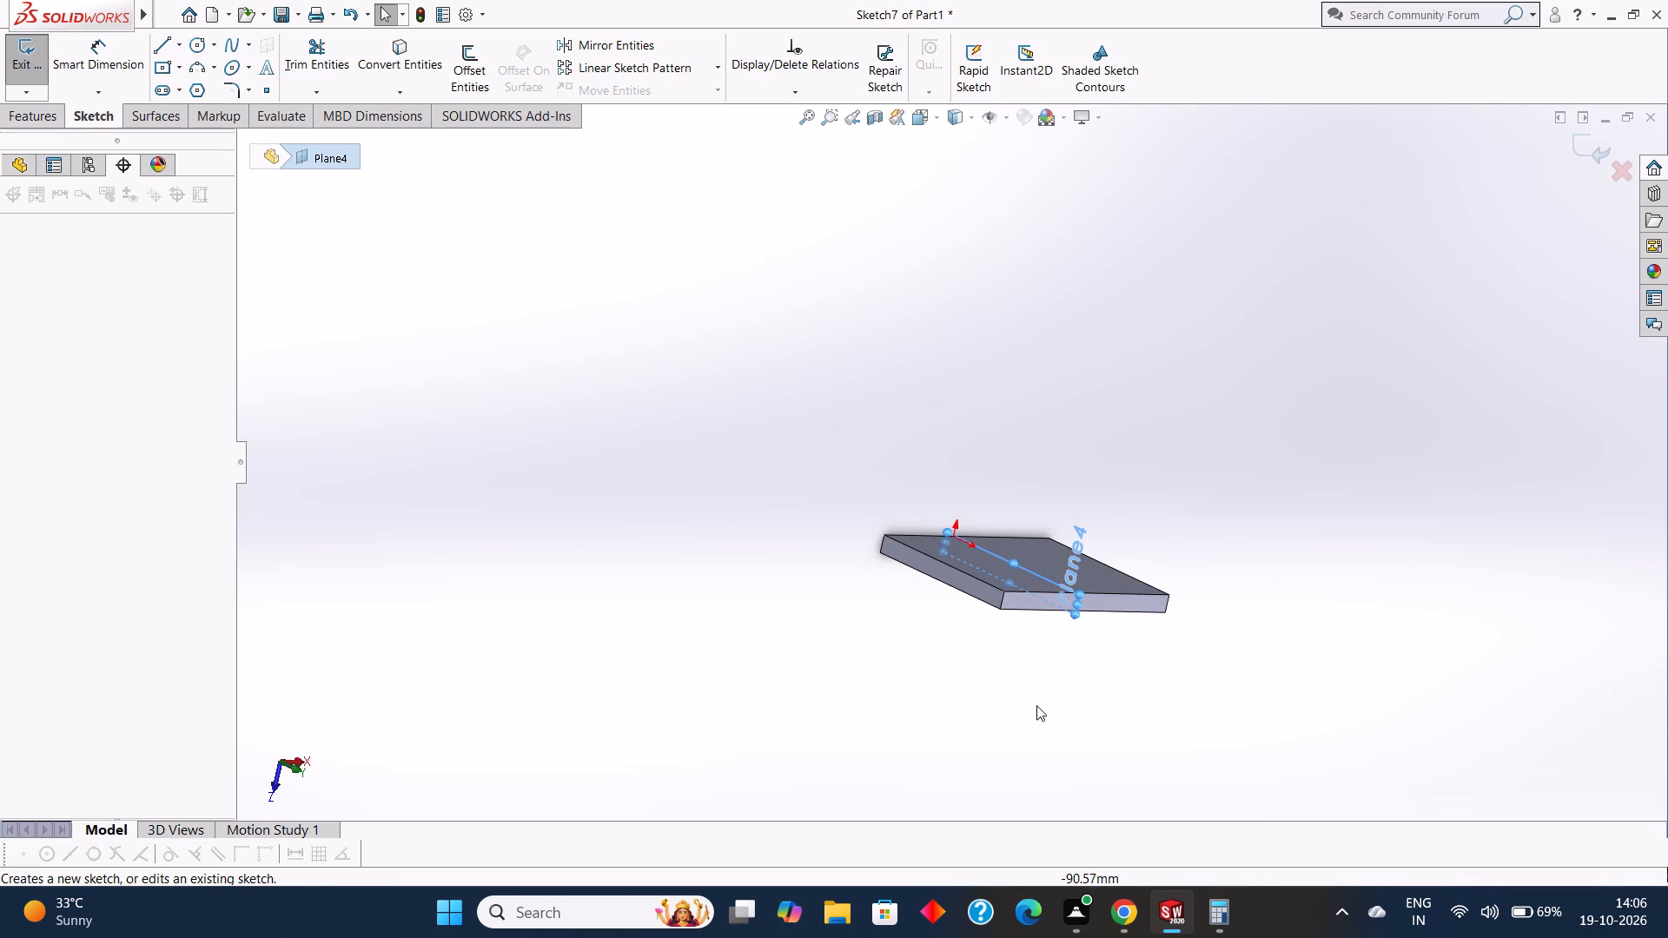
# Examine where the 71 mm offset sketch plane crosses the plate from several angles and in the Front and Right views.
pyautogui.moveTo(1036, 706); pyautogui.dragTo(1135, 718, button='middle')
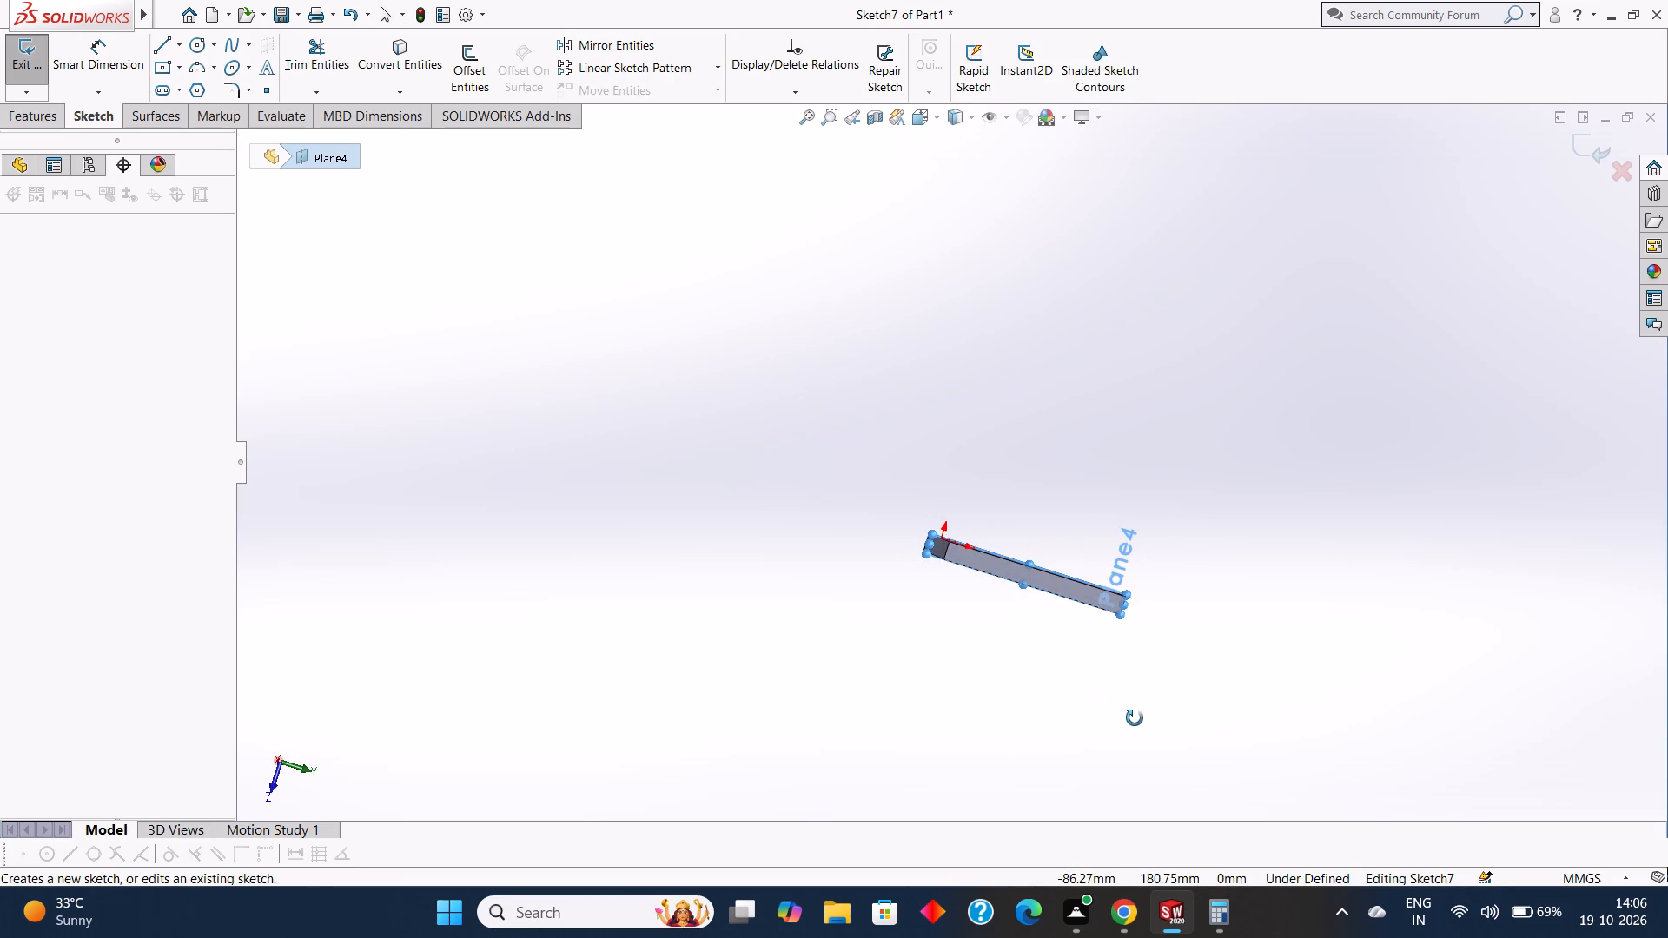
pyautogui.moveTo(1135, 718); pyautogui.dragTo(1175, 473, button='middle')
pyautogui.moveTo(1224, 618); pyautogui.dragTo(1258, 462, button='middle')
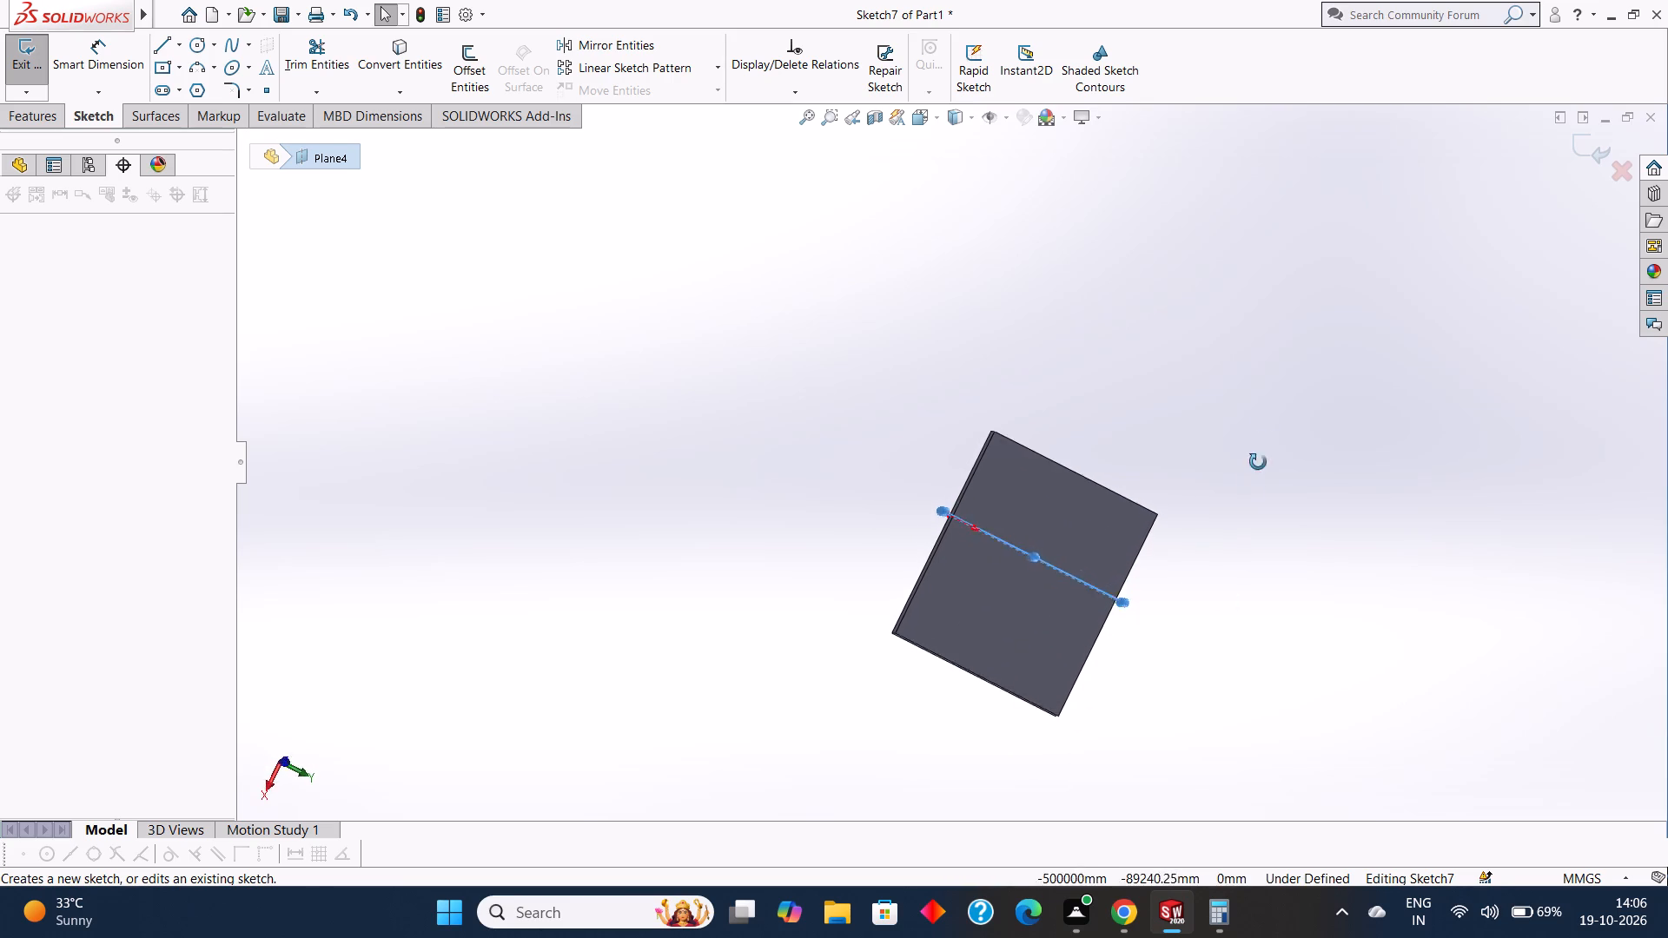
pyautogui.moveTo(1258, 462); pyautogui.dragTo(1267, 419, button='middle')
pyautogui.scroll(1, 1266, 420)
pyautogui.moveTo(1180, 634); pyautogui.dragTo(1232, 471, button='middle')
pyautogui.moveTo(1168, 690); pyautogui.dragTo(1192, 668, button='middle')
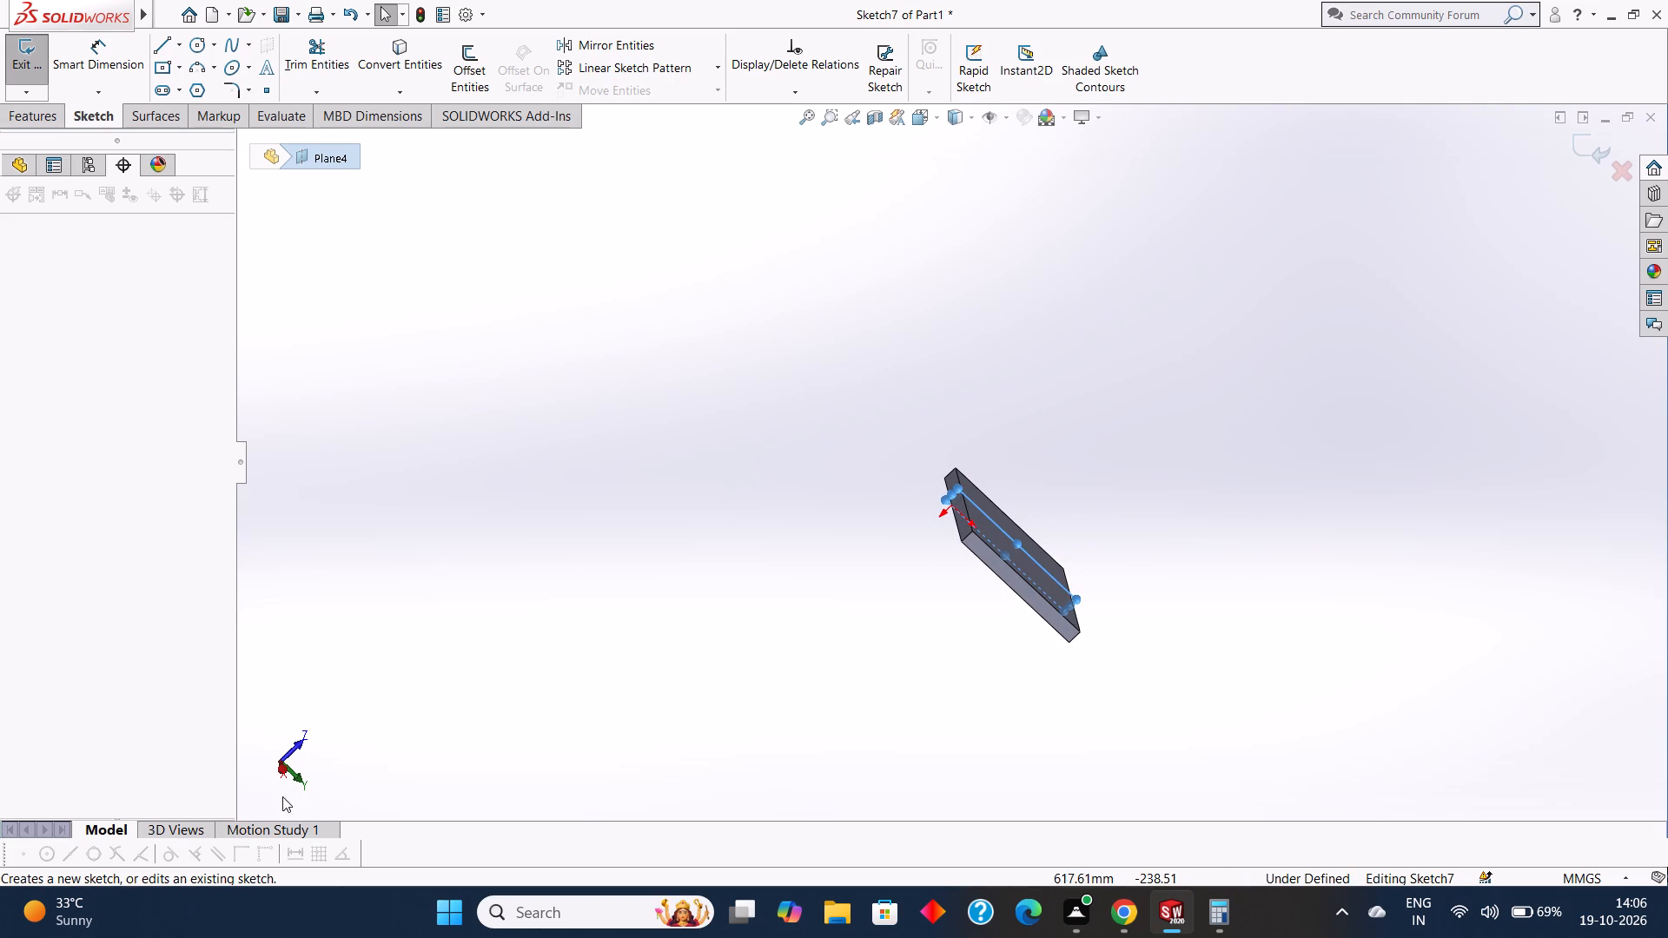
pyautogui.moveTo(306, 786); pyautogui.dragTo(318, 765)
pyautogui.moveTo(282, 771); pyautogui.dragTo(261, 769)
pyautogui.click(286, 751)
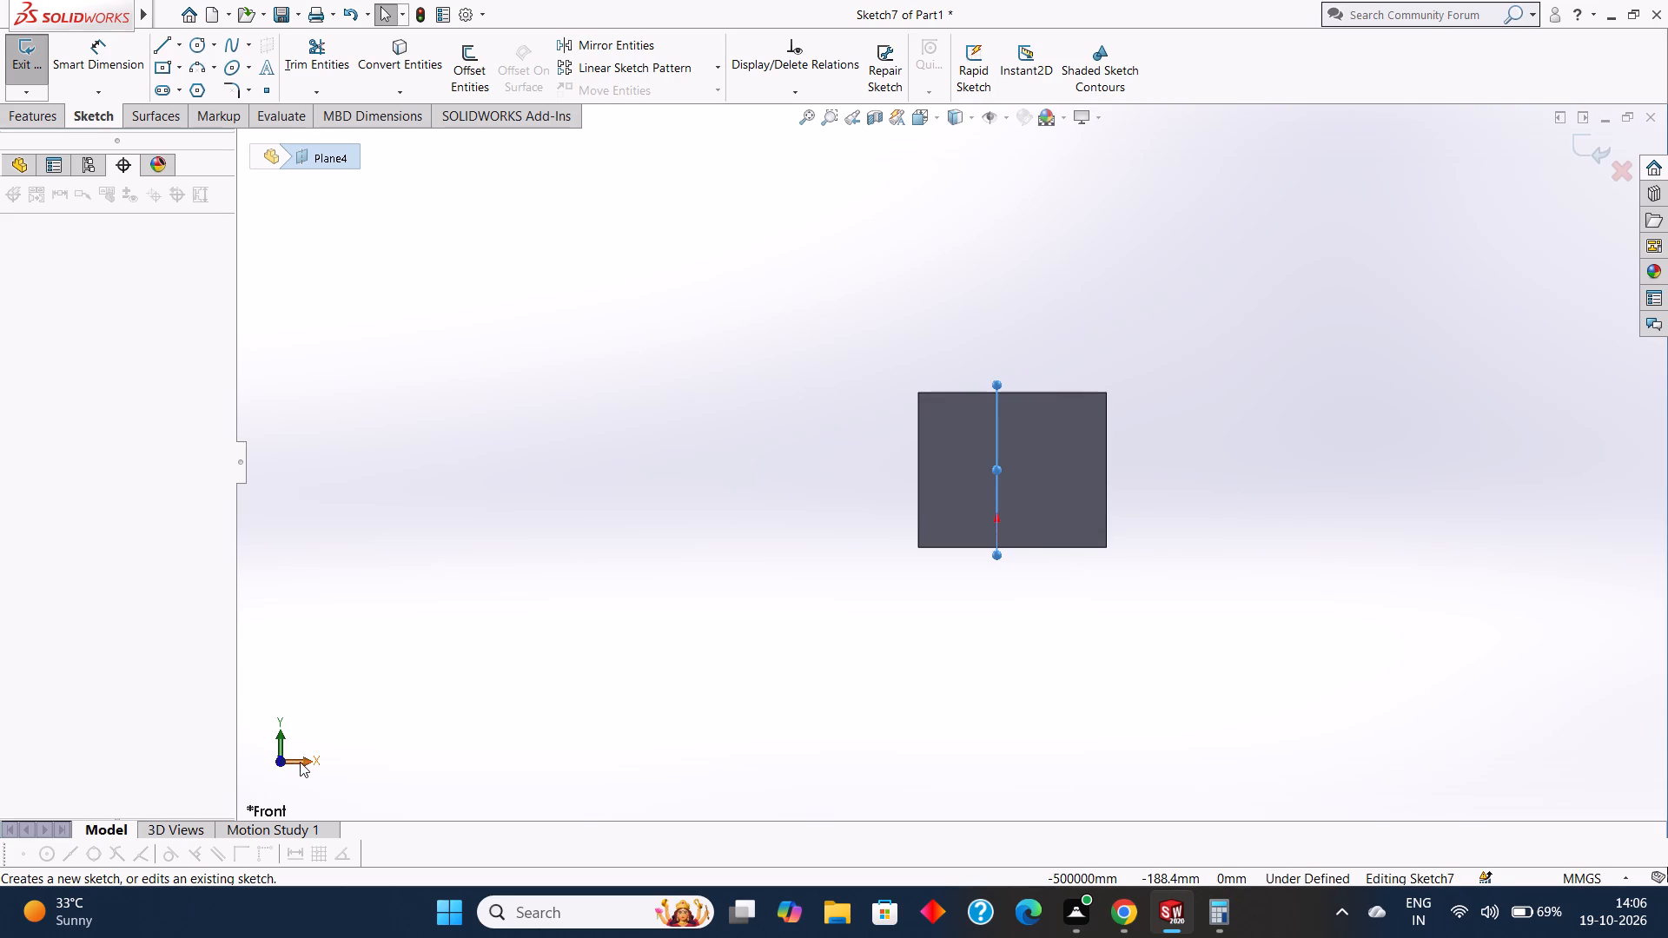
pyautogui.click(300, 762)
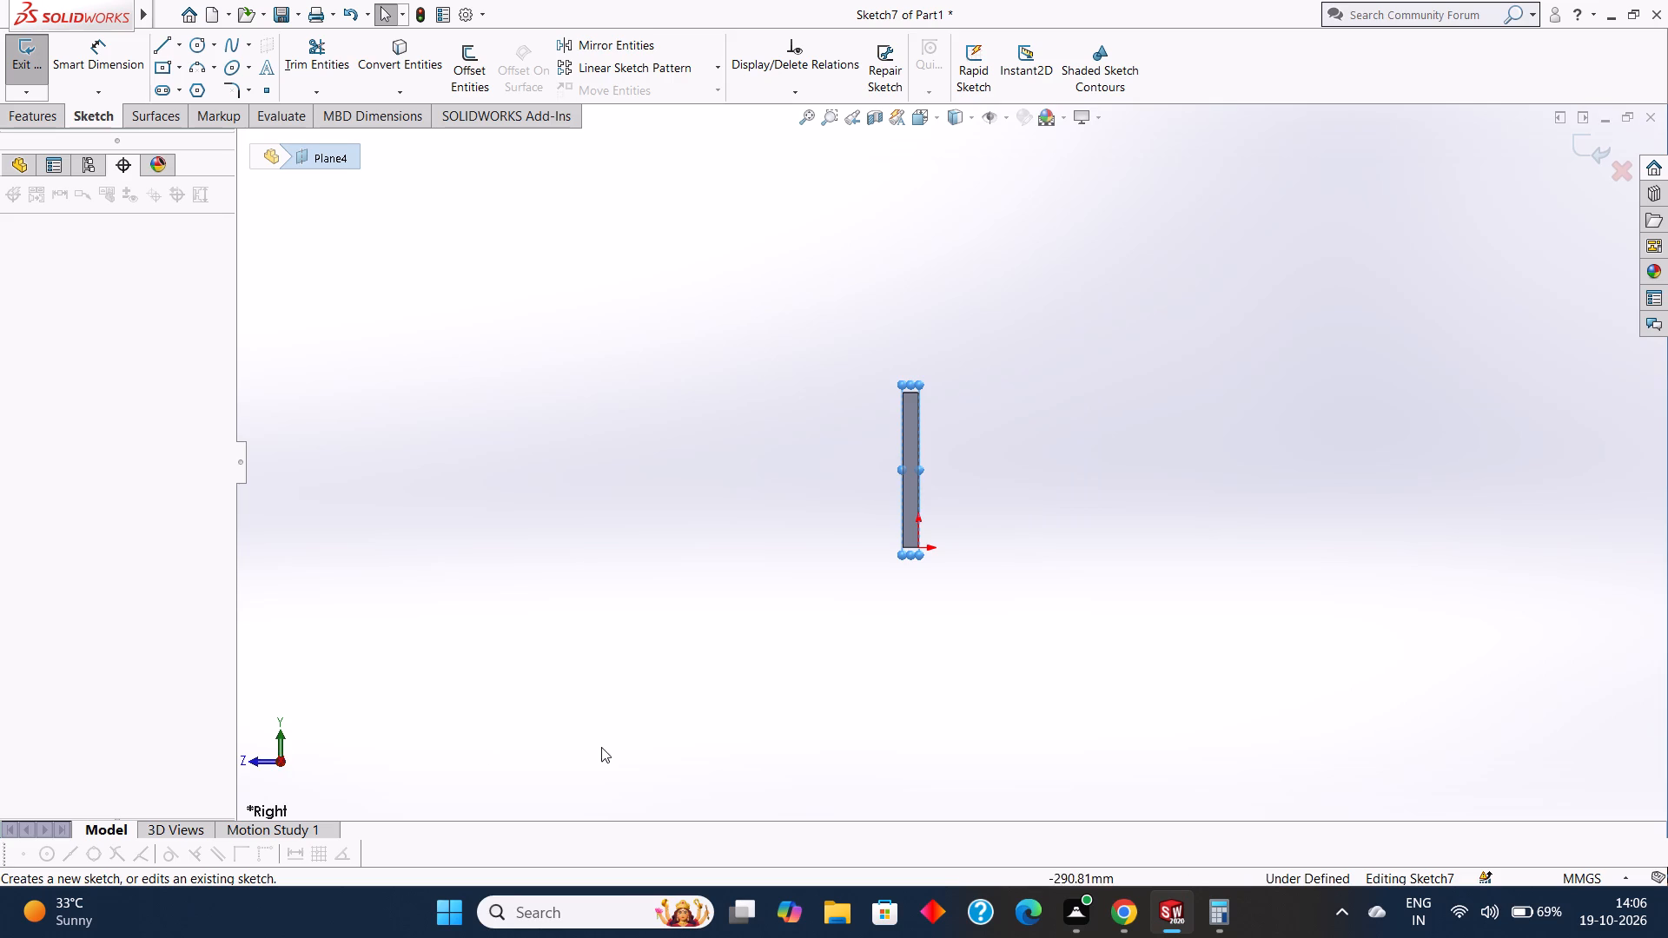
# Examine the offset sketch plane's position from oblique angles on the plate's broad face, returning to a straight-on view along X.
pyautogui.moveTo(718, 731); pyautogui.dragTo(612, 617, button='middle')
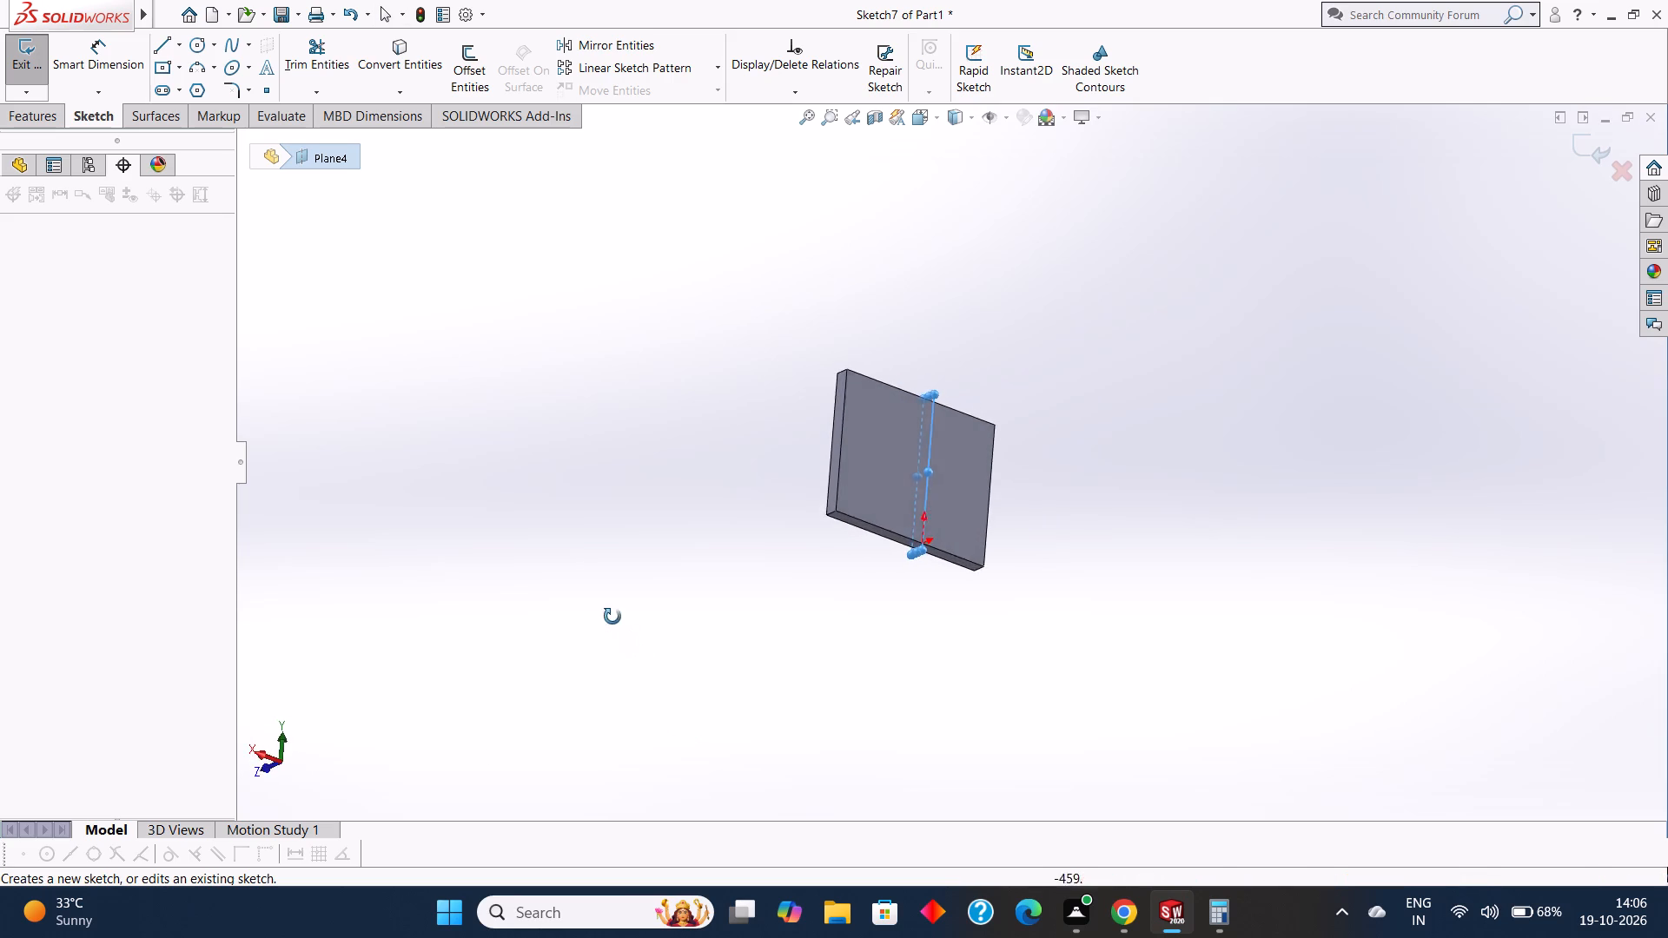
pyautogui.moveTo(612, 617); pyautogui.dragTo(602, 602, button='middle')
pyautogui.scroll(1, 602, 602)
pyautogui.moveTo(837, 727); pyautogui.dragTo(643, 571, button='middle')
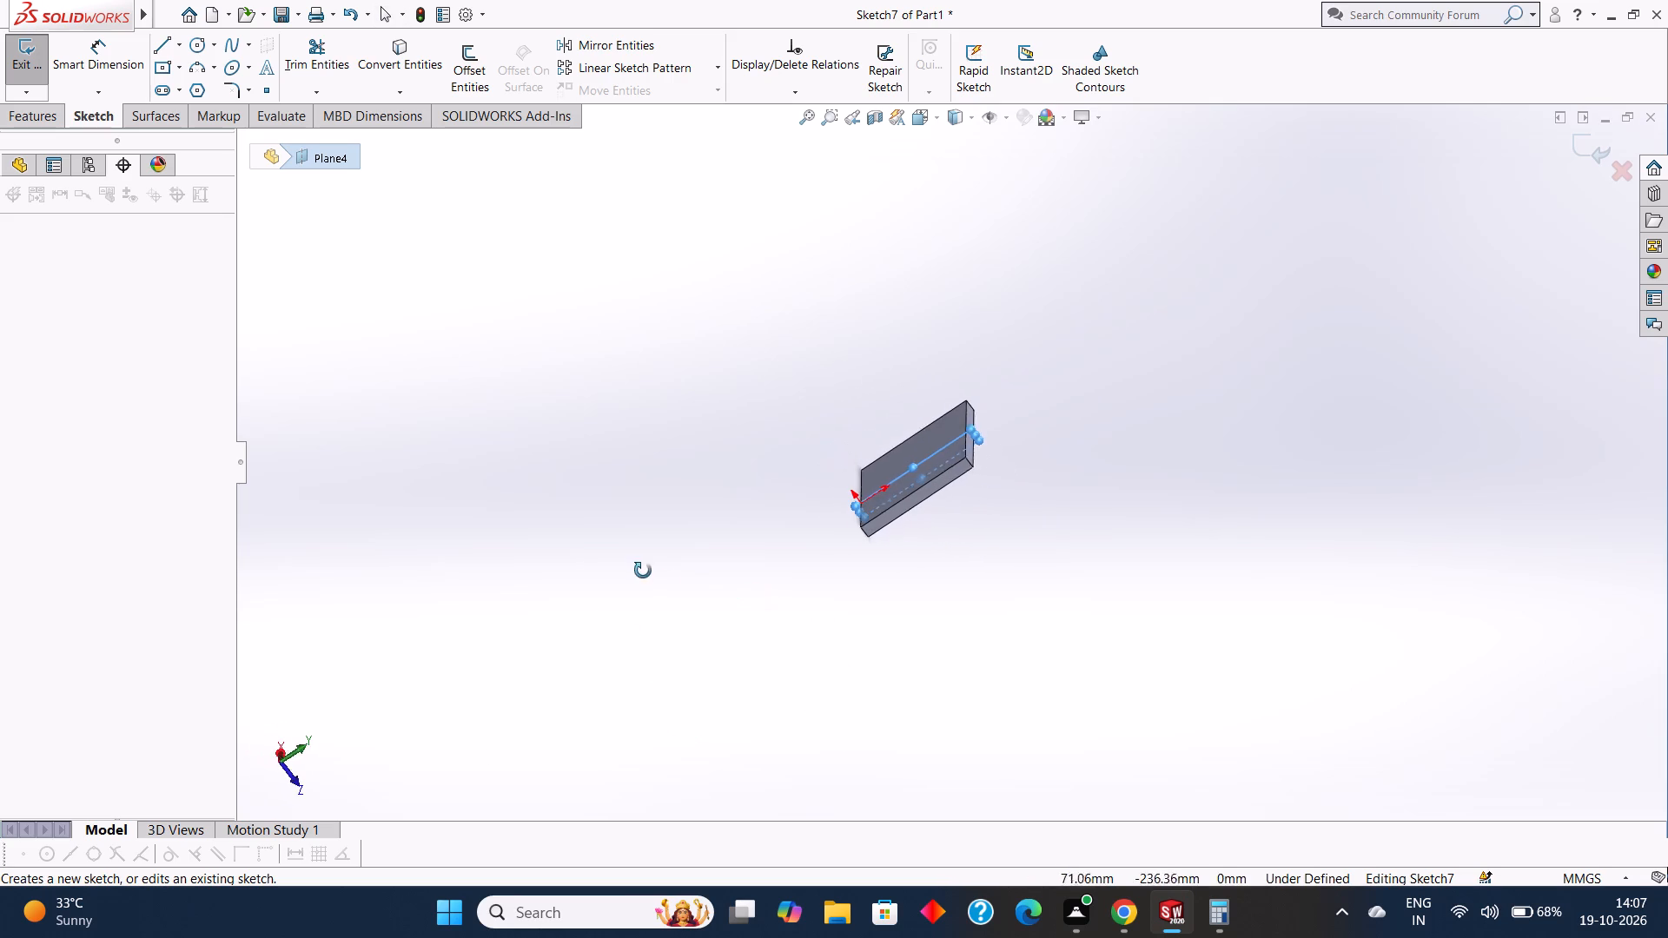
pyautogui.moveTo(643, 571); pyautogui.dragTo(641, 571, button='middle')
pyautogui.moveTo(856, 677); pyautogui.dragTo(843, 657, button='middle')
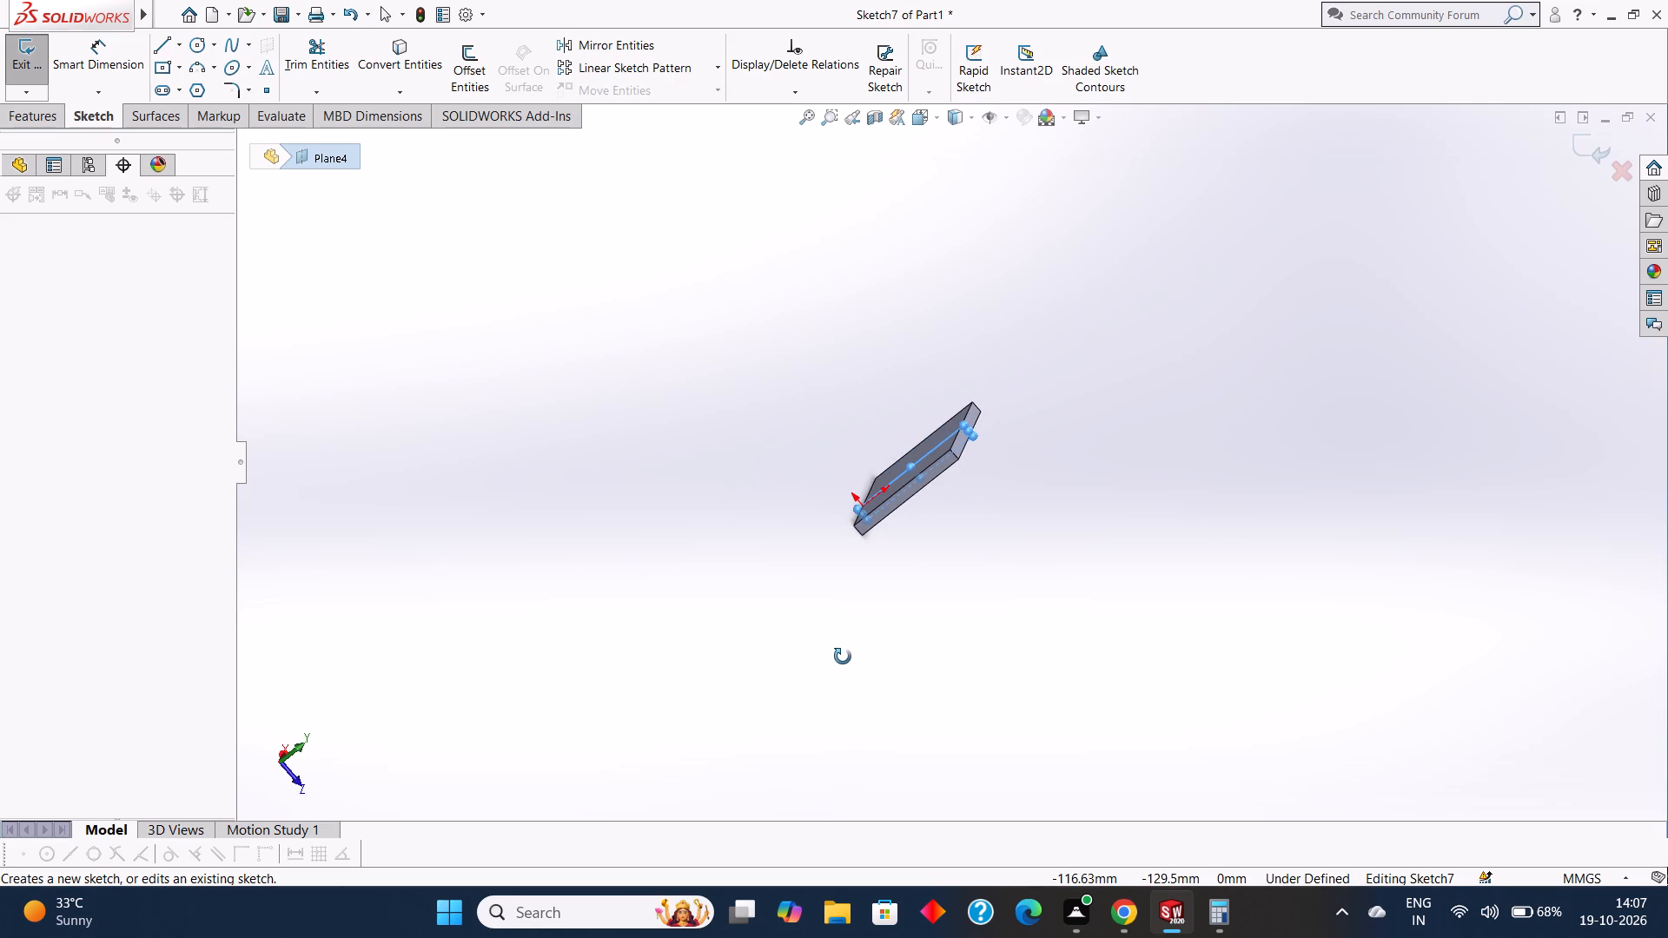
pyautogui.moveTo(843, 657); pyautogui.dragTo(822, 712, button='middle')
pyautogui.moveTo(1147, 331); pyautogui.dragTo(1259, 339, button='middle')
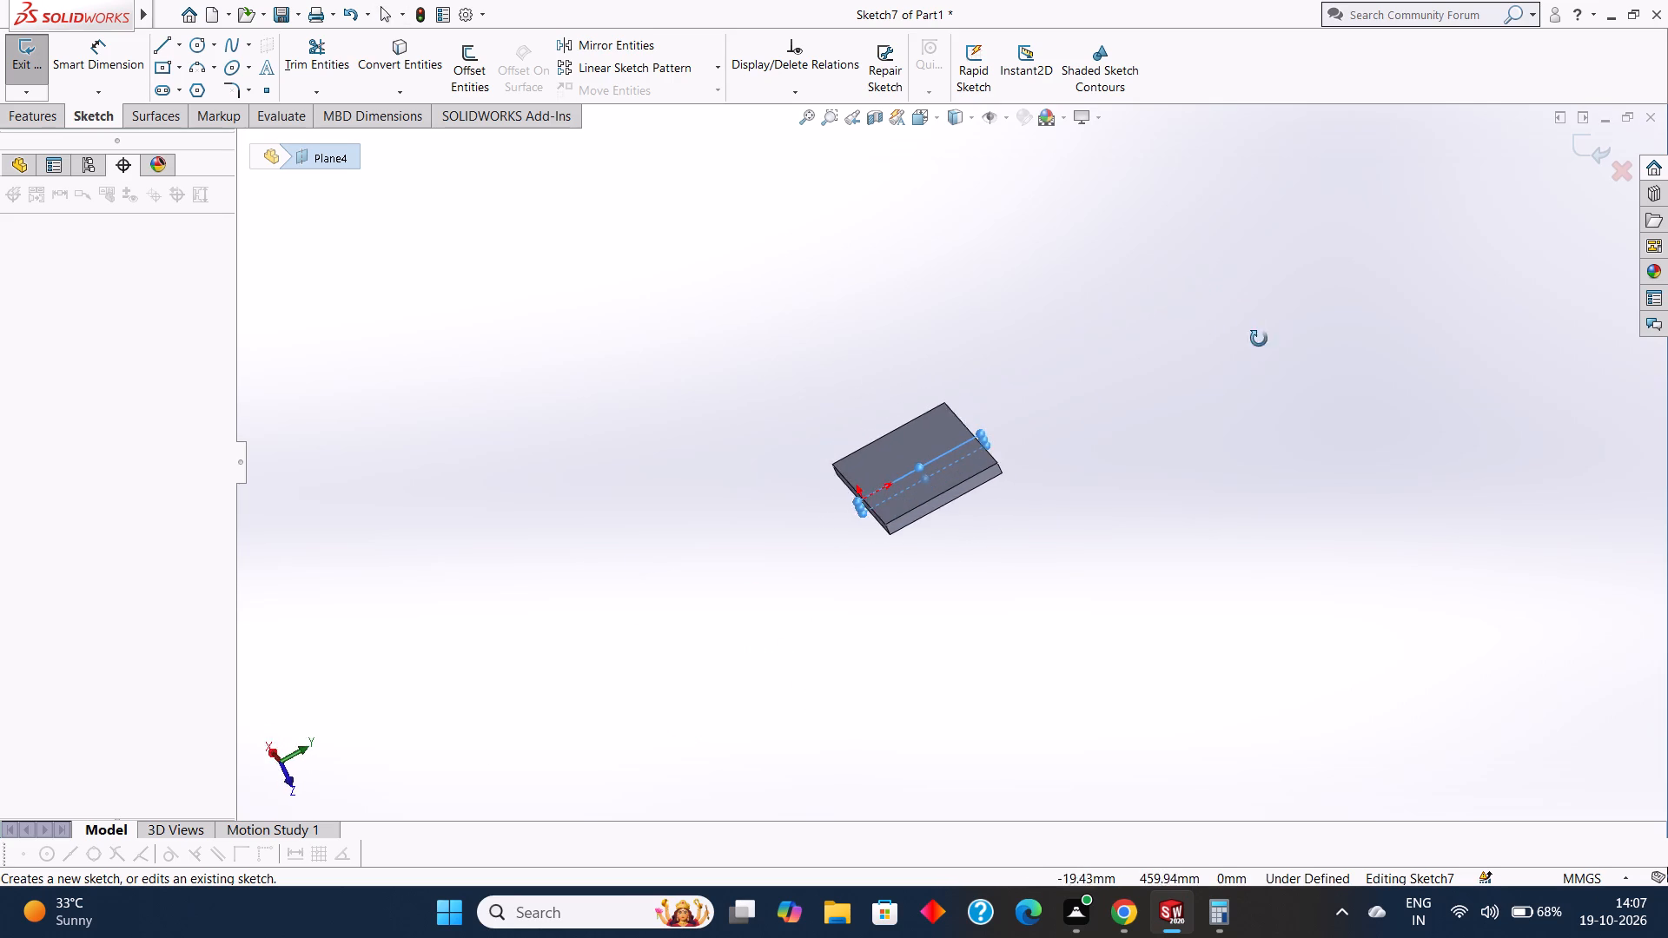
pyautogui.moveTo(1259, 339); pyautogui.dragTo(1265, 363, button='middle')
pyautogui.moveTo(985, 616); pyautogui.dragTo(923, 670, button='middle')
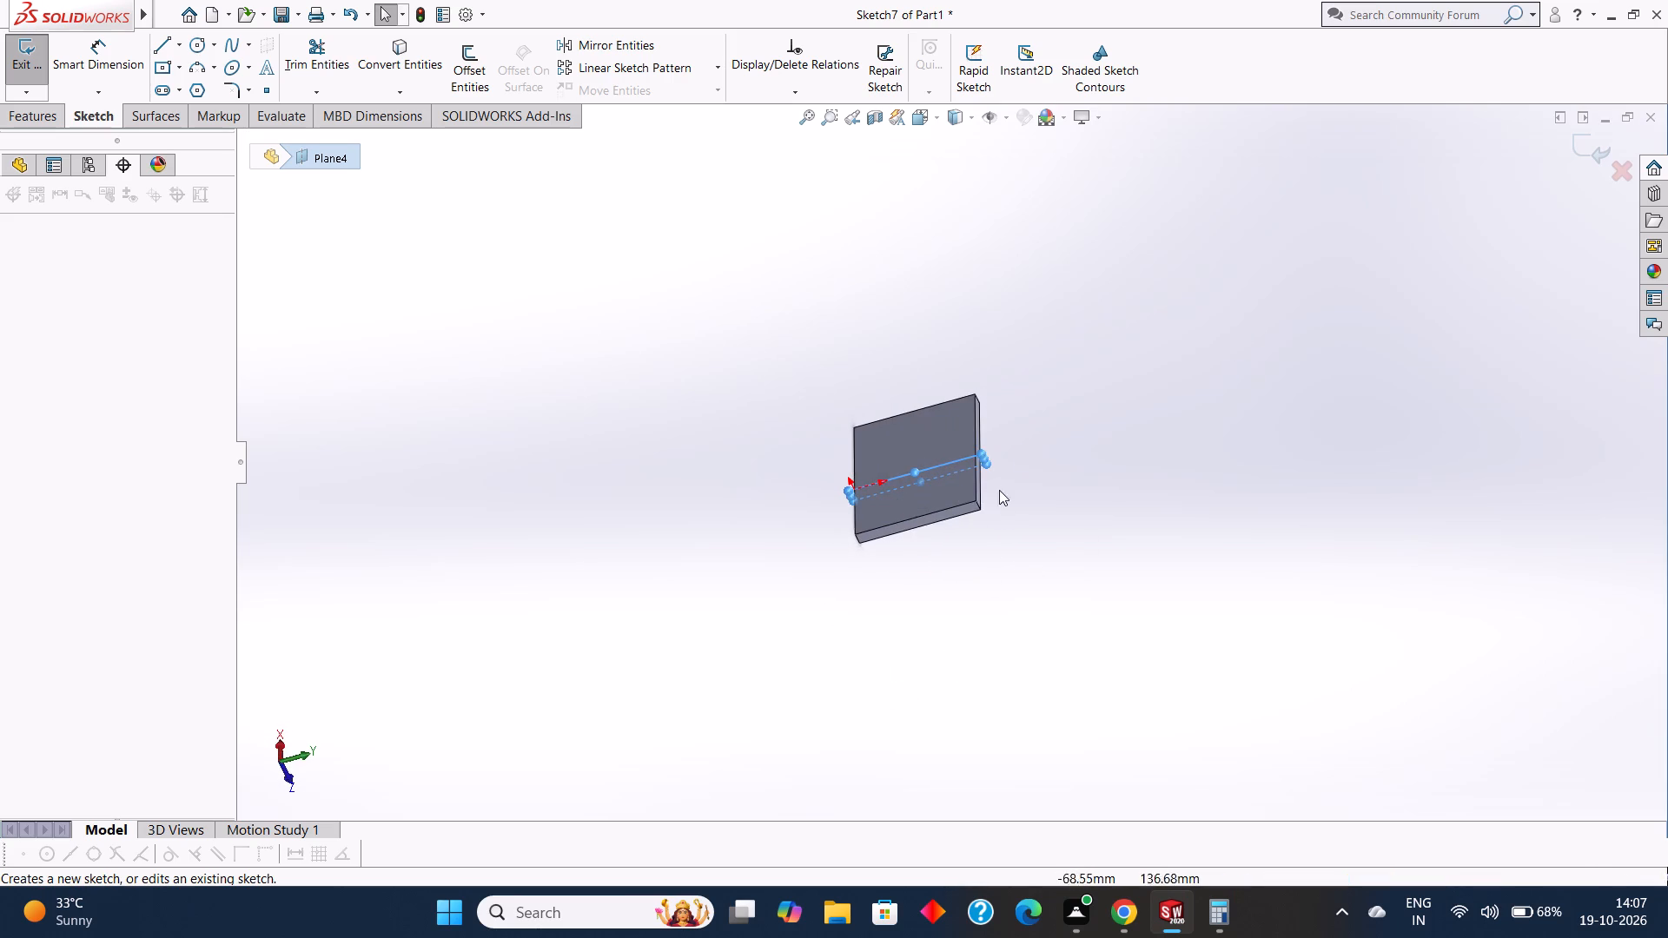
pyautogui.moveTo(1001, 486); pyautogui.dragTo(1044, 470, button='middle')
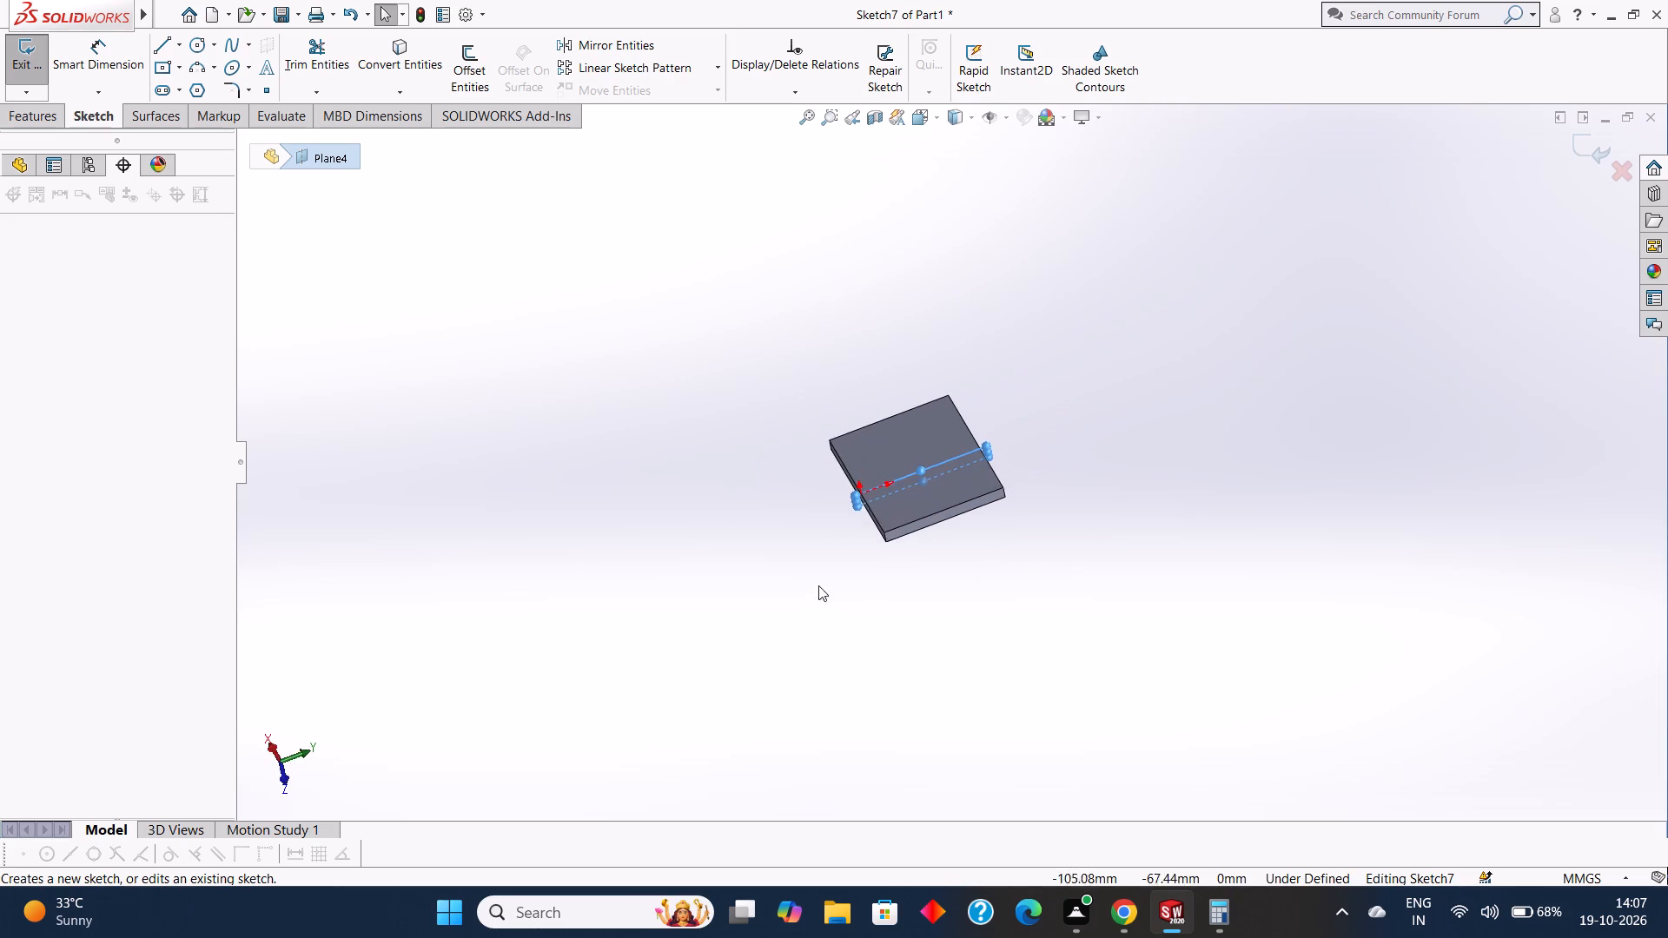
pyautogui.moveTo(818, 585); pyautogui.dragTo(749, 549, button='middle')
pyautogui.scroll(-1, 754, 496)
pyautogui.scroll(1, 1050, 453)
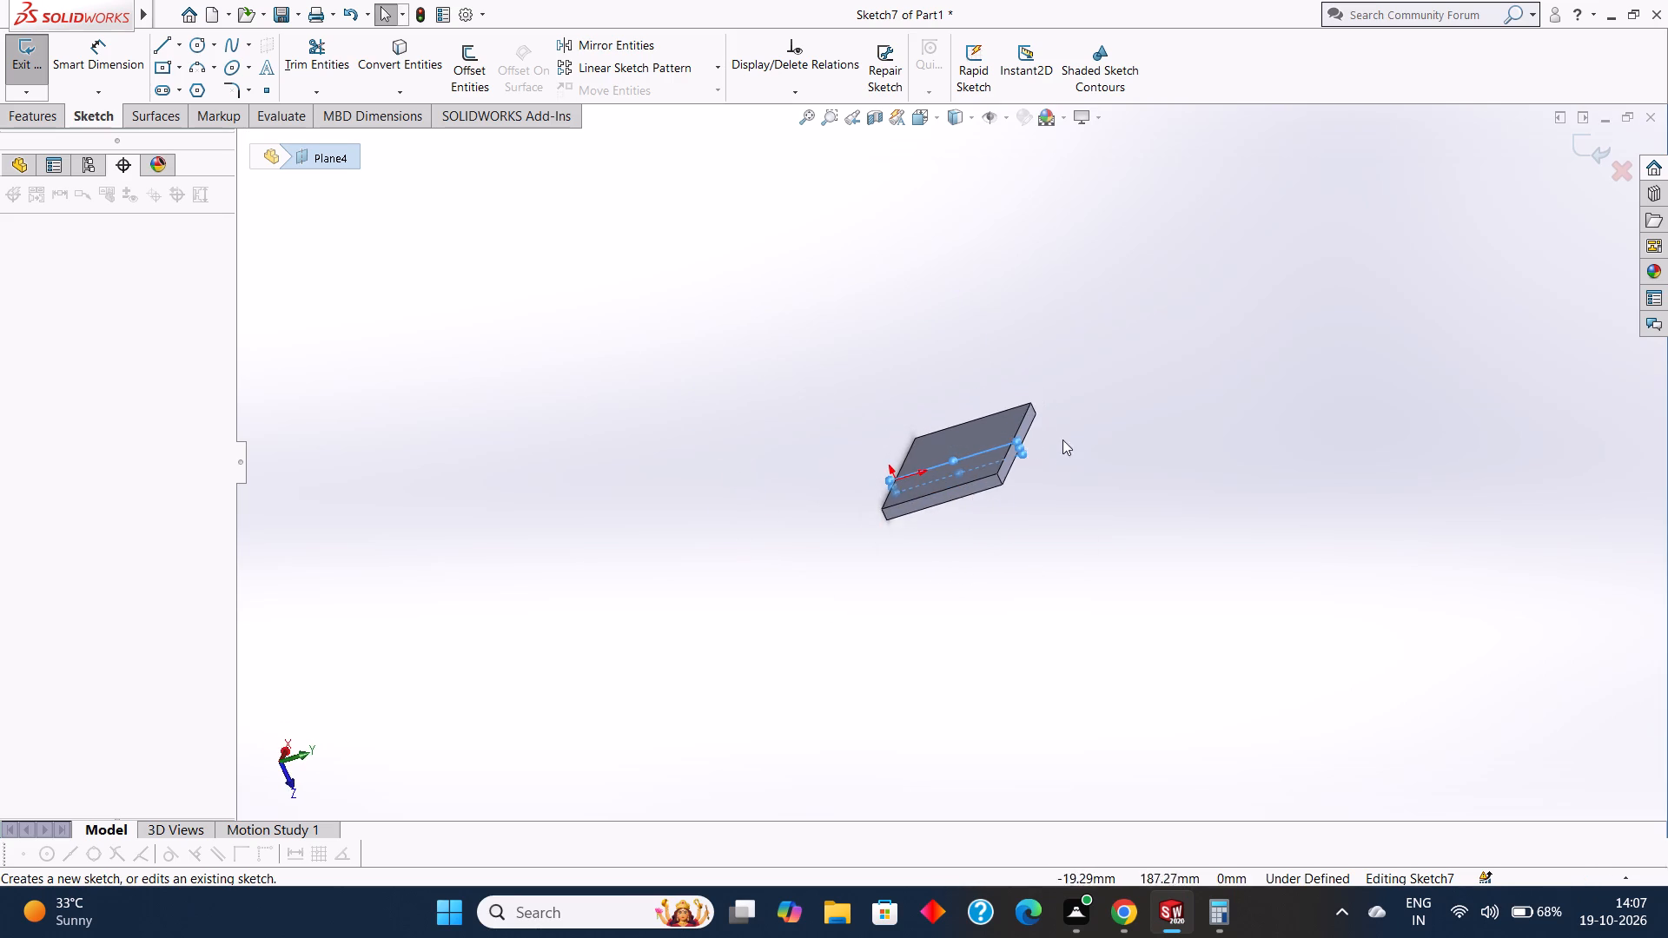
pyautogui.moveTo(1062, 430); pyautogui.dragTo(1122, 543, button='middle')
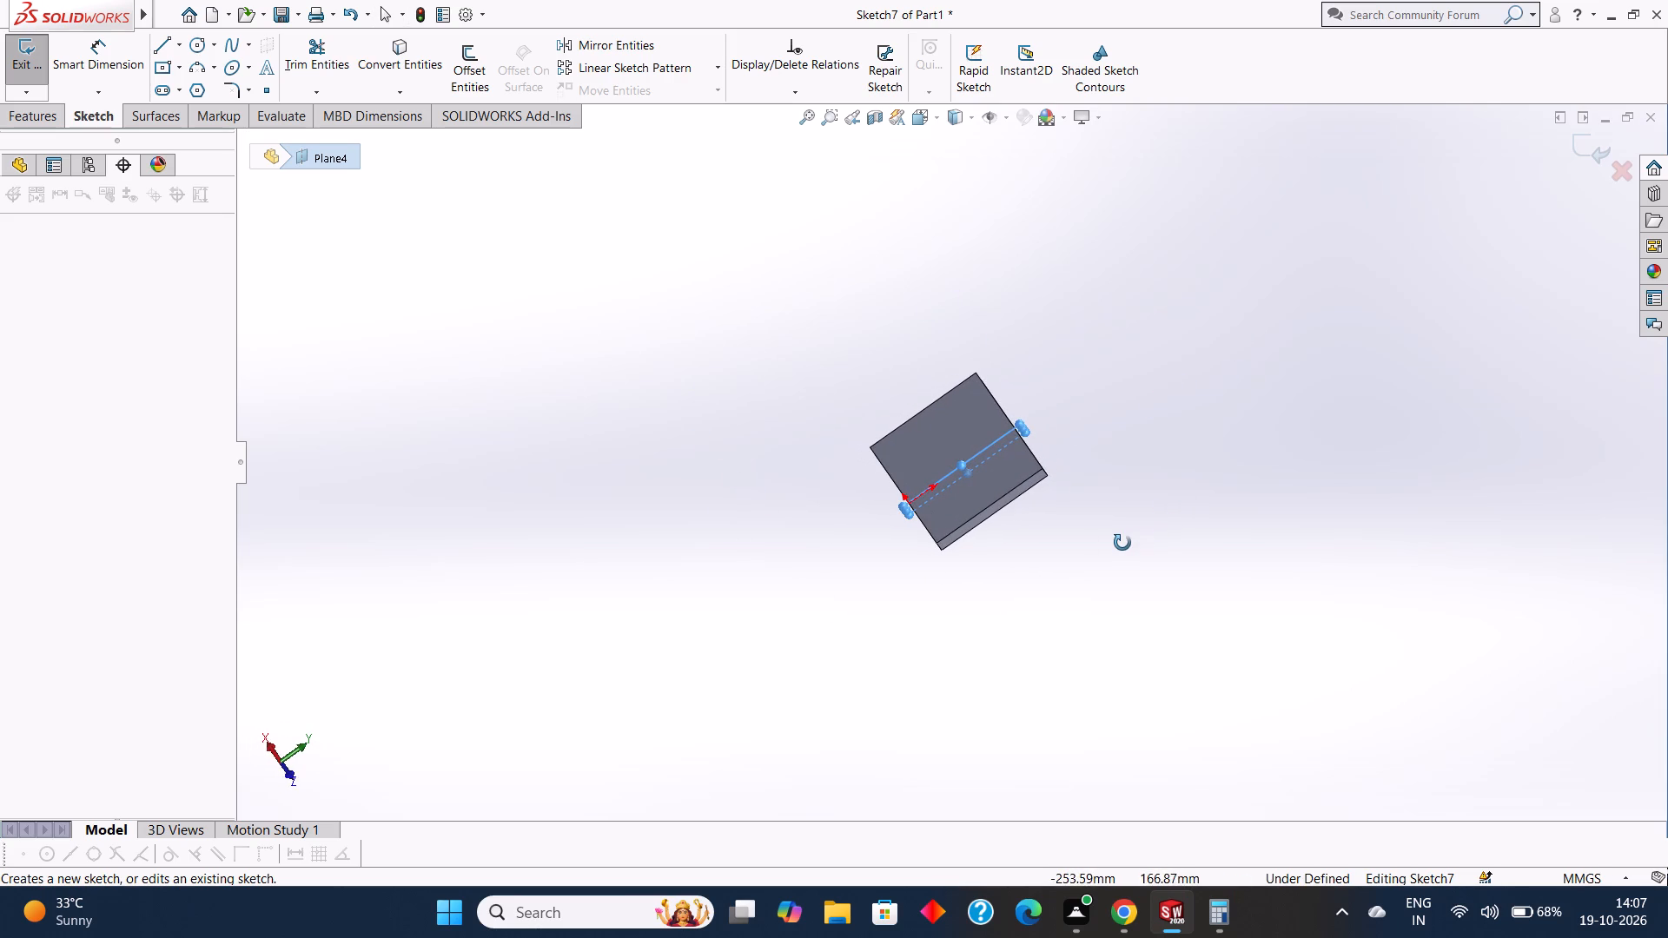
pyautogui.moveTo(1122, 543); pyautogui.dragTo(1122, 546, button='middle')
pyautogui.moveTo(911, 616); pyautogui.dragTo(847, 614, button='middle')
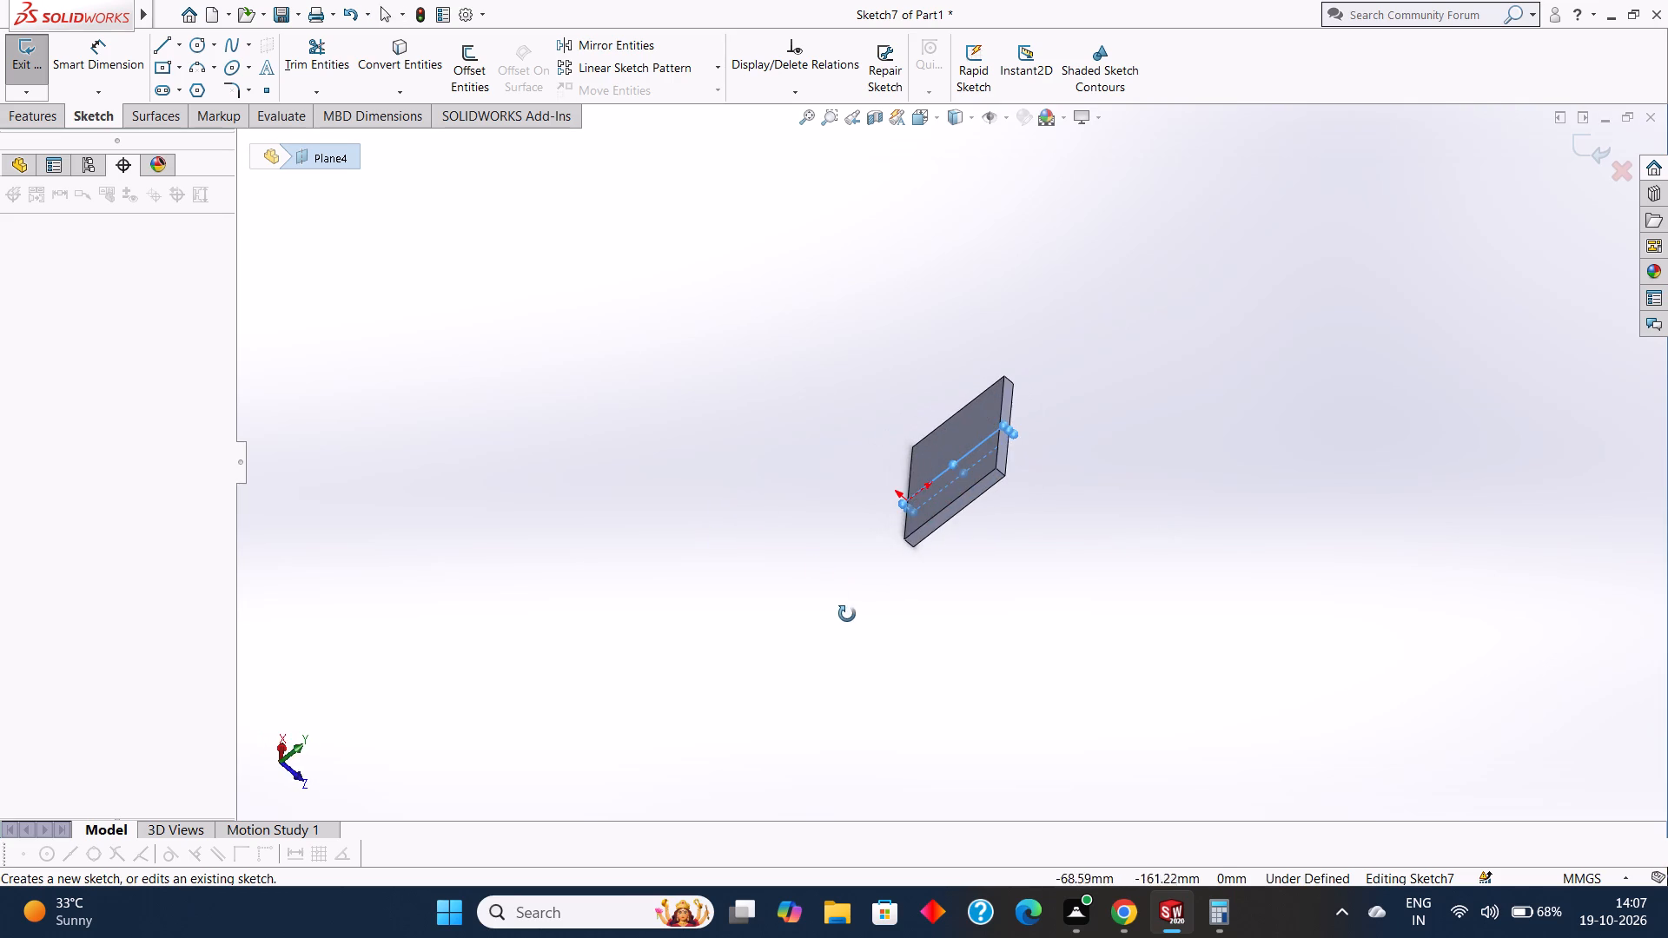
pyautogui.moveTo(847, 614); pyautogui.dragTo(855, 597, button='middle')
pyautogui.moveTo(1097, 390); pyautogui.dragTo(1128, 459, button='middle')
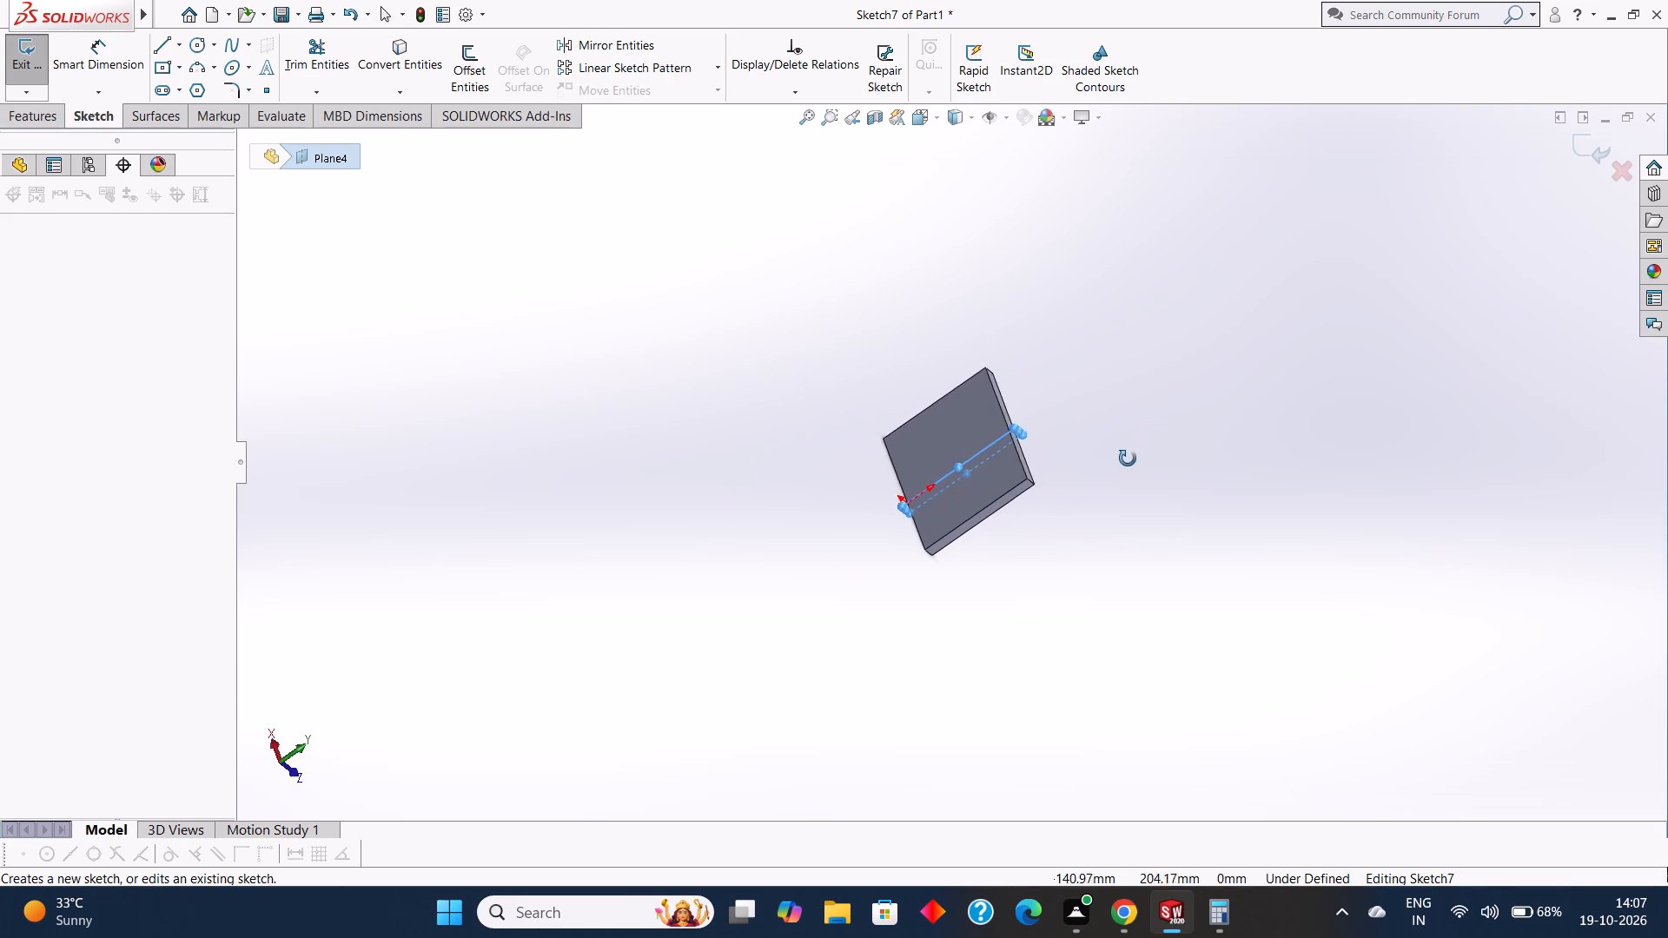
pyautogui.moveTo(1128, 459); pyautogui.dragTo(1138, 461, button='middle')
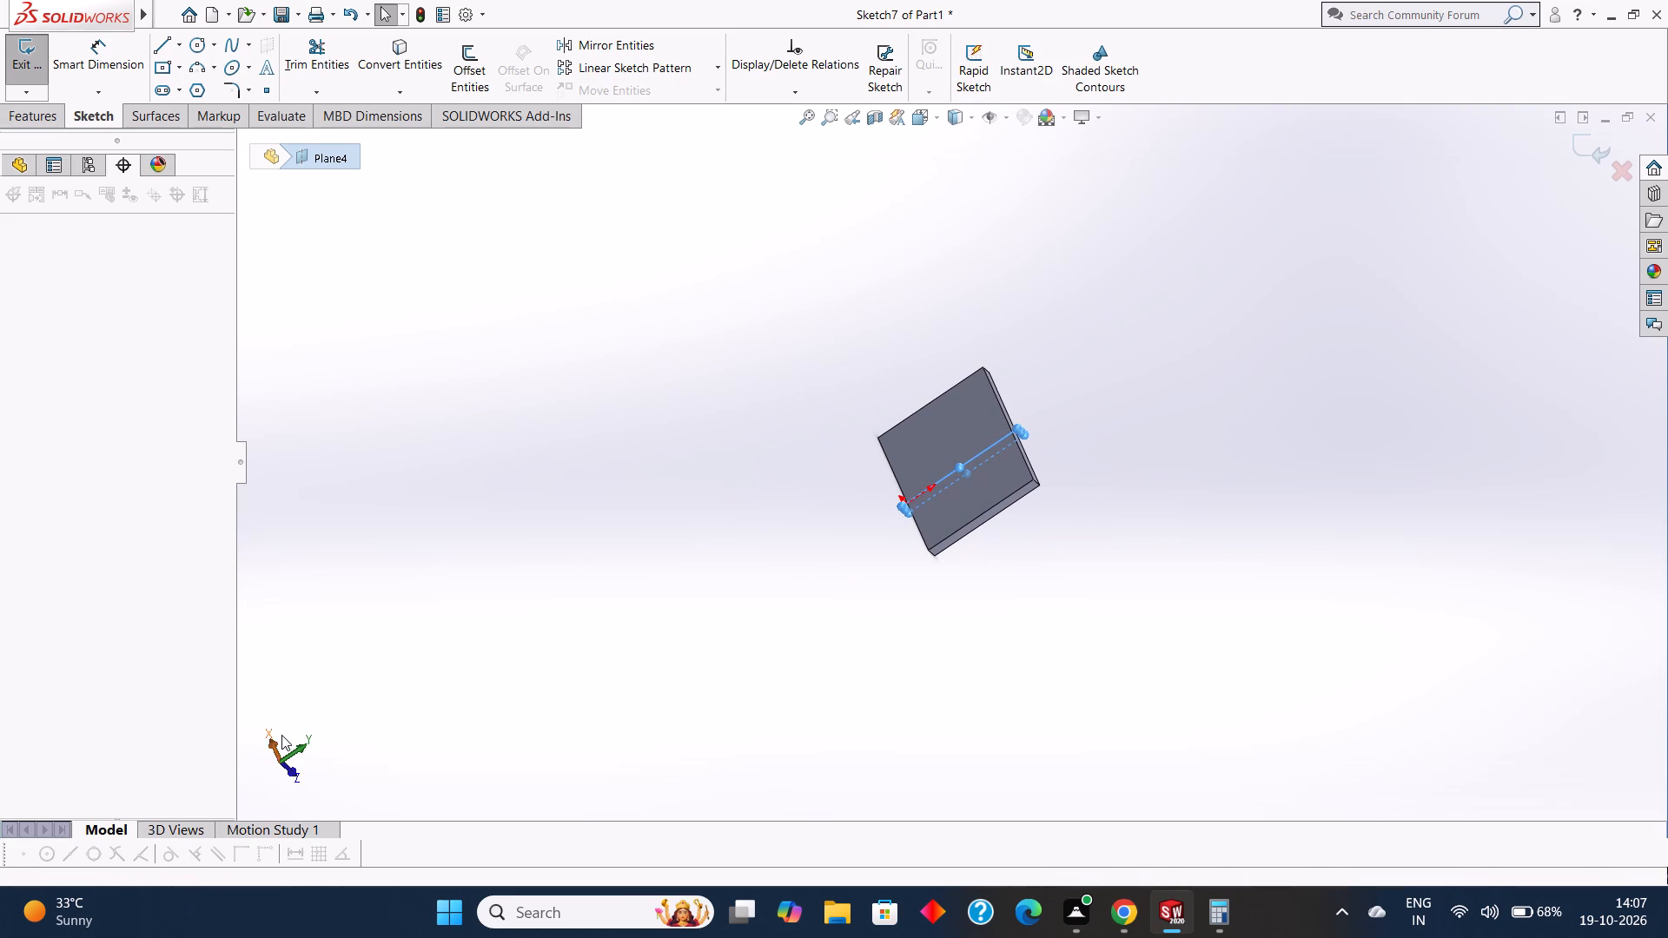
pyautogui.moveTo(270, 738); pyautogui.dragTo(295, 716)
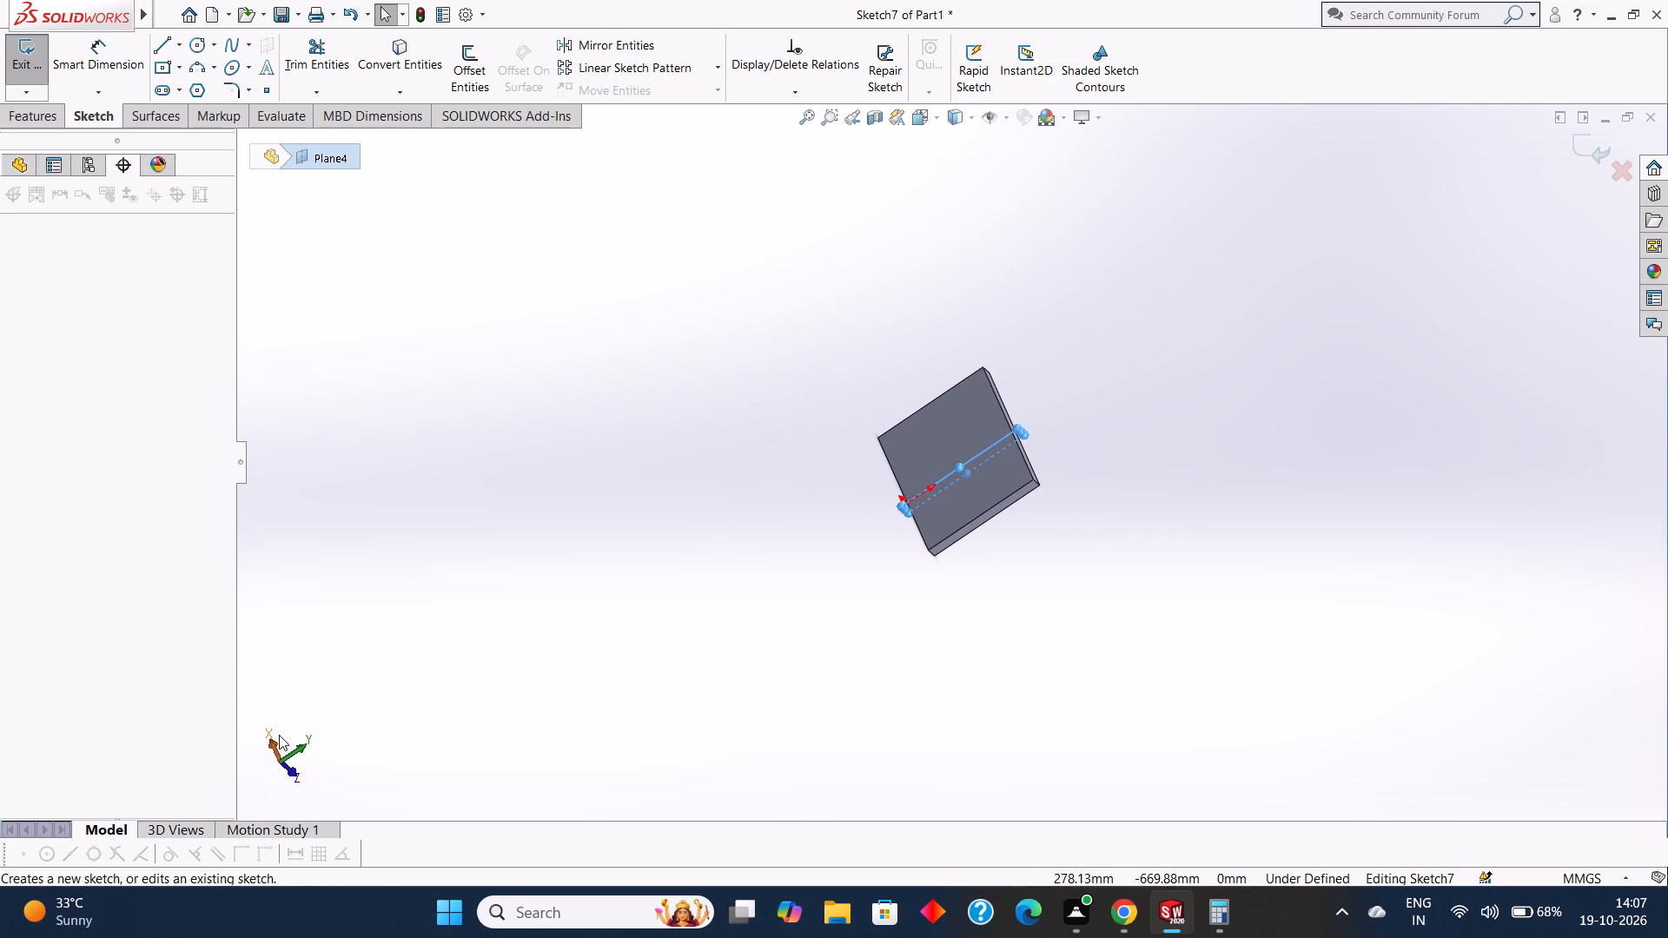
pyautogui.click(270, 742)
# Inspect the offset plane at an angle and close up where it meets the plate's end edge.
pyautogui.moveTo(803, 584); pyautogui.dragTo(758, 508, button='middle')
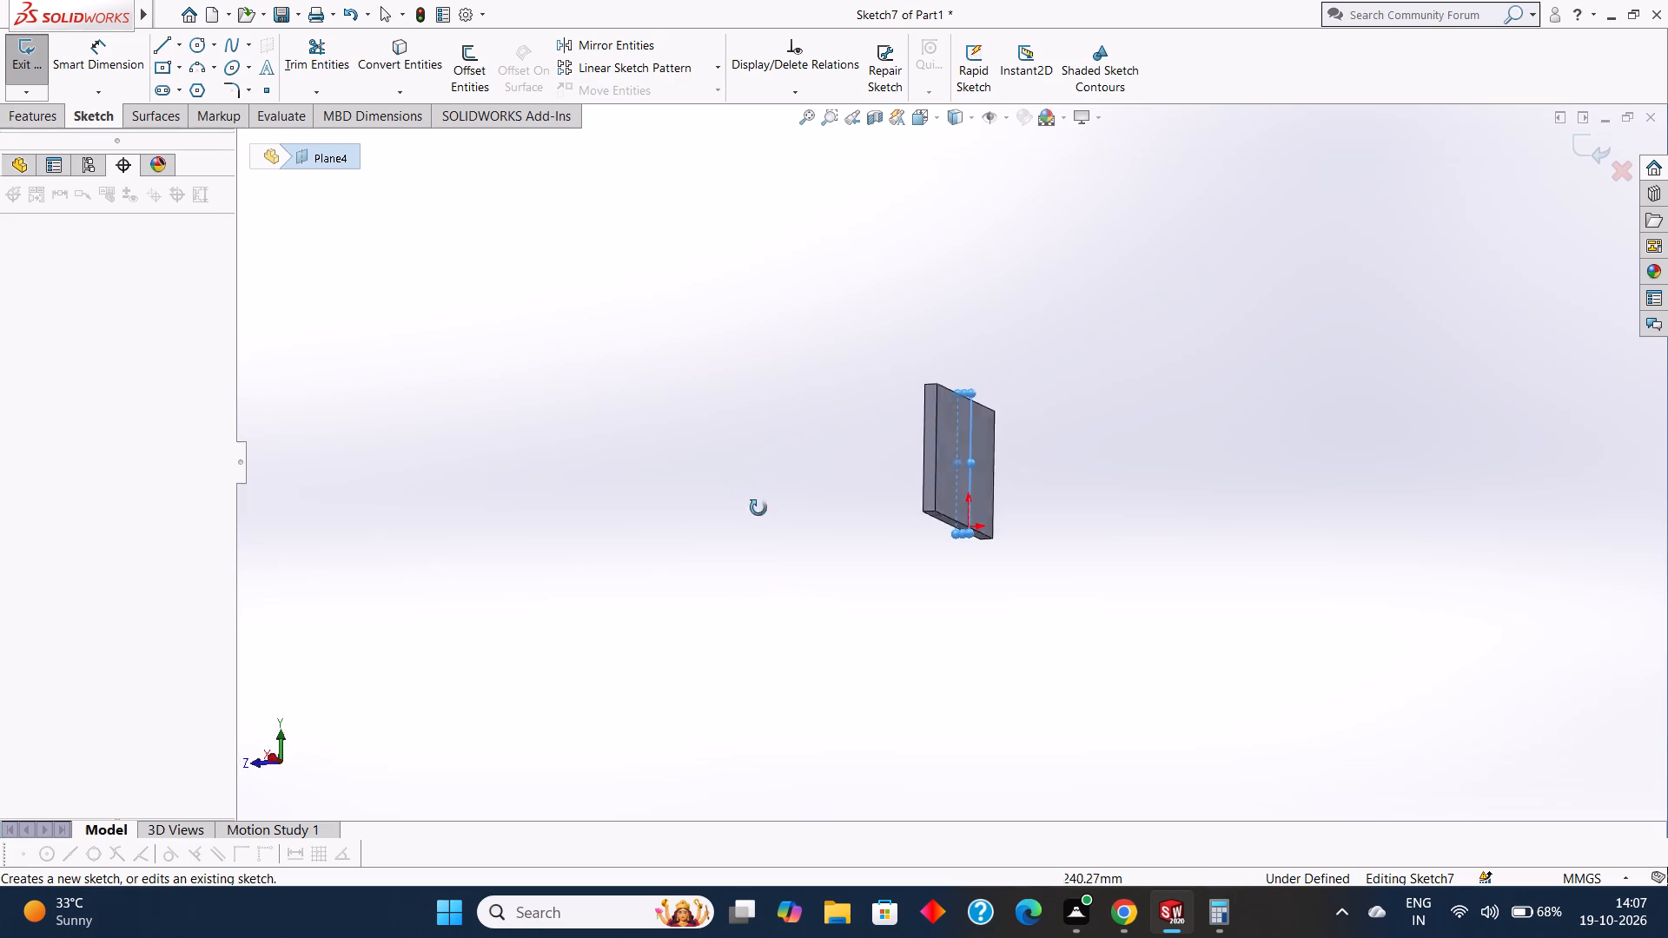
pyautogui.moveTo(758, 508); pyautogui.dragTo(645, 360, button='middle')
pyautogui.moveTo(1123, 730); pyautogui.dragTo(1025, 604, button='middle')
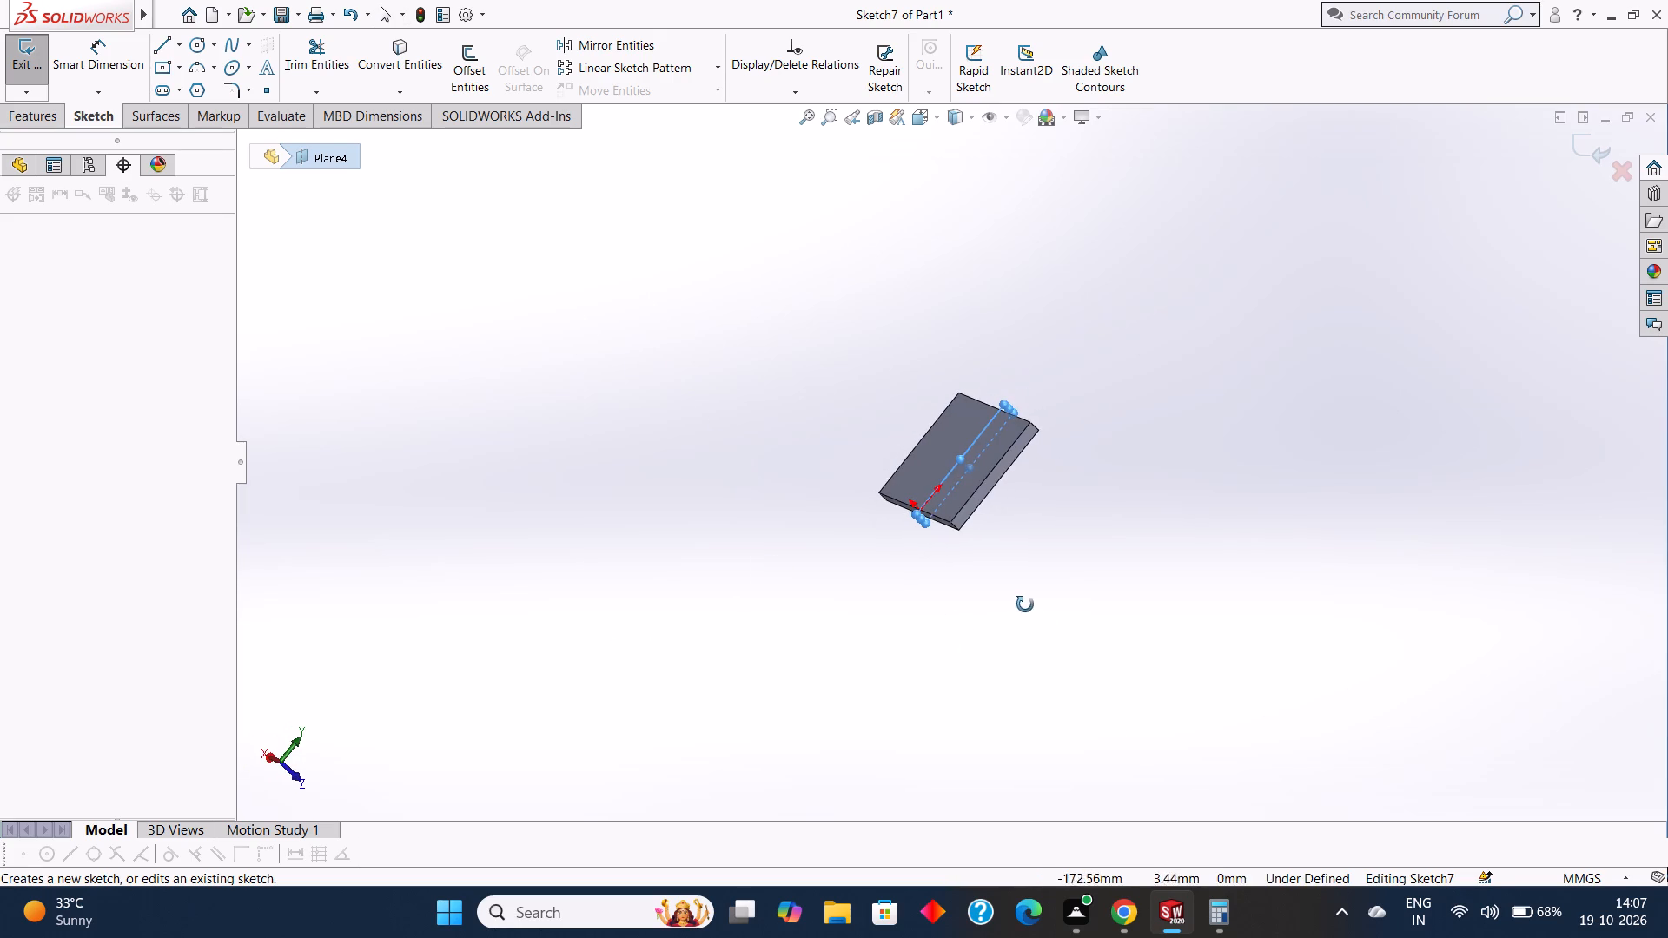
pyautogui.moveTo(1025, 604); pyautogui.dragTo(1024, 604, button='middle')
pyautogui.scroll(-6, 1023, 499)
pyautogui.scroll(2, 1004, 379)
pyautogui.scroll(-4, 947, 303)
pyautogui.scroll(1, 975, 306)
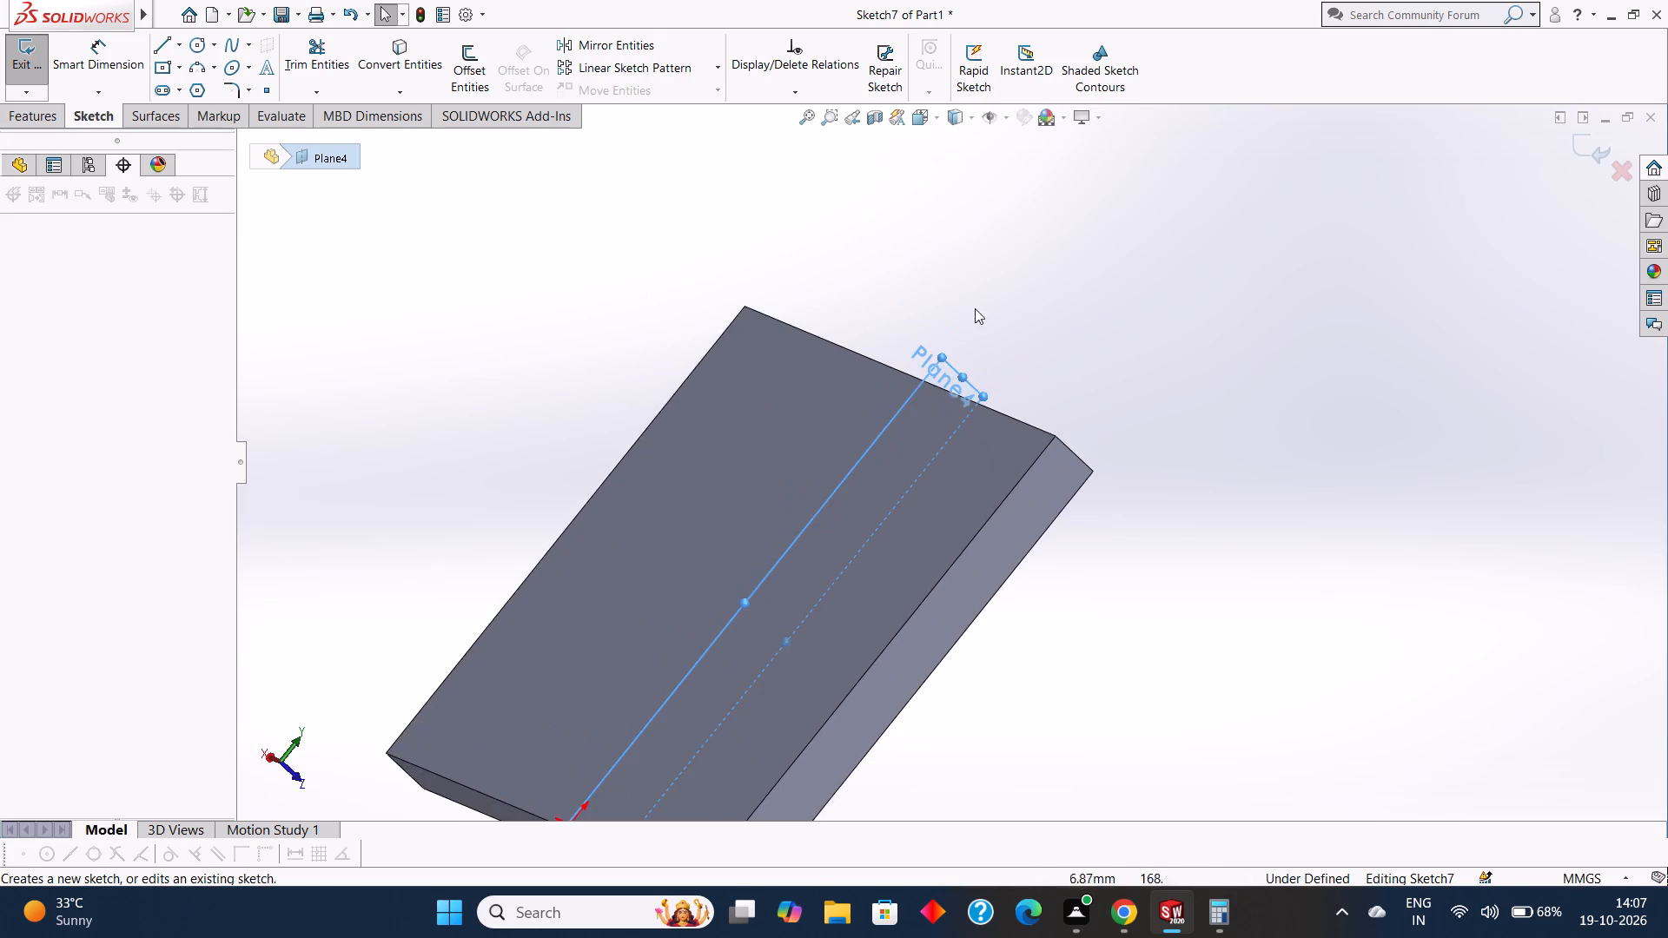
pyautogui.scroll(3, 975, 308)
pyautogui.scroll(3, 951, 414)
pyautogui.scroll(-7, 952, 446)
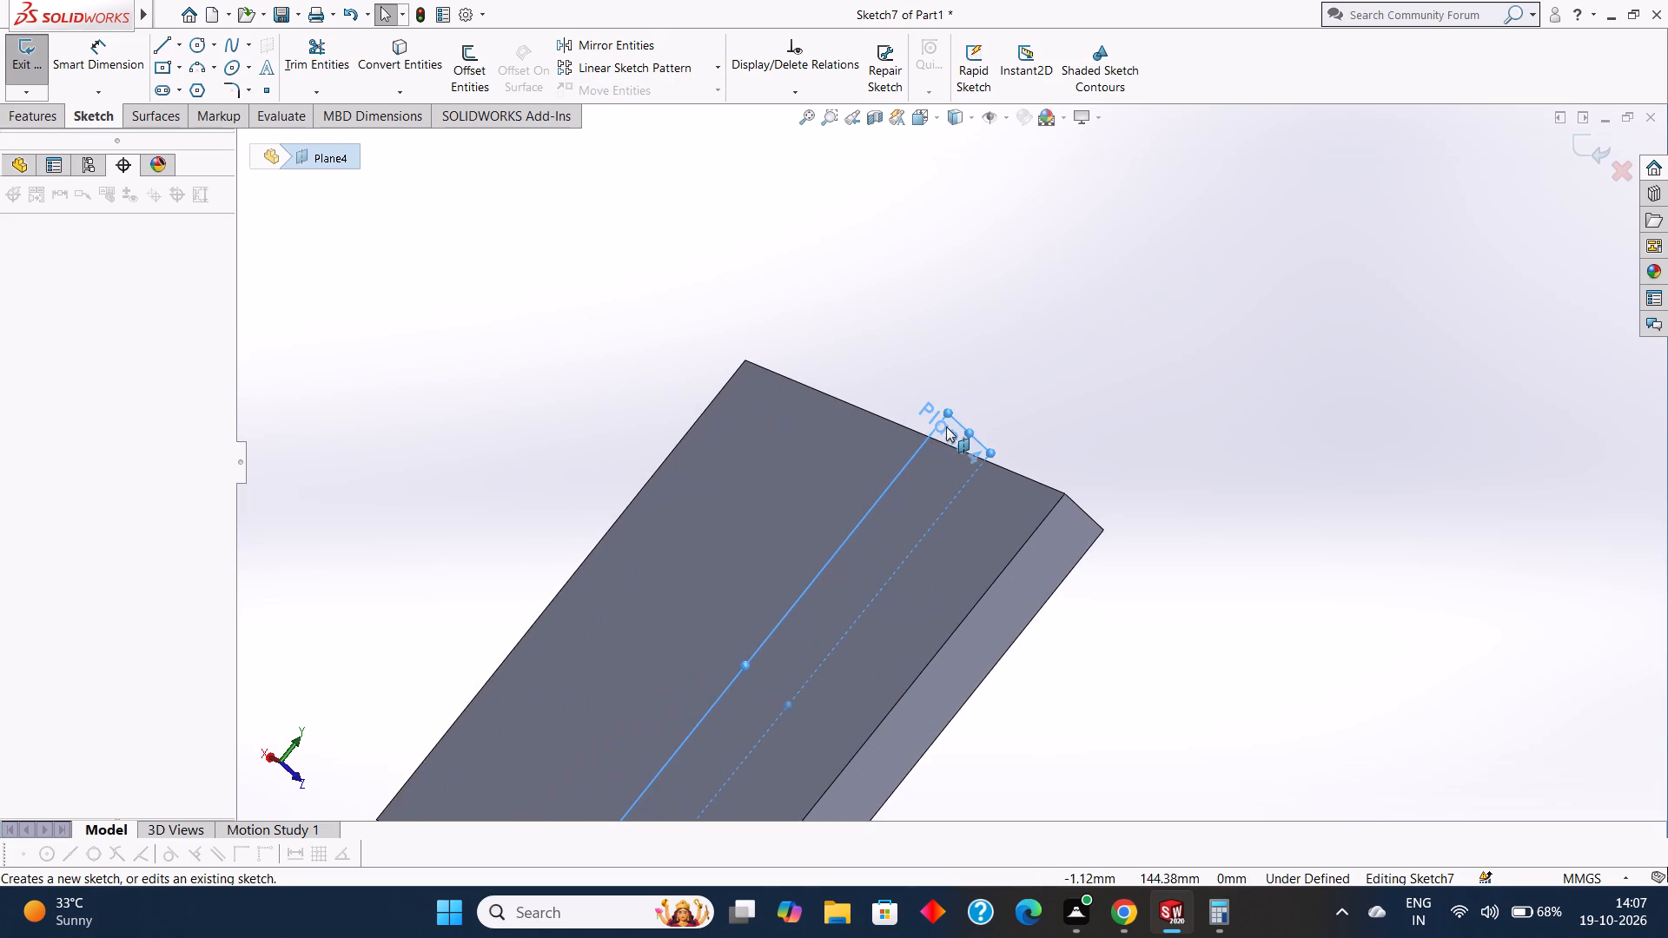
# View the offset plane straight on and sketch a 100 mm radius circle centred about 51 mm off the plate face, level with its midpoint.
pyautogui.click(946, 426)
pyautogui.hotkey('ctrl', '8')
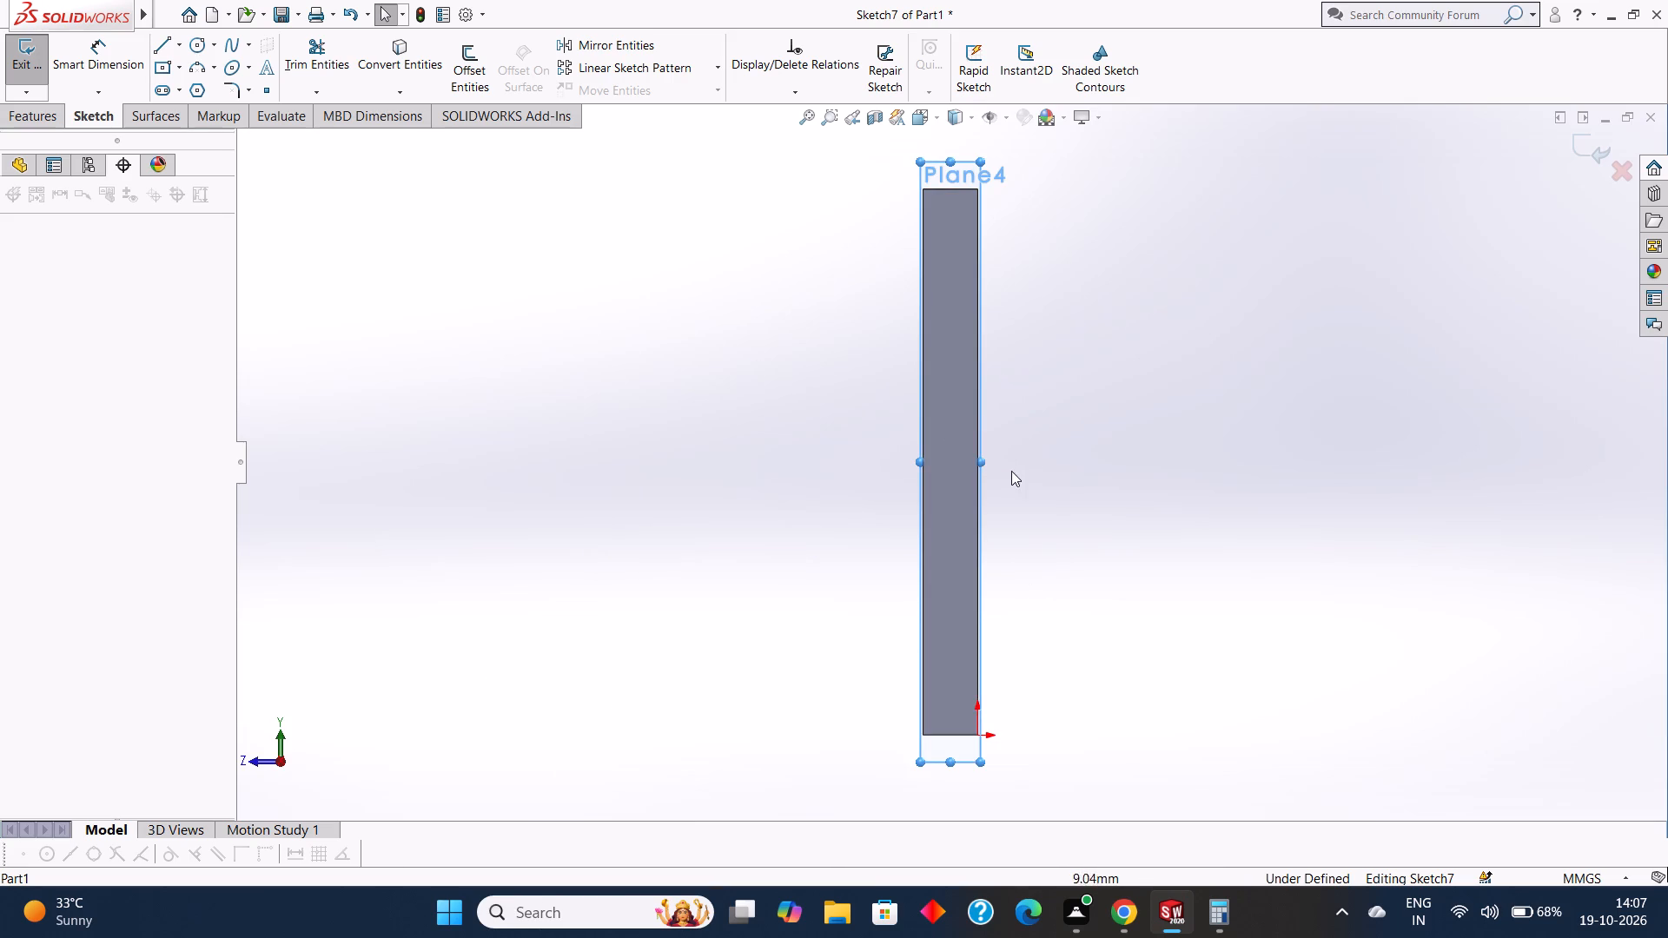
pyautogui.click(196, 47)
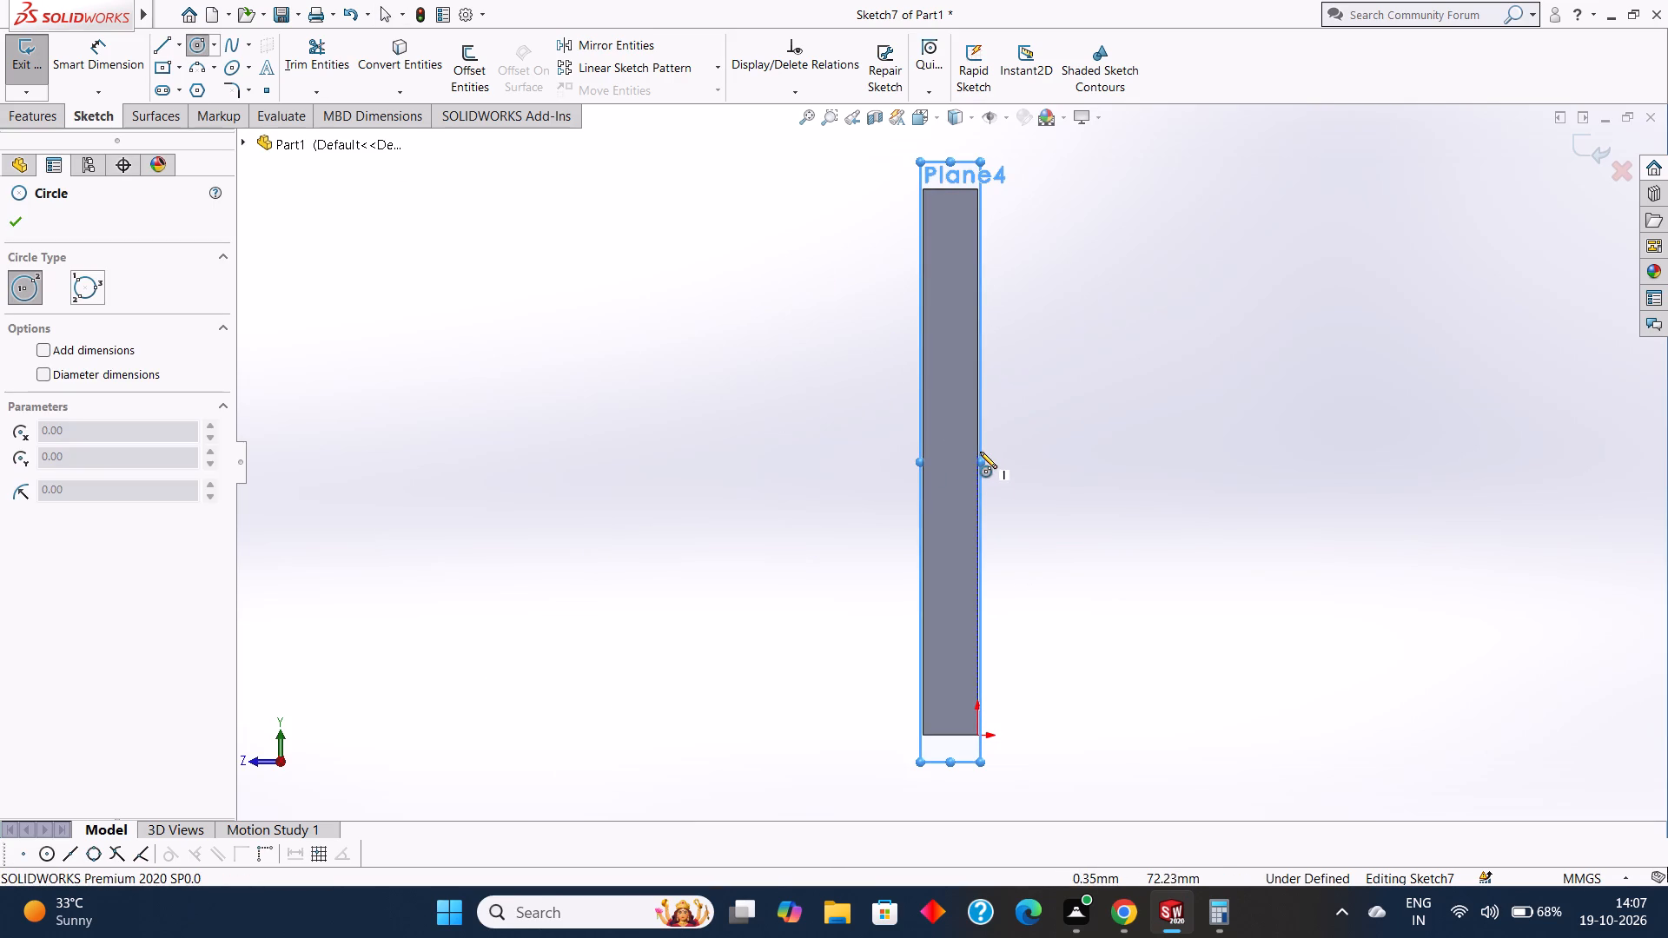
pyautogui.scroll(-3, 978, 463)
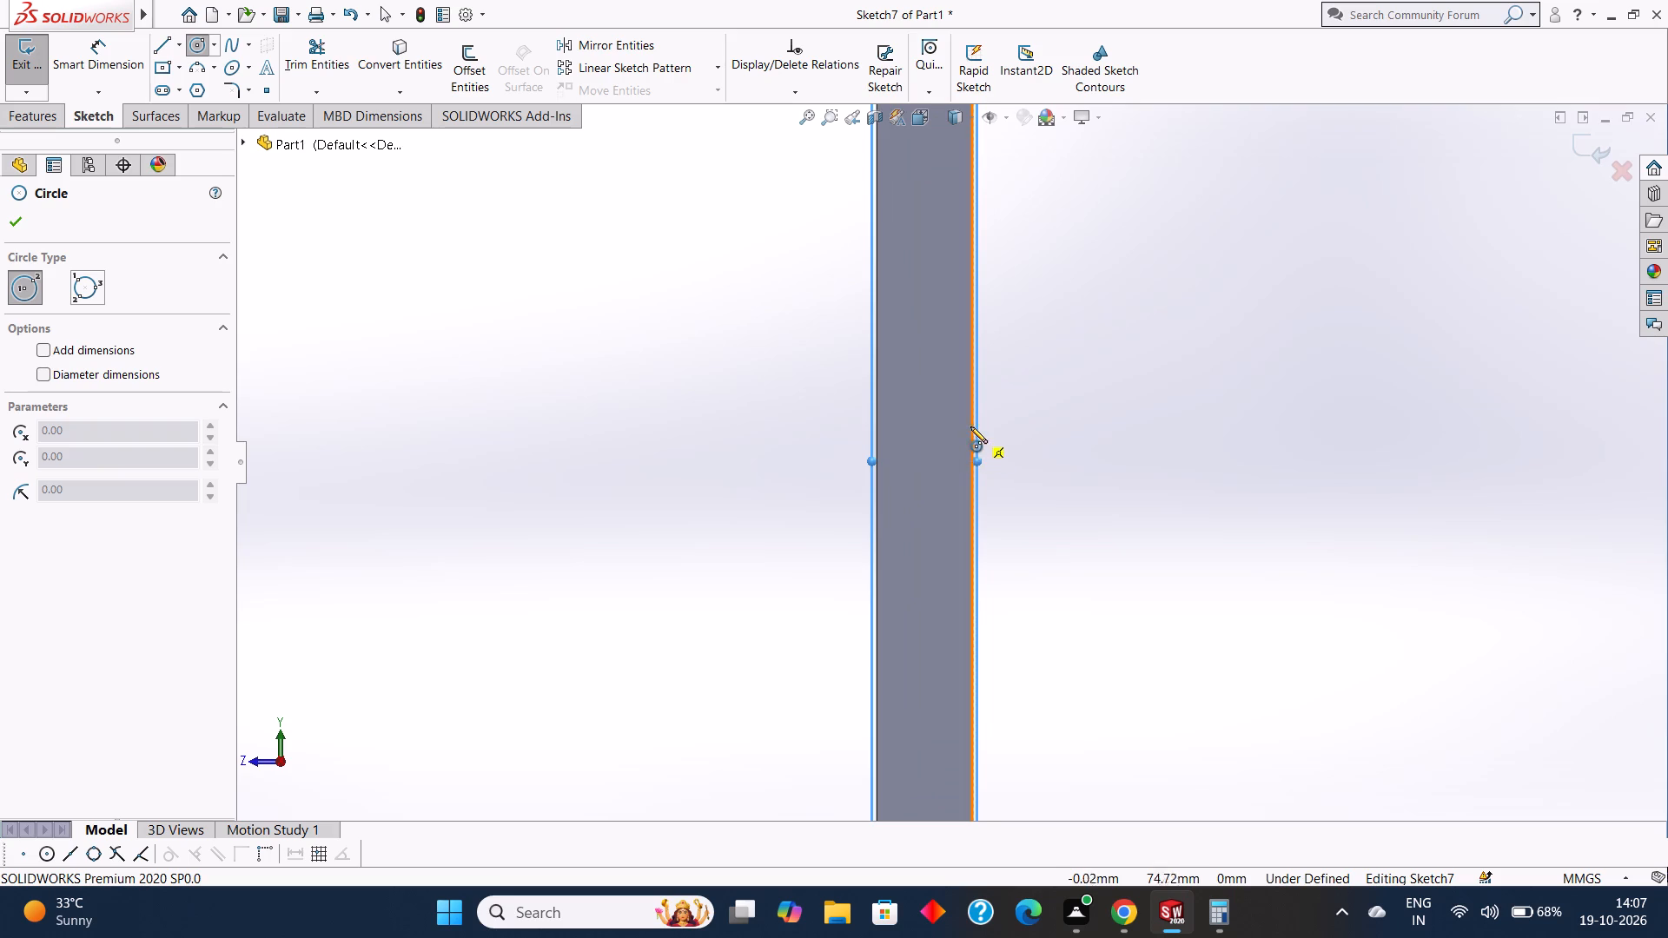
pyautogui.scroll(3, 970, 425)
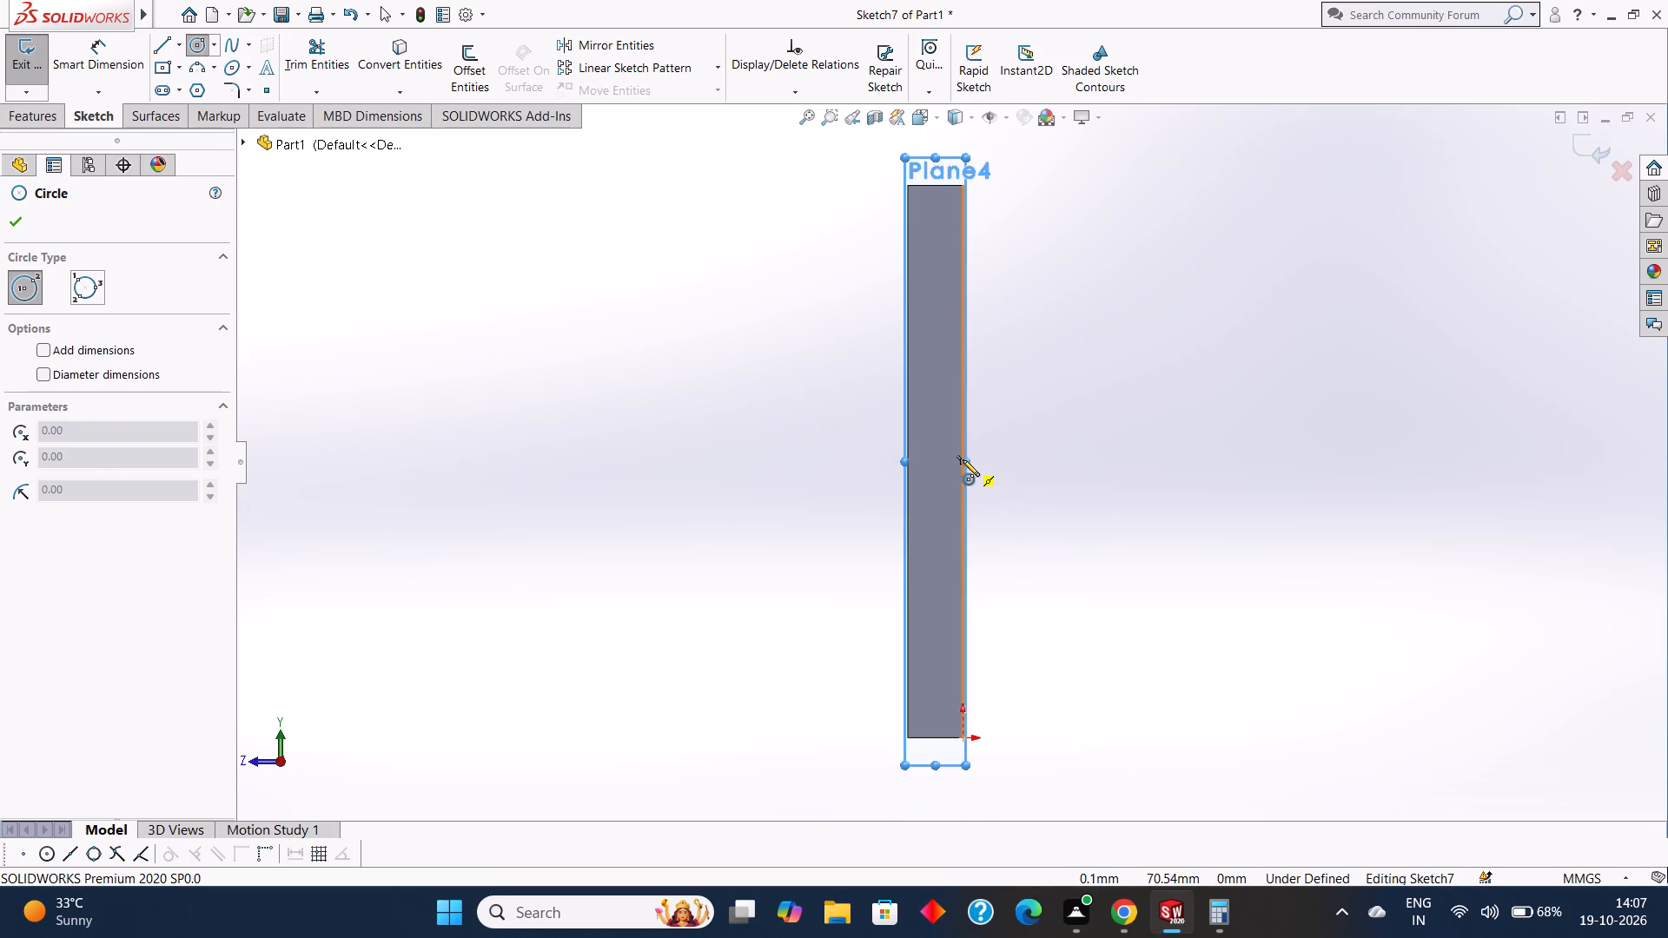
pyautogui.scroll(-4, 979, 464)
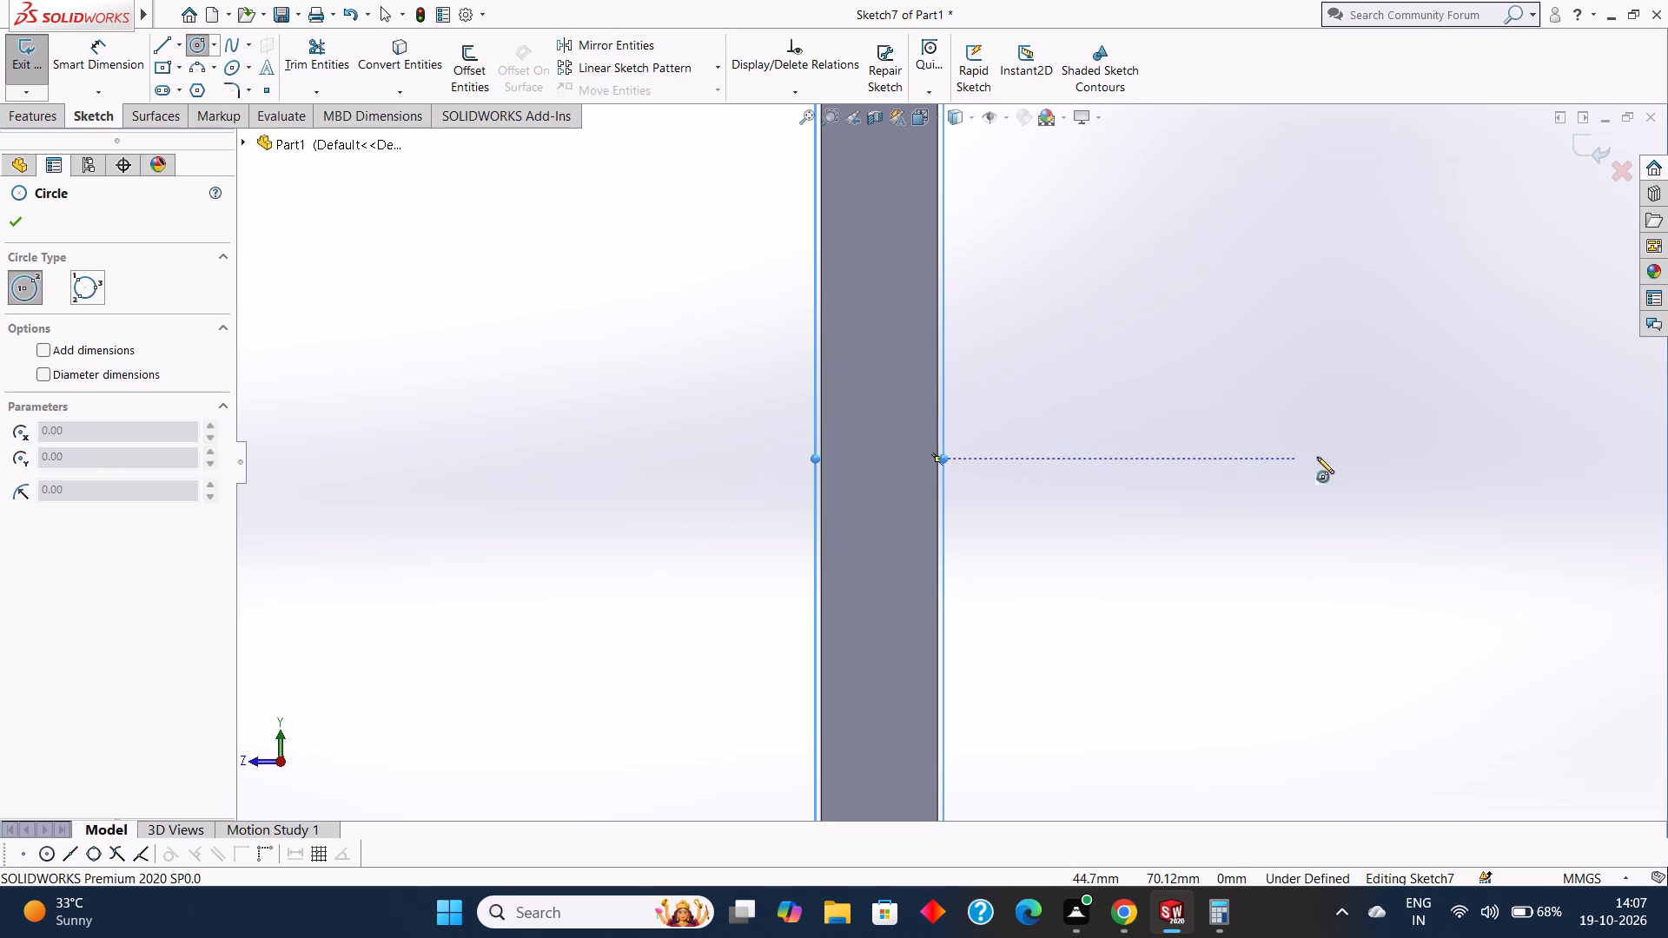
pyautogui.click(1360, 459)
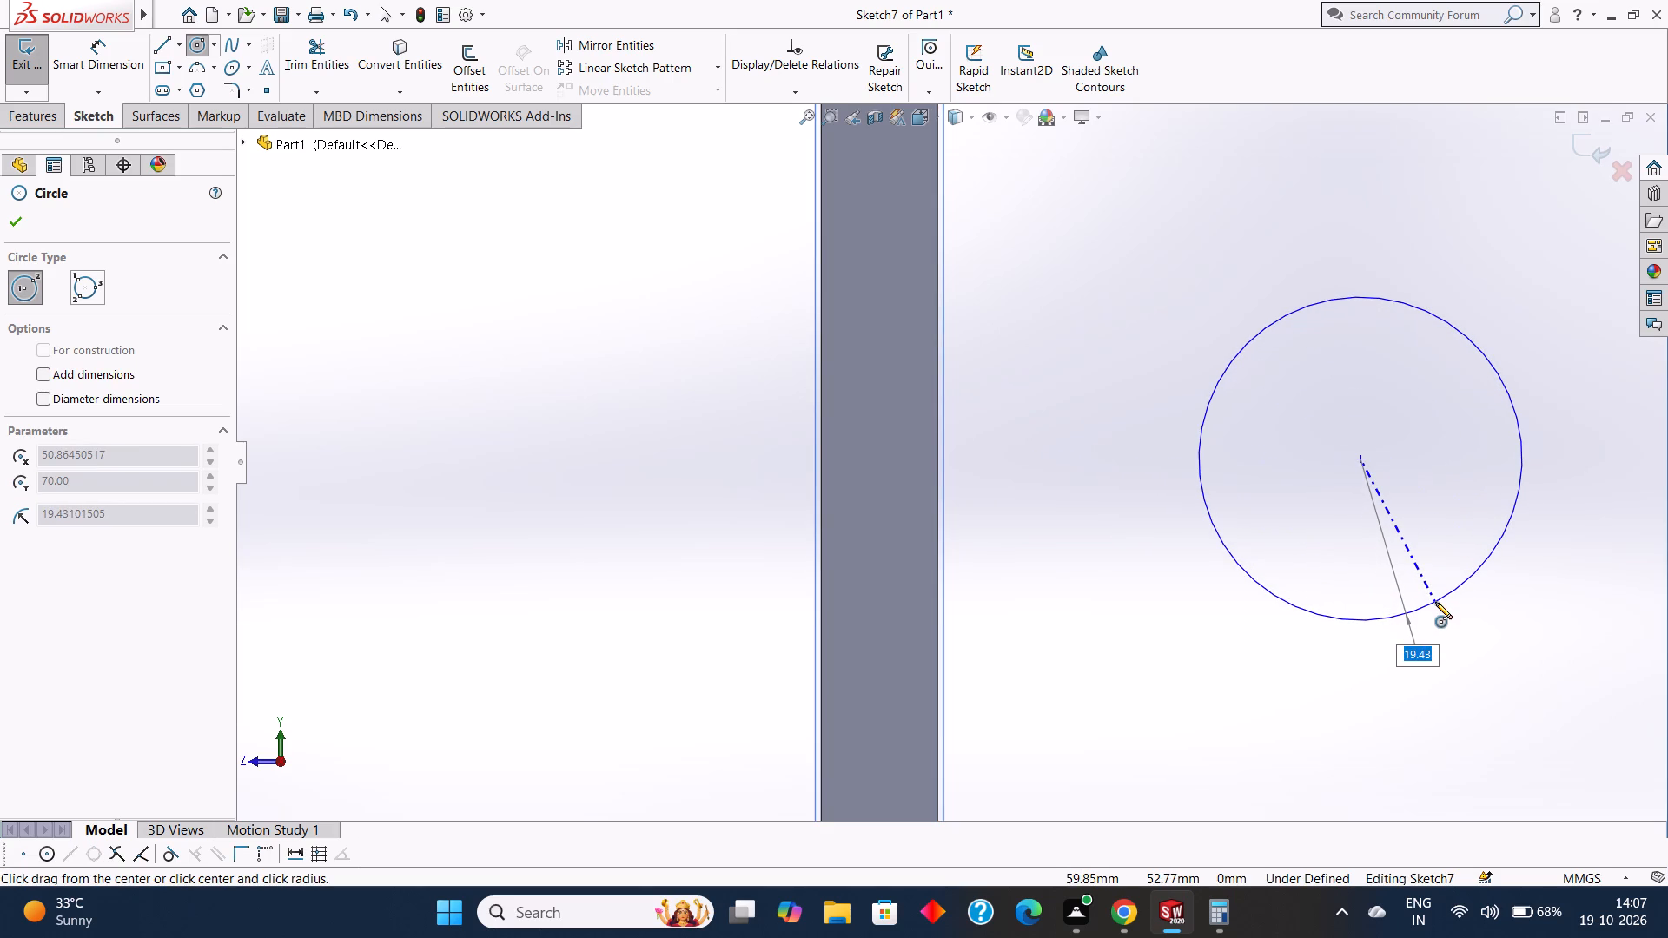
pyautogui.press('BackSpace')
pyautogui.write('100')
pyautogui.press('Return')
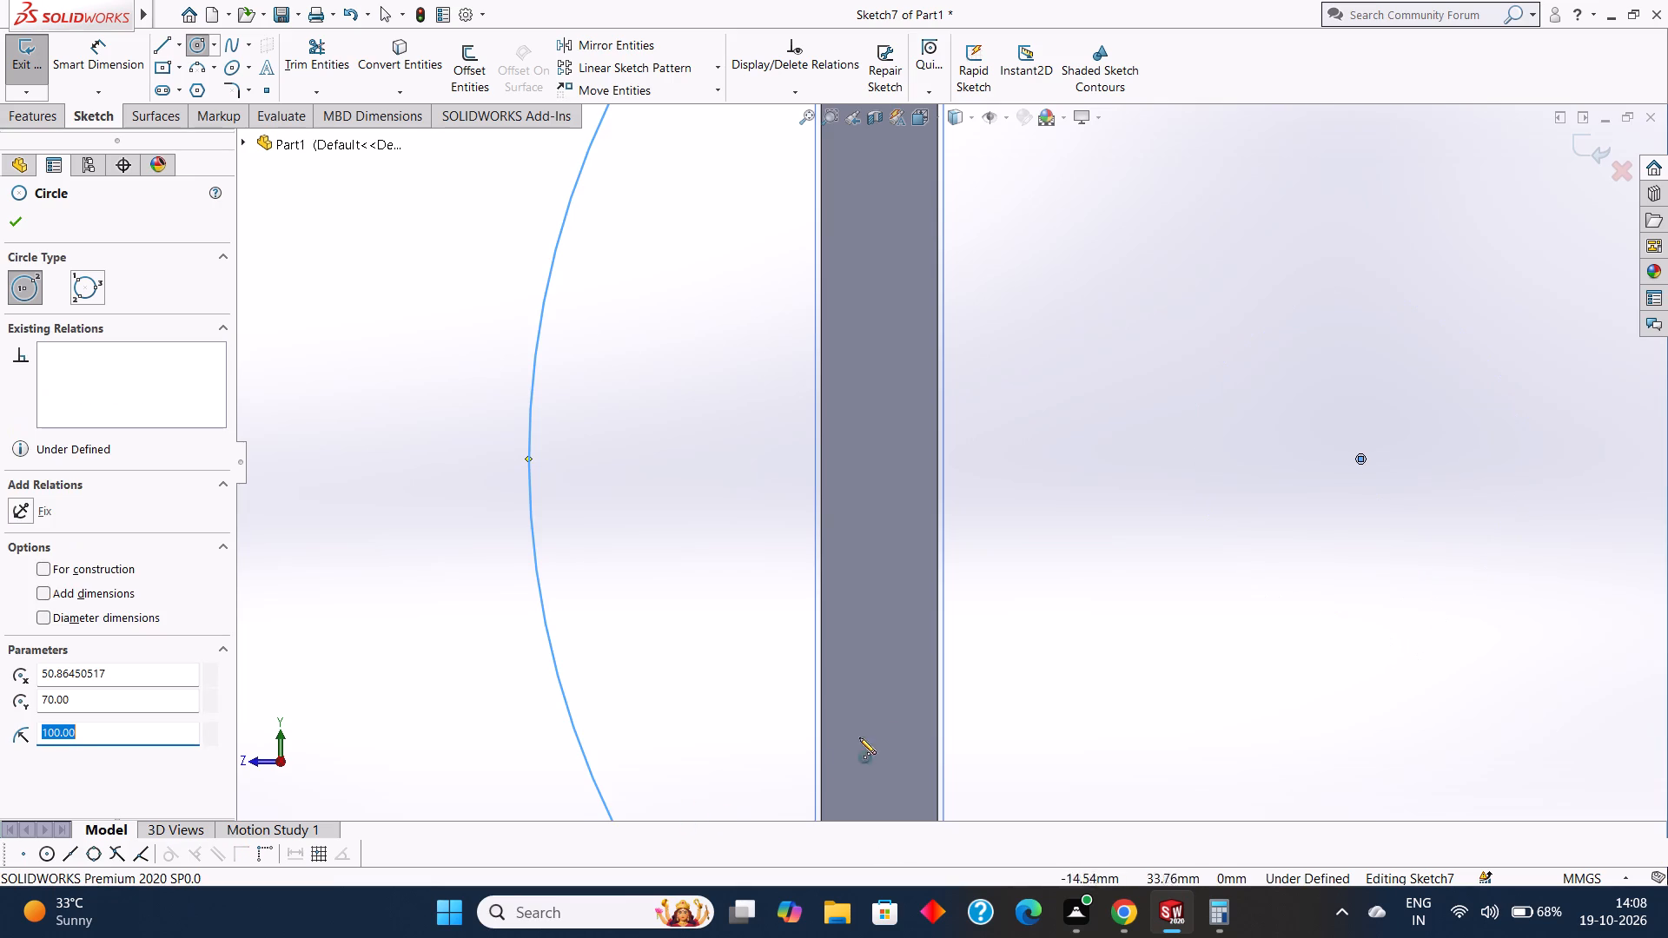
pyautogui.scroll(7, 869, 719)
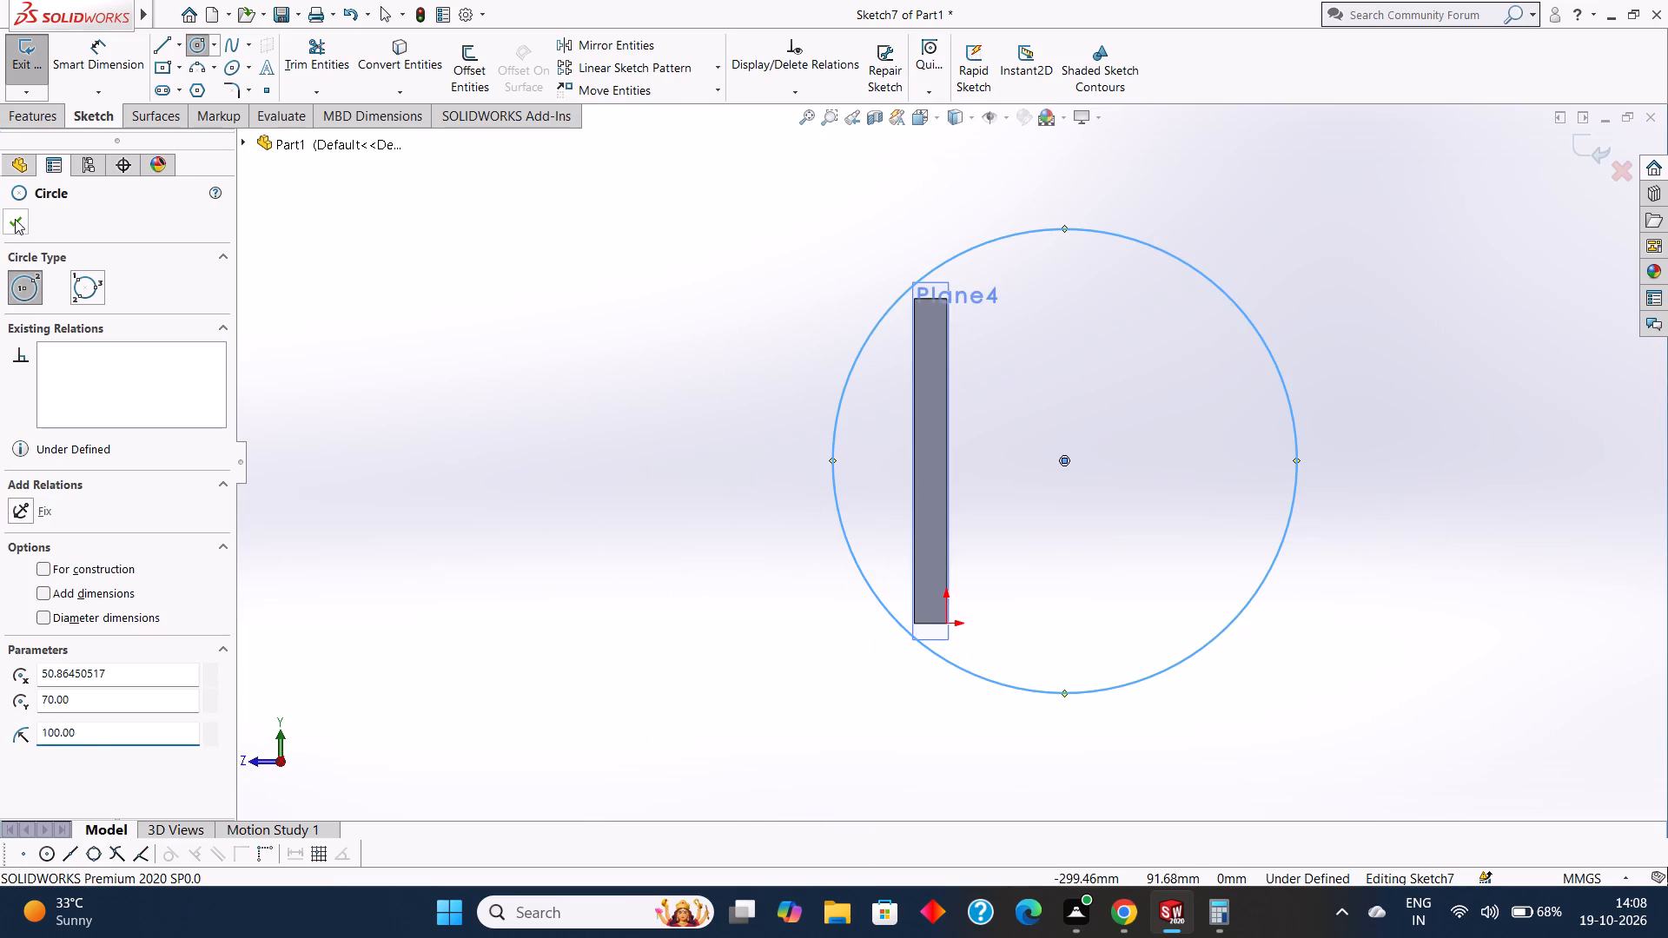
pyautogui.click(15, 219)
# Dimension the circle's diameter to 100 mm.
pyautogui.click(110, 31)
pyautogui.click(117, 46)
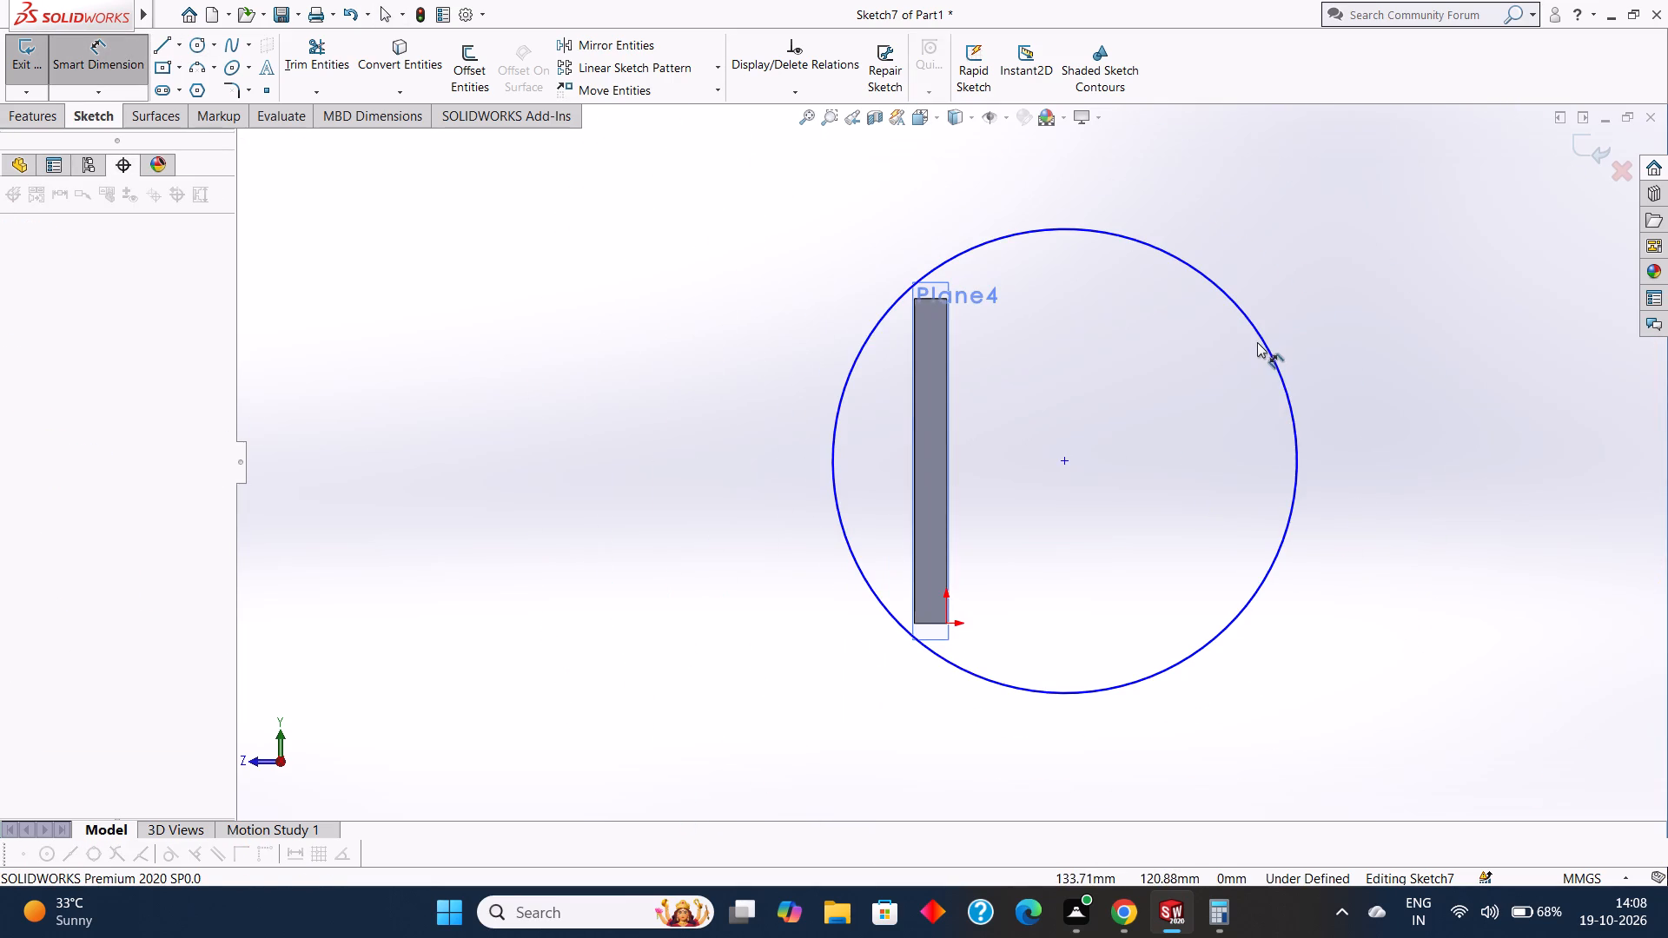
pyautogui.moveTo(1259, 338); pyautogui.dragTo(1278, 341)
pyautogui.click(1472, 389)
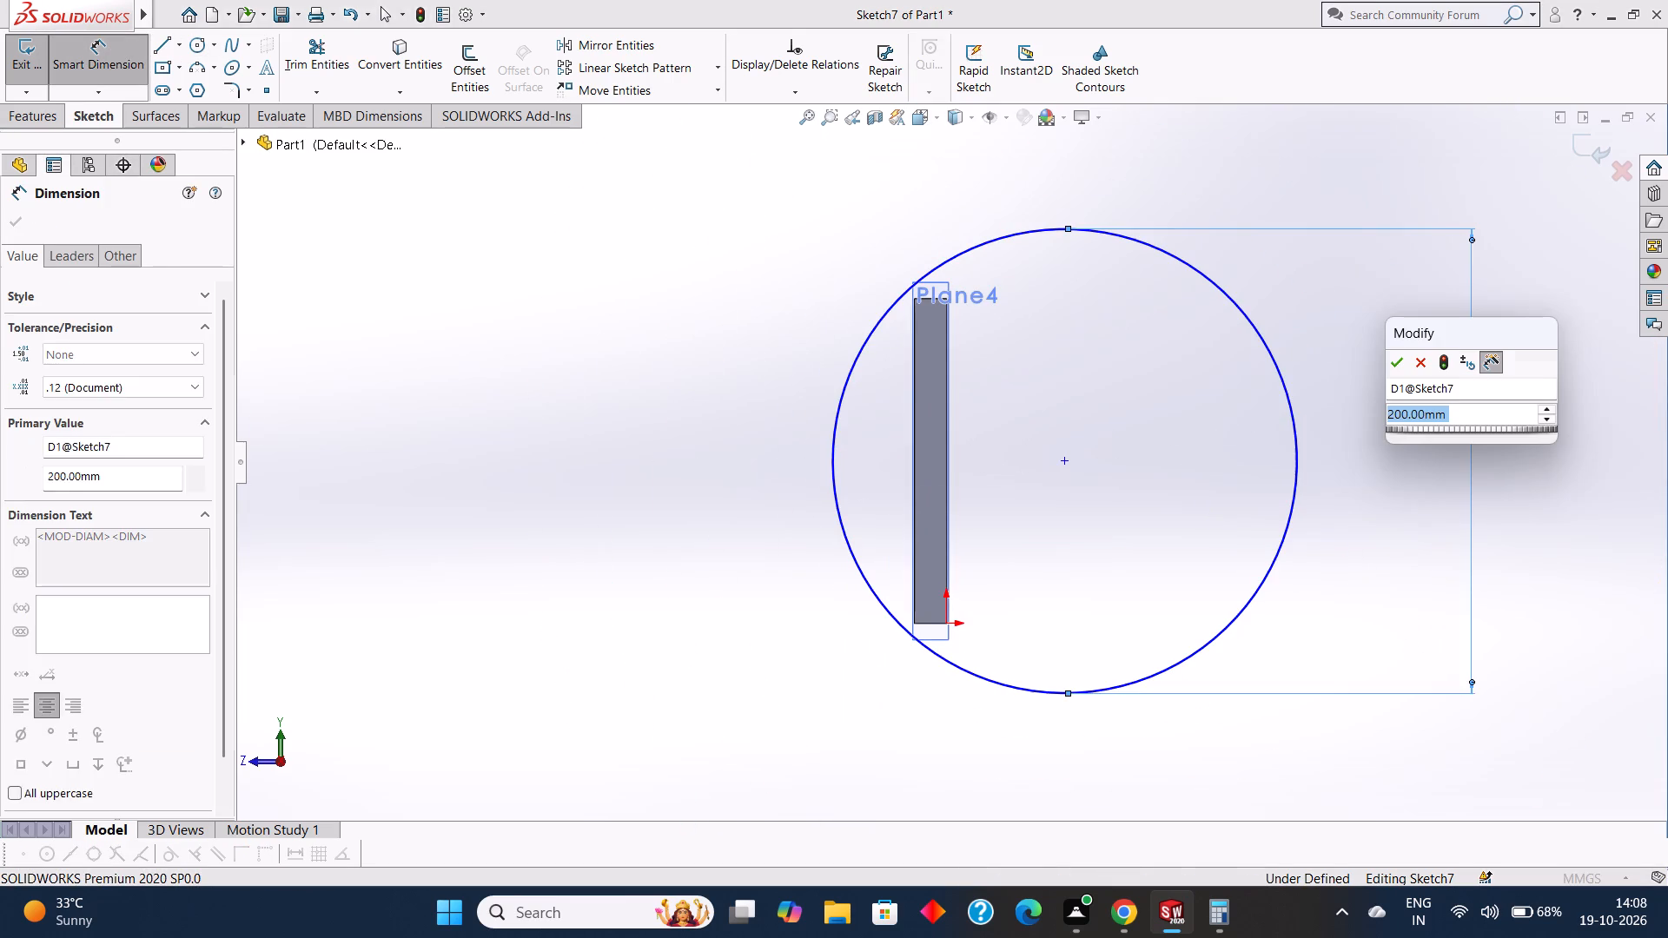
pyautogui.write('100')
pyautogui.press('Return')
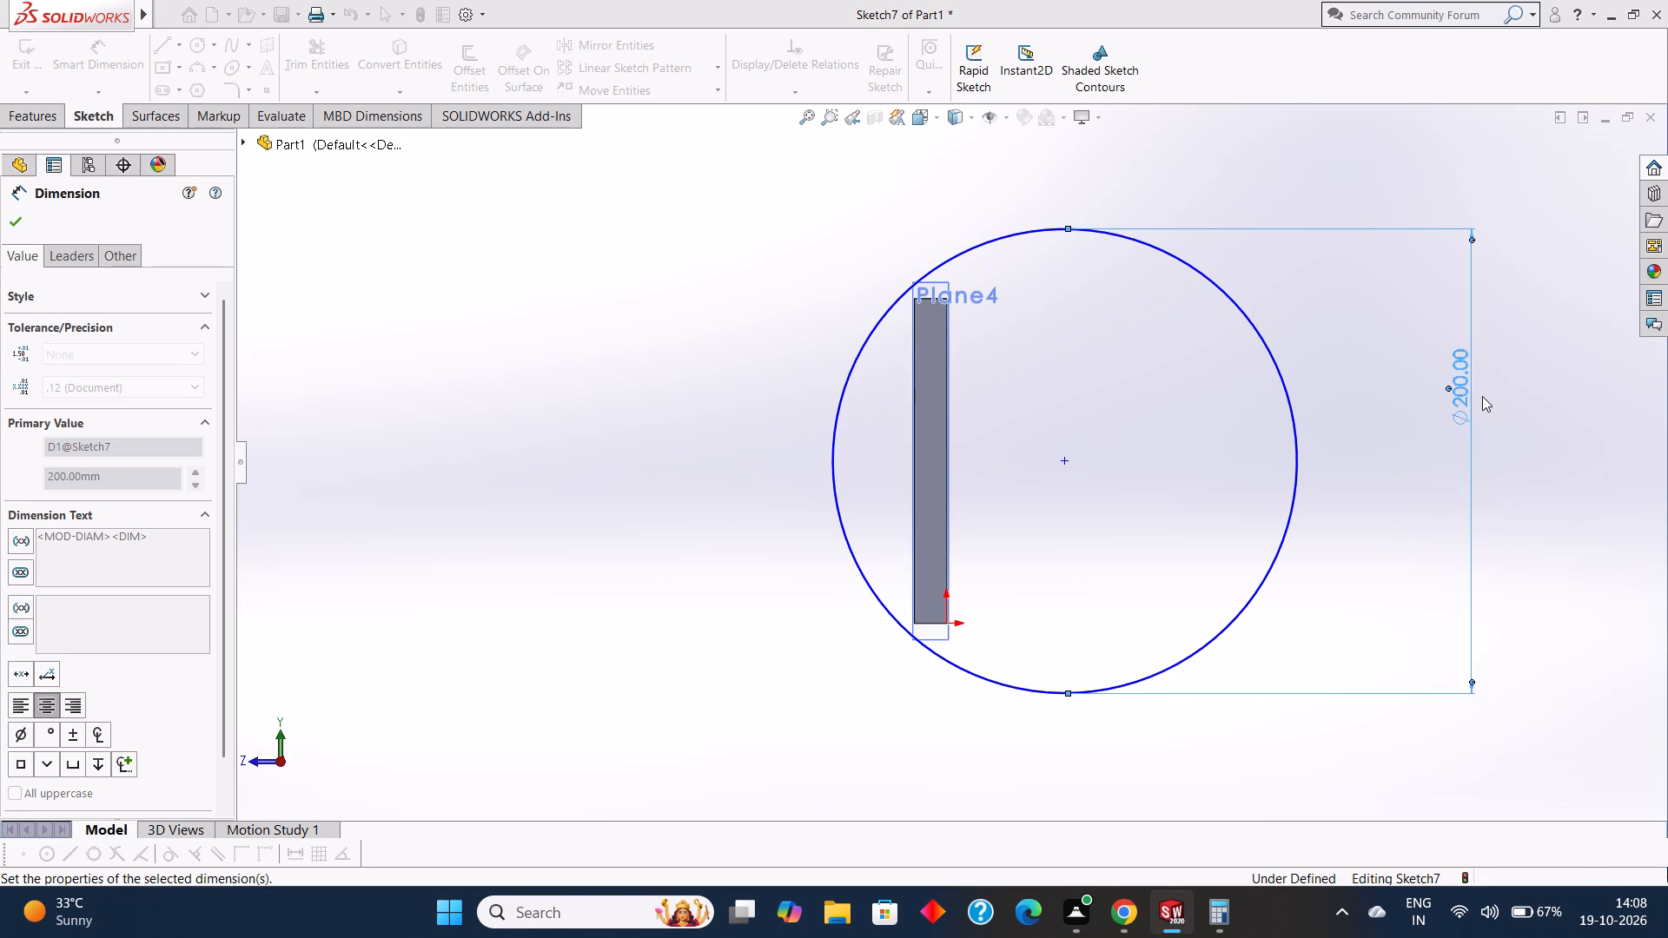
pyautogui.scroll(2, 1151, 408)
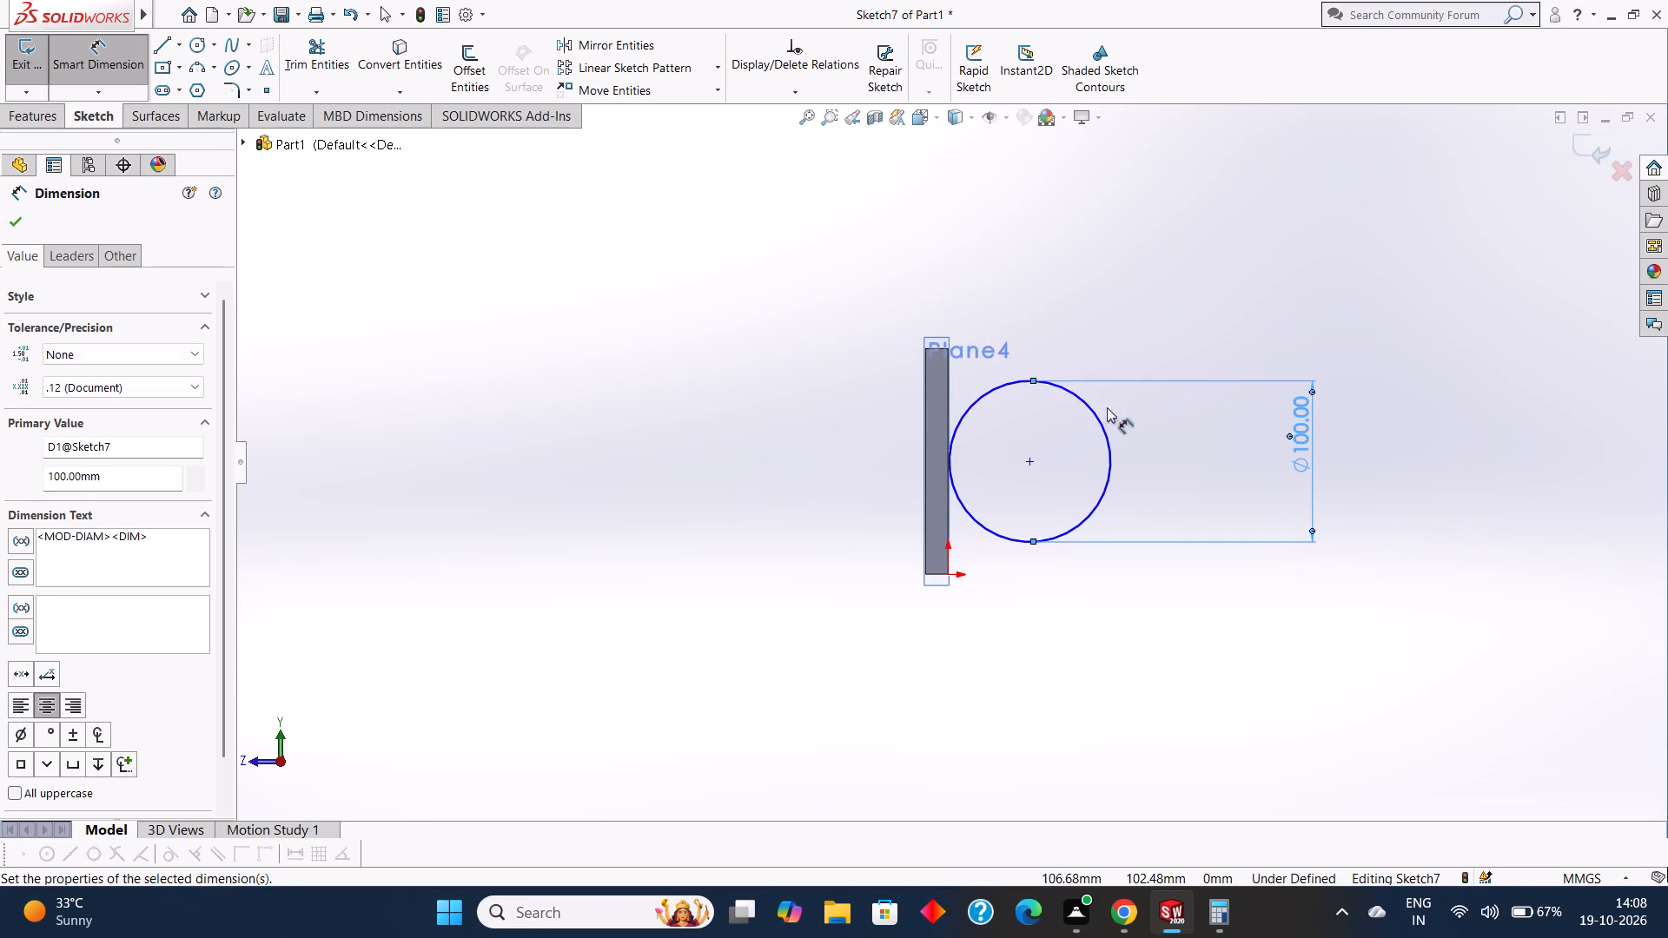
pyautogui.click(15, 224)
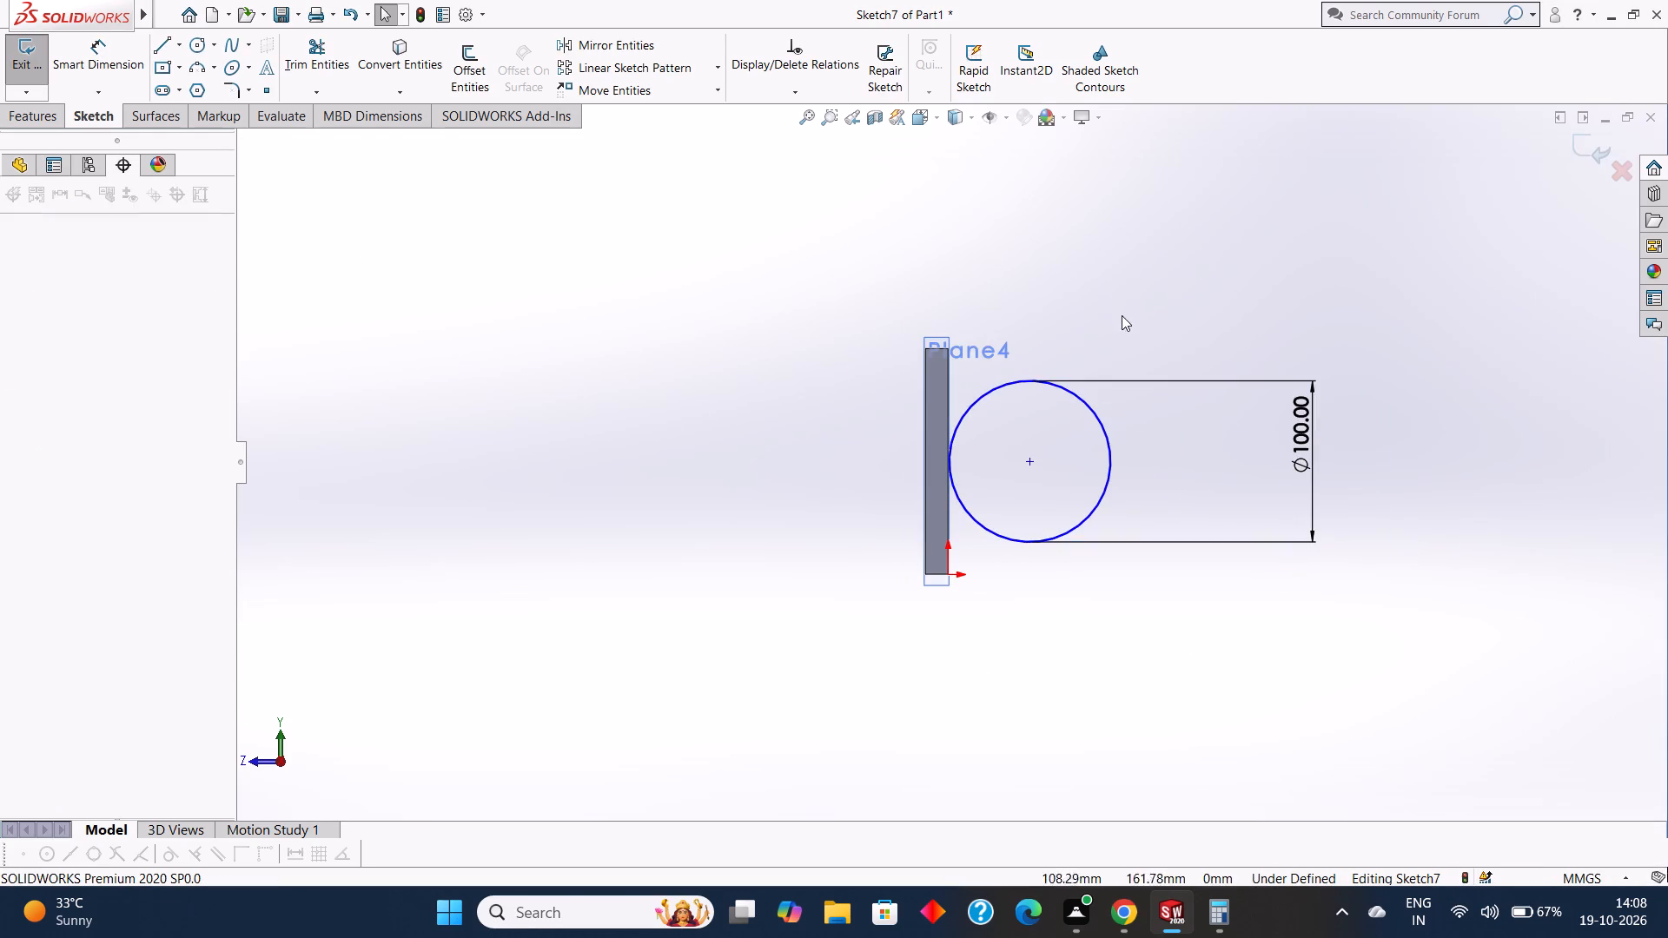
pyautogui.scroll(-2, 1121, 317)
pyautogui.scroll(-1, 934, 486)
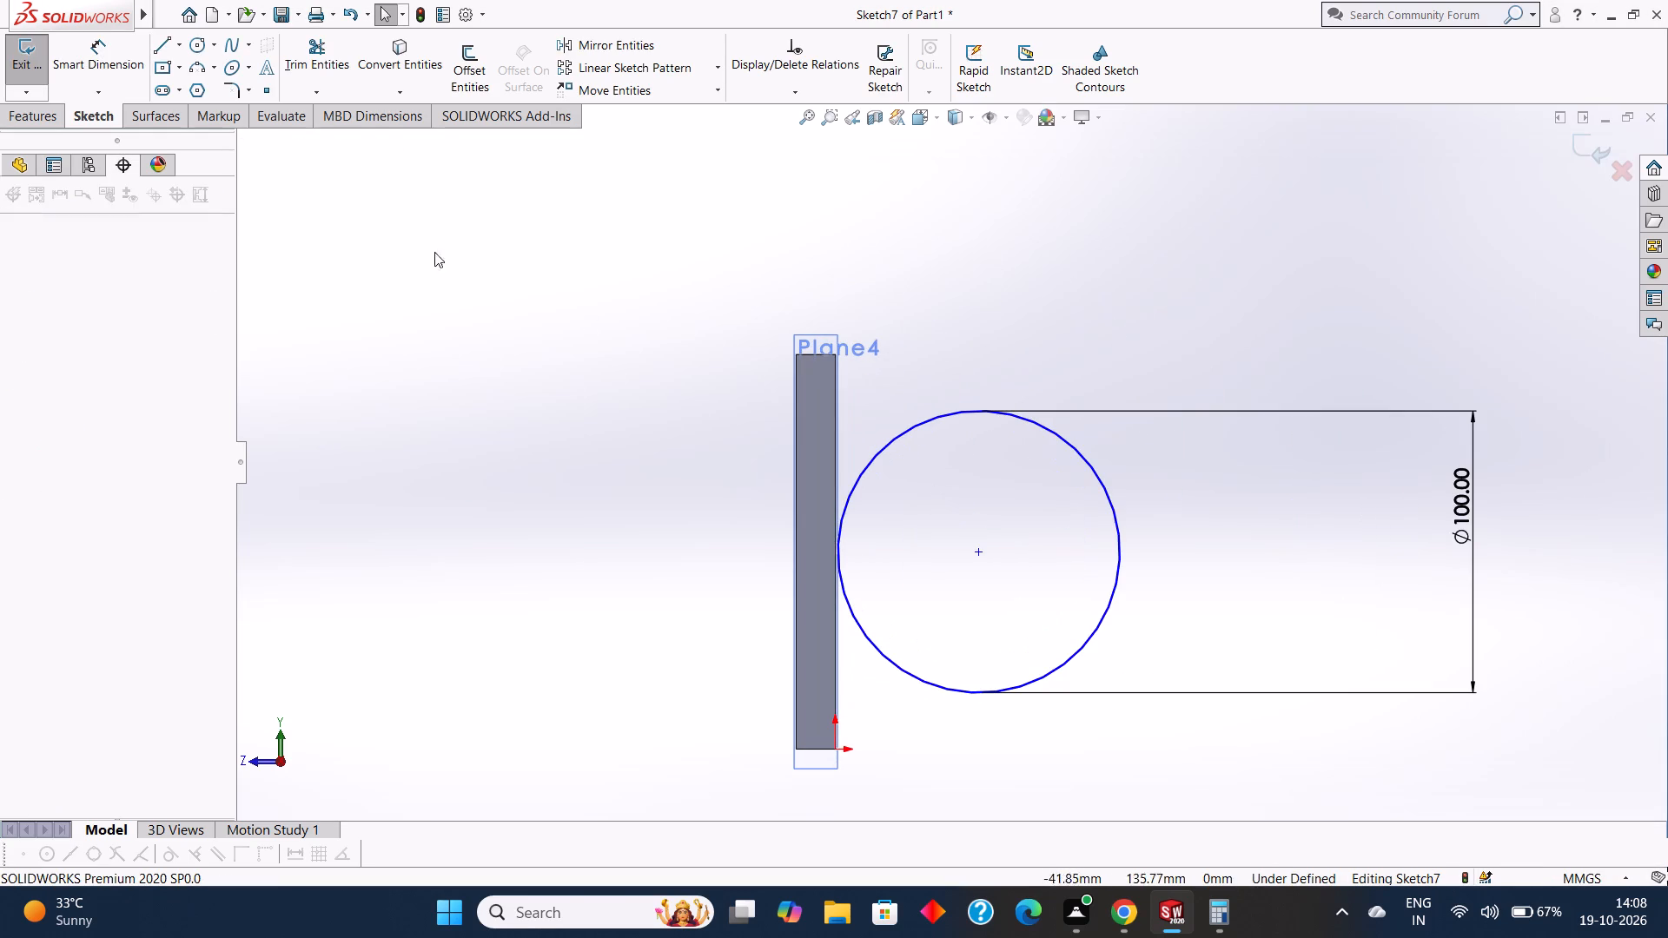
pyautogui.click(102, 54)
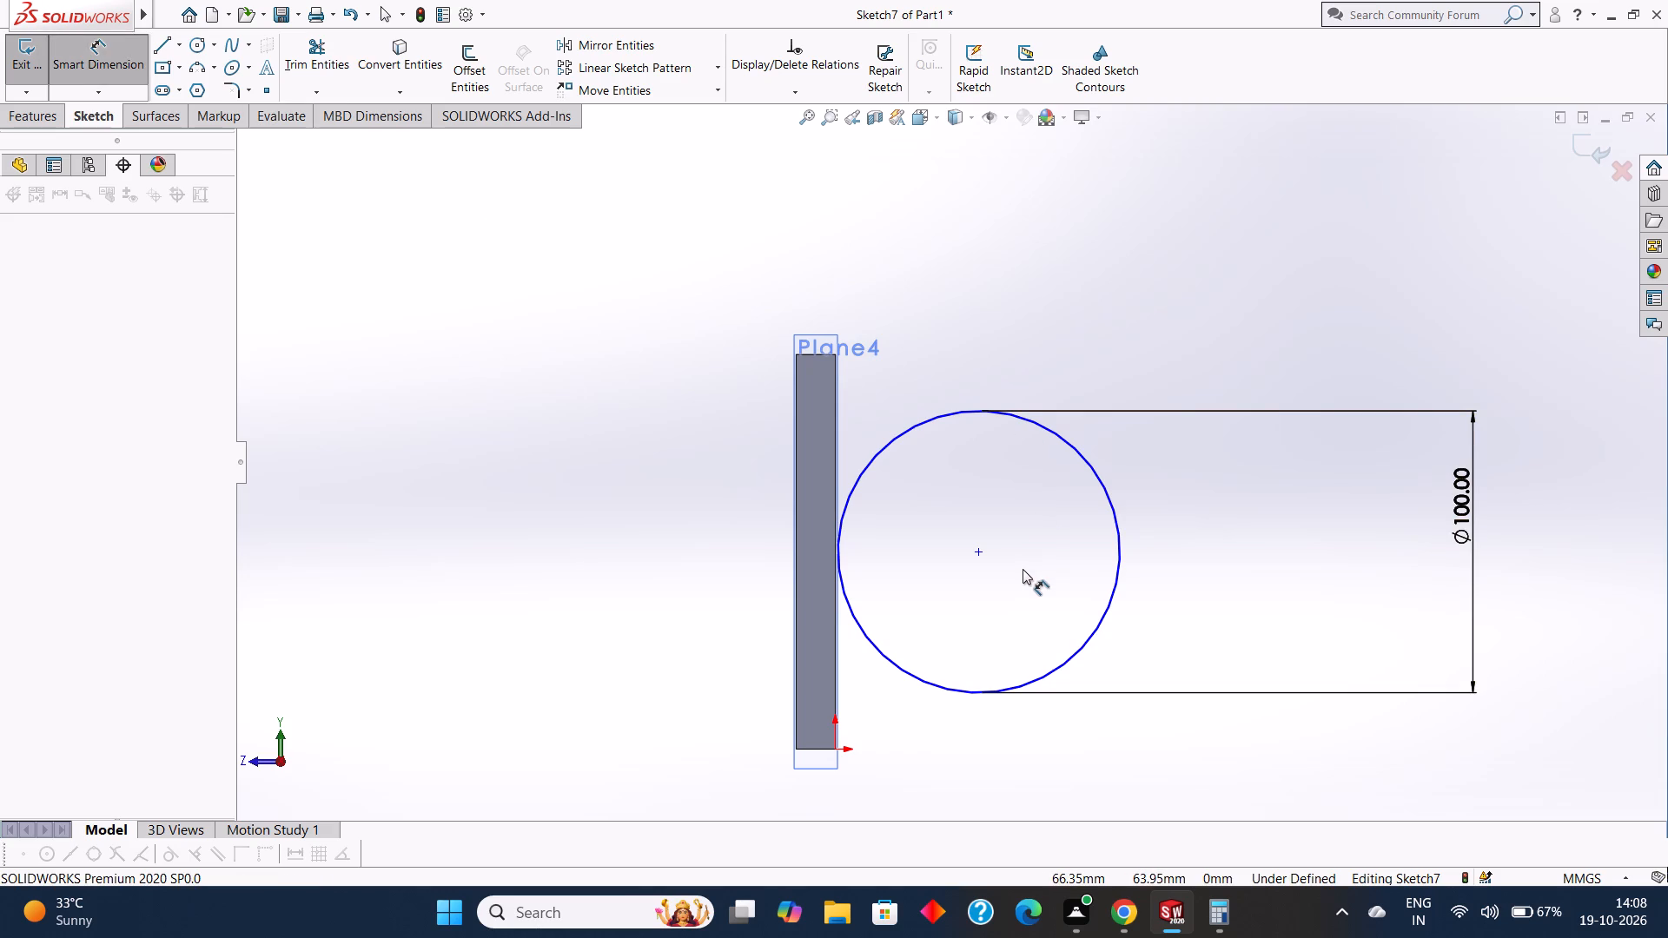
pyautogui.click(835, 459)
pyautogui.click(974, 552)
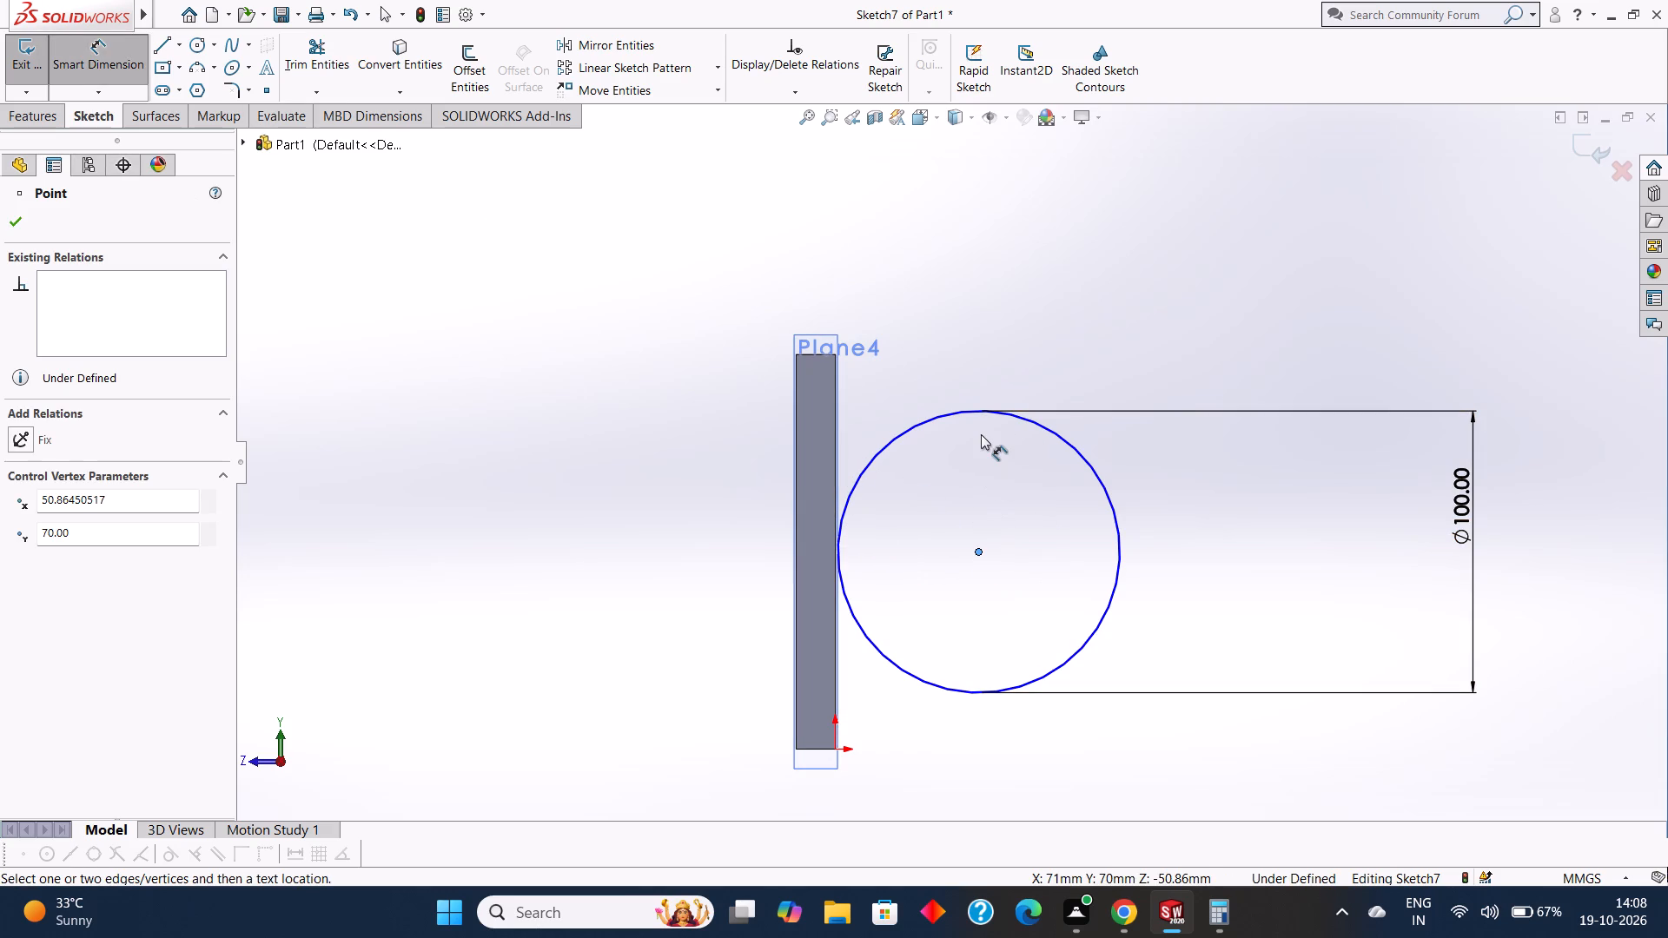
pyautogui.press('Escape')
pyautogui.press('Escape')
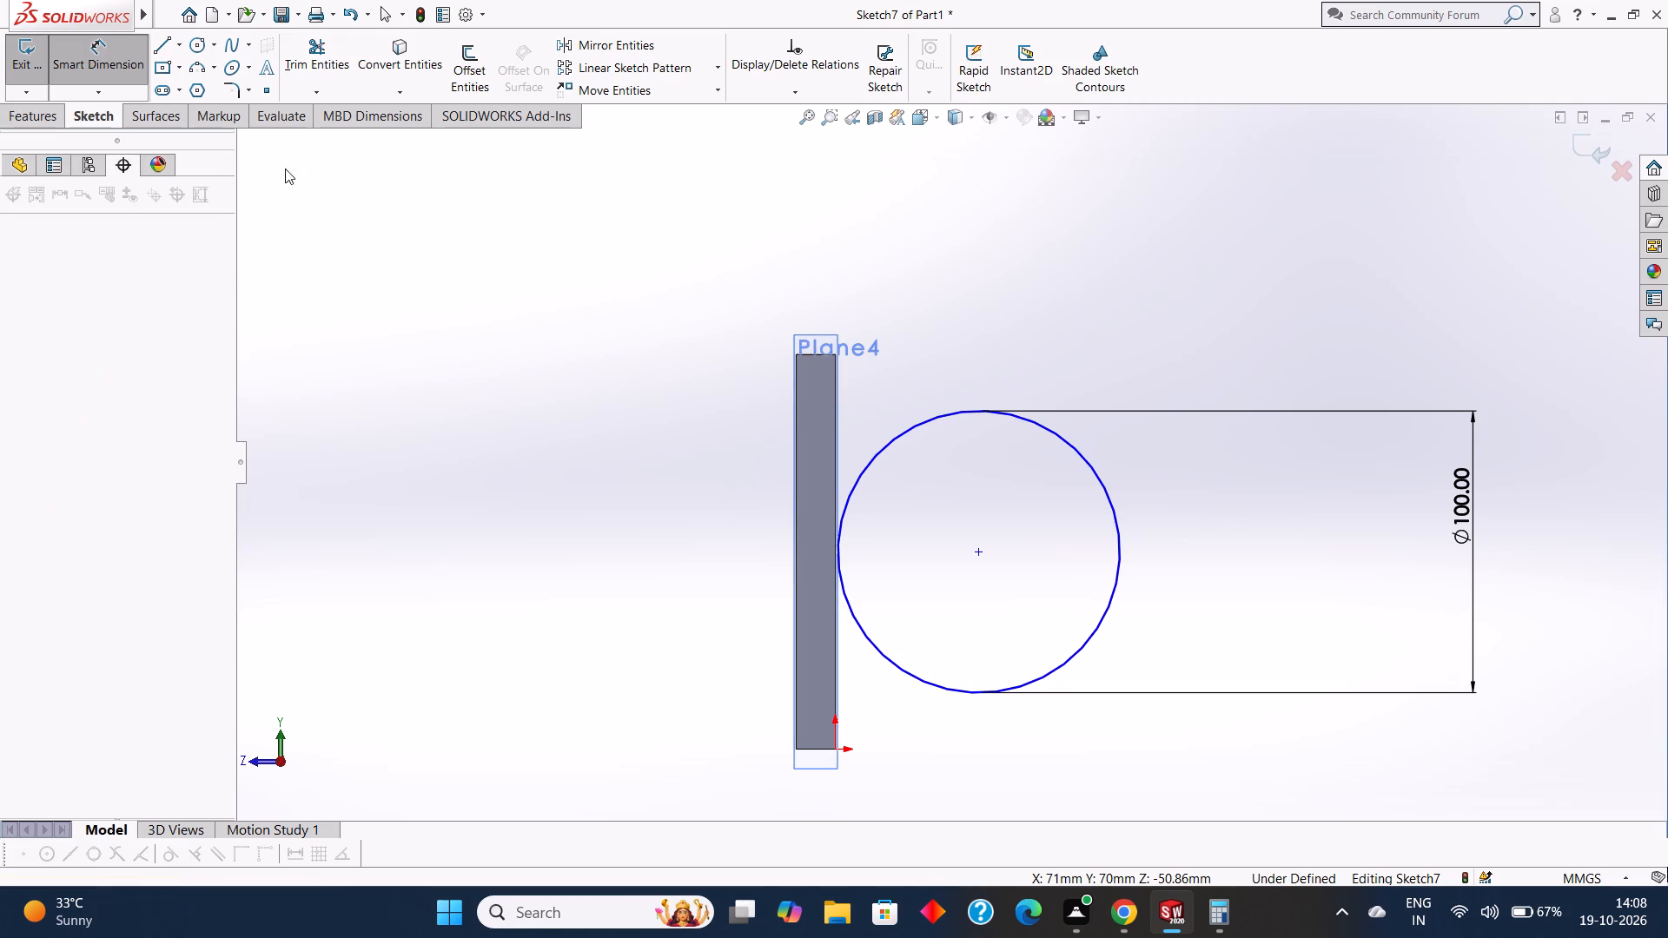
# Dimension the circle's centre 90 mm from the plate's near face edge.
pyautogui.click(108, 38)
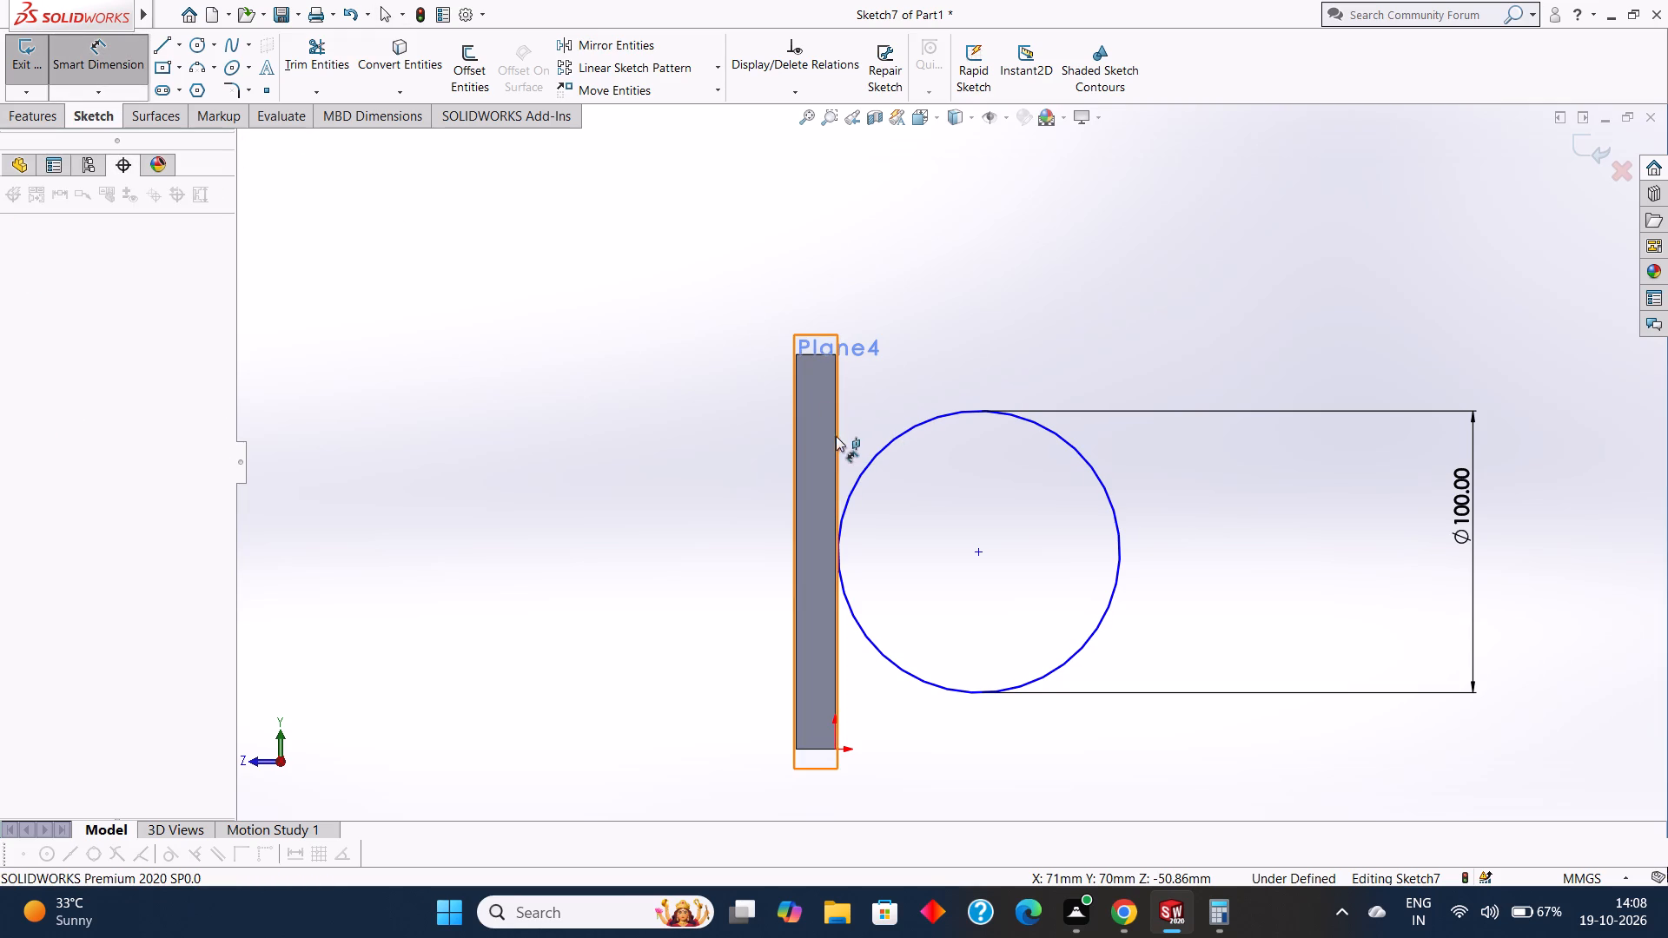
pyautogui.scroll(-9, 839, 439)
pyautogui.click(865, 459)
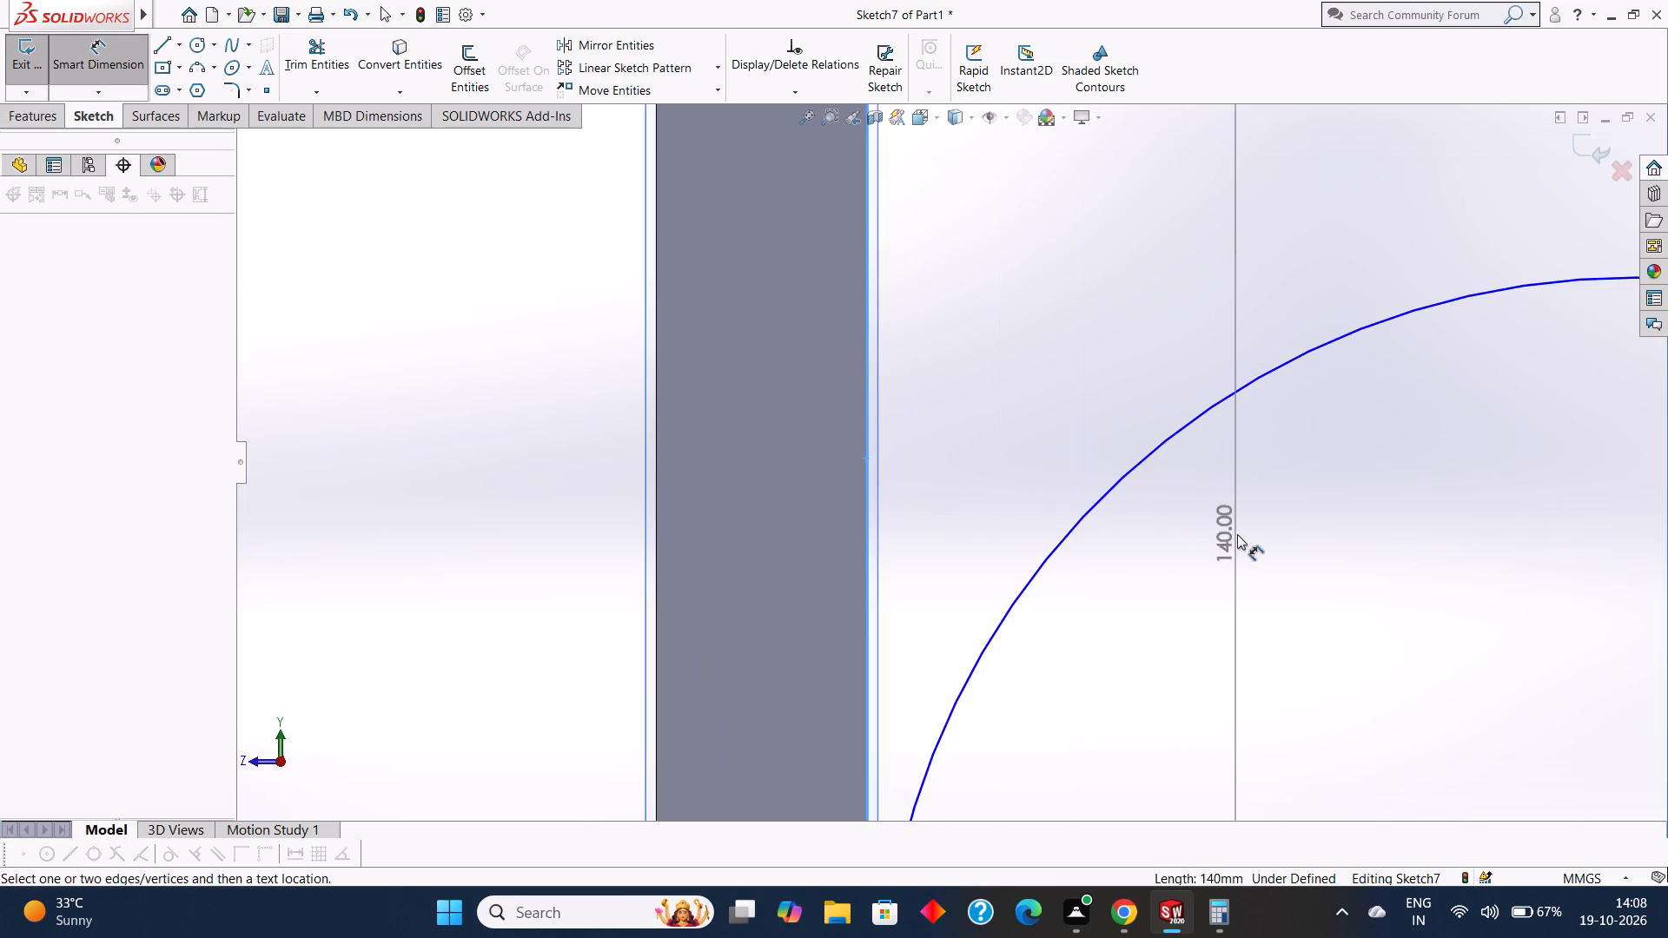
pyautogui.scroll(7, 1238, 534)
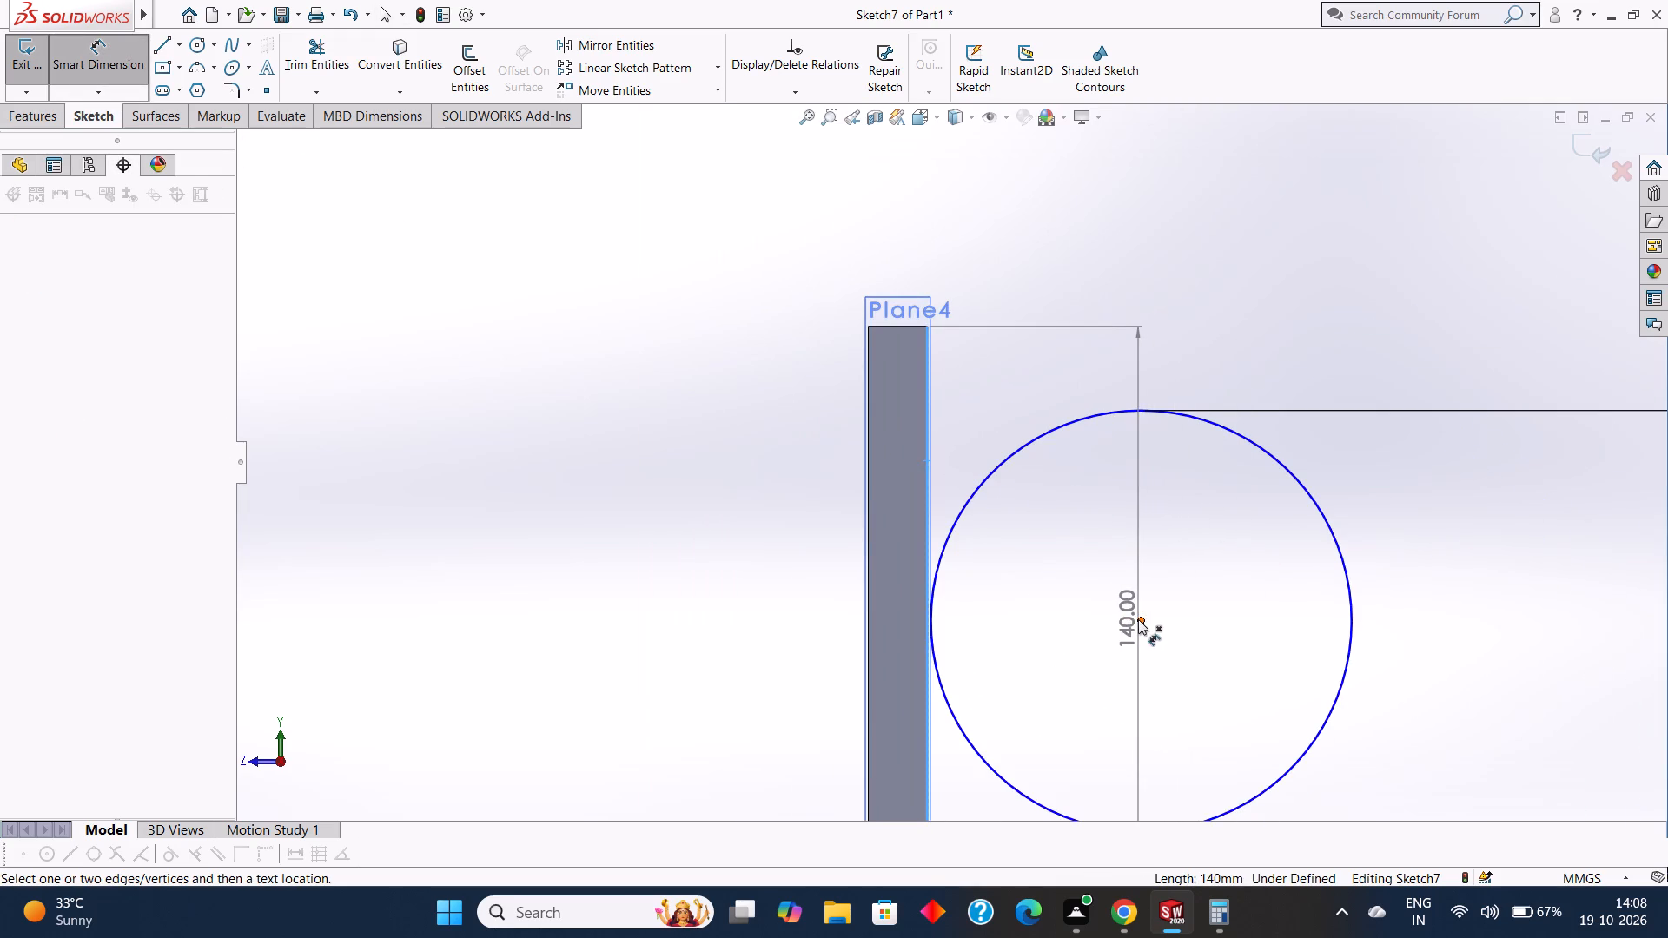
pyautogui.click(1138, 619)
pyautogui.click(1117, 326)
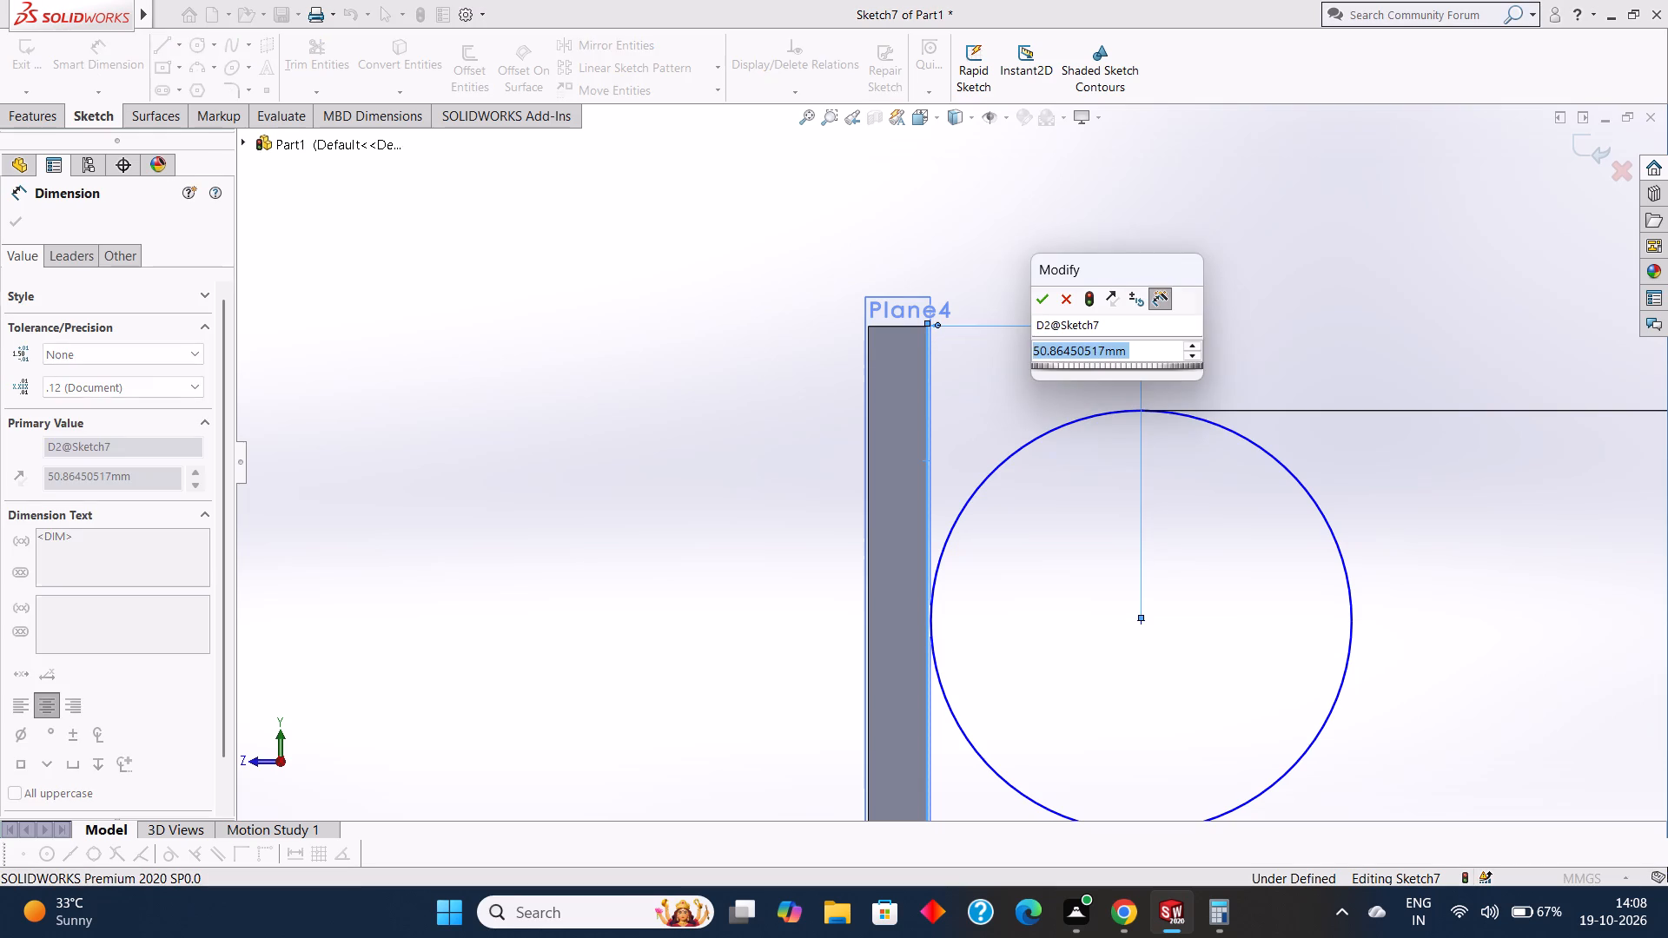
pyautogui.write('90')
pyautogui.press('Return')
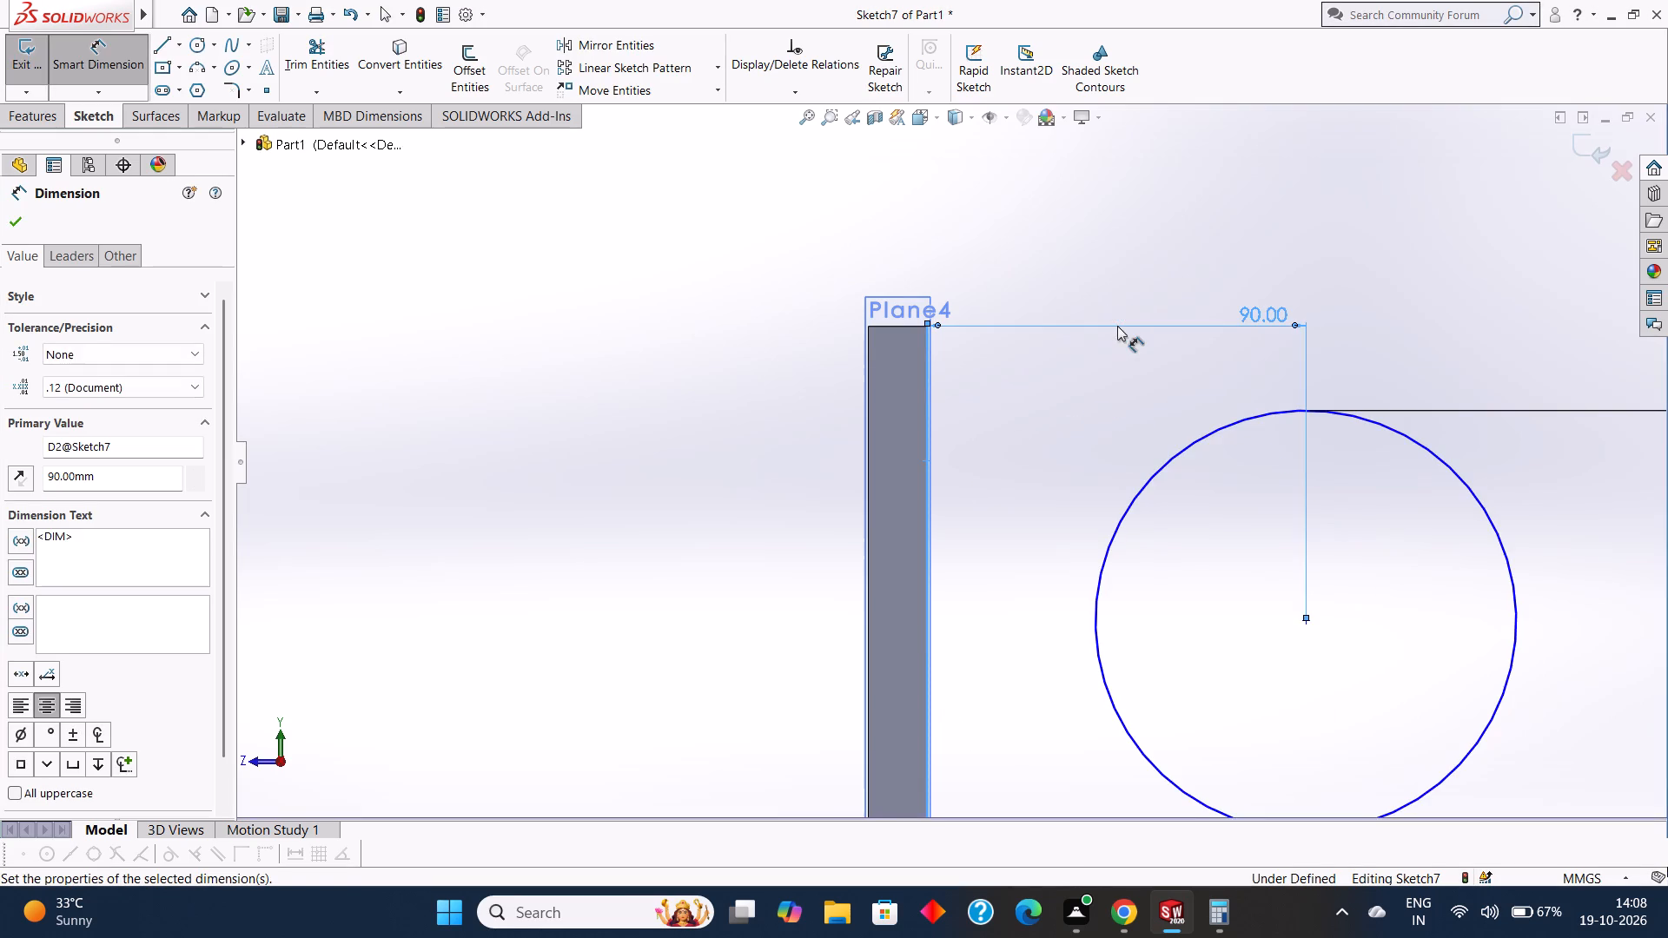
# Examine the circle's placement relative to the plate and offset plane from several oblique angles.
pyautogui.scroll(3, 1402, 470)
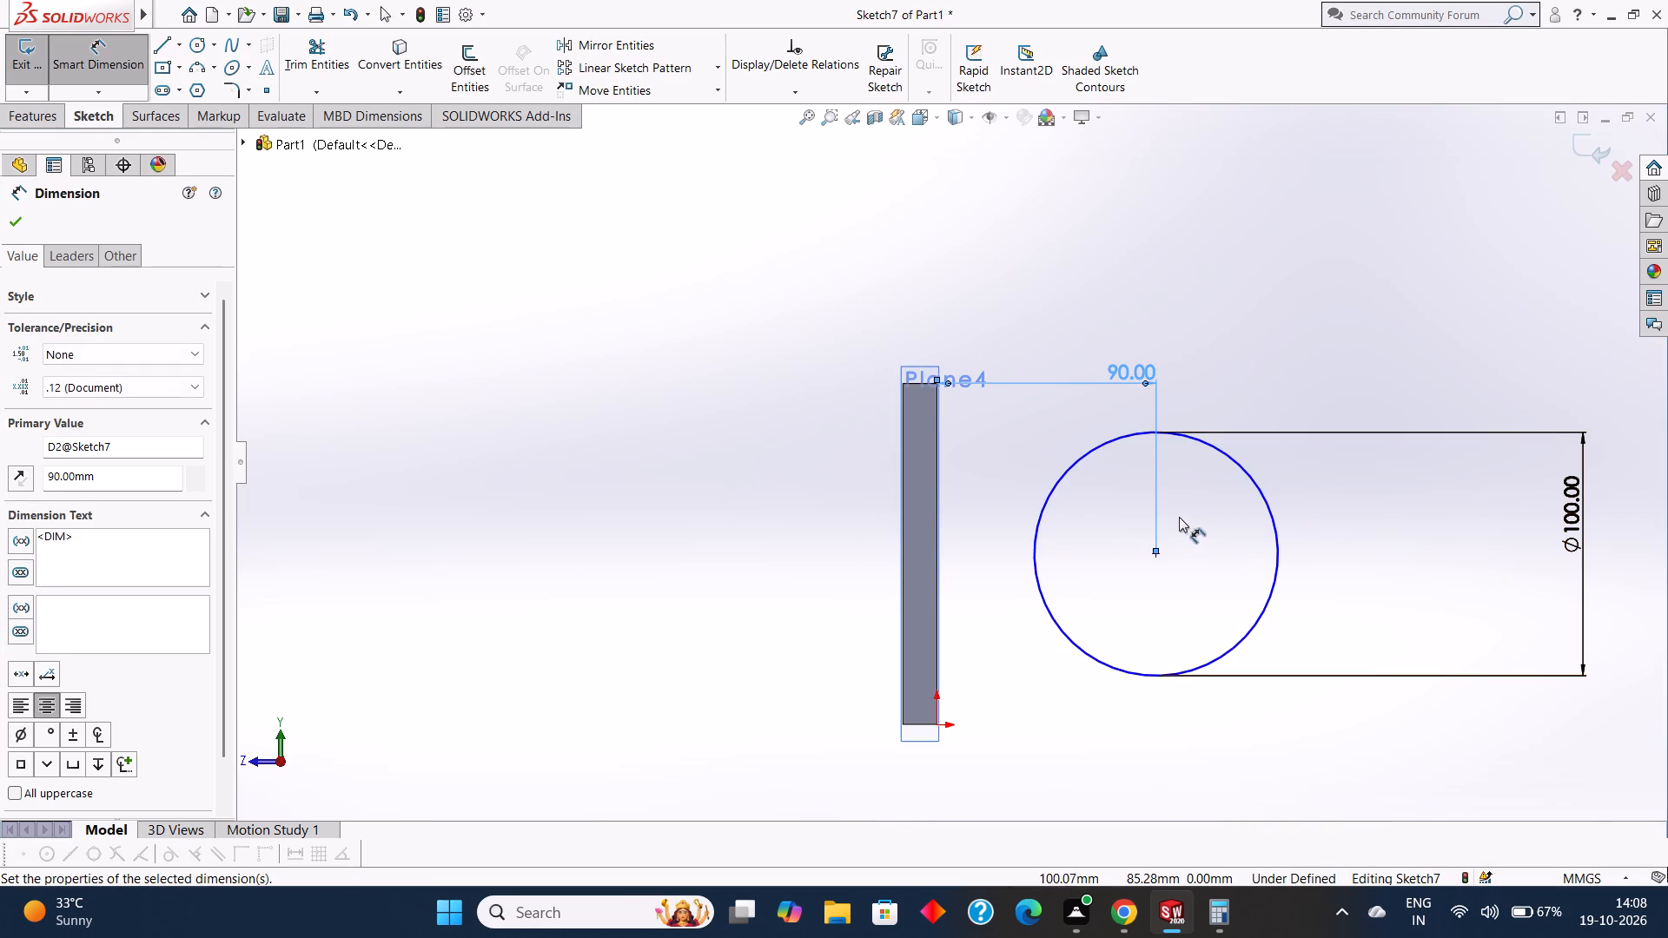
pyautogui.scroll(3, 1136, 582)
pyautogui.moveTo(1161, 655); pyautogui.dragTo(1092, 567, button='middle')
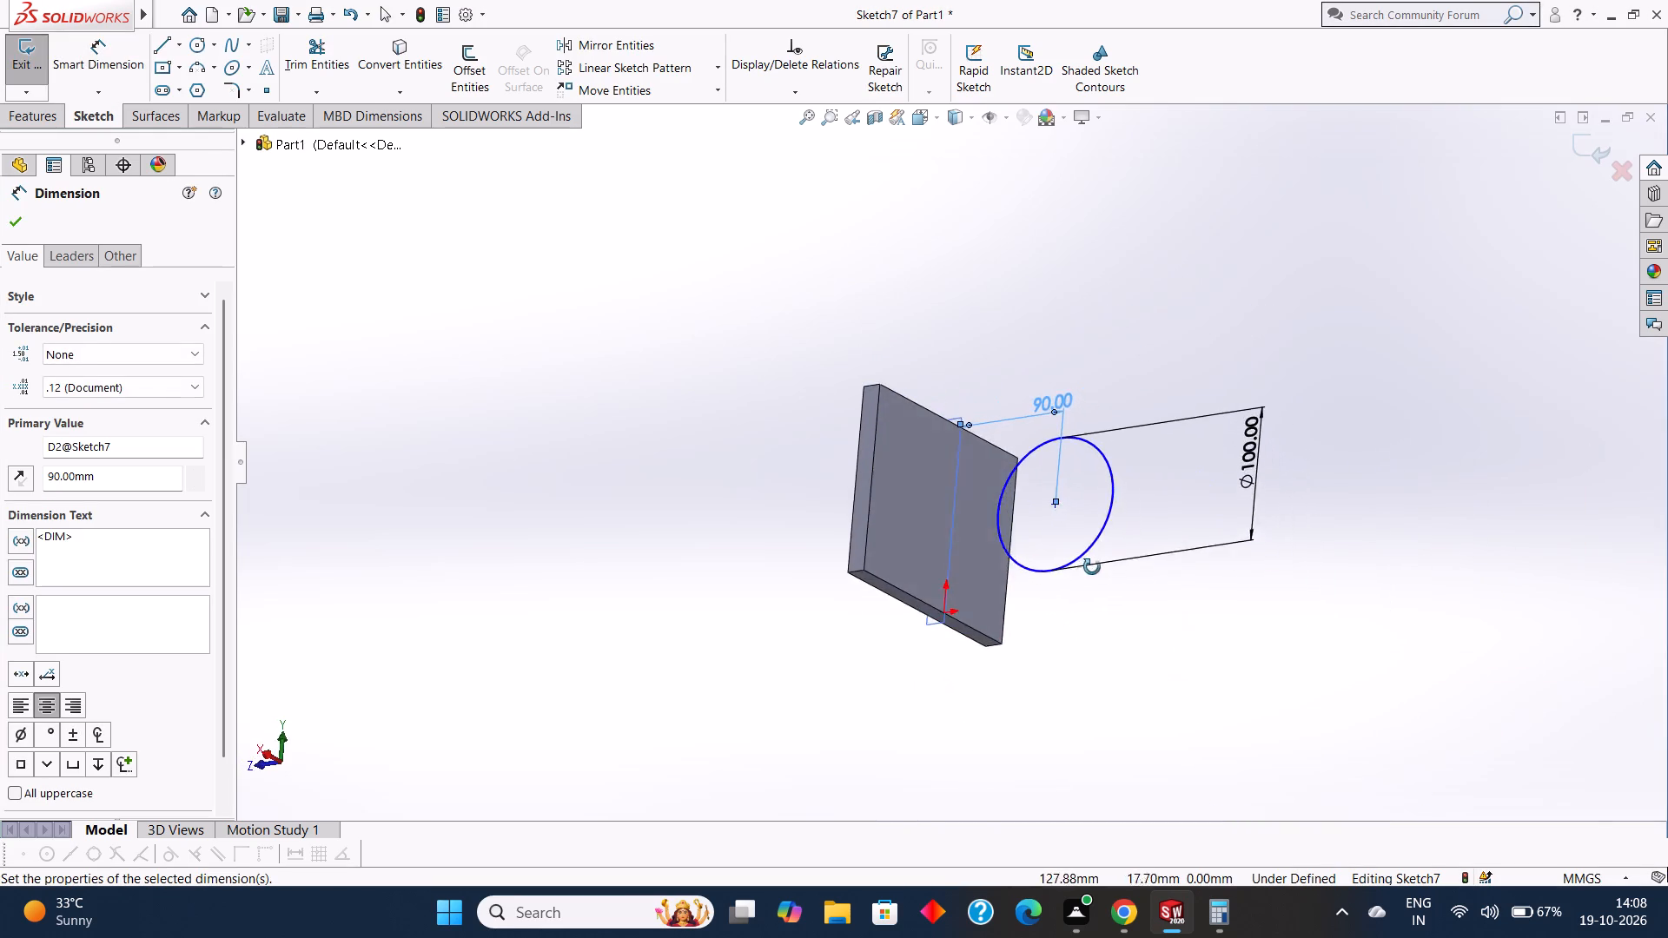
pyautogui.moveTo(1092, 567); pyautogui.dragTo(1030, 384, button='middle')
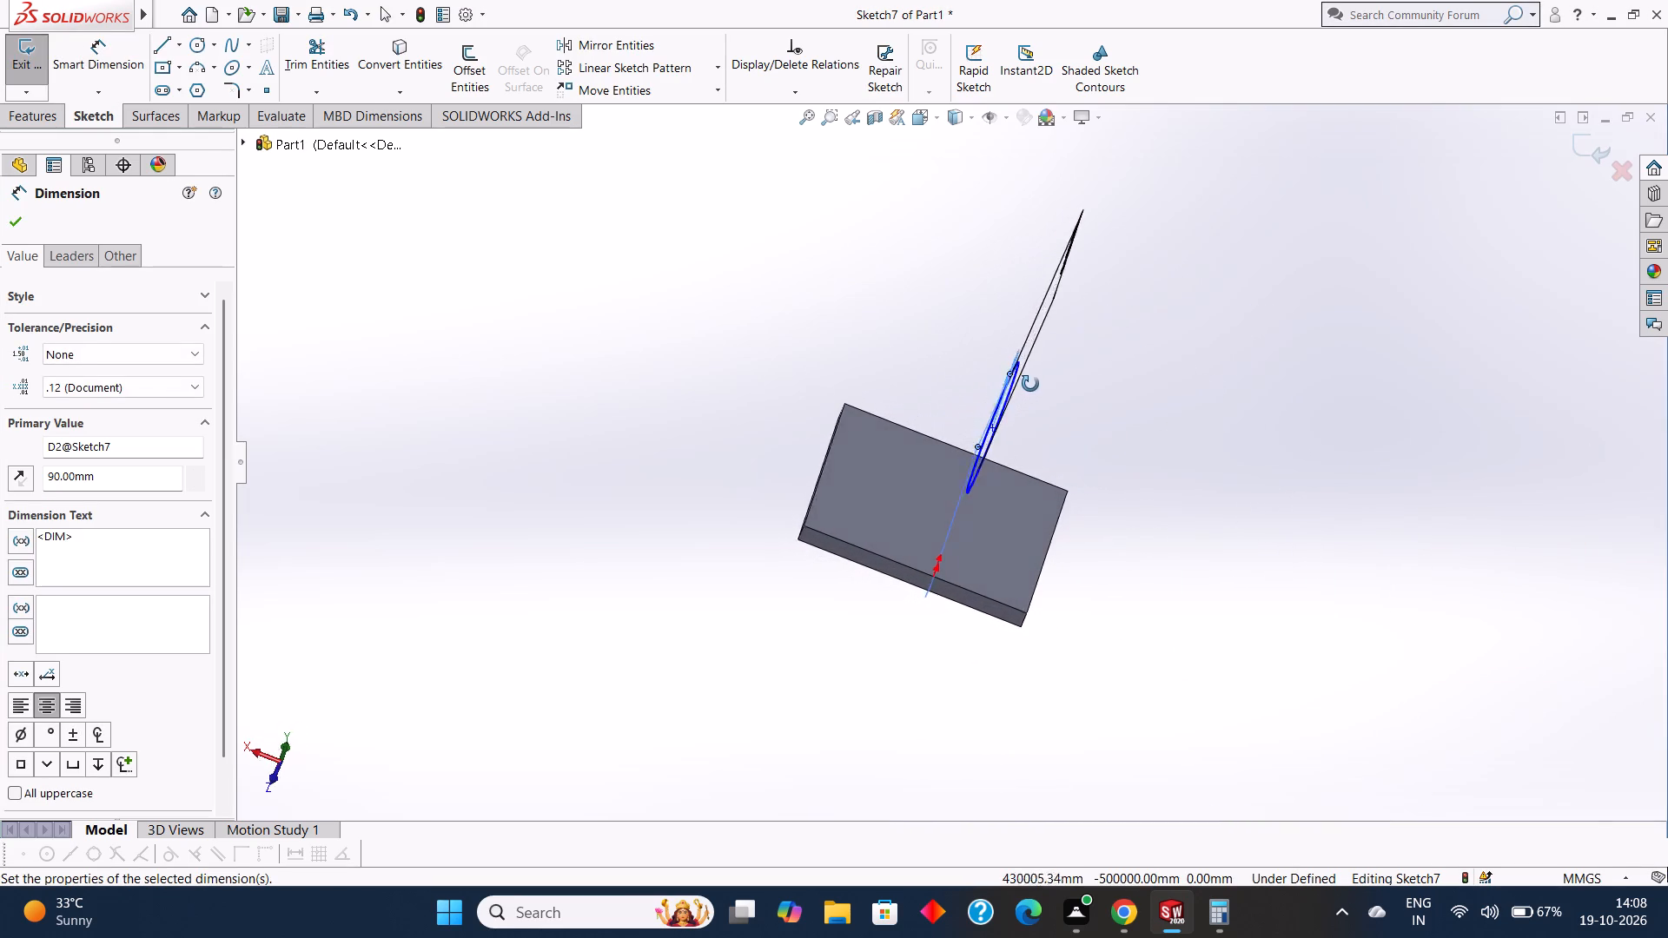
pyautogui.moveTo(1030, 384); pyautogui.dragTo(1030, 383, button='middle')
pyautogui.moveTo(1188, 487); pyautogui.dragTo(1201, 406, button='middle')
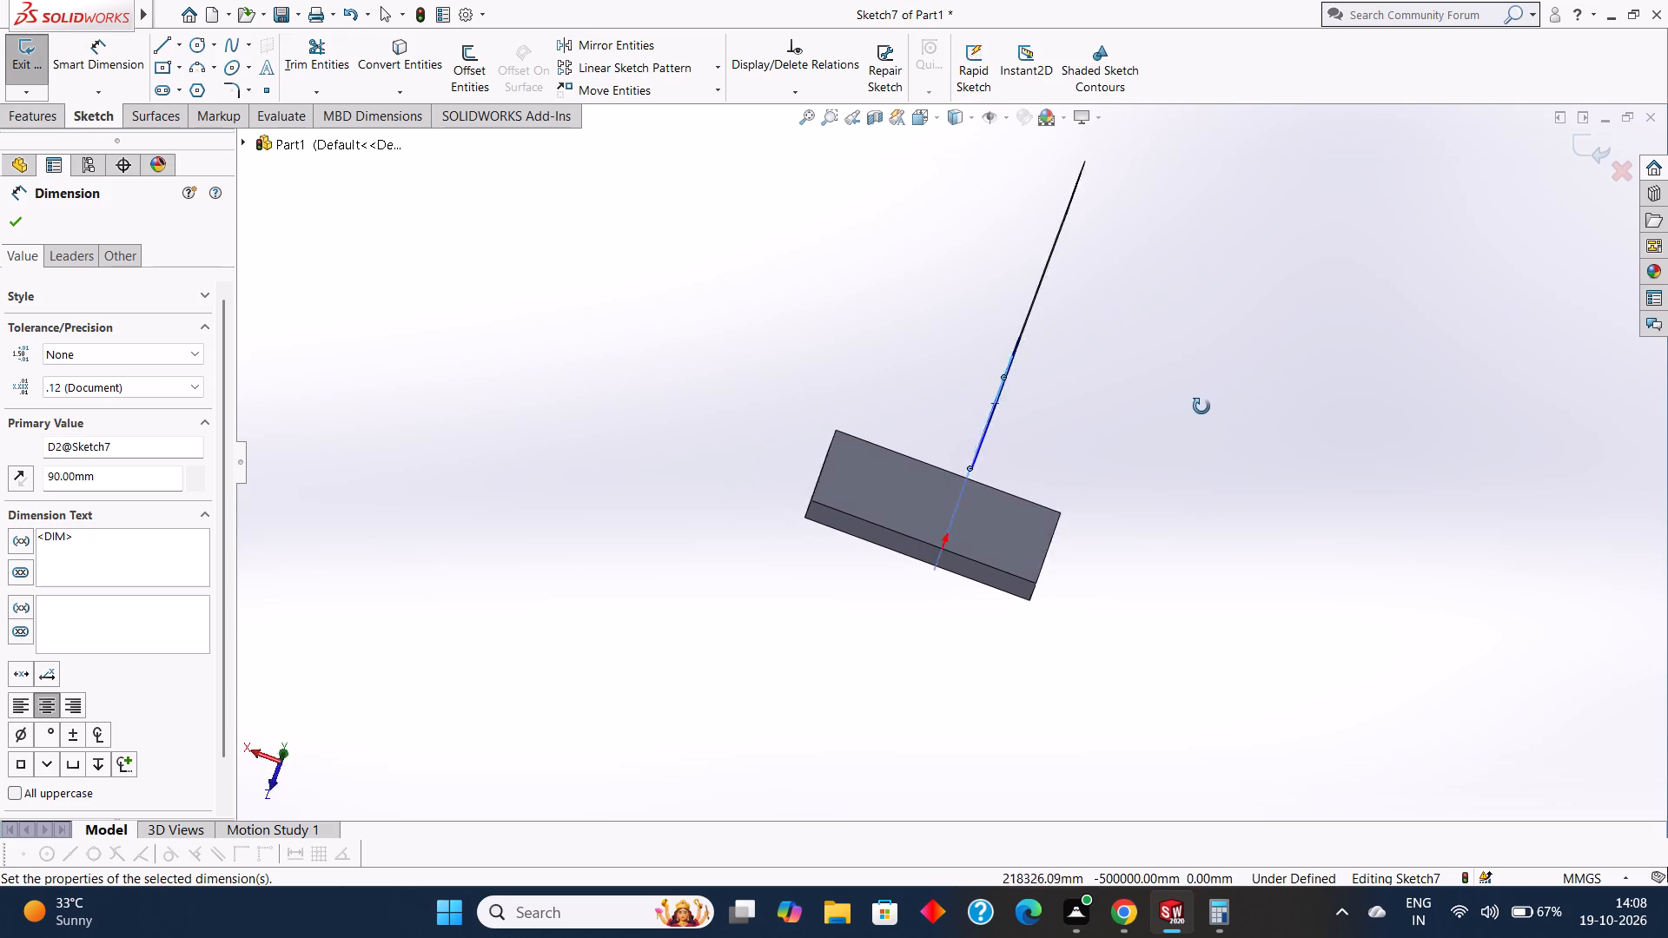
pyautogui.moveTo(1201, 406); pyautogui.dragTo(1270, 472, button='middle')
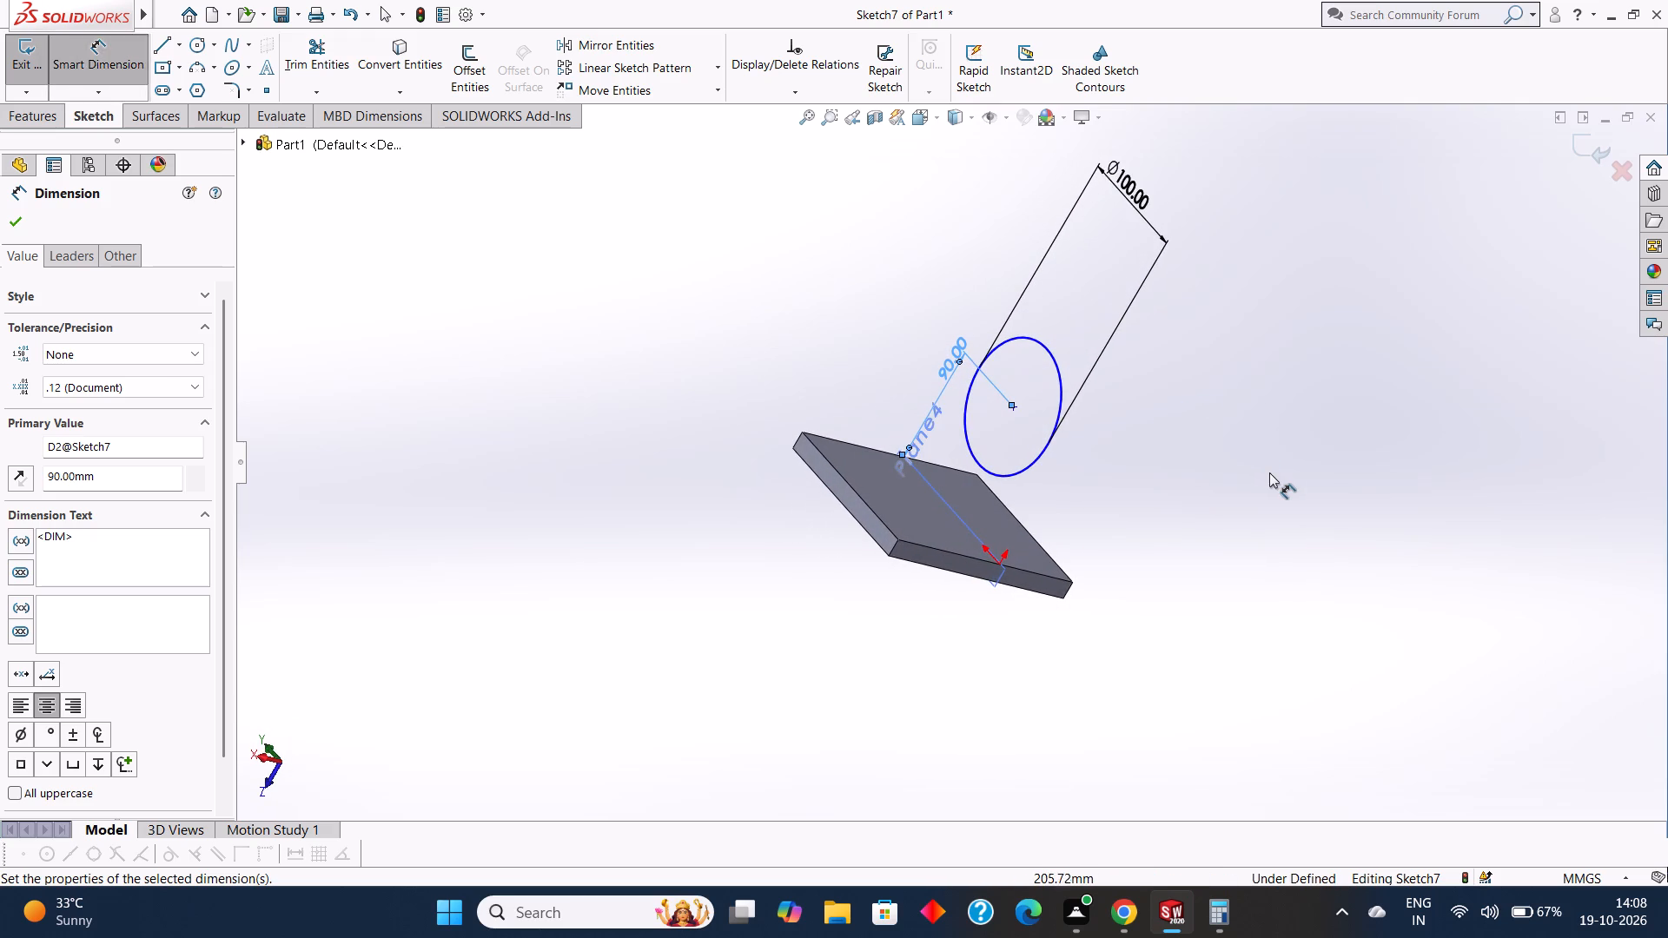
pyautogui.moveTo(1269, 472); pyautogui.dragTo(1256, 441, button='middle')
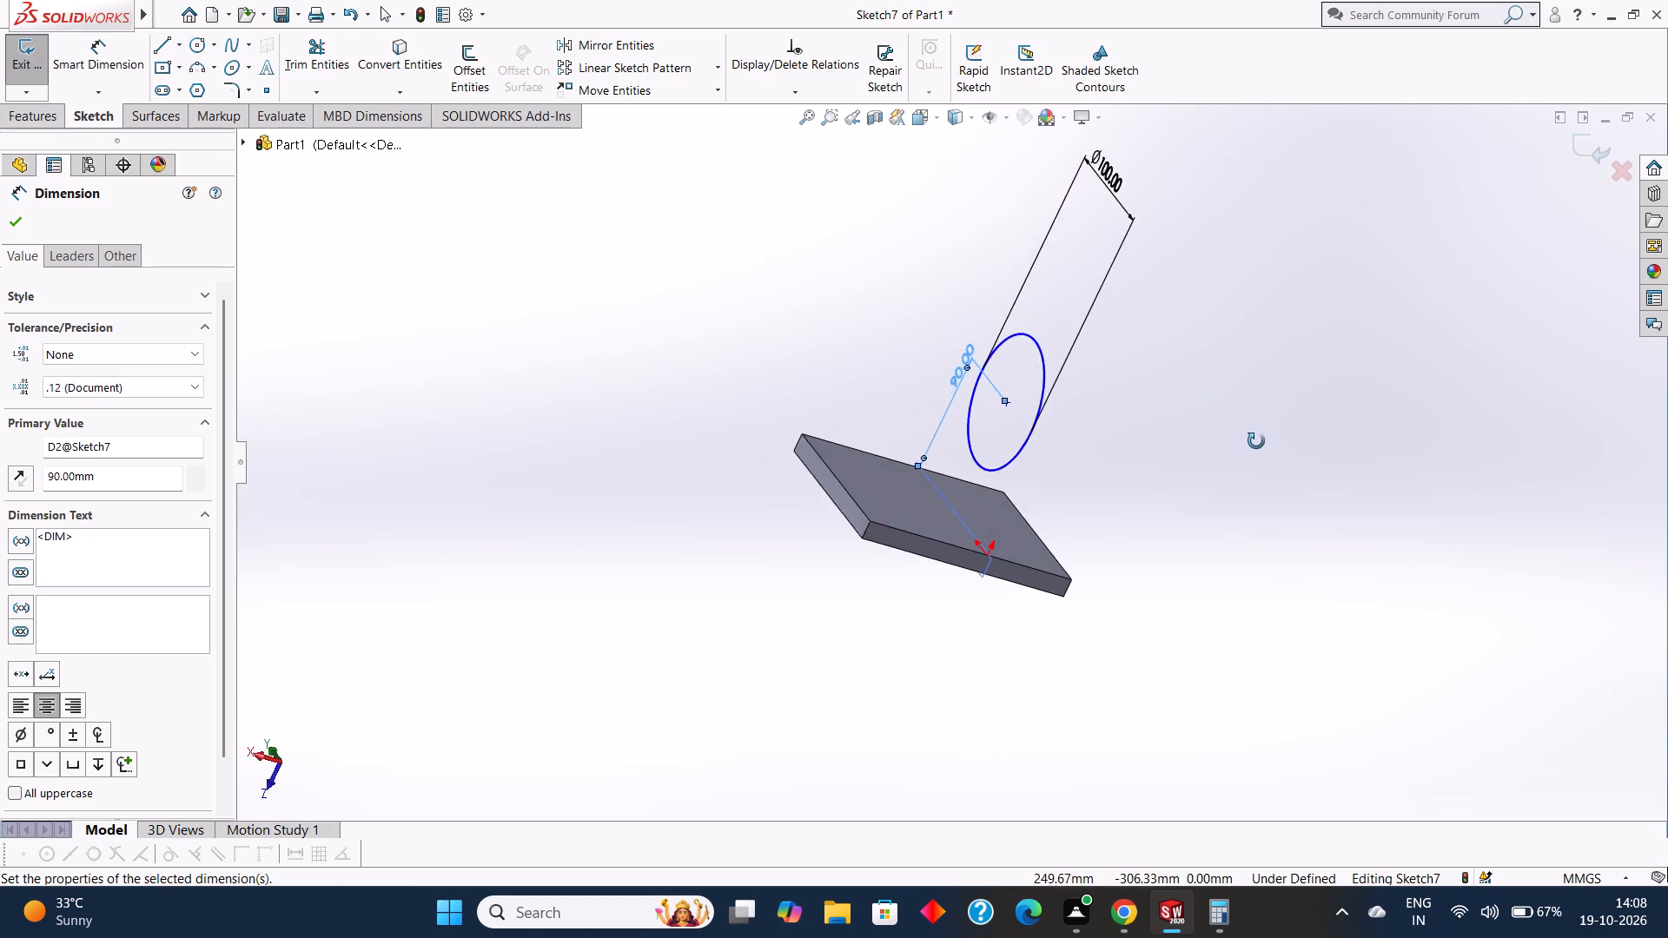
pyautogui.moveTo(1256, 441); pyautogui.dragTo(1252, 456, button='middle')
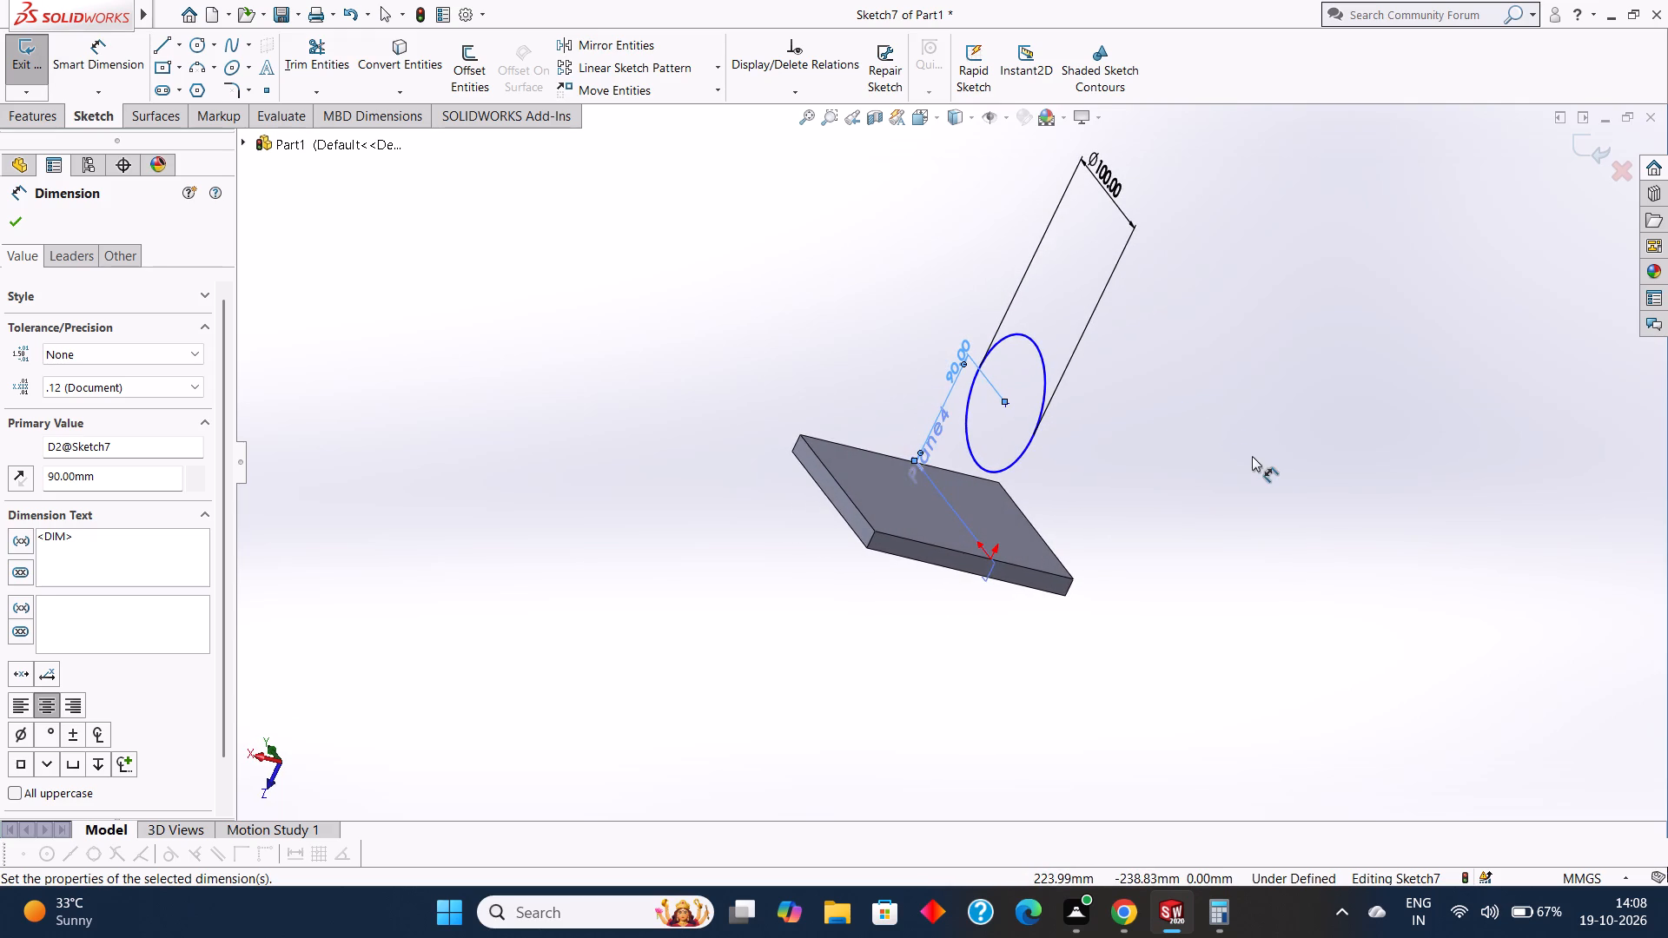
pyautogui.moveTo(1248, 456); pyautogui.dragTo(1251, 453, button='middle')
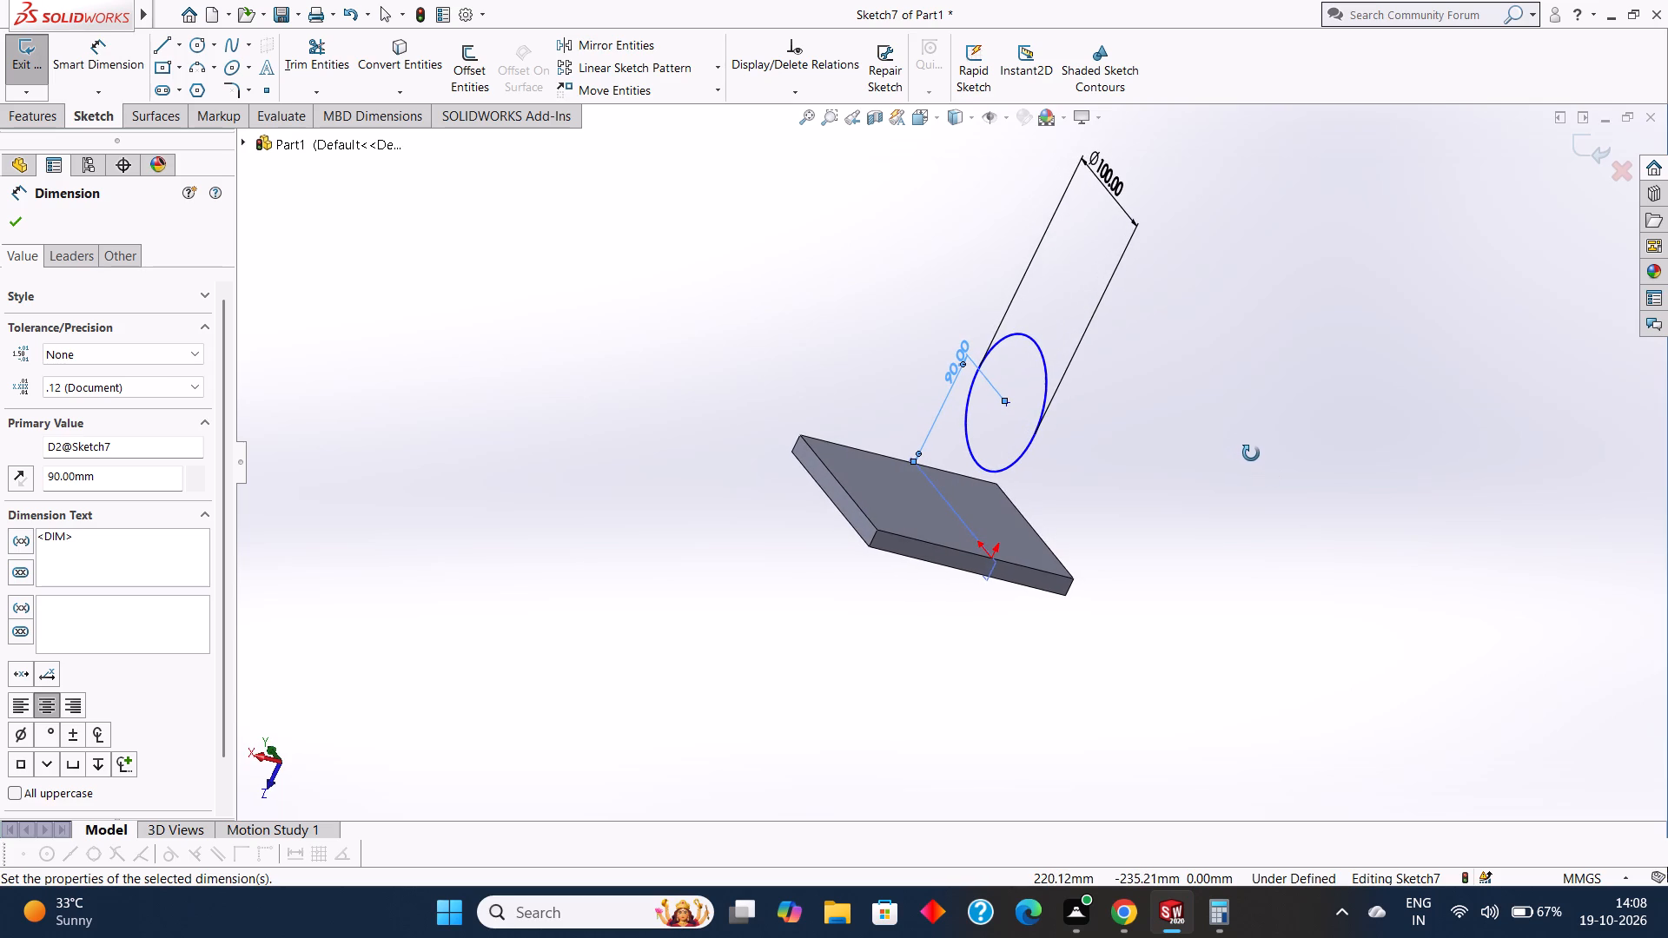
pyautogui.moveTo(1251, 453); pyautogui.dragTo(1247, 454, button='middle')
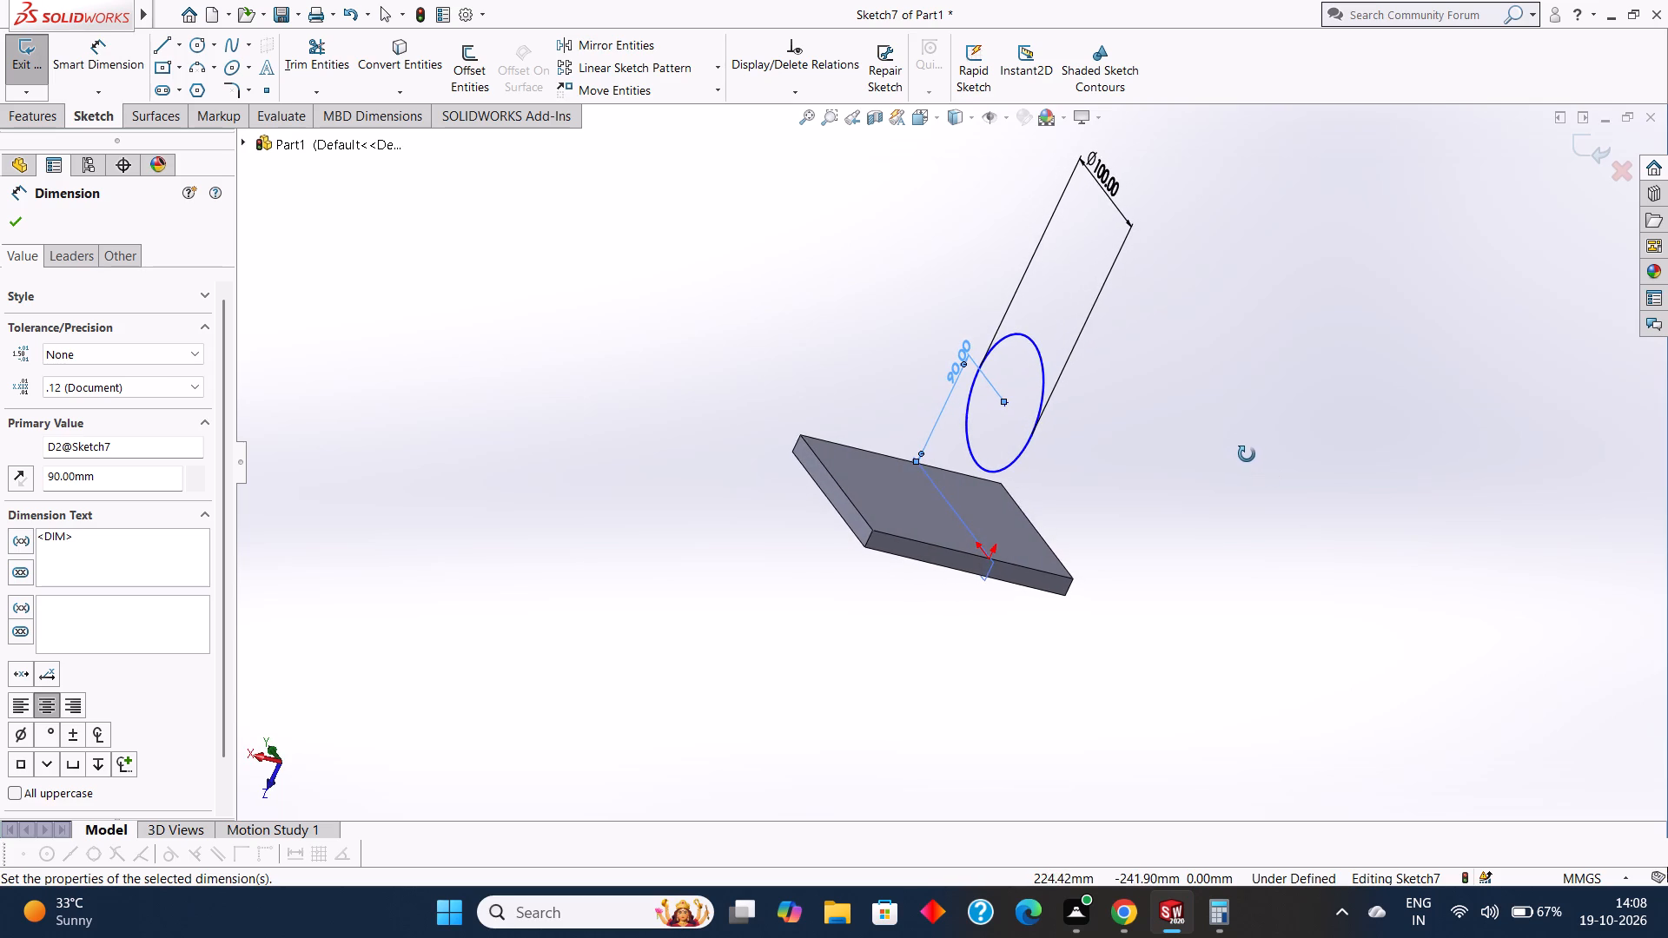
pyautogui.moveTo(1247, 454); pyautogui.dragTo(1235, 454, button='middle')
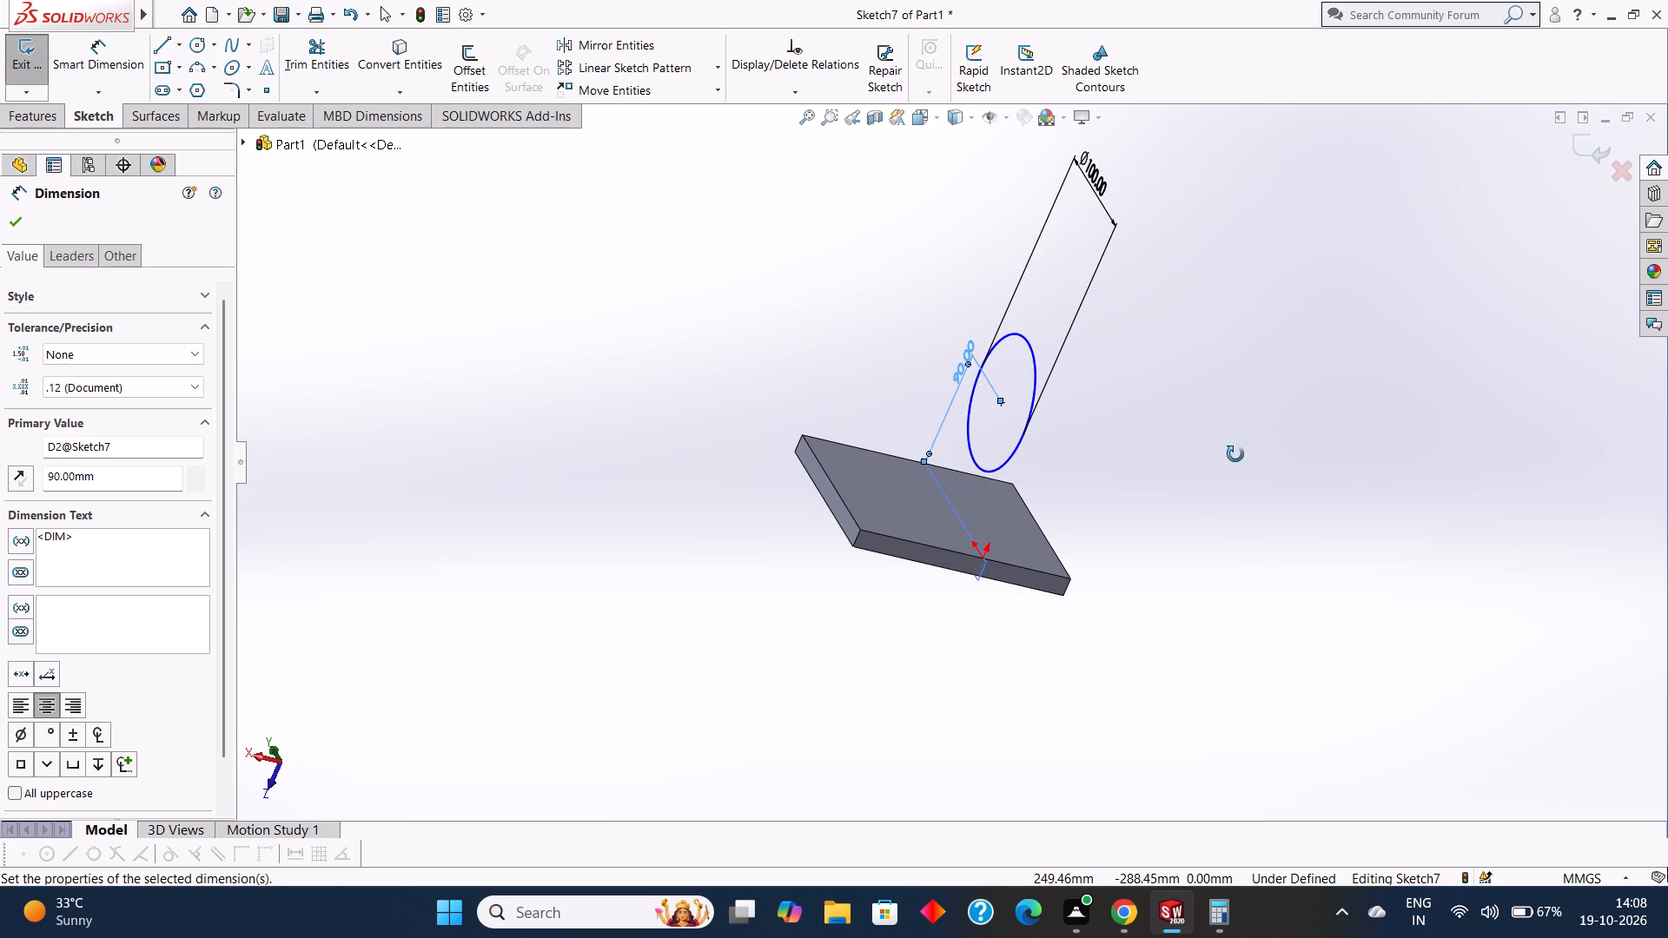
pyautogui.moveTo(1235, 454); pyautogui.dragTo(1229, 468, button='middle')
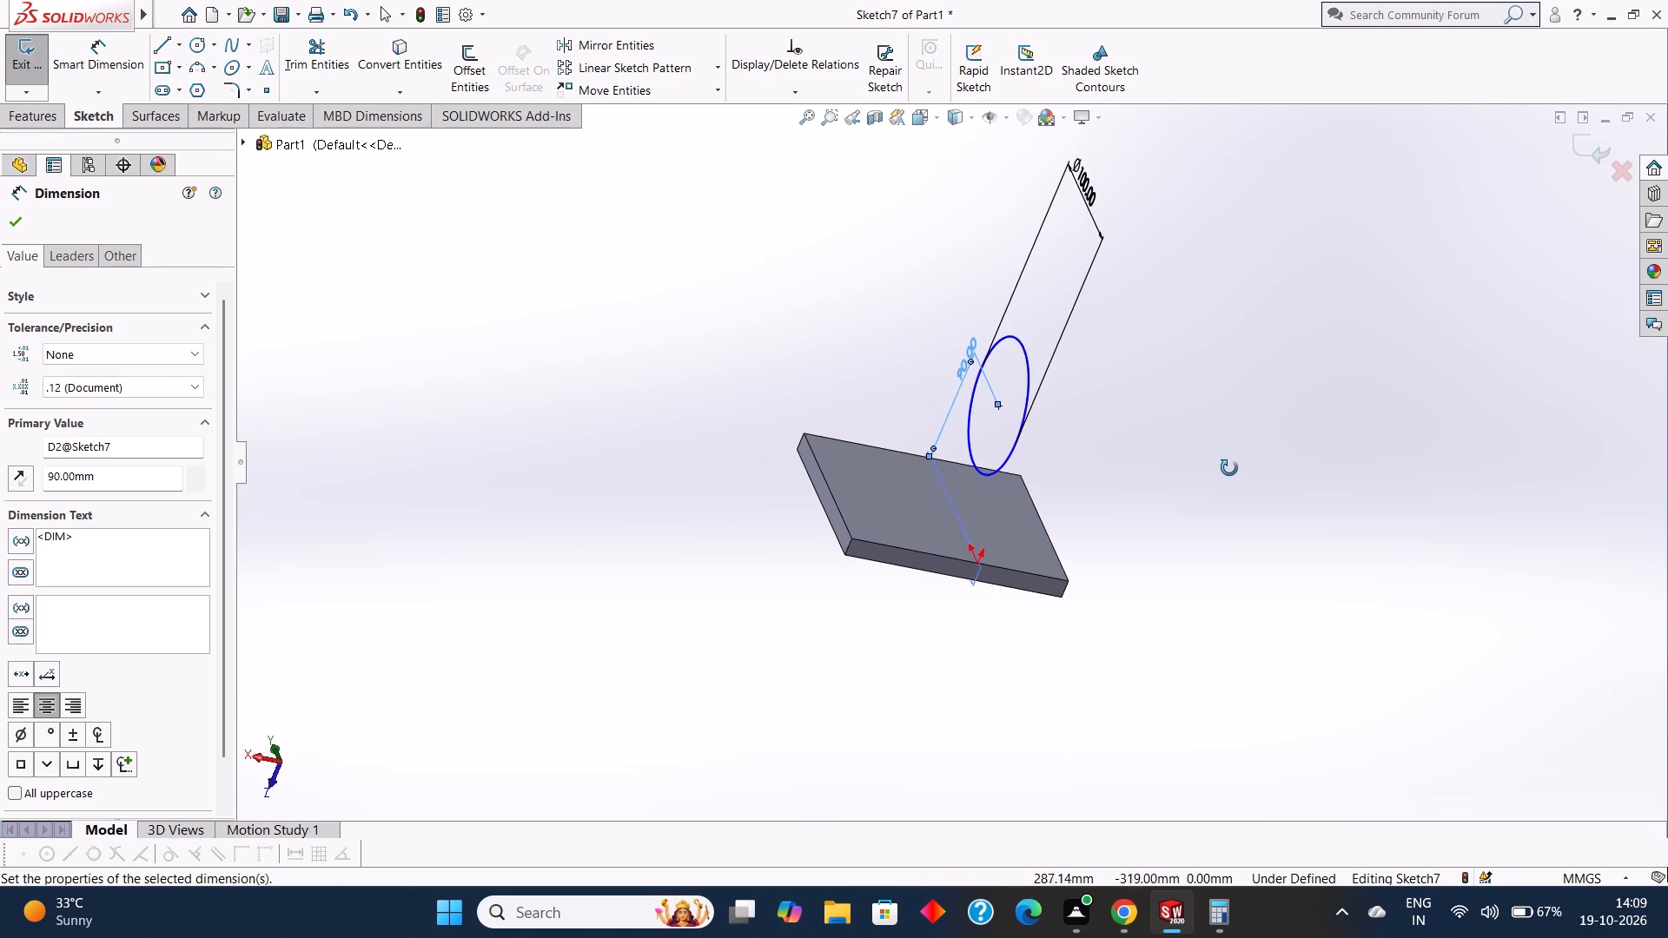
pyautogui.moveTo(1229, 468); pyautogui.dragTo(1225, 470, button='middle')
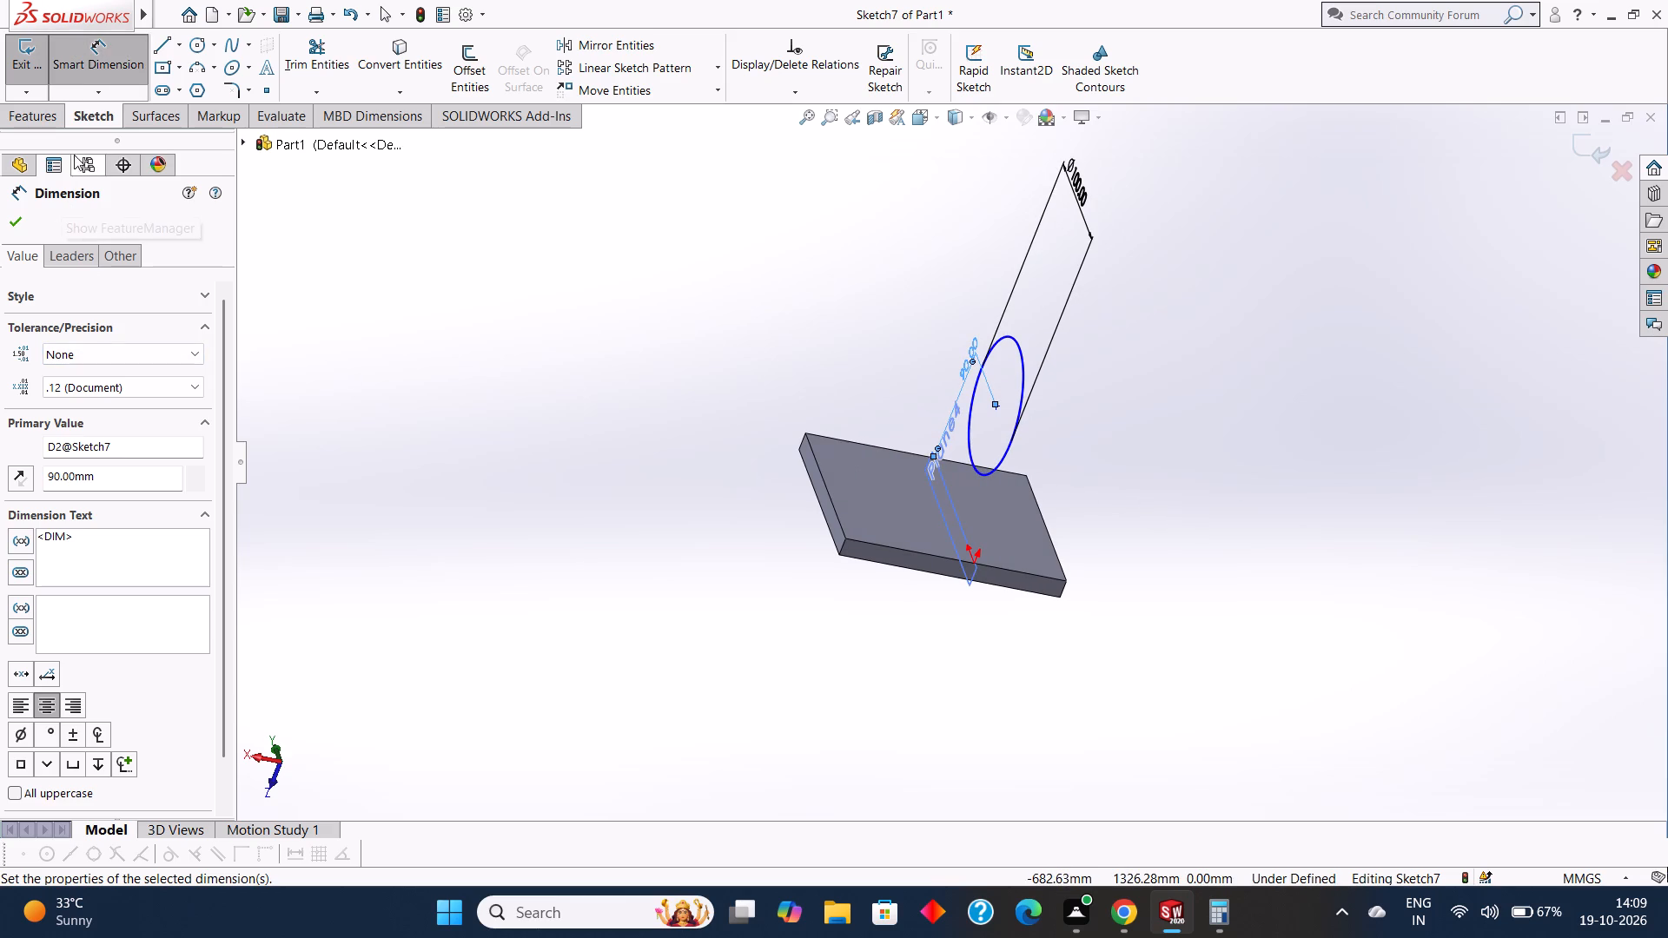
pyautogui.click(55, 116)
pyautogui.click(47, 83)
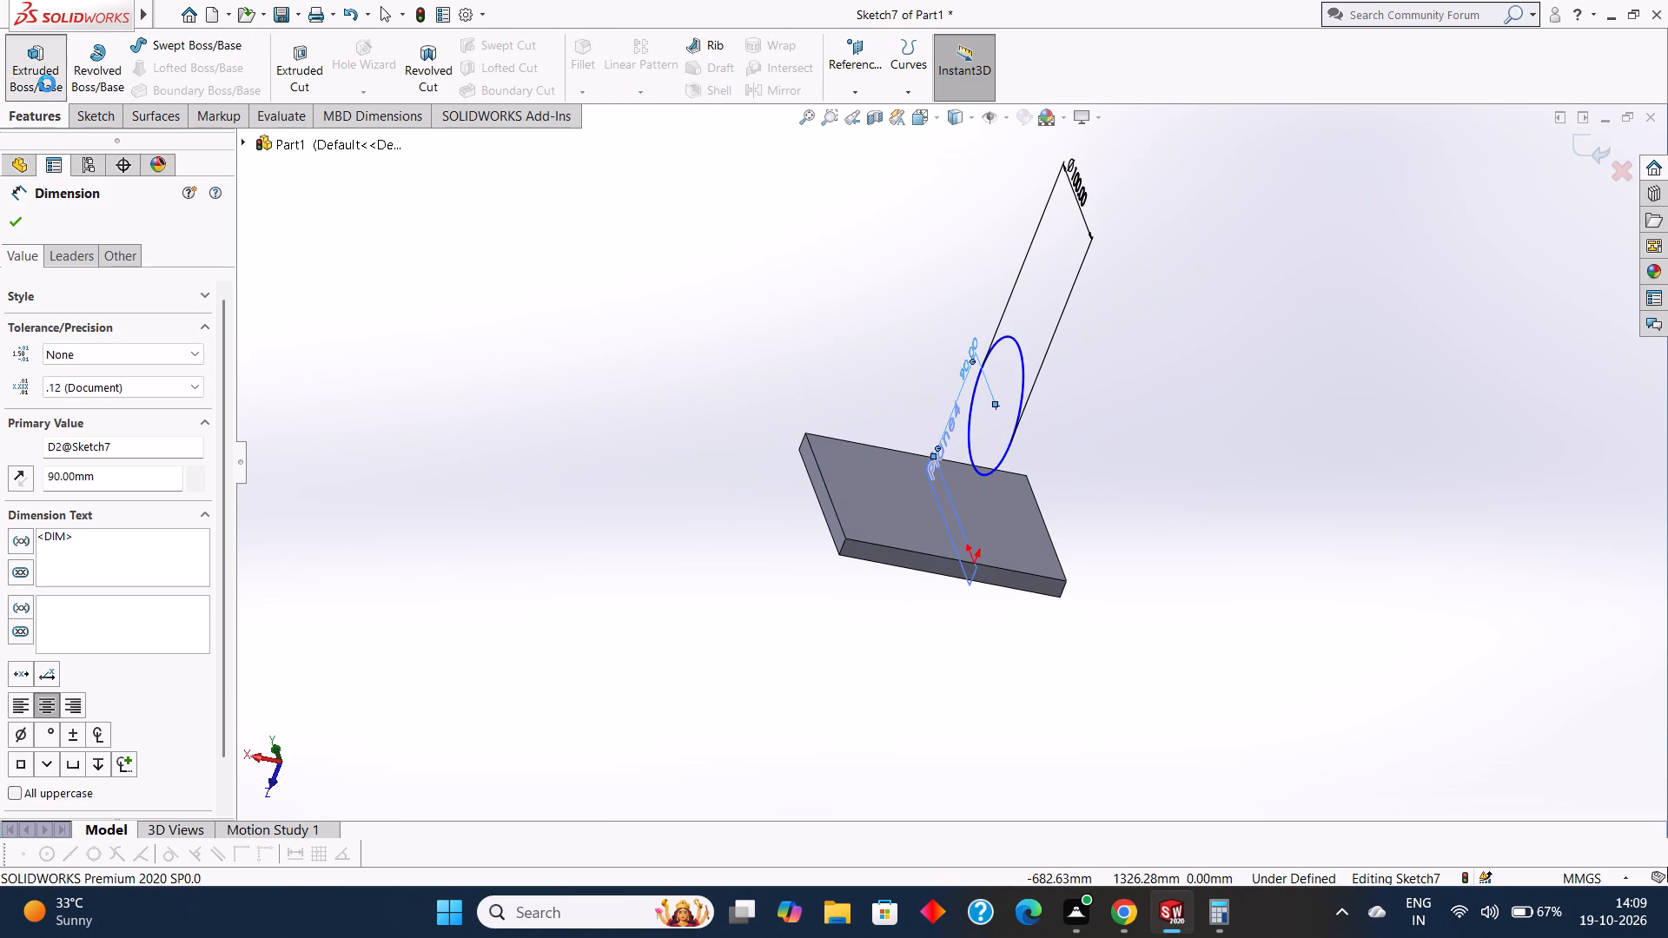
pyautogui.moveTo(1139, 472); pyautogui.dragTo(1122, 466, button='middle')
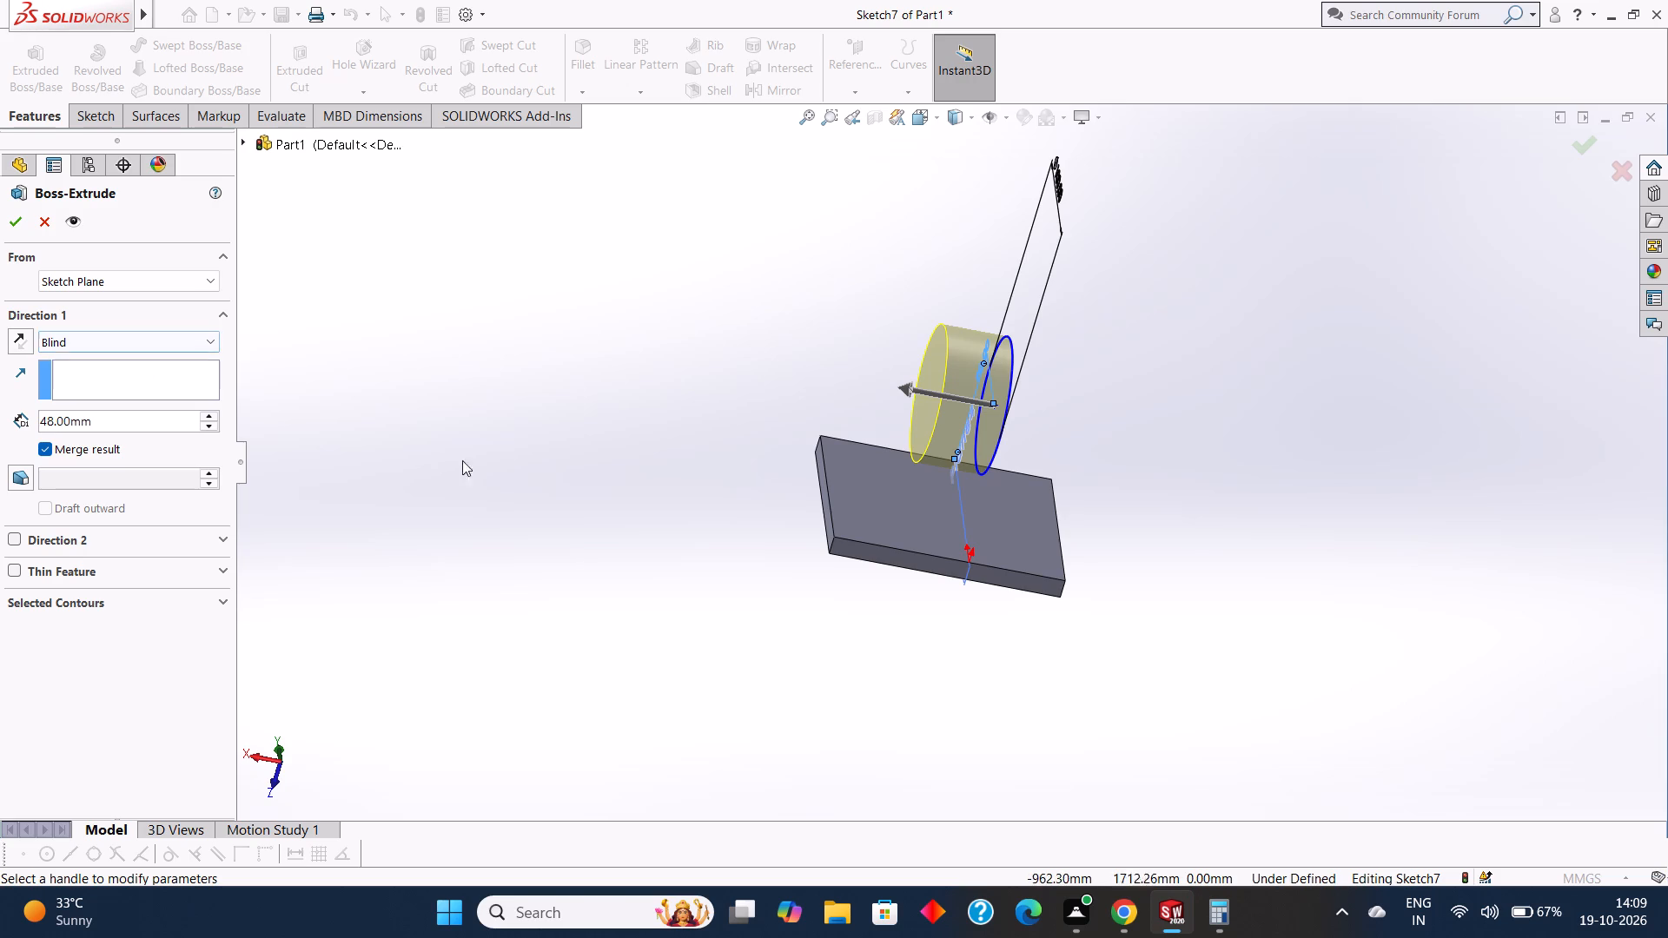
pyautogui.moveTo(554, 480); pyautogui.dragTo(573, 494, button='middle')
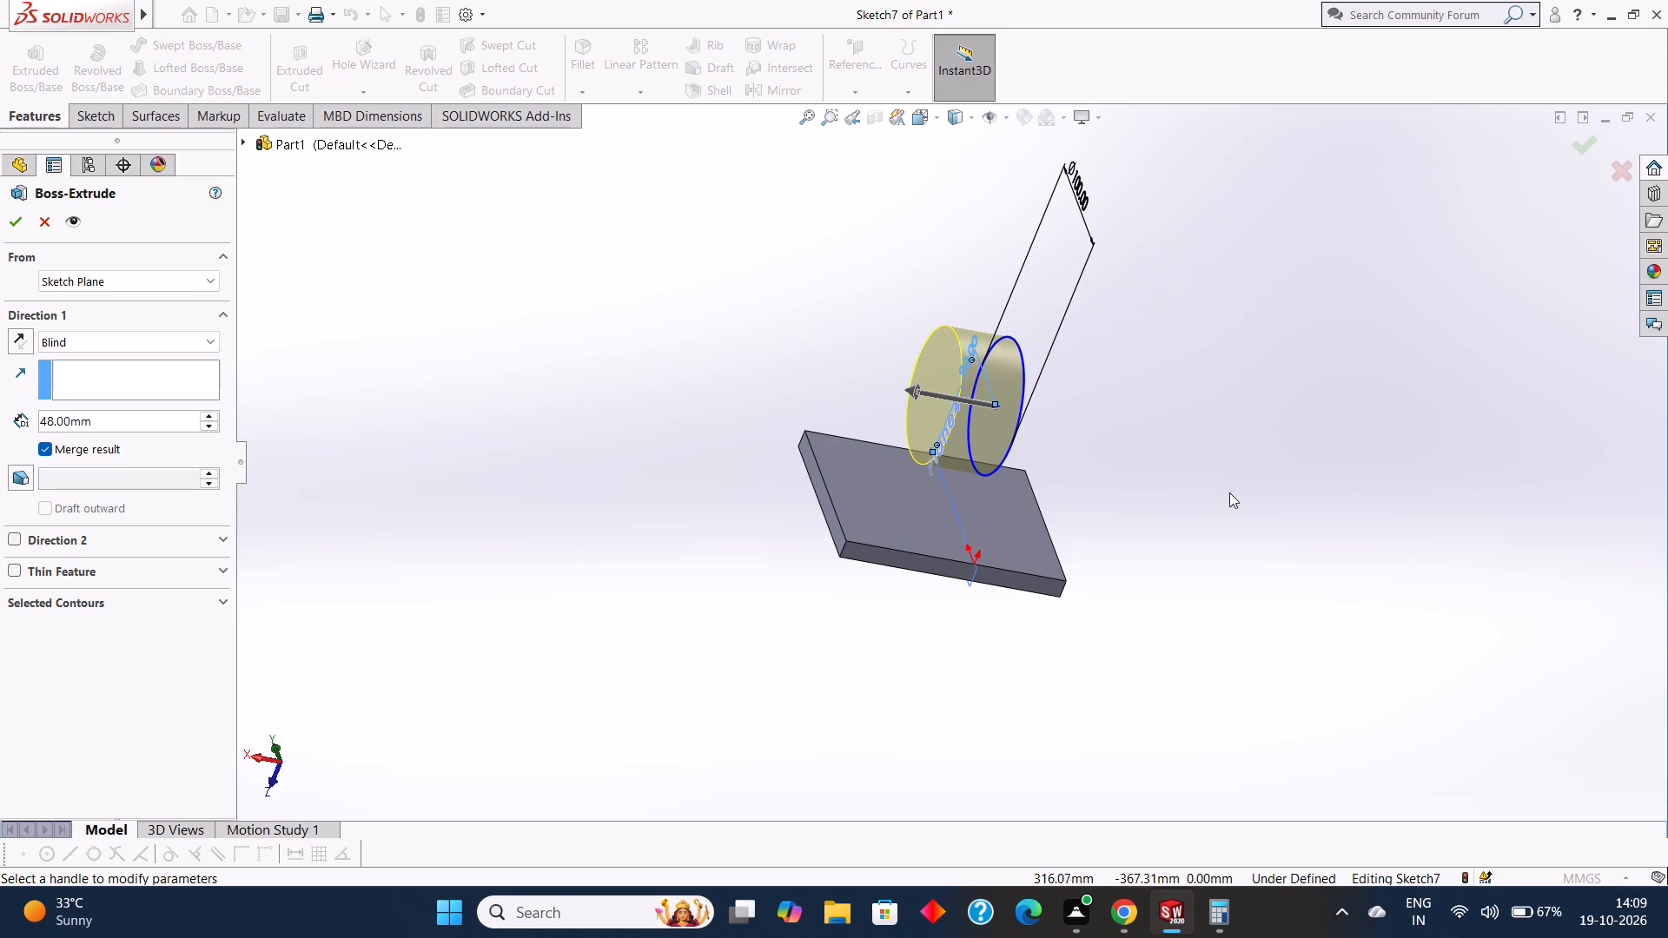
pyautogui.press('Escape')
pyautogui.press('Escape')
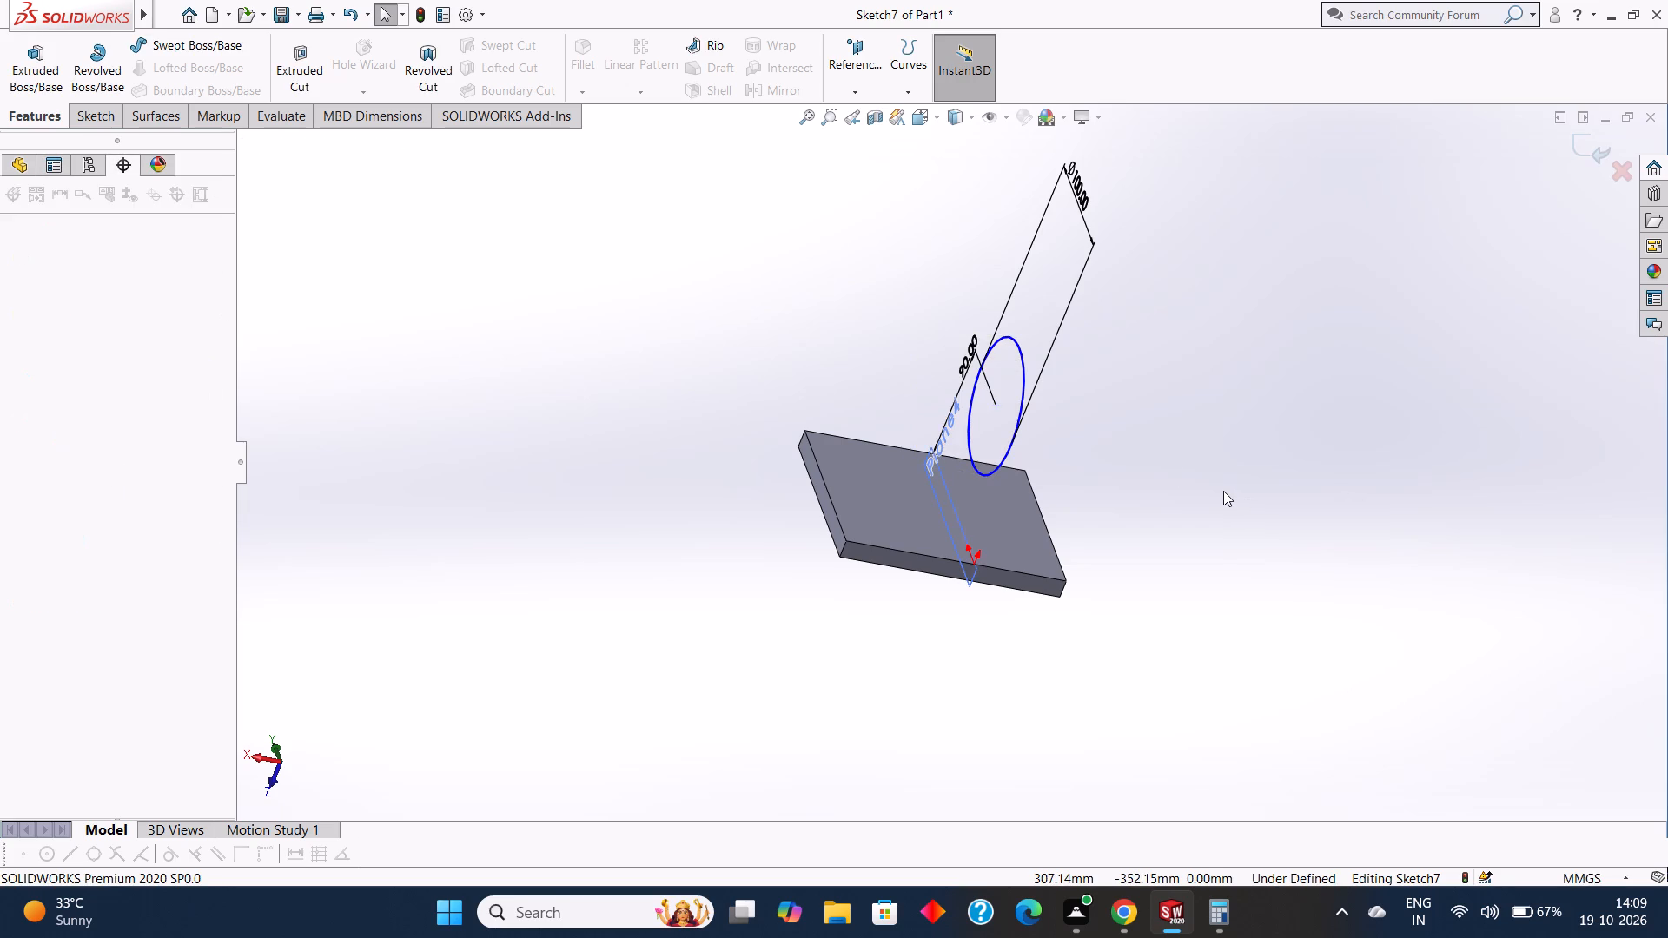
# Inspect the dimensioned circle sketch against the plate at an angle, close up and from further out.
pyautogui.moveTo(1181, 426); pyautogui.dragTo(1268, 470, button='middle')
pyautogui.scroll(-3, 1126, 472)
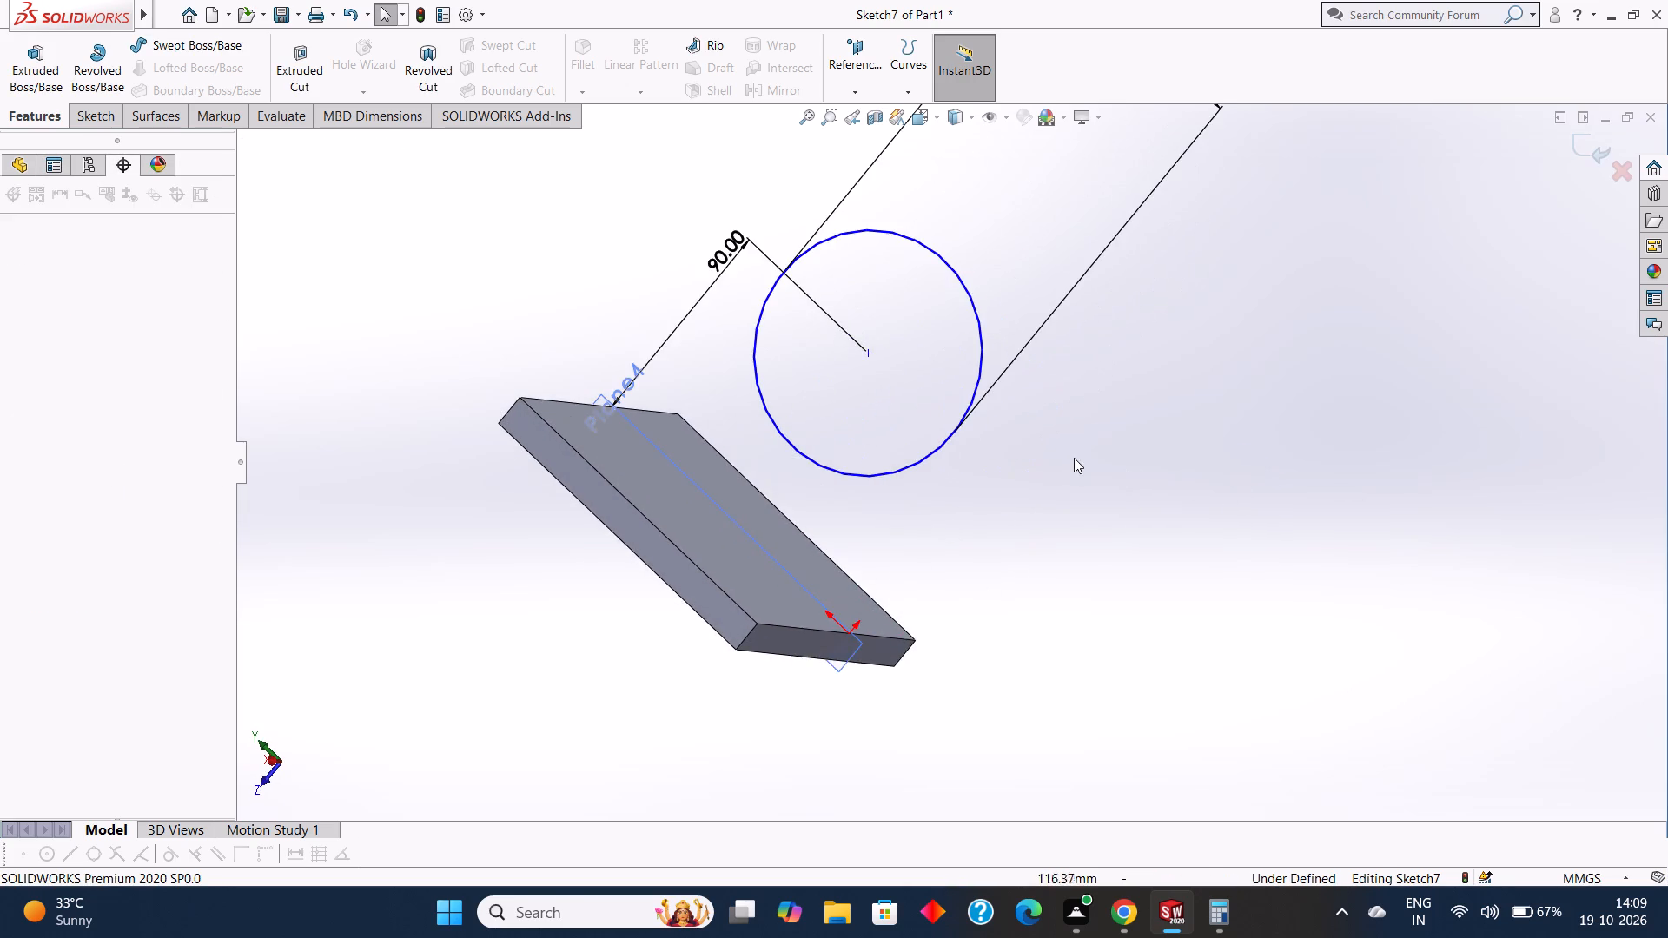
pyautogui.scroll(6, 1074, 458)
pyautogui.moveTo(1048, 494); pyautogui.dragTo(1137, 494, button='middle')
pyautogui.moveTo(937, 517); pyautogui.dragTo(858, 553, button='middle')
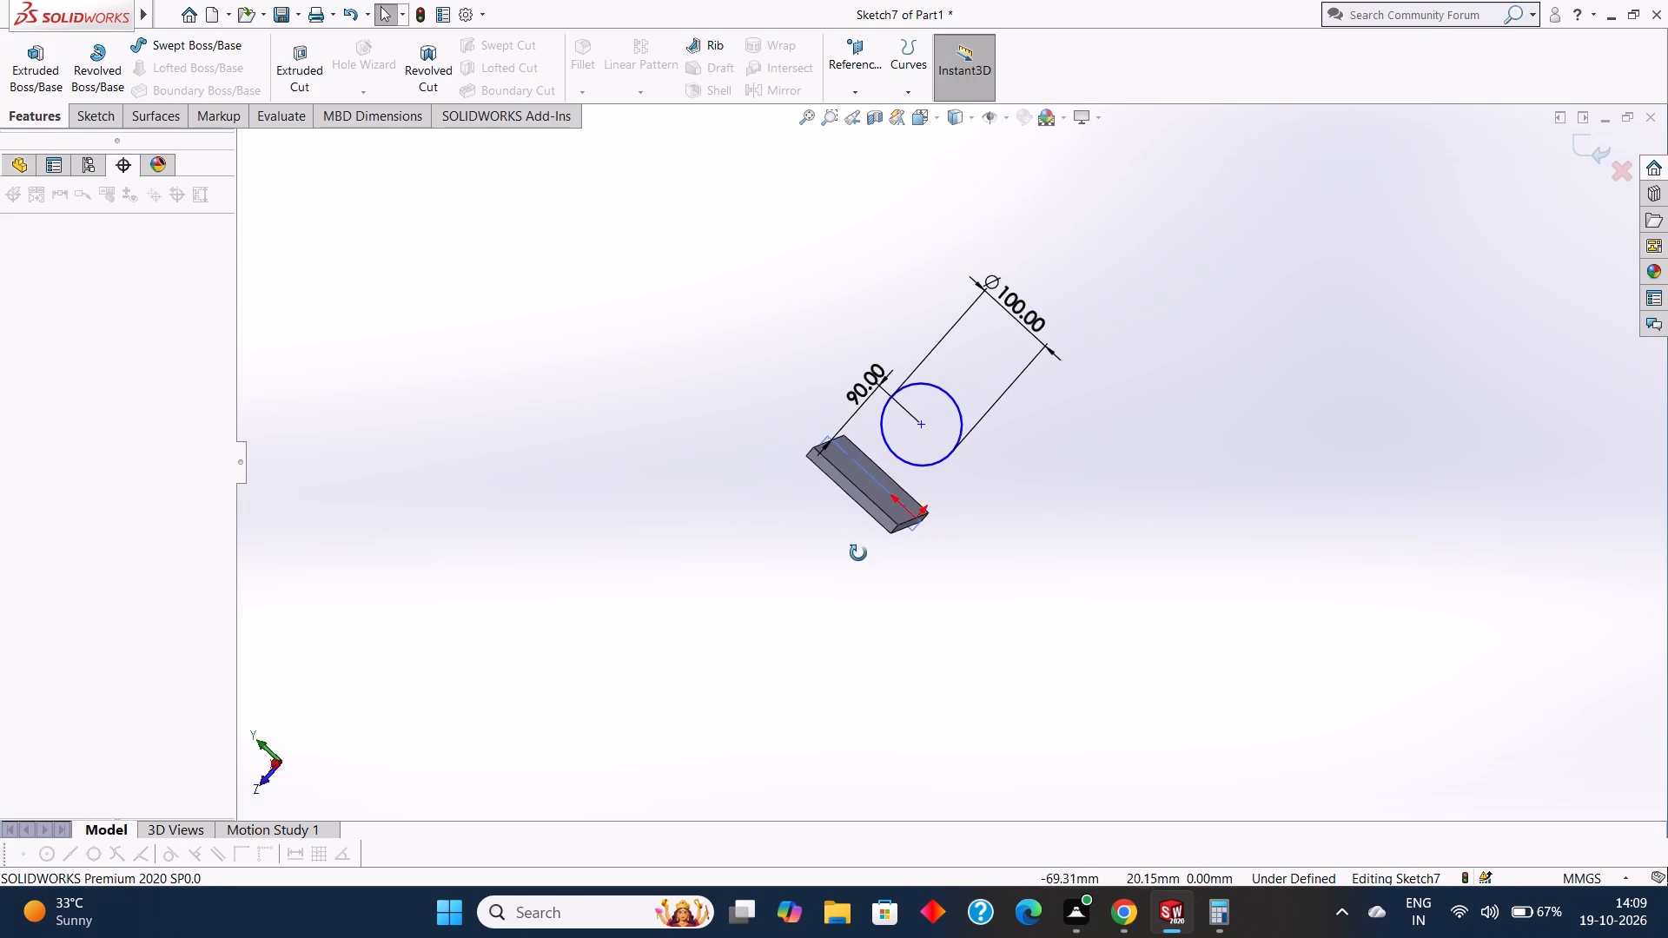
pyautogui.moveTo(858, 553); pyautogui.dragTo(857, 549, button='middle')
# View the offset plane straight on and sketch a horizontal line about 90 mm long from the circle's top point to the plate face.
pyautogui.scroll(-9, 838, 403)
pyautogui.click(864, 556)
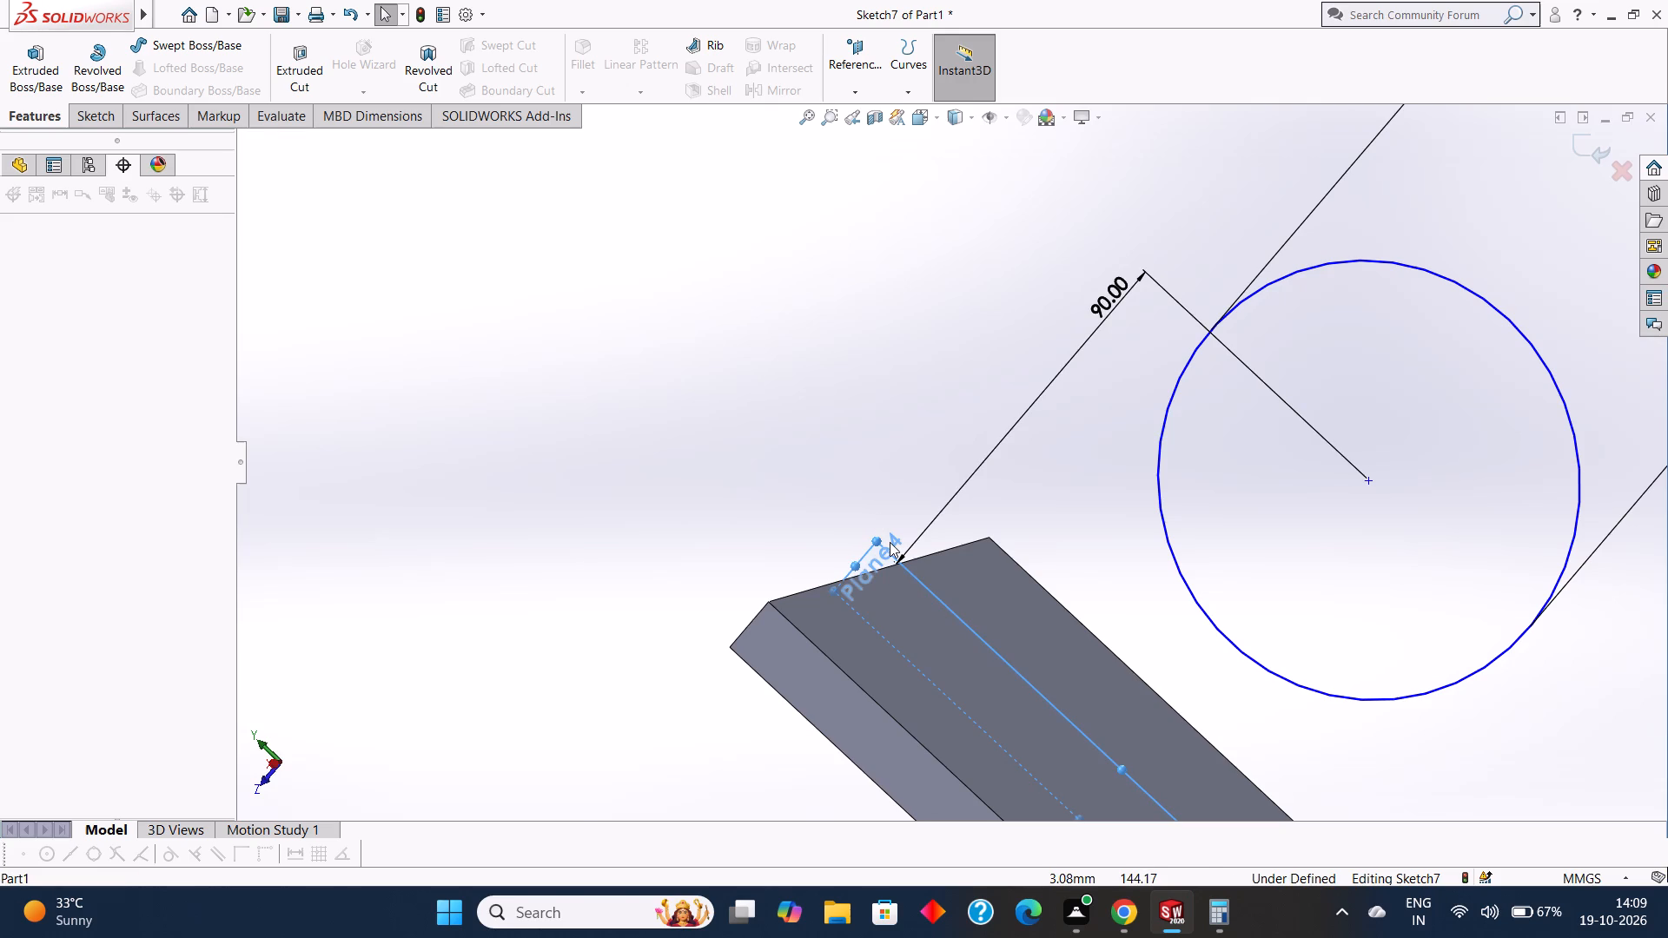
pyautogui.hotkey('ctrl', '8')
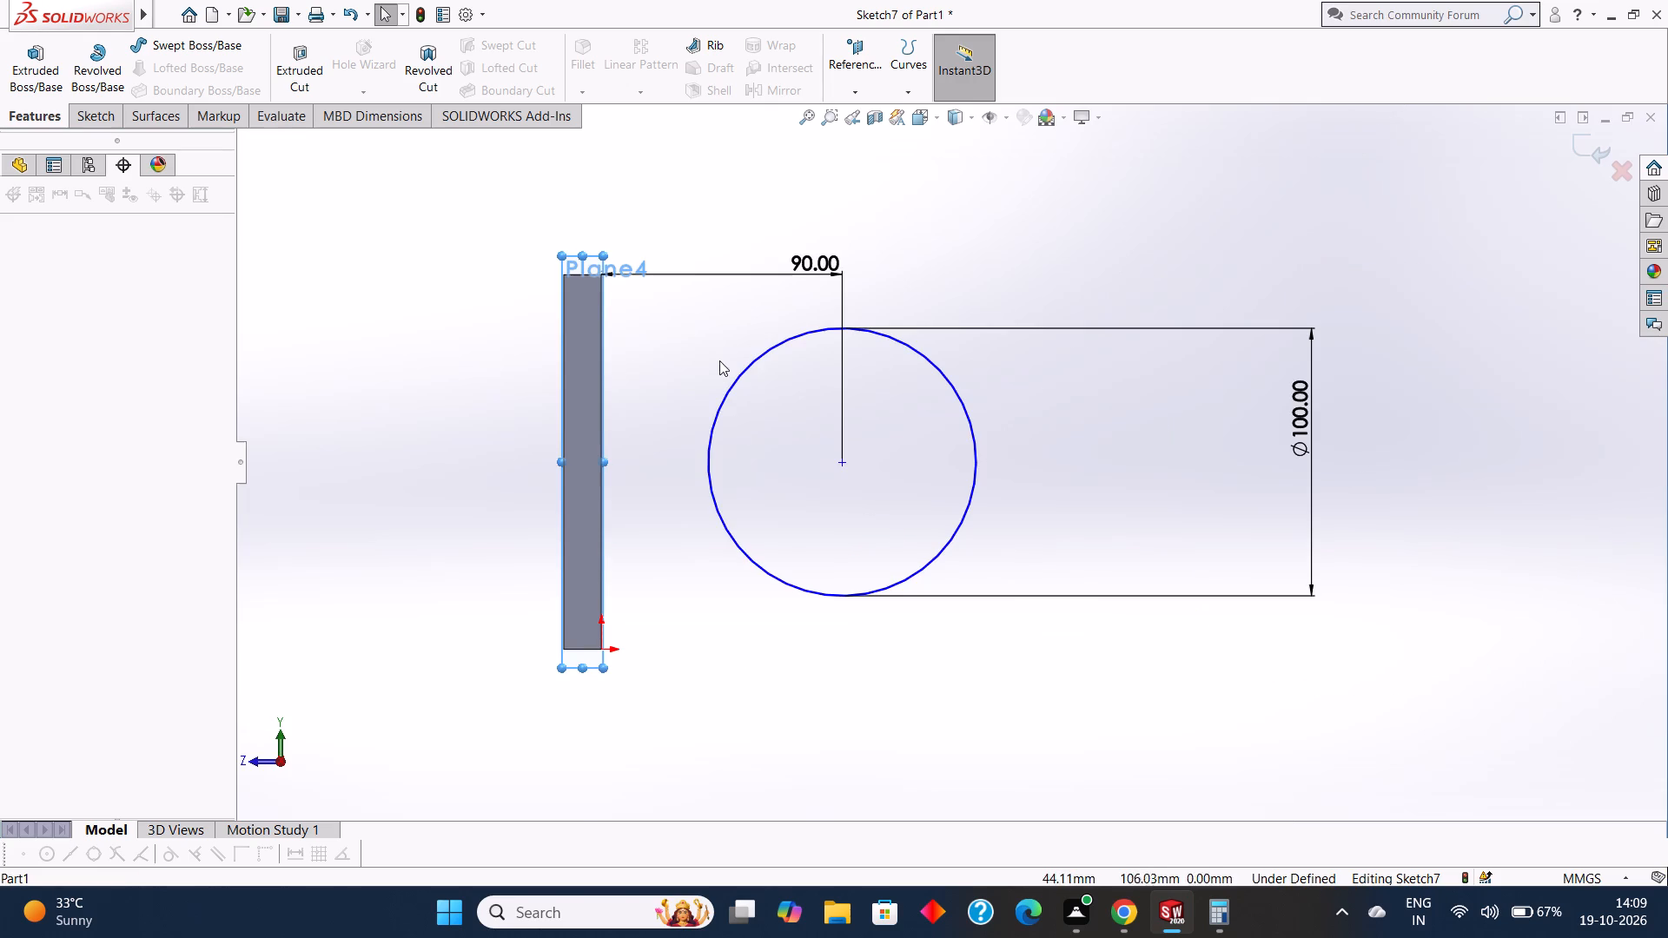
pyautogui.scroll(2, 739, 345)
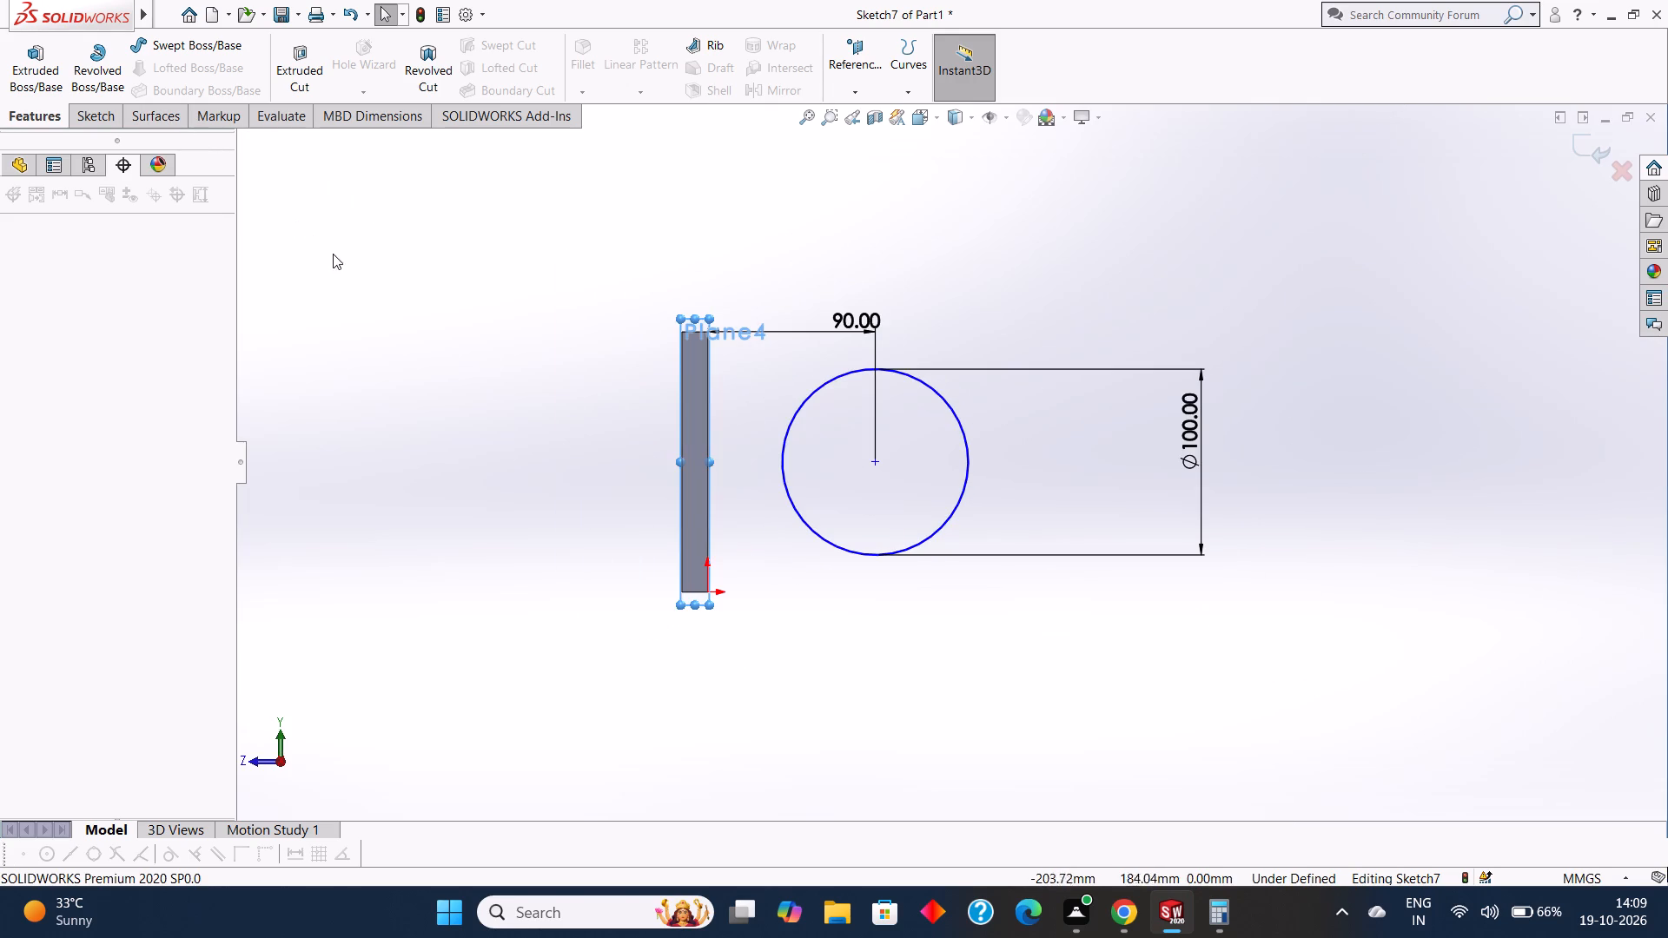
pyautogui.click(98, 119)
pyautogui.click(162, 49)
pyautogui.scroll(-3, 872, 382)
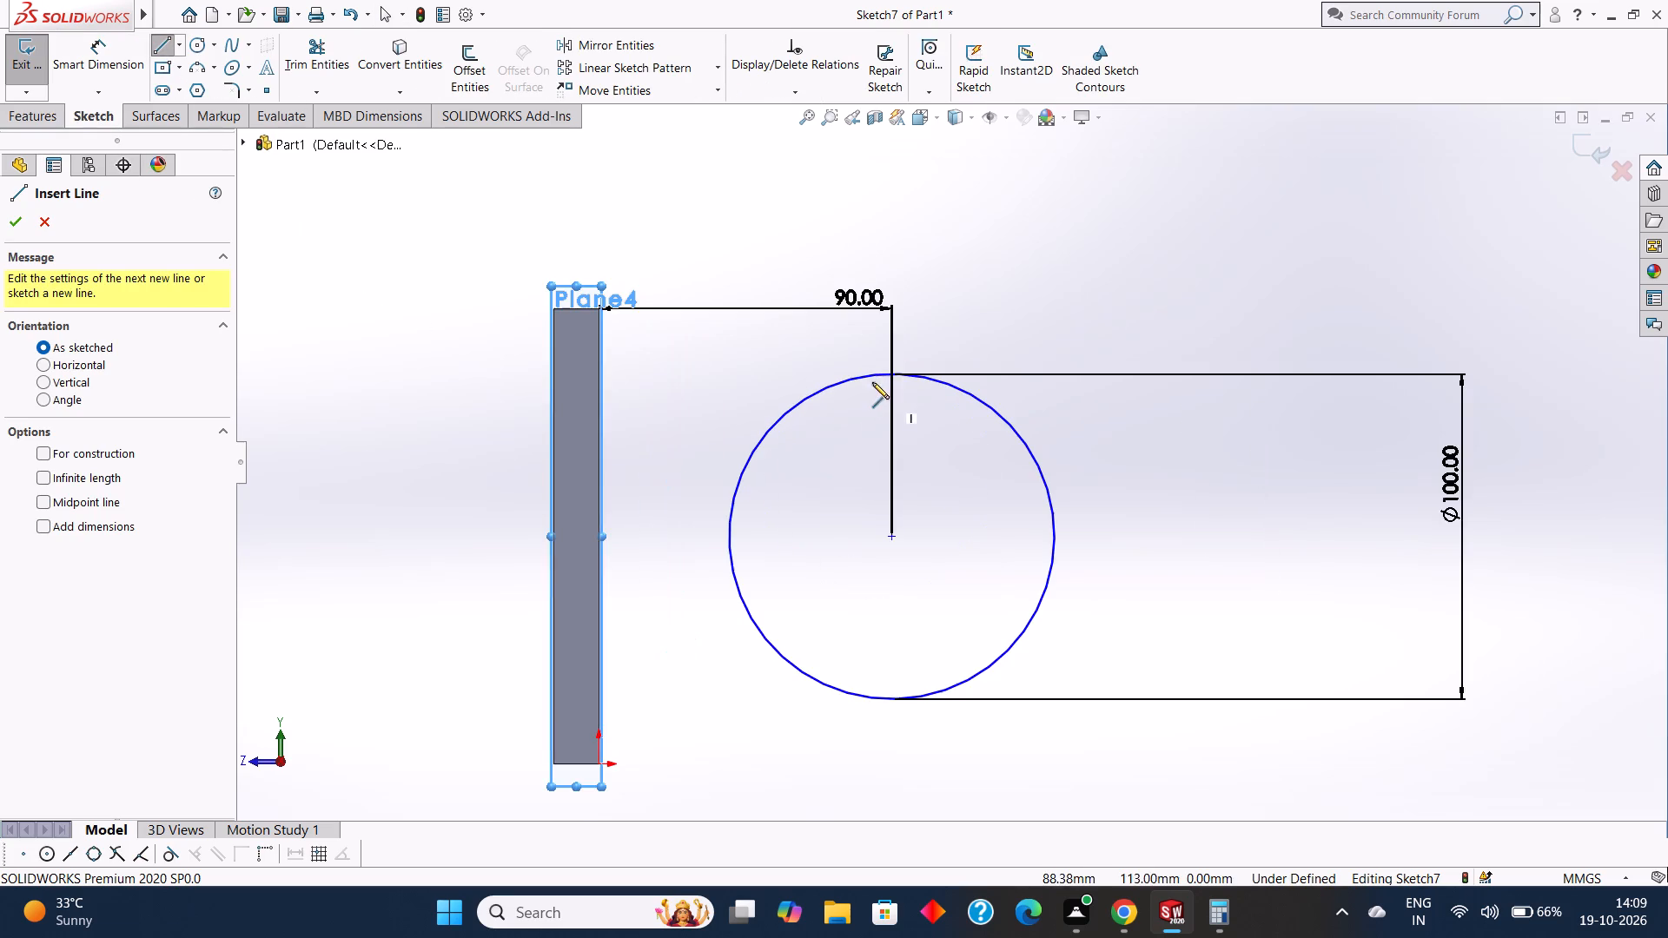
pyautogui.click(891, 374)
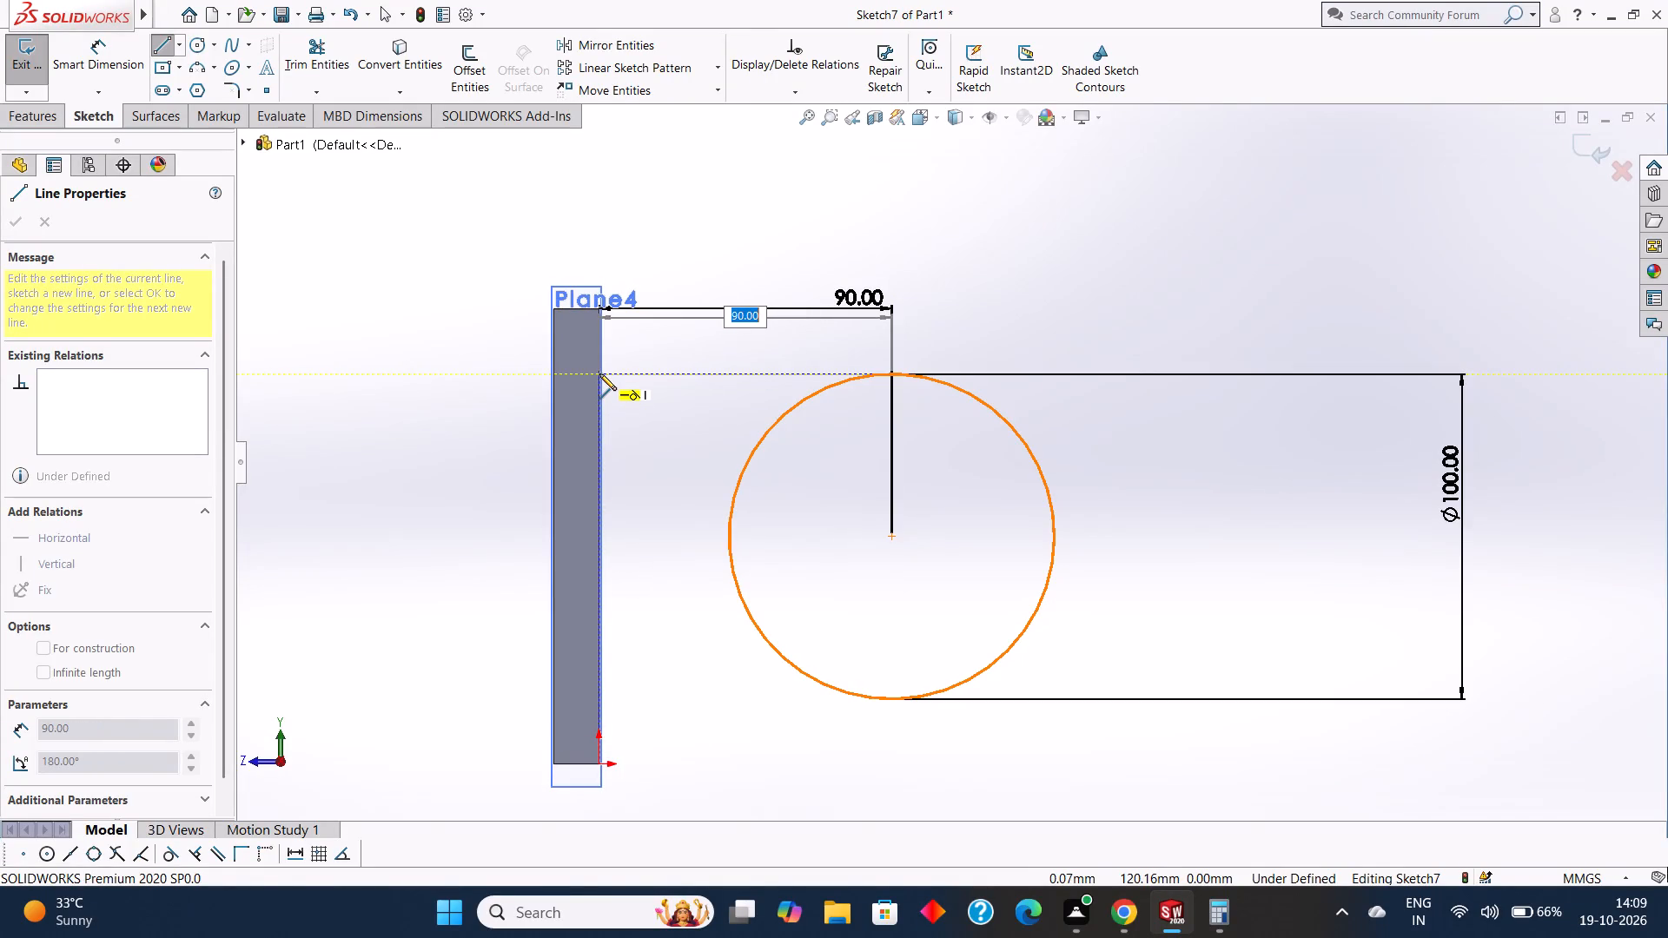
pyautogui.click(599, 373)
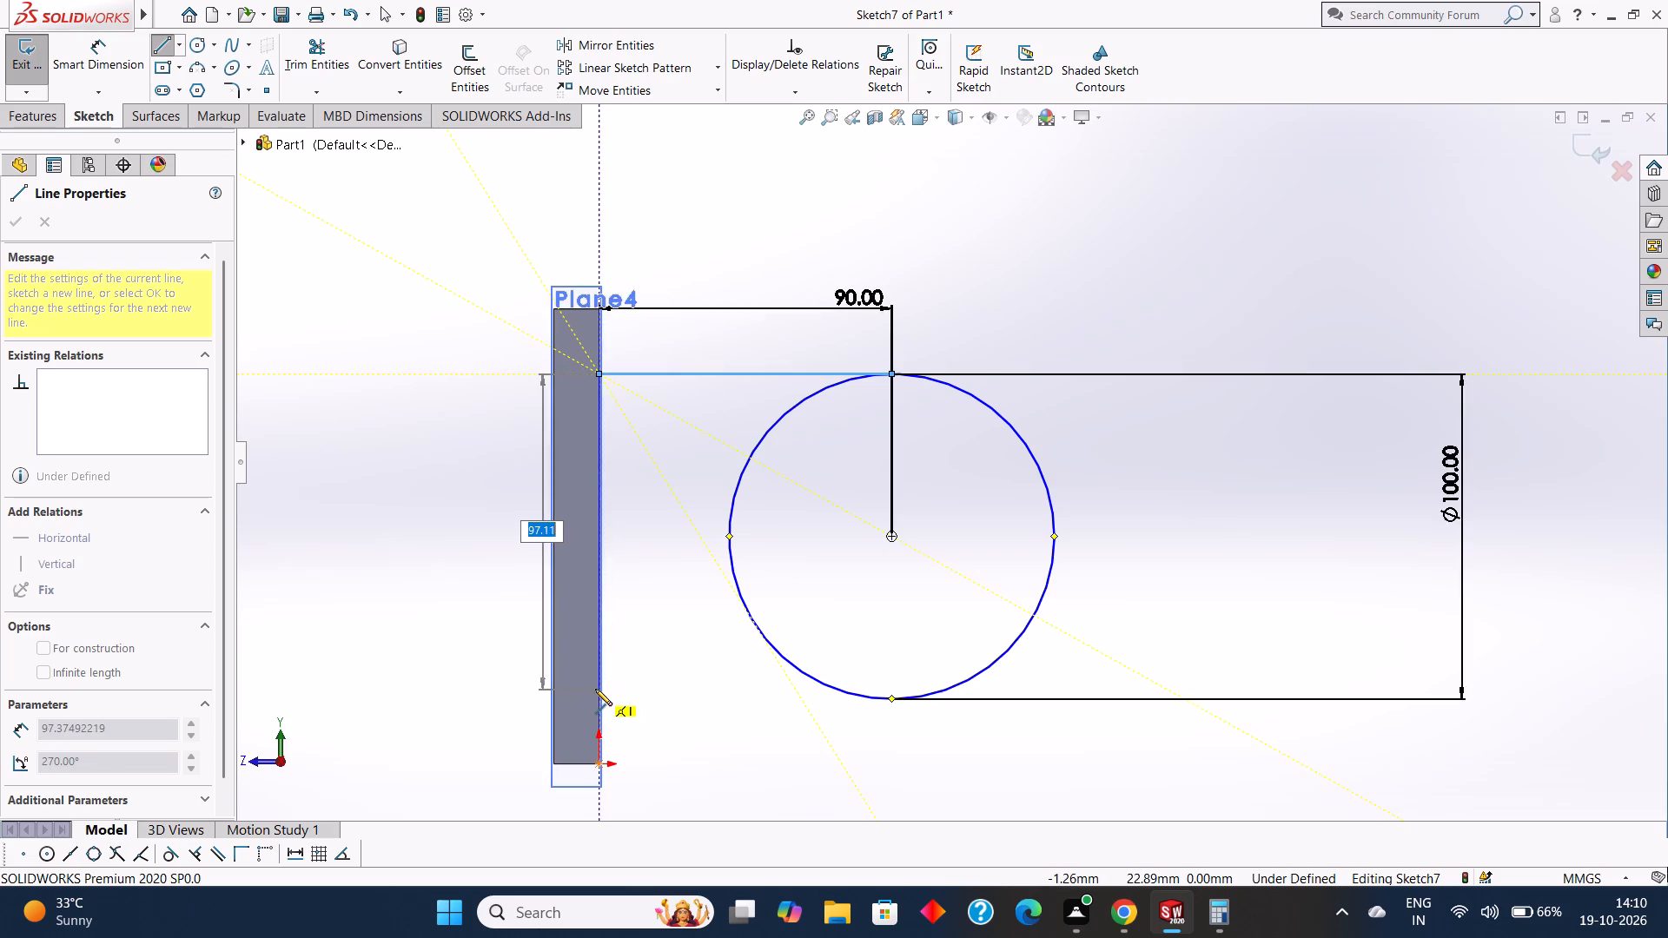
pyautogui.press('Escape')
pyautogui.press('Escape')
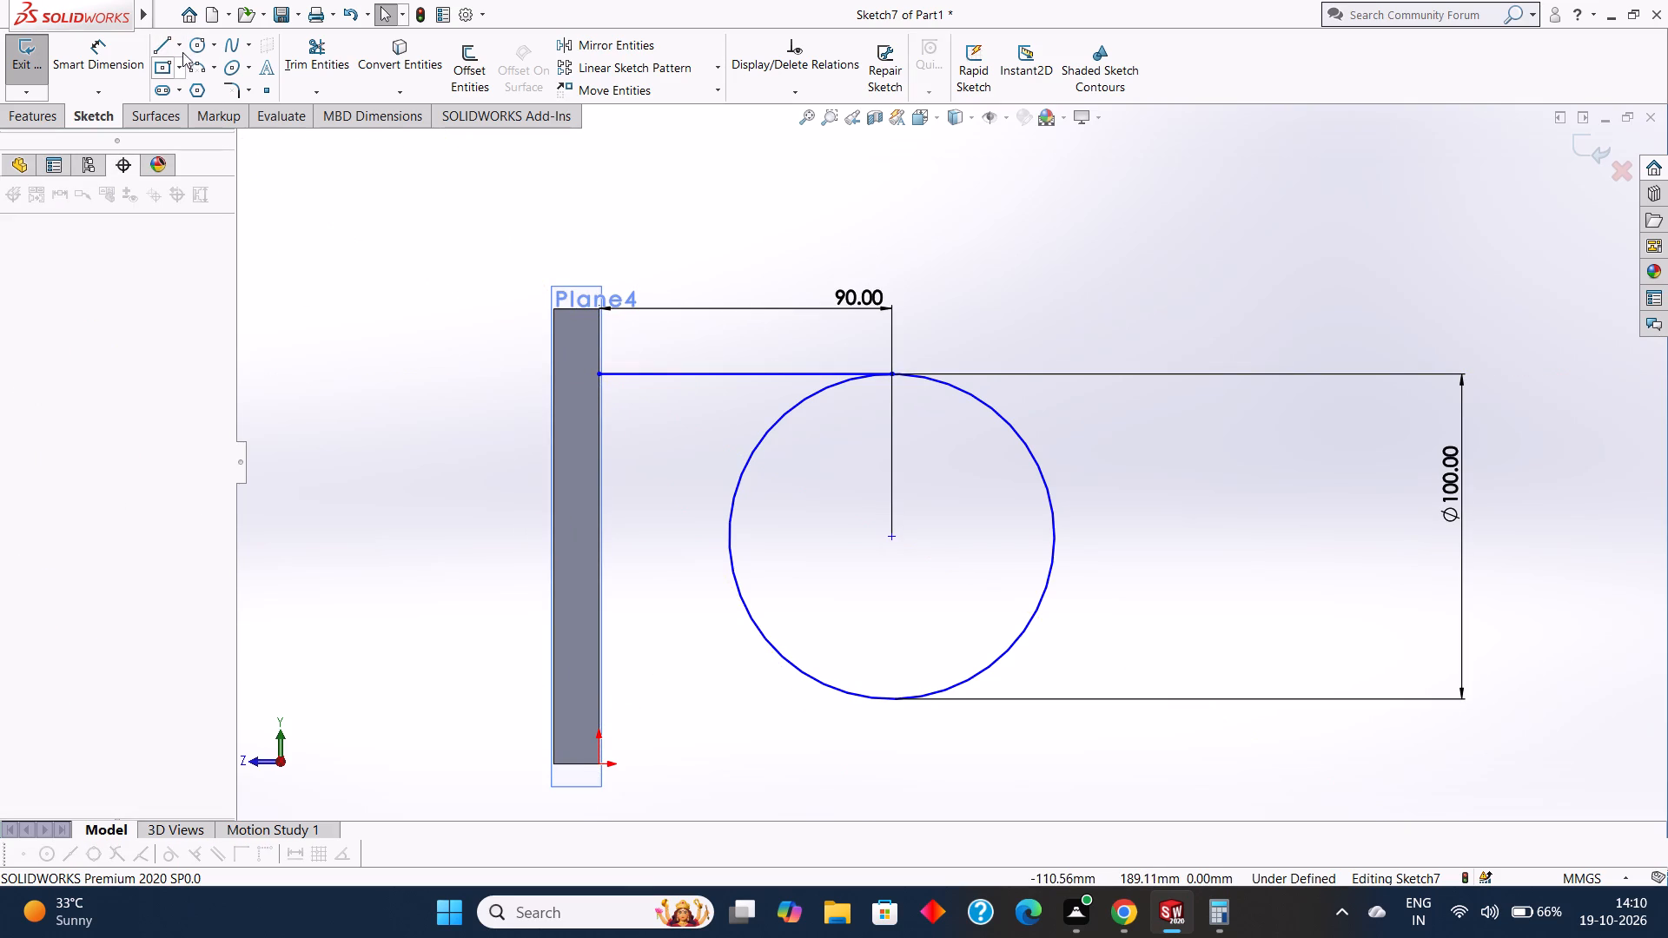
# Sketch a horizontal line about 91 mm long from the circle's bottom point to just past the plate face.
pyautogui.click(171, 43)
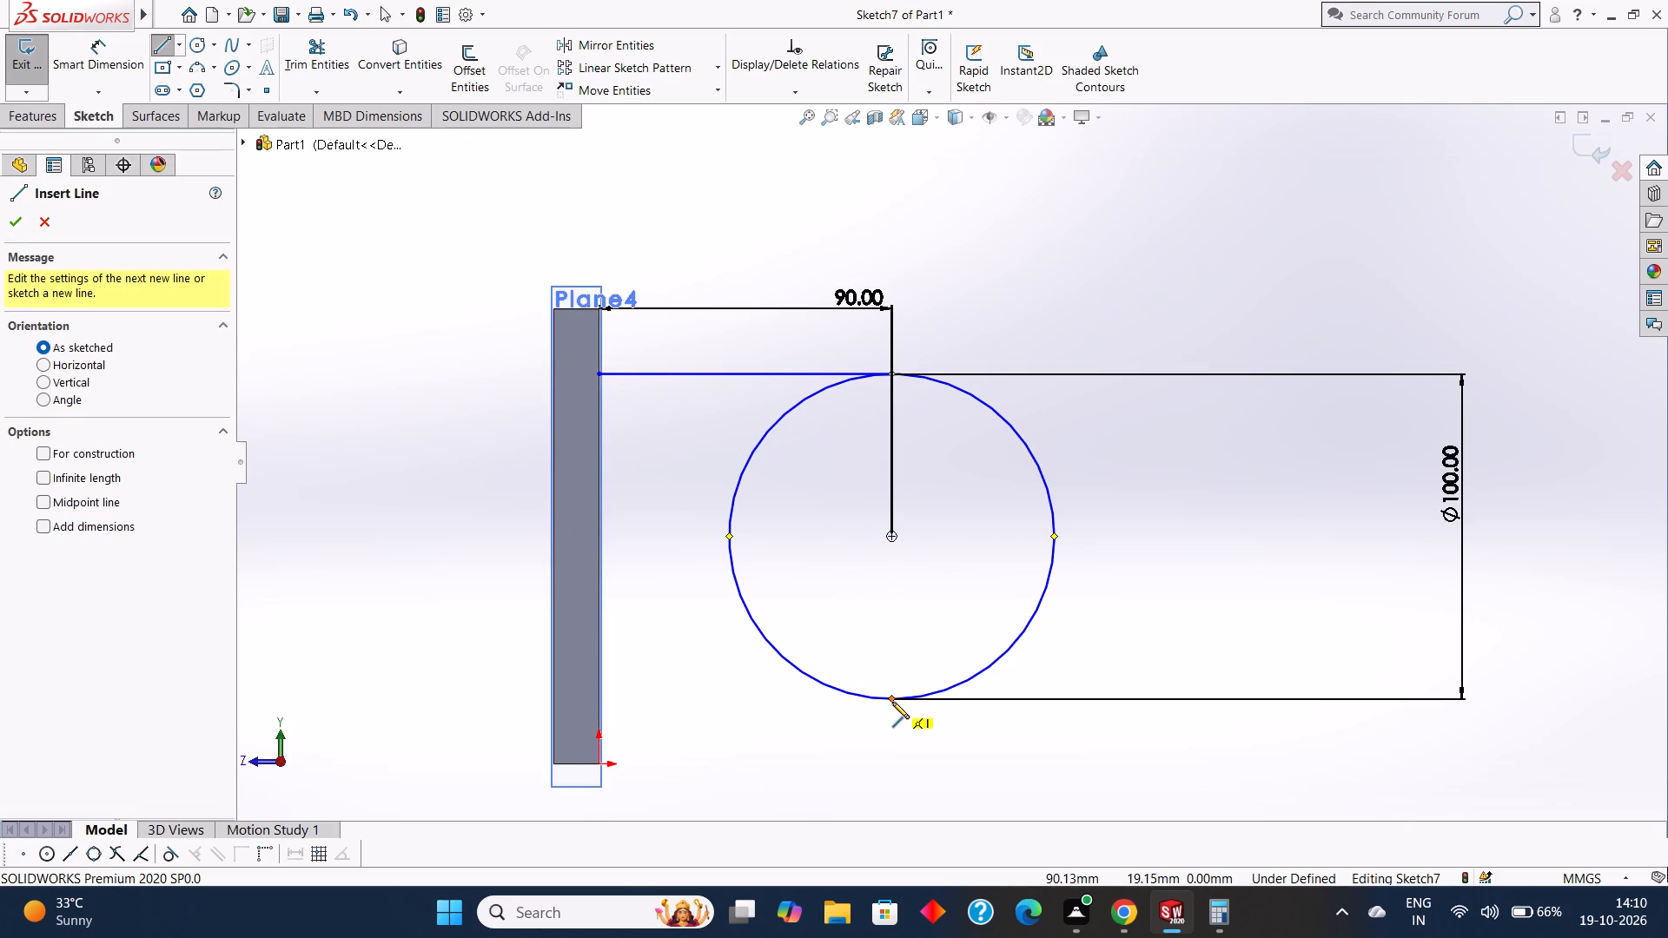
pyautogui.click(890, 700)
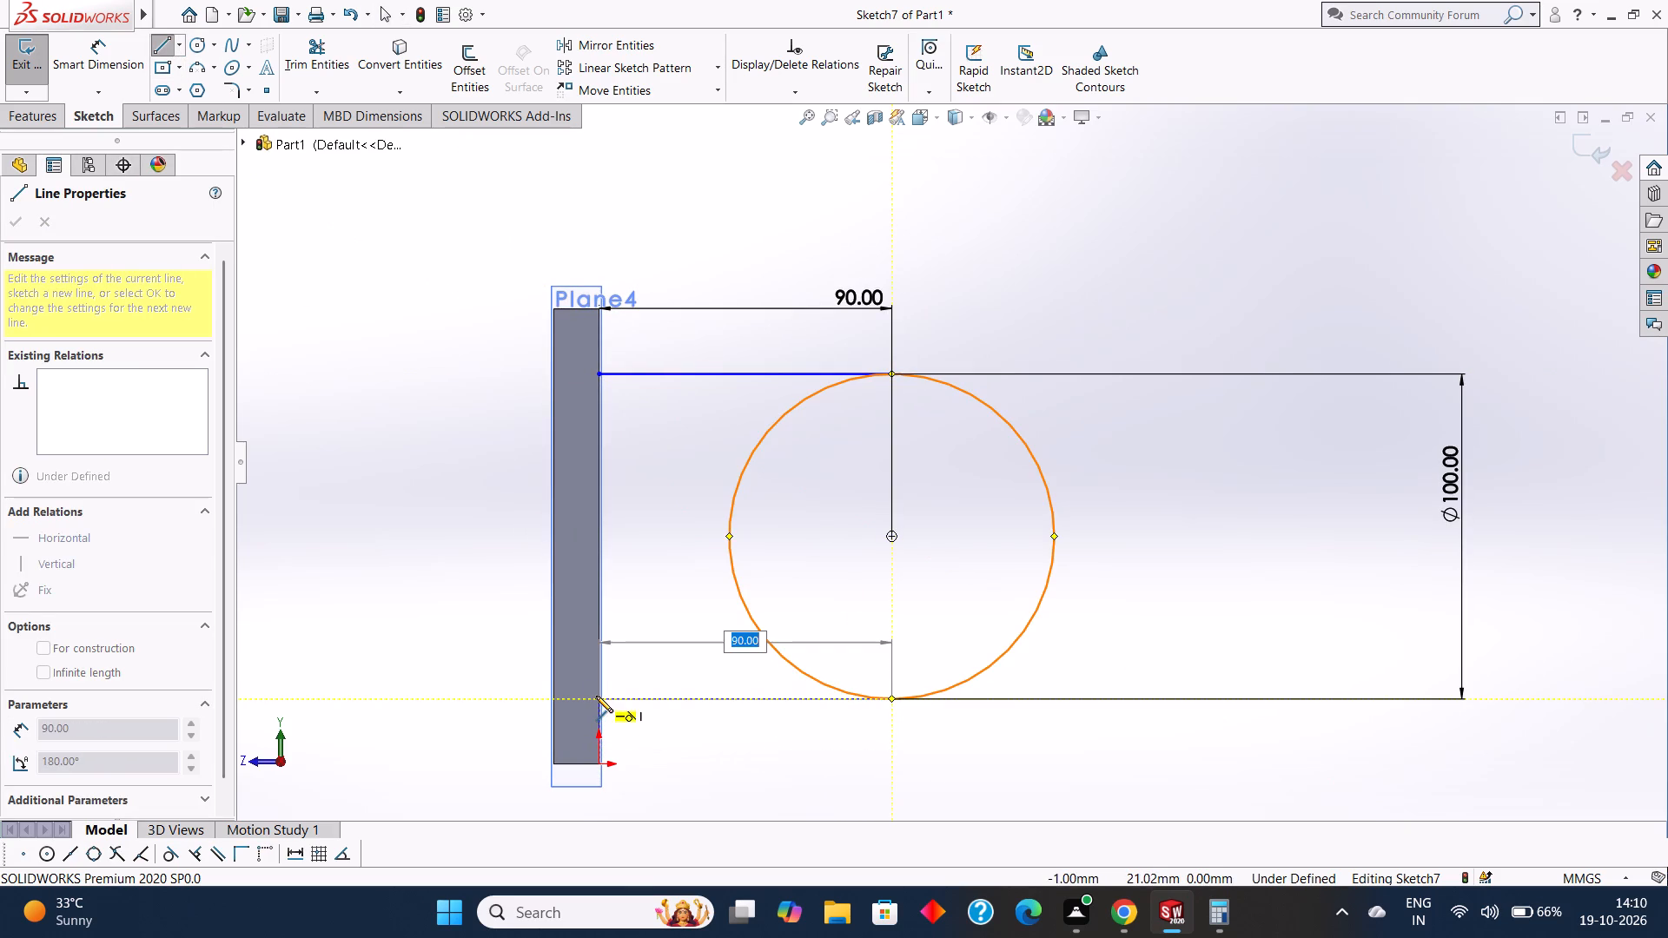
pyautogui.scroll(-4, 597, 697)
pyautogui.scroll(-2, 670, 683)
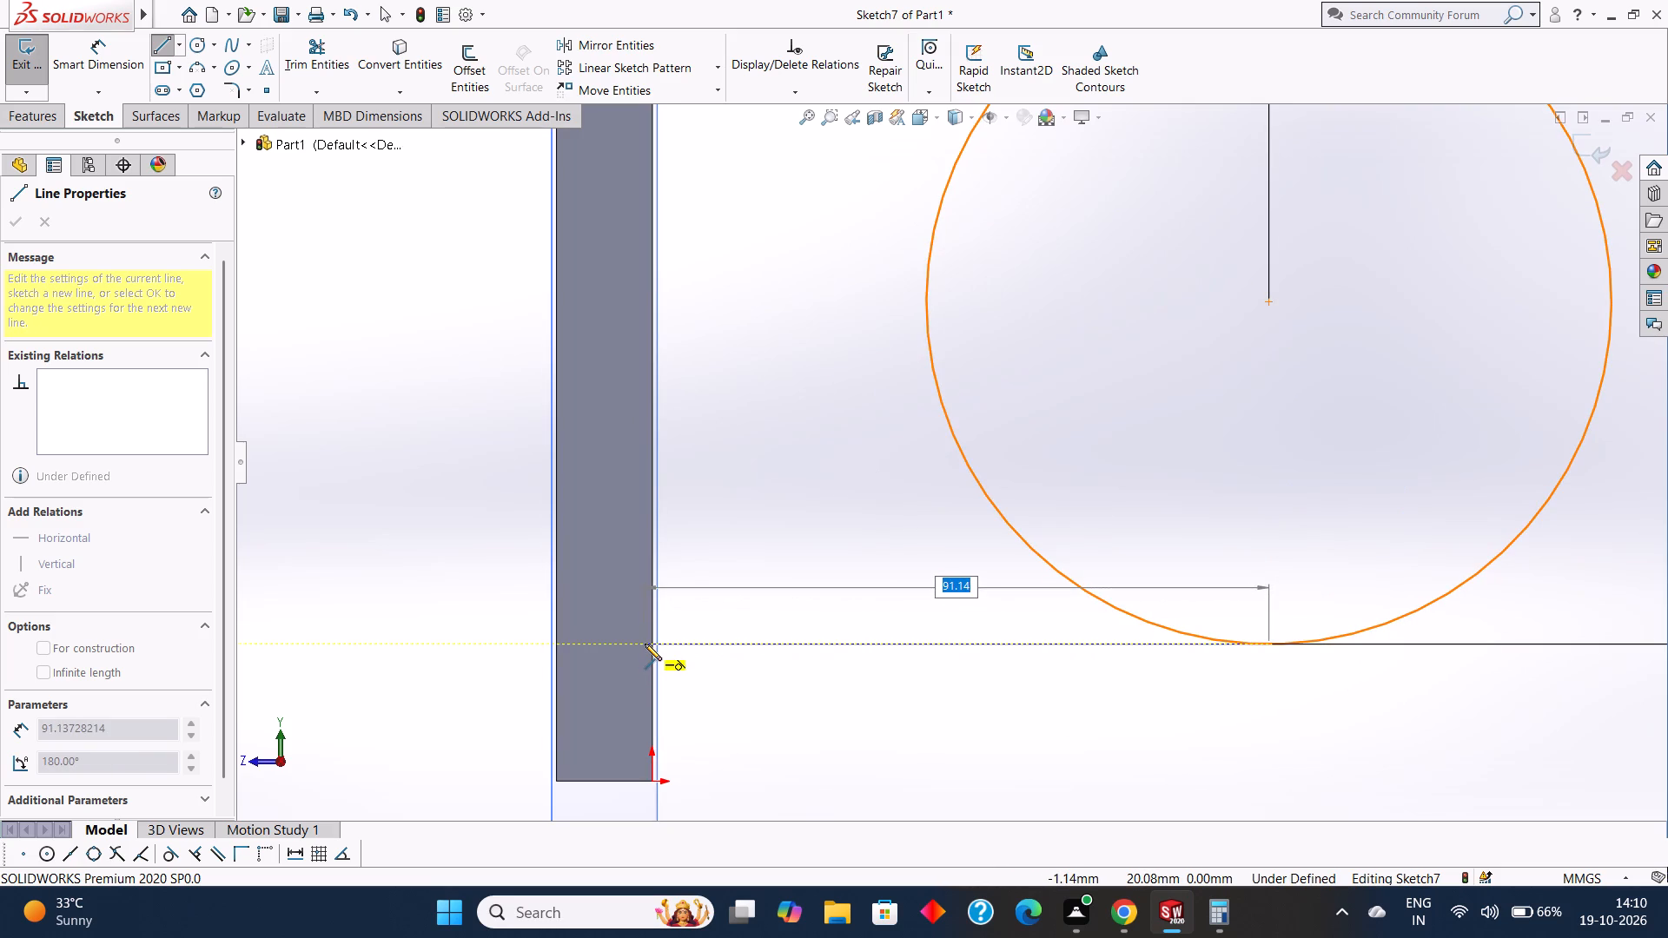
pyautogui.click(645, 644)
pyautogui.scroll(3, 628, 565)
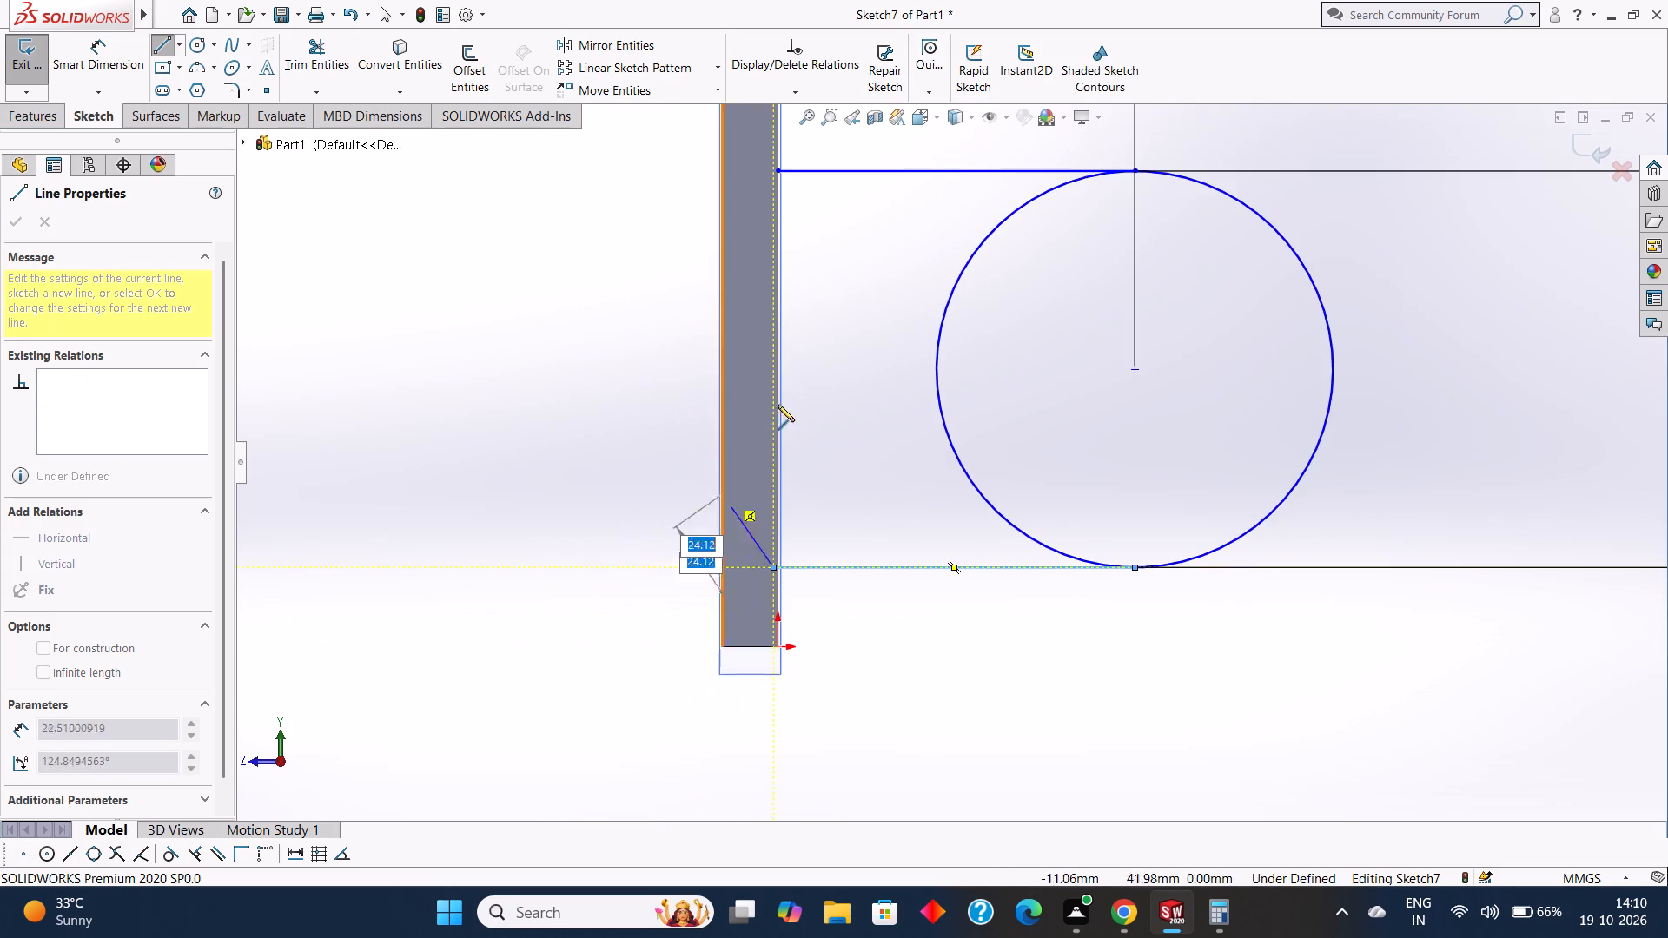
pyautogui.scroll(-5, 779, 182)
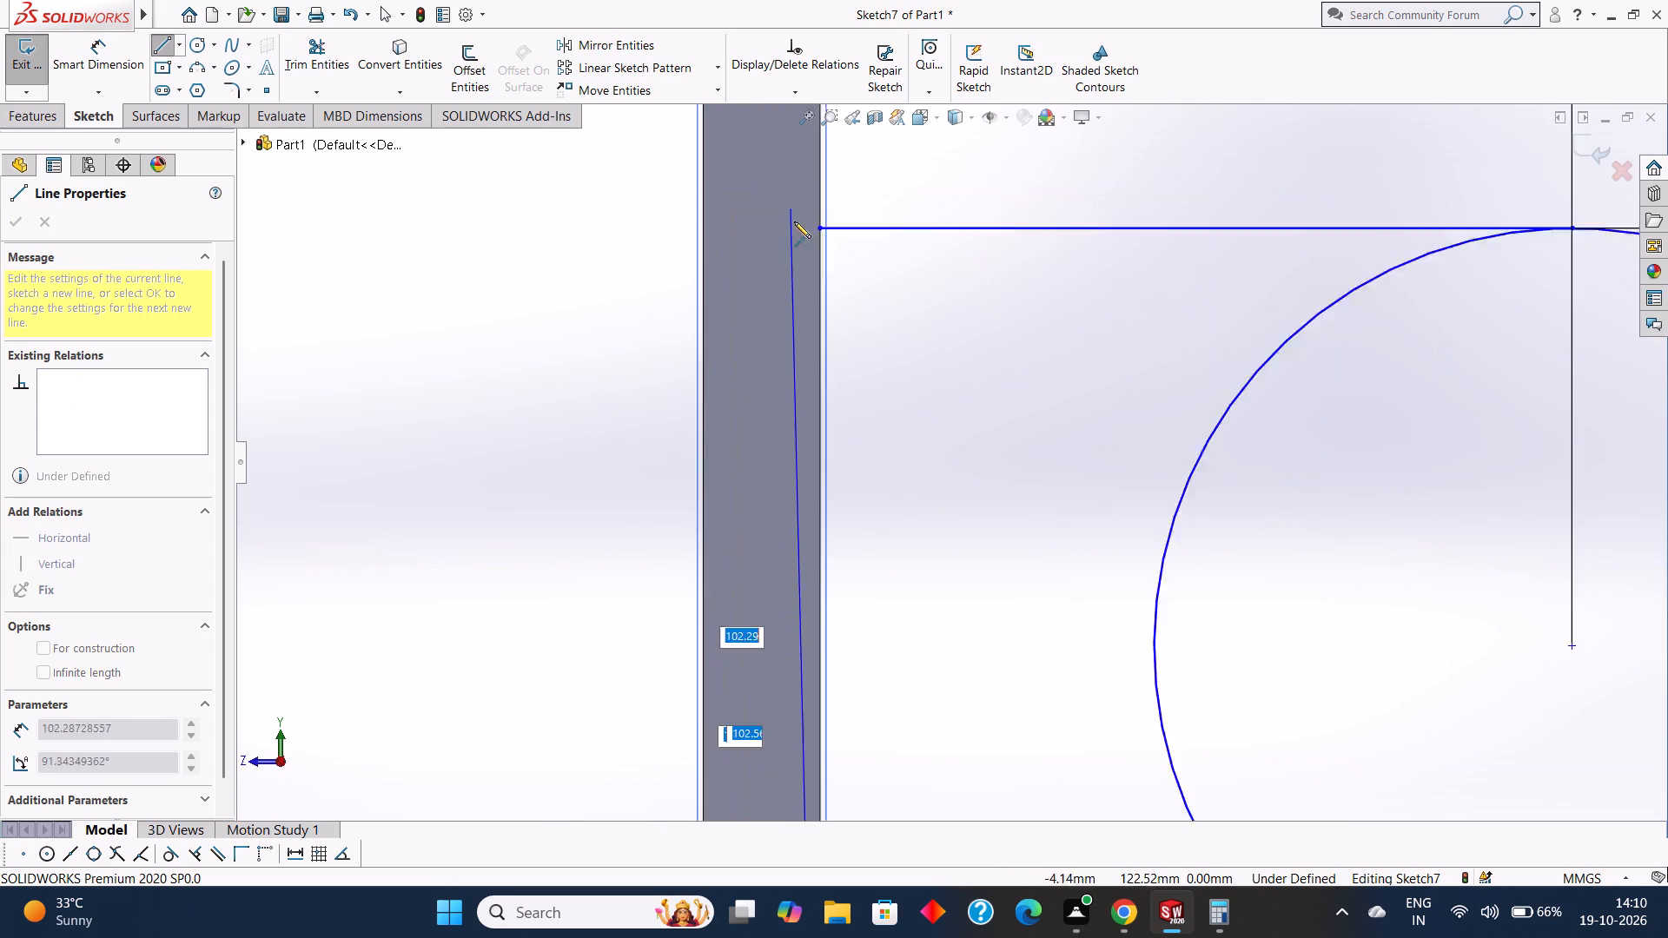
pyautogui.scroll(-3, 826, 258)
pyautogui.press('Escape')
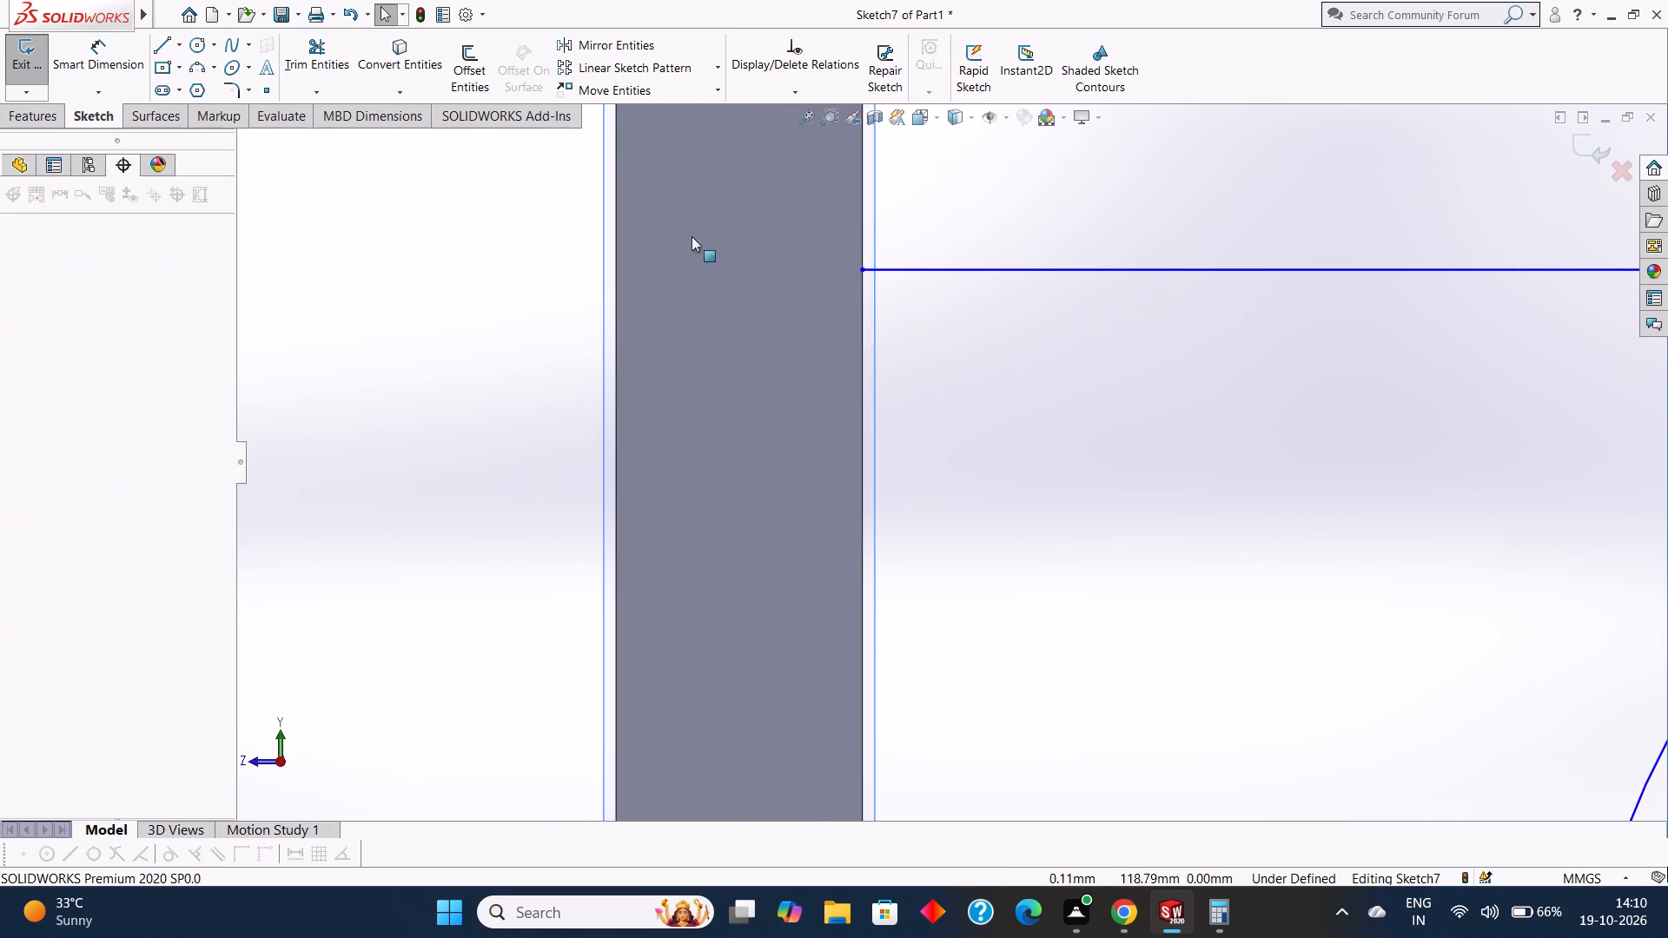
# Sketch a vertical line about 100 mm long along the plate face, joining the upper horizontal line's end to the lower line.
pyautogui.click(163, 47)
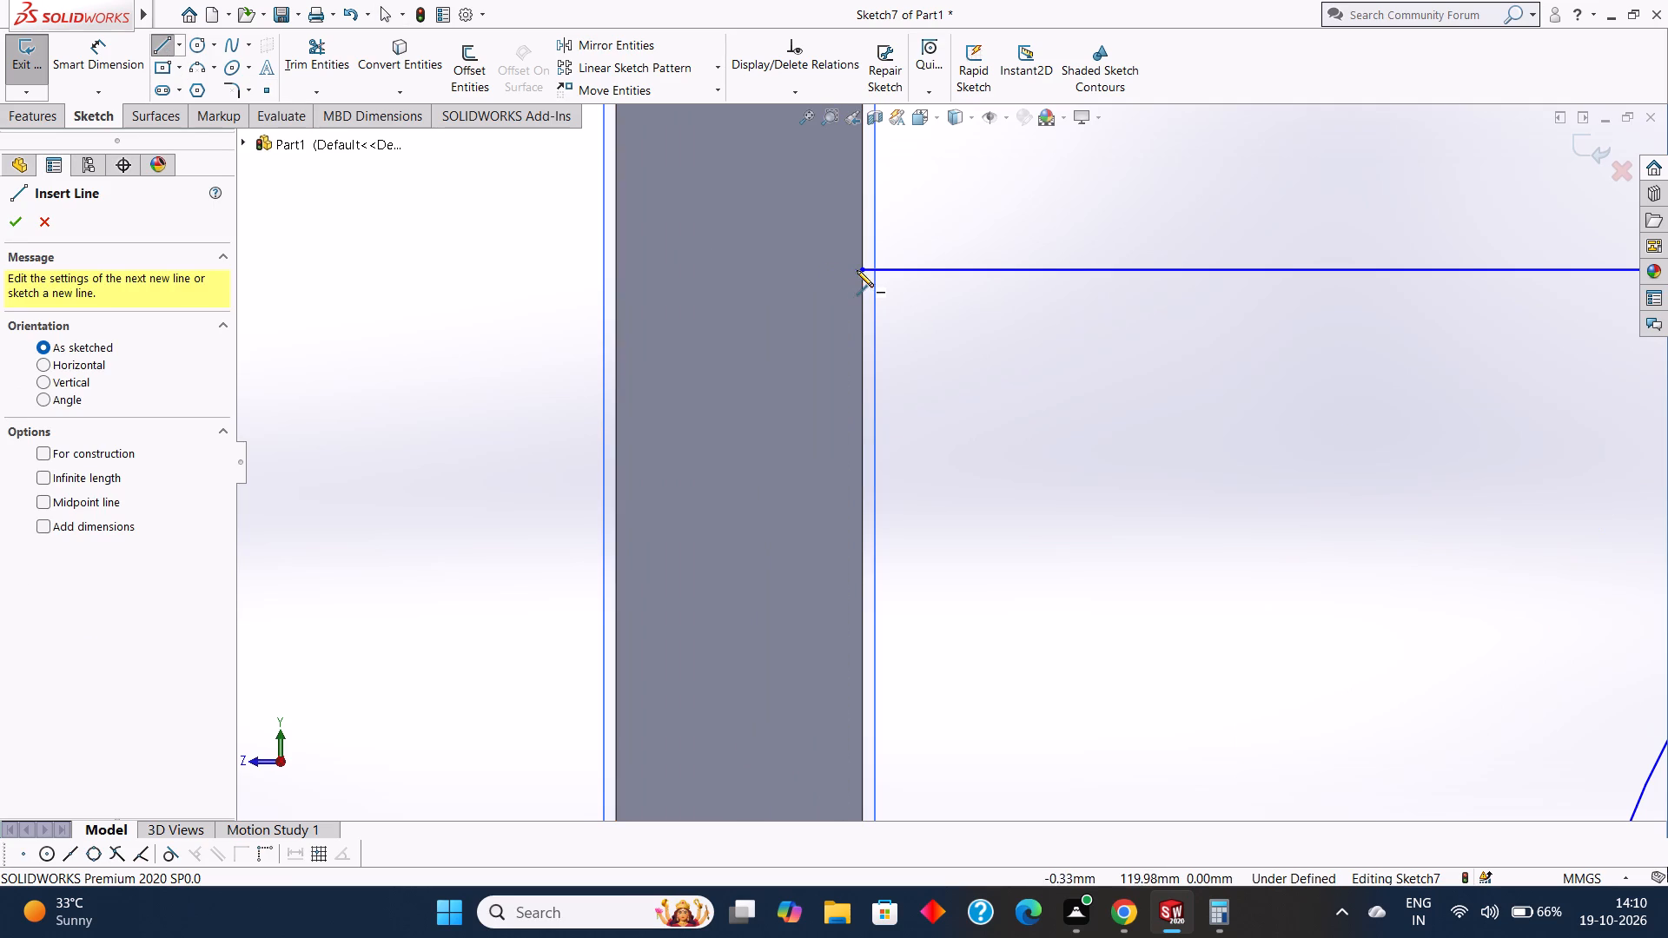
pyautogui.click(864, 268)
pyautogui.scroll(4, 873, 413)
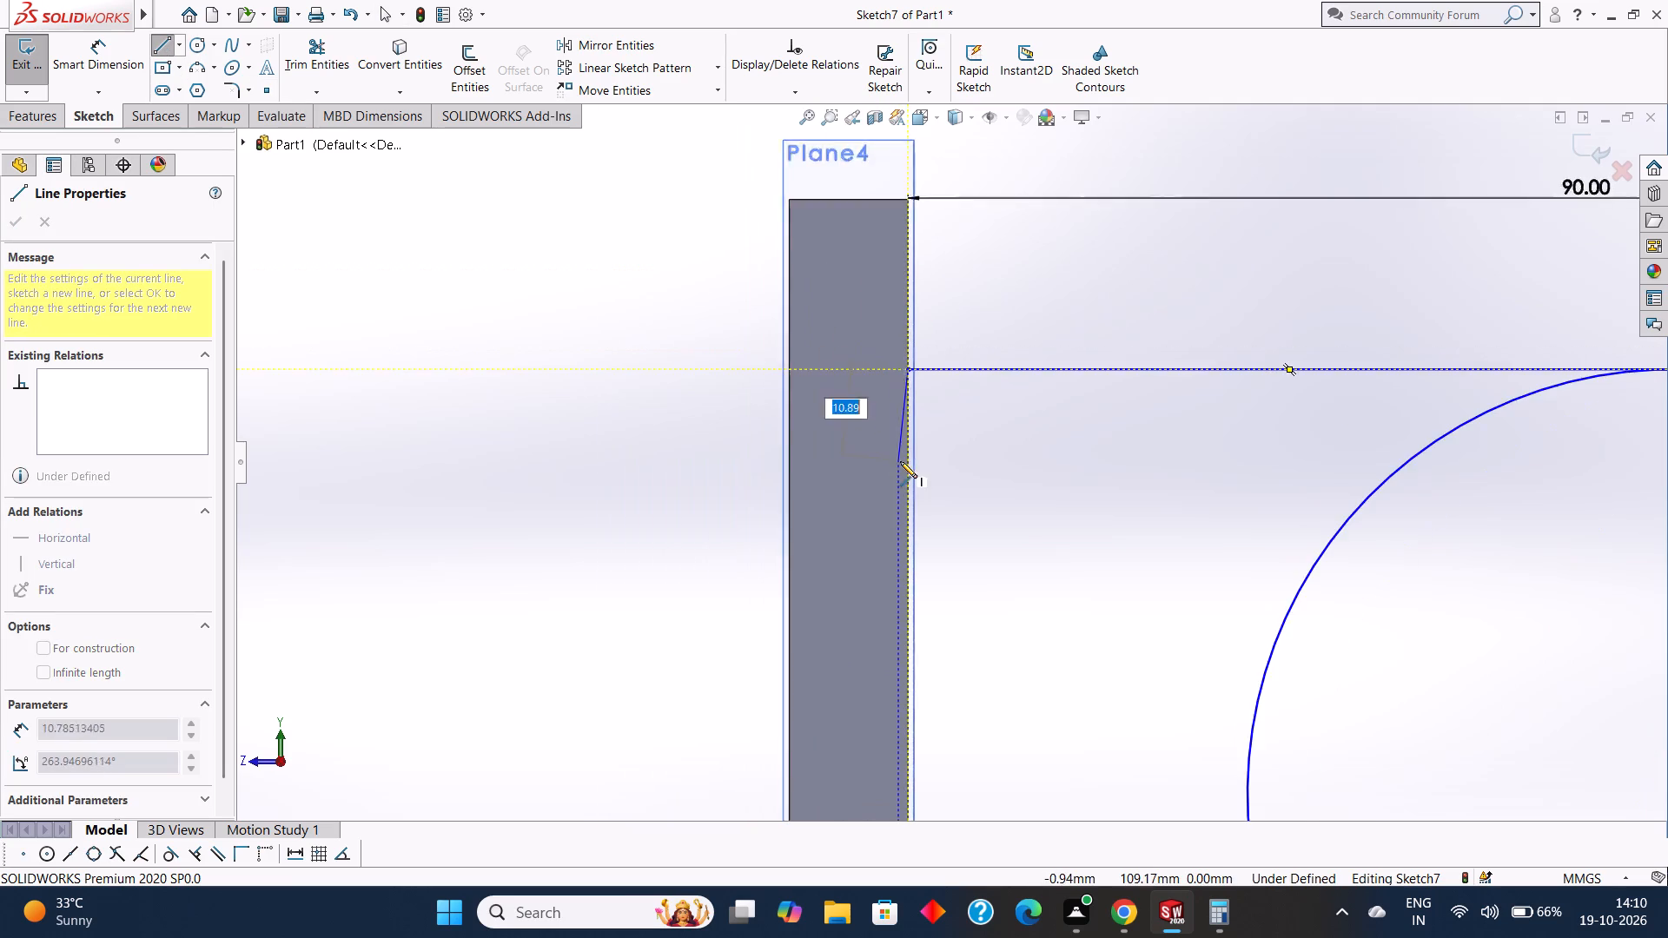
pyautogui.scroll(6, 900, 461)
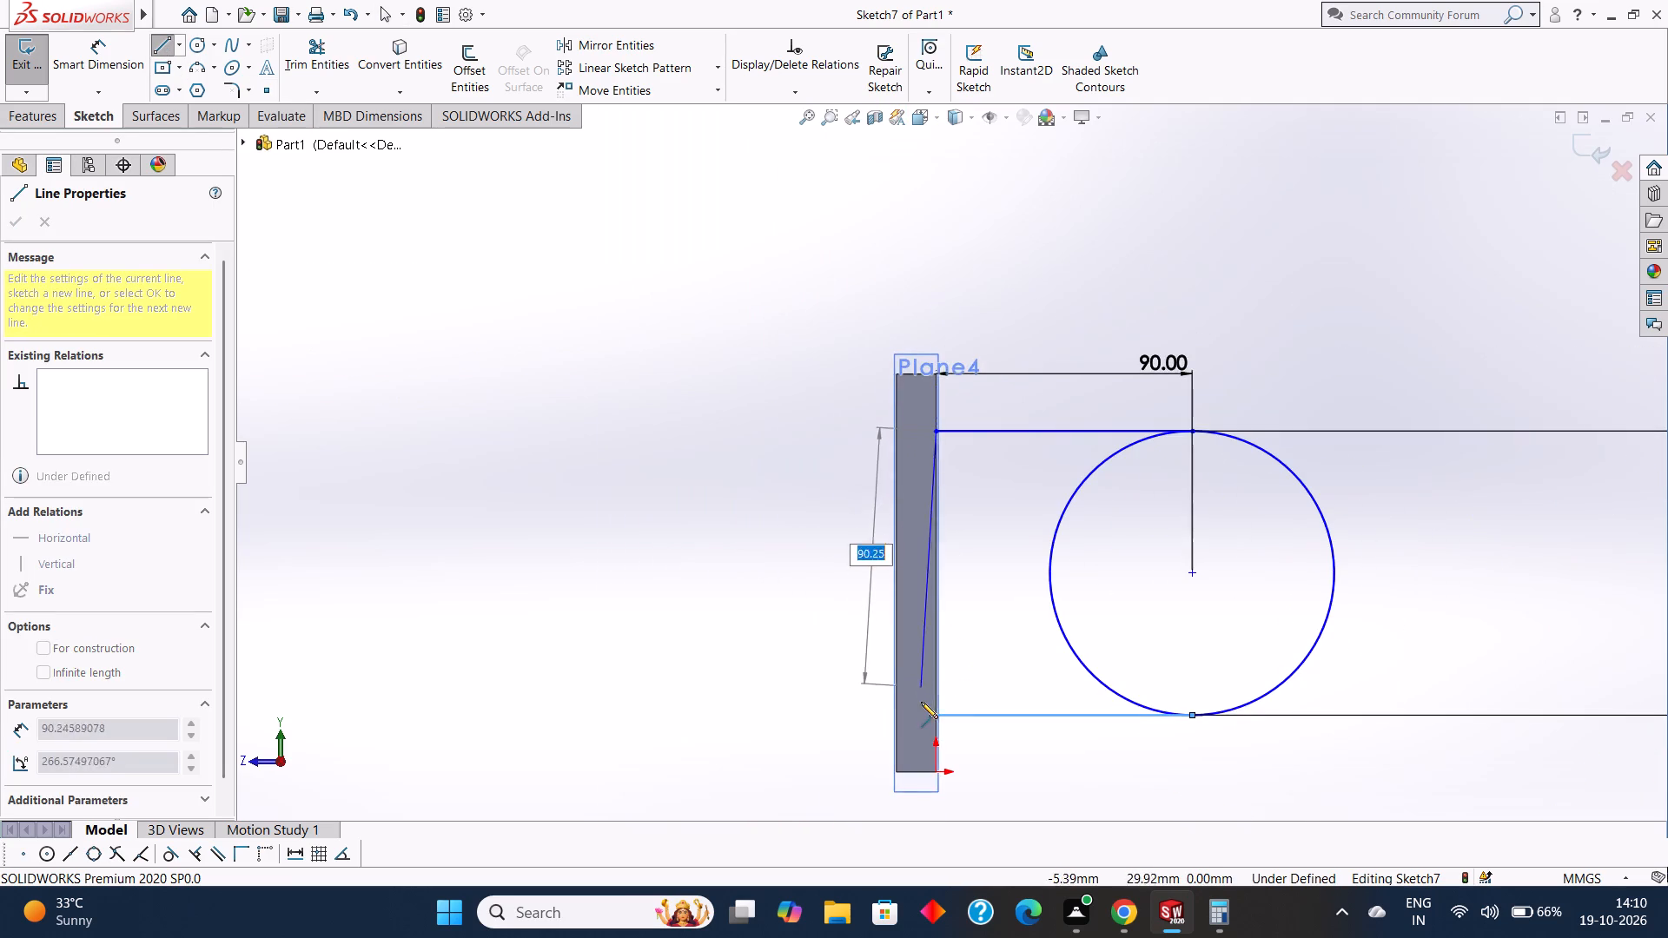
pyautogui.scroll(-6, 938, 718)
pyautogui.scroll(-3, 954, 637)
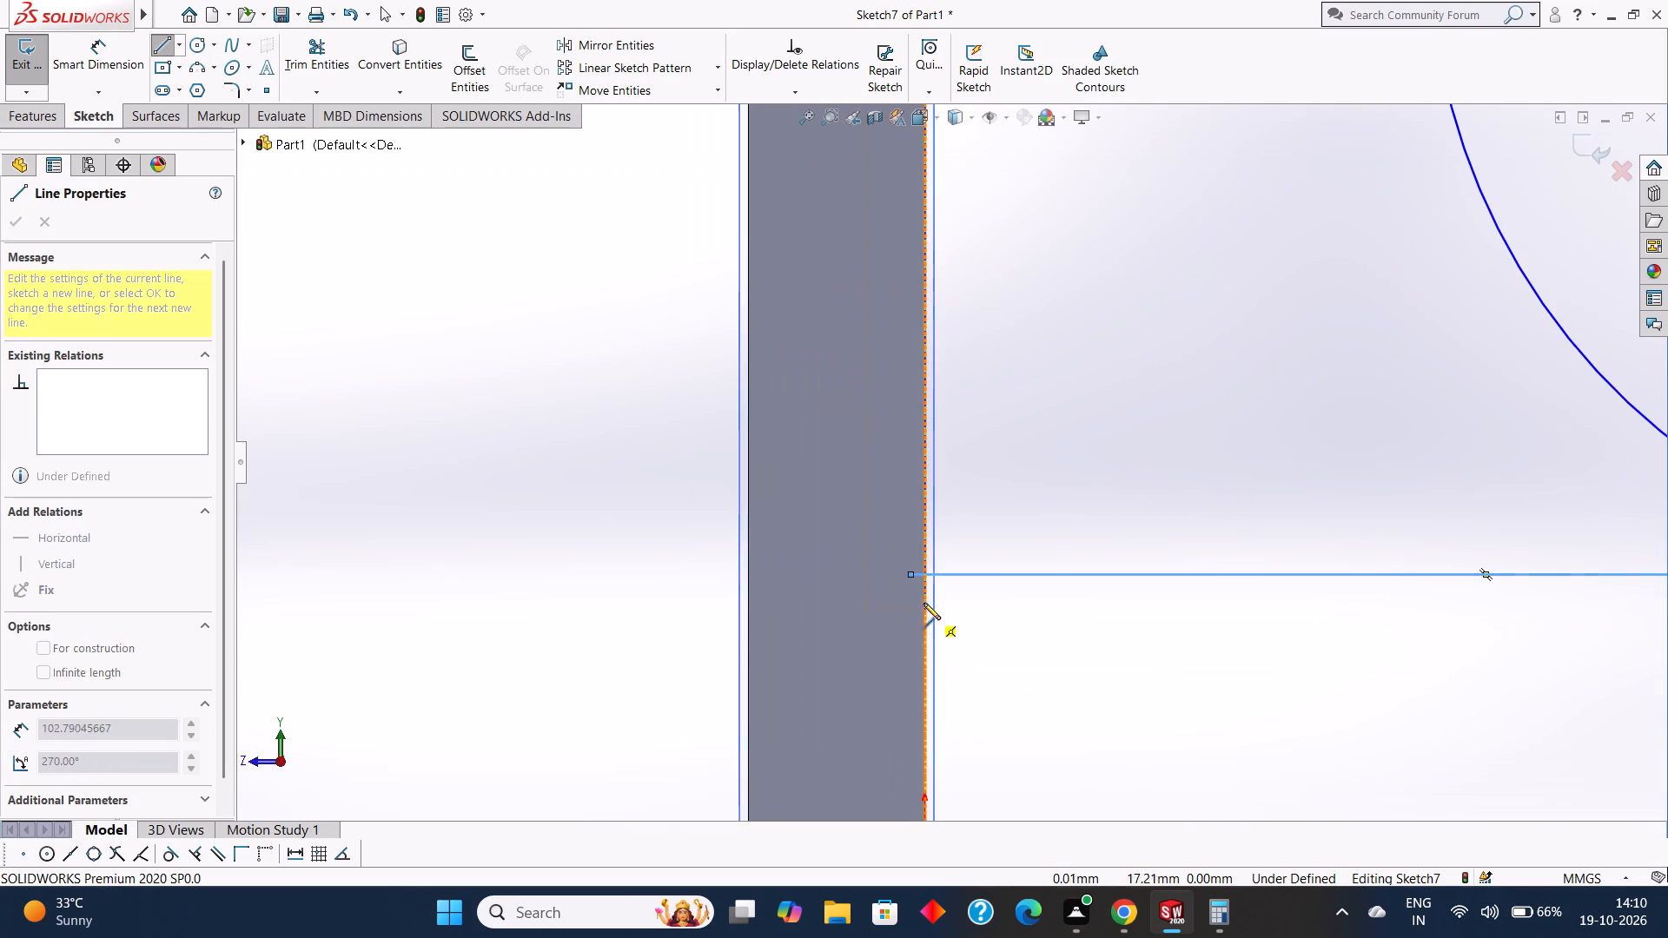
pyautogui.click(925, 574)
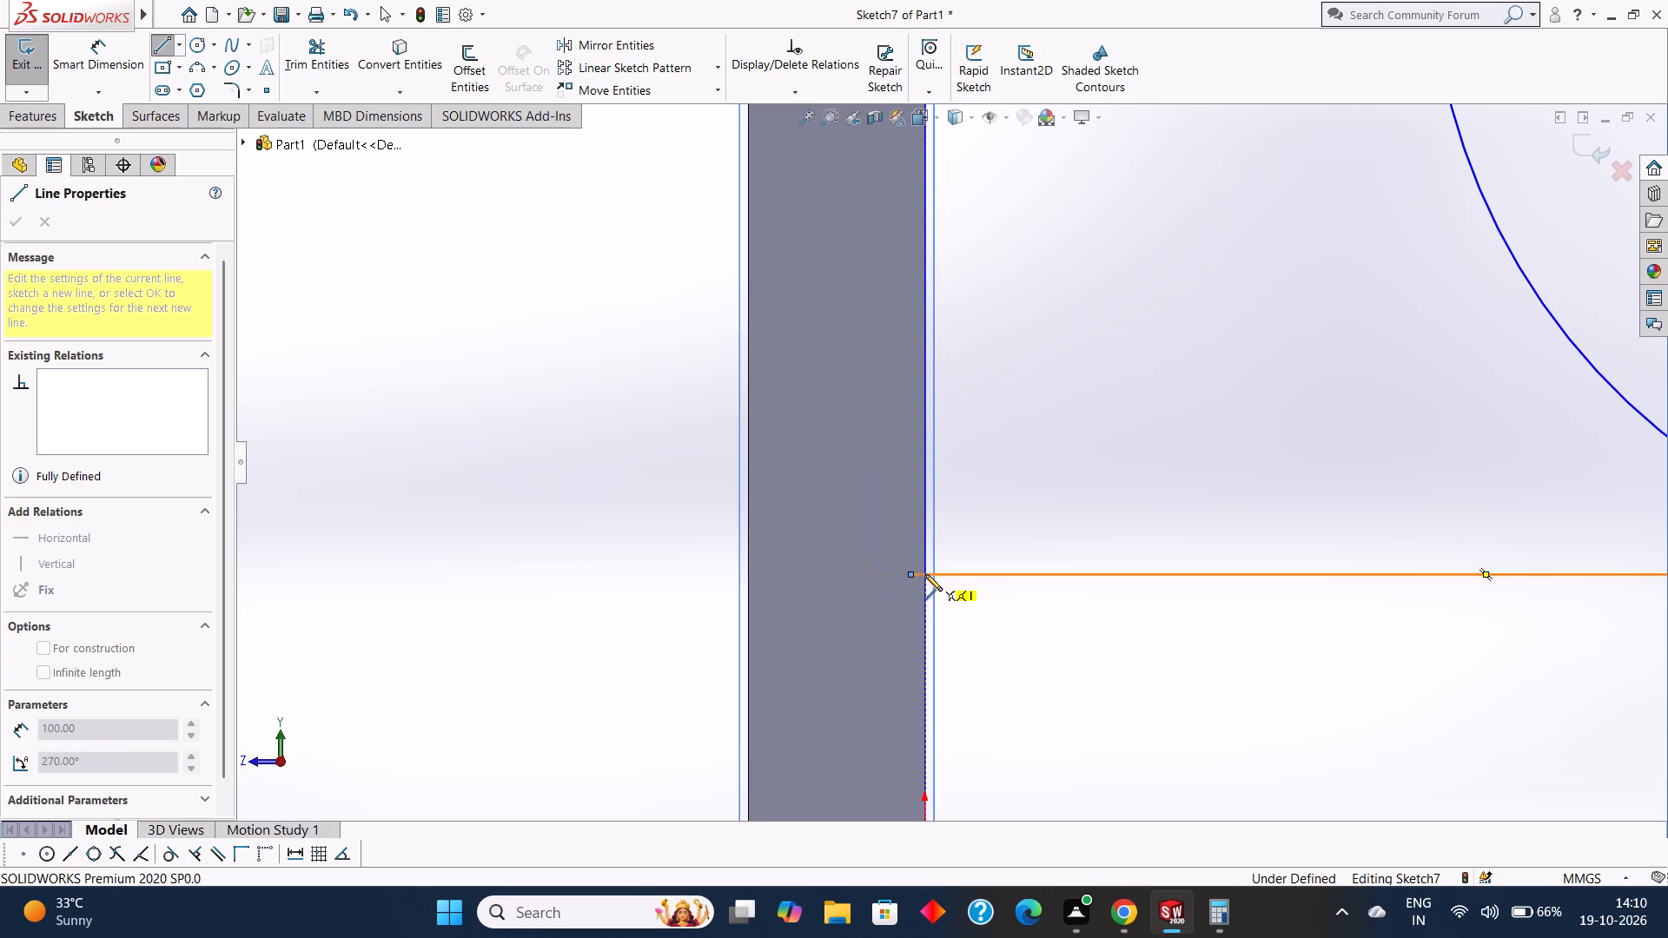
pyautogui.press('Escape')
pyautogui.press('Escape')
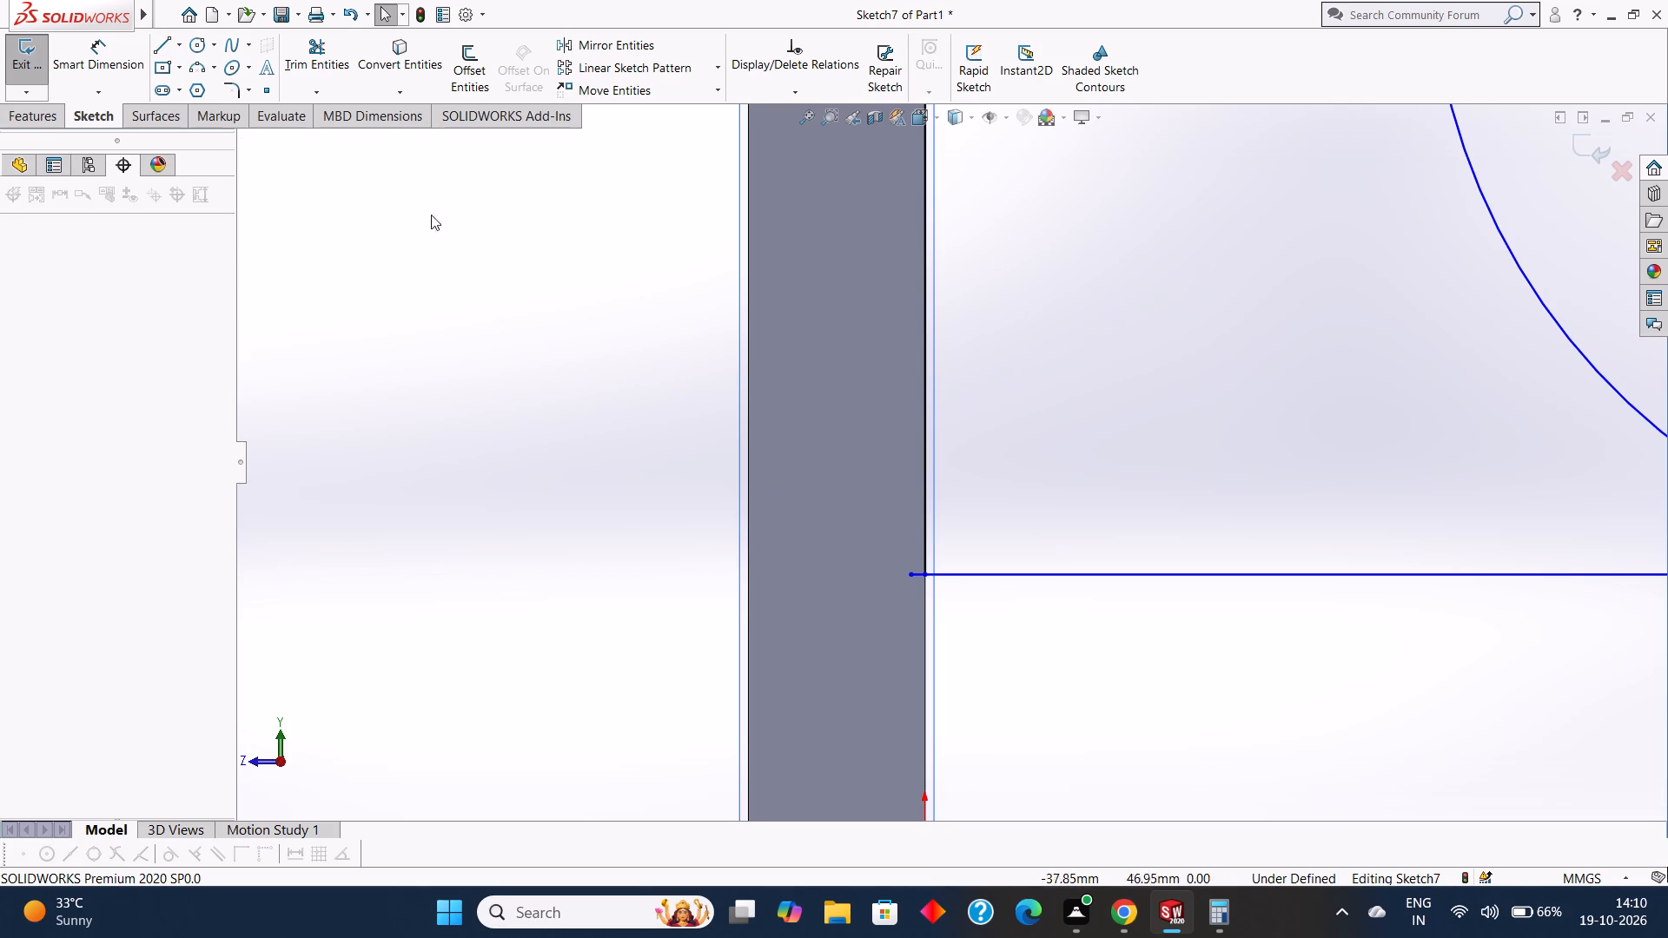
# Trim the short end of the lower horizontal line that overshoots into the plate.
pyautogui.click(326, 62)
pyautogui.scroll(-8, 916, 532)
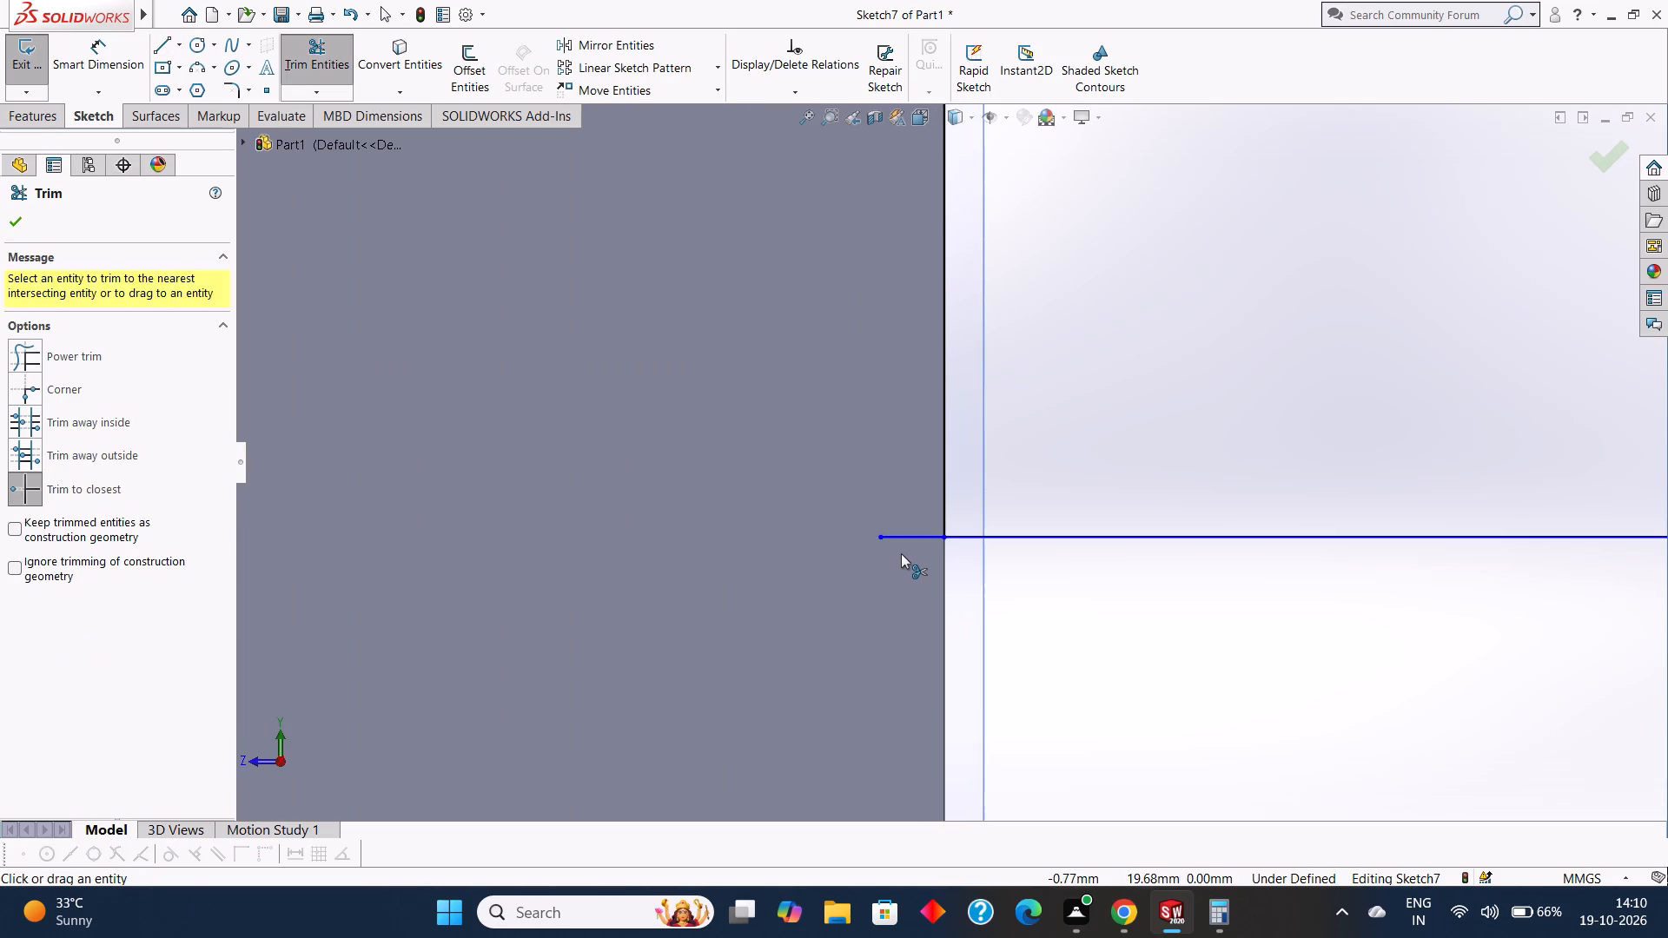
pyautogui.click(901, 538)
pyautogui.scroll(16, 901, 538)
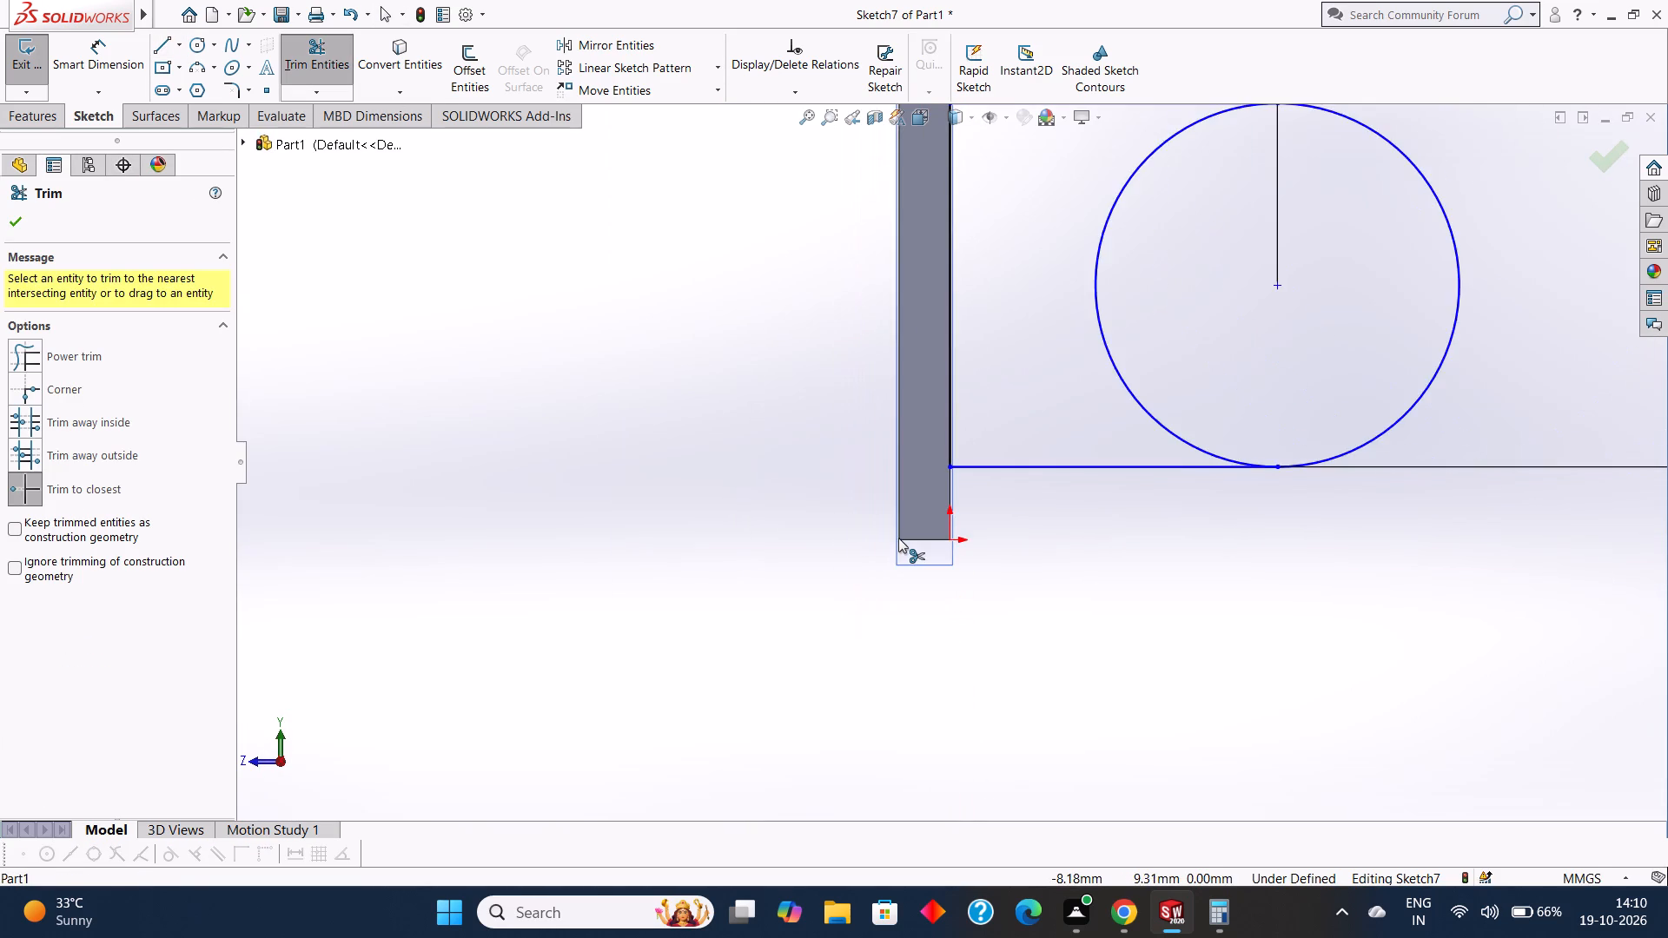
pyautogui.press('Escape')
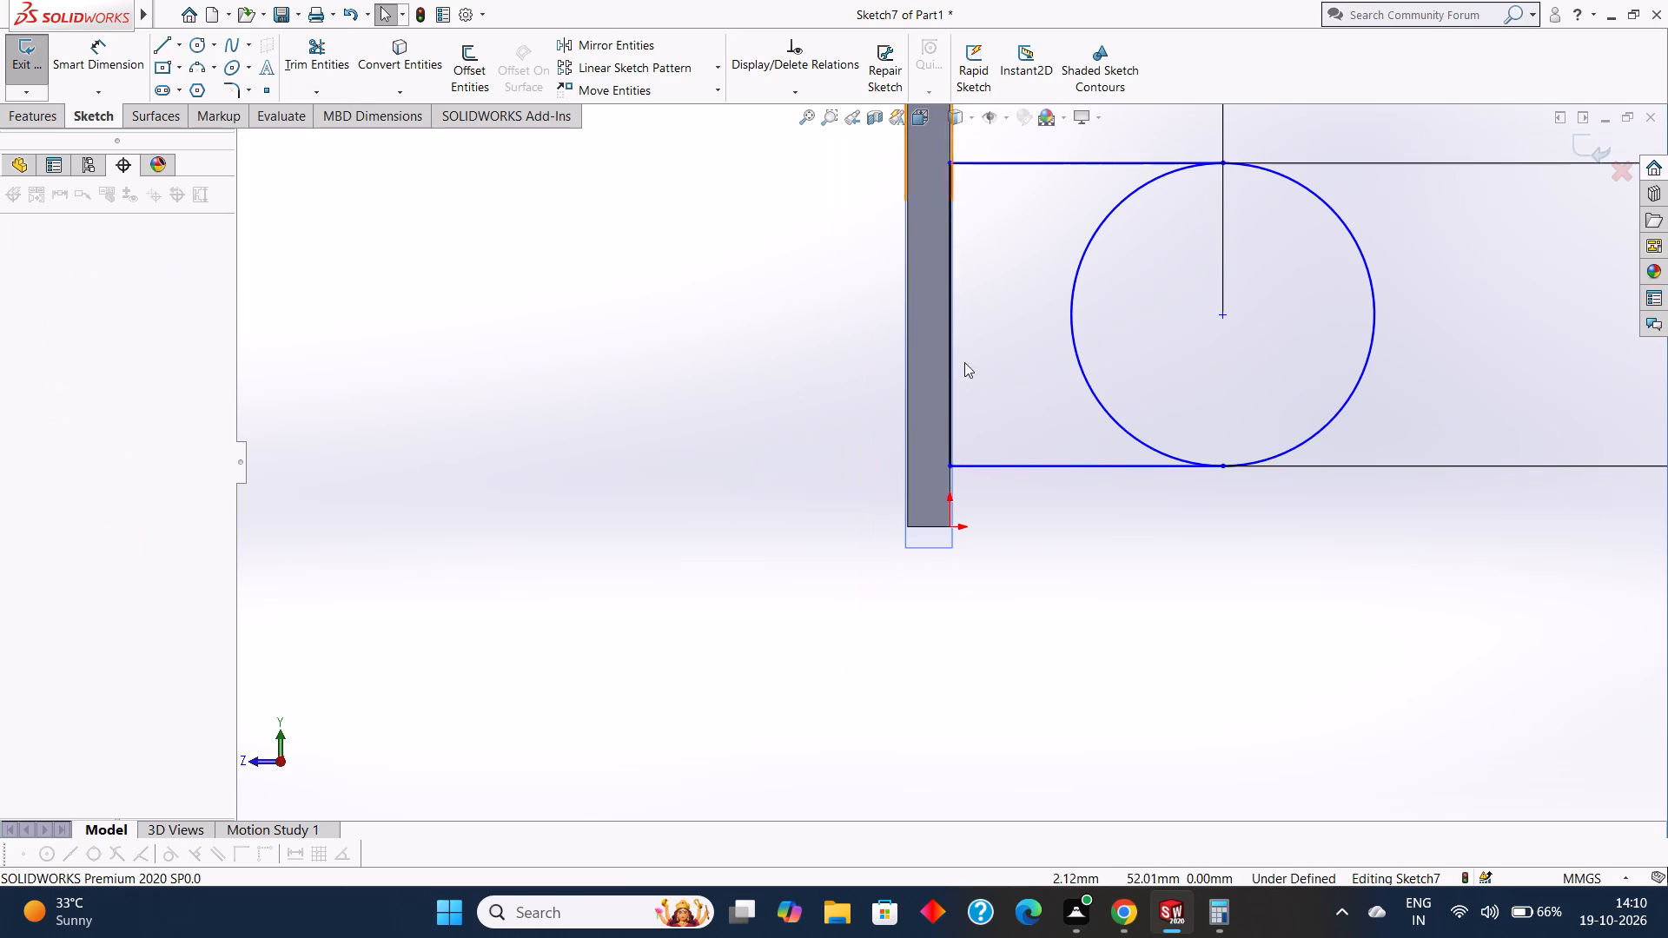
# Trim away the circle's half nearest the plate, leaving a closed round-topped profile.
pyautogui.scroll(2, 1177, 366)
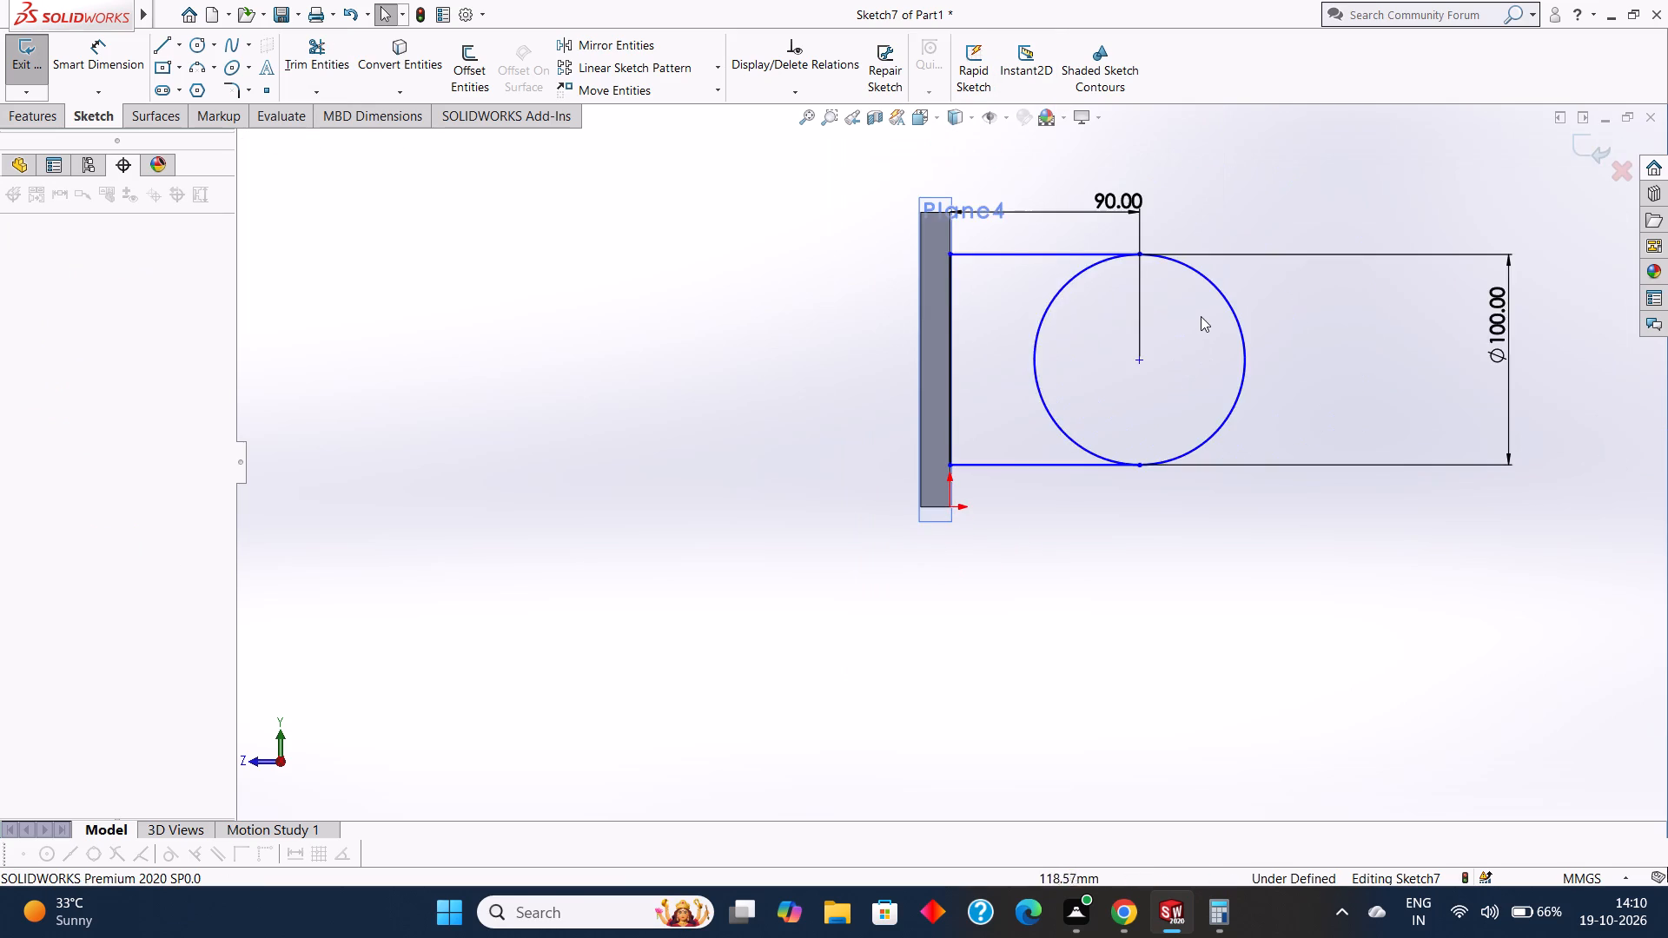
pyautogui.scroll(-3, 1201, 313)
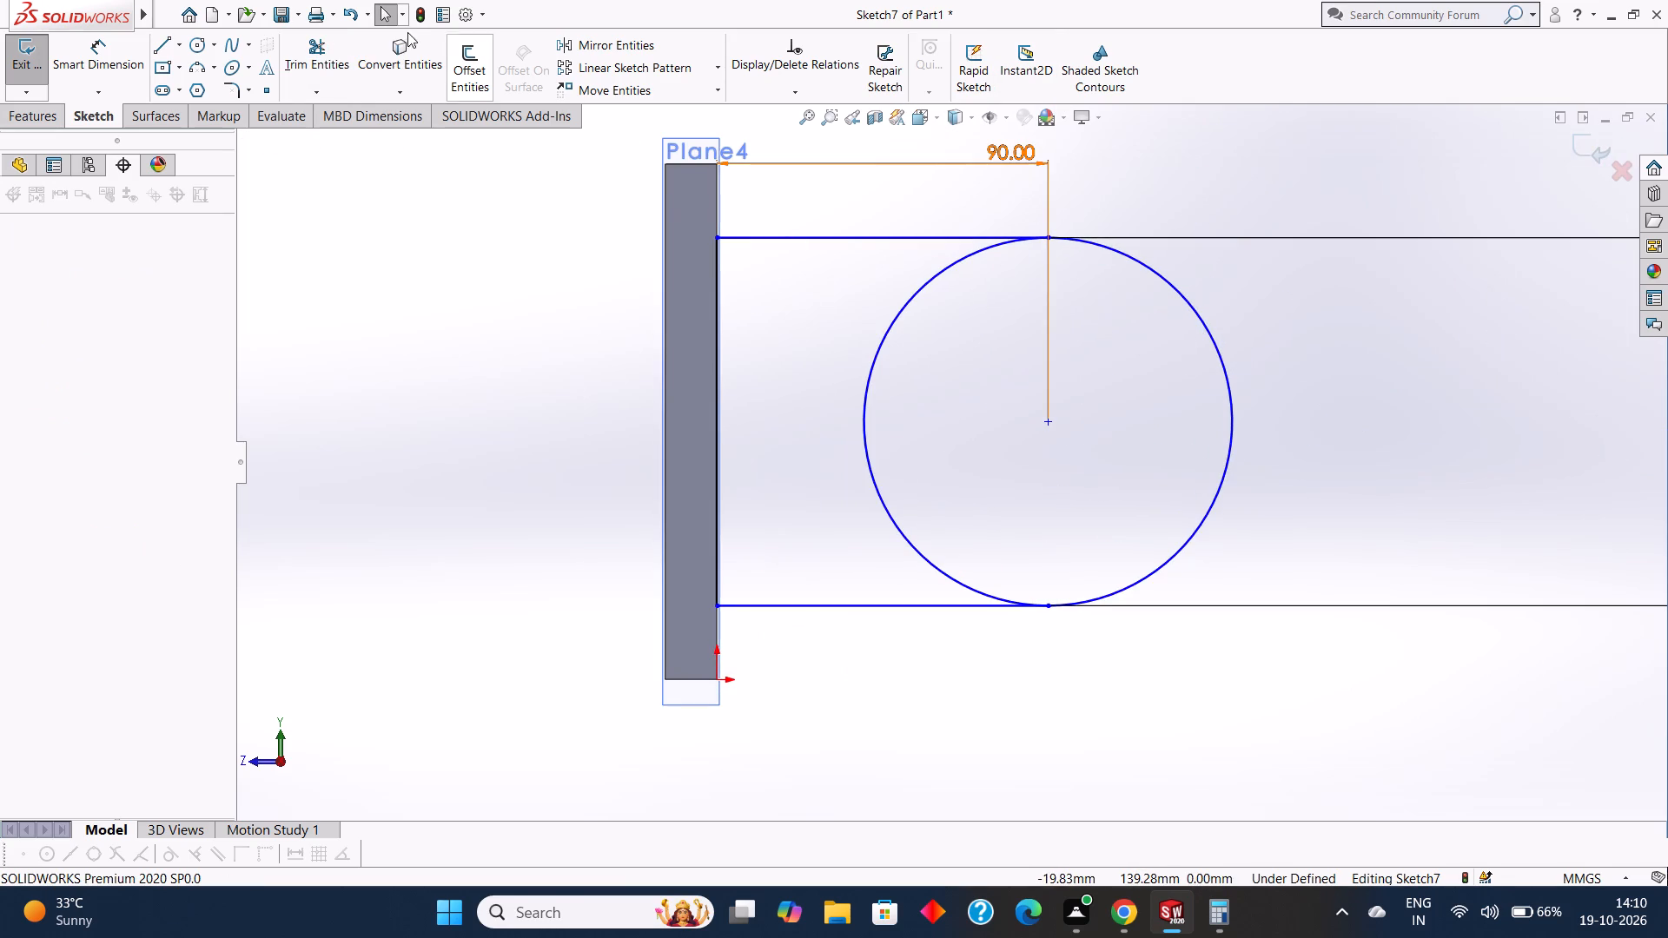
pyautogui.click(320, 49)
pyautogui.click(925, 287)
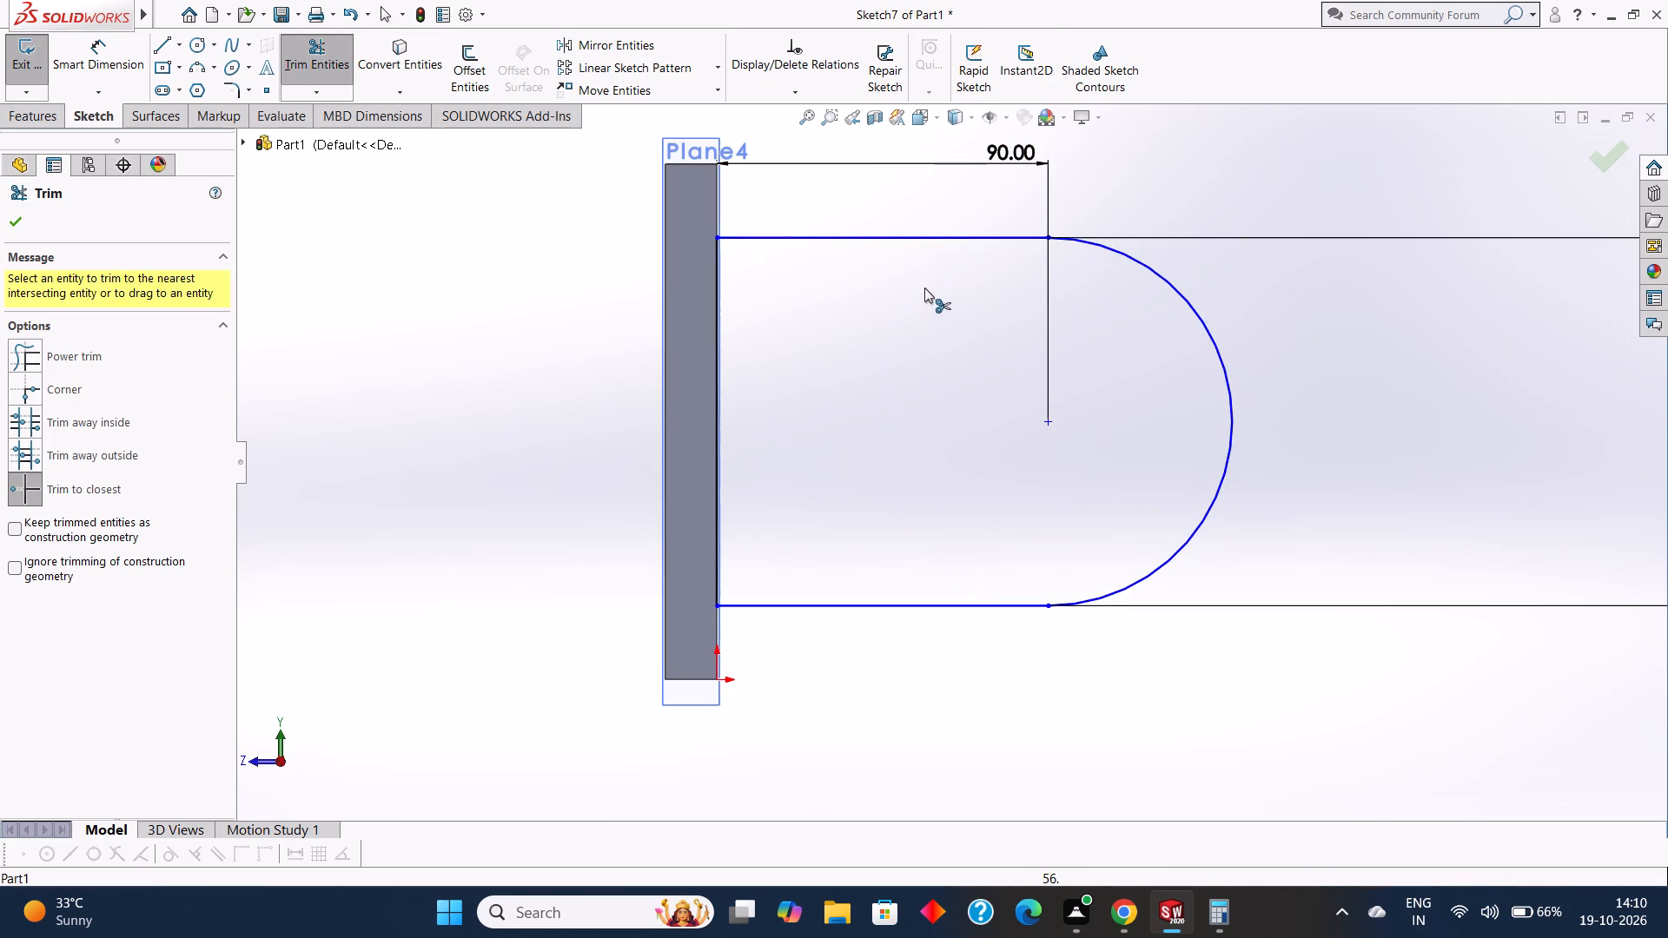
pyautogui.scroll(4, 923, 320)
pyautogui.click(12, 216)
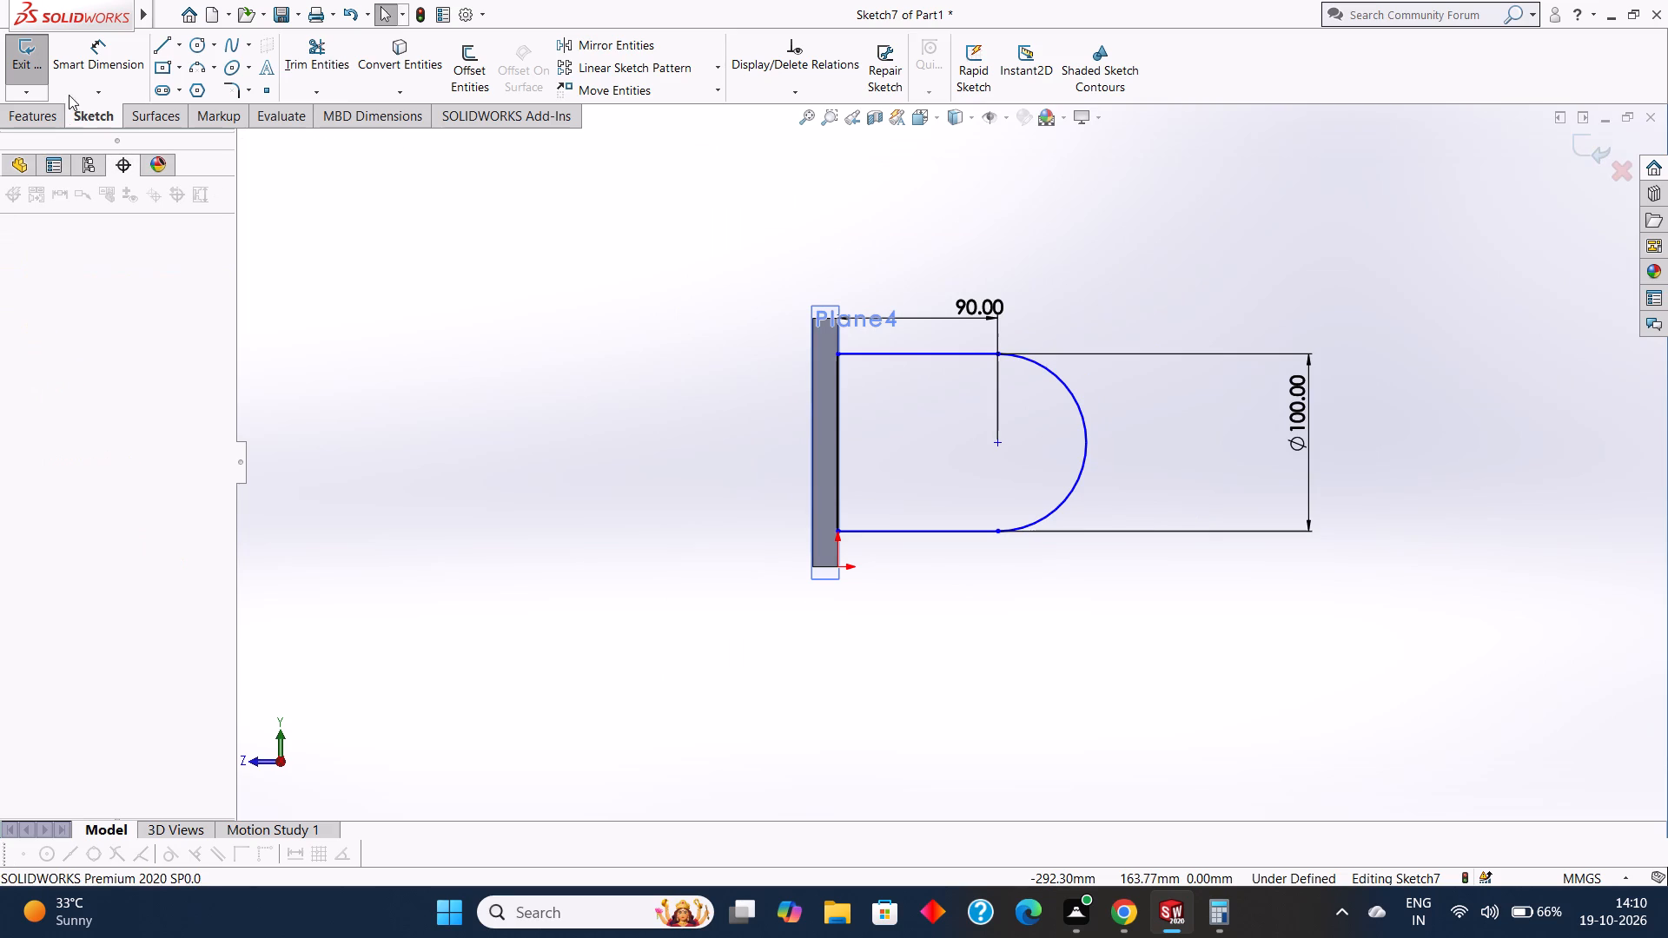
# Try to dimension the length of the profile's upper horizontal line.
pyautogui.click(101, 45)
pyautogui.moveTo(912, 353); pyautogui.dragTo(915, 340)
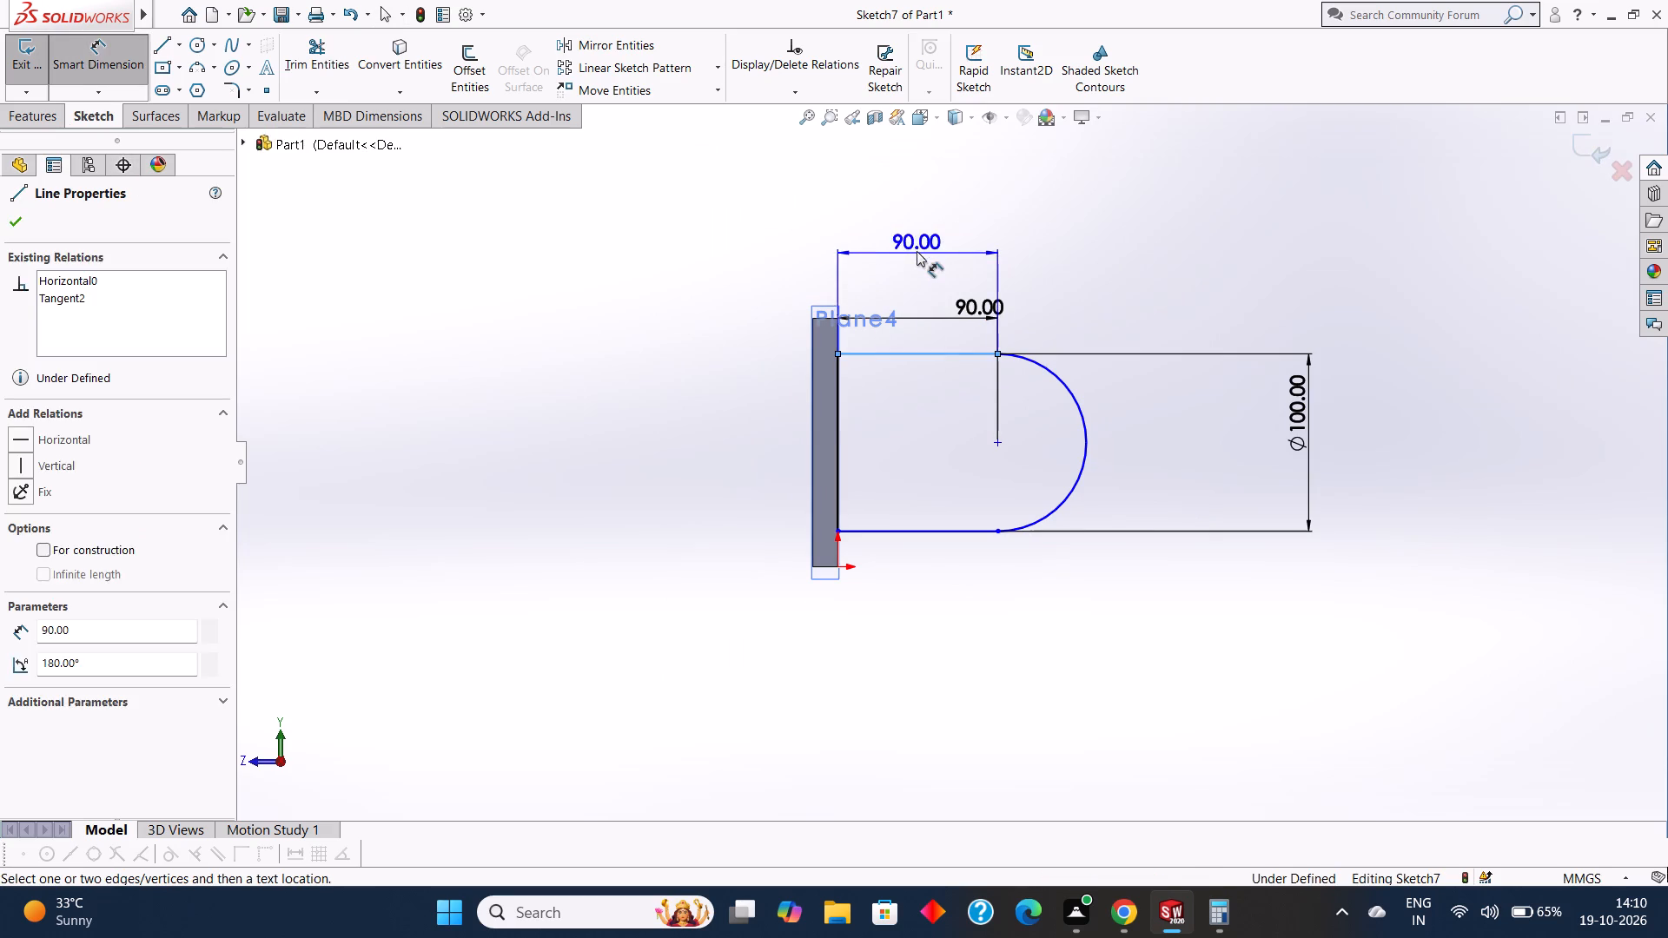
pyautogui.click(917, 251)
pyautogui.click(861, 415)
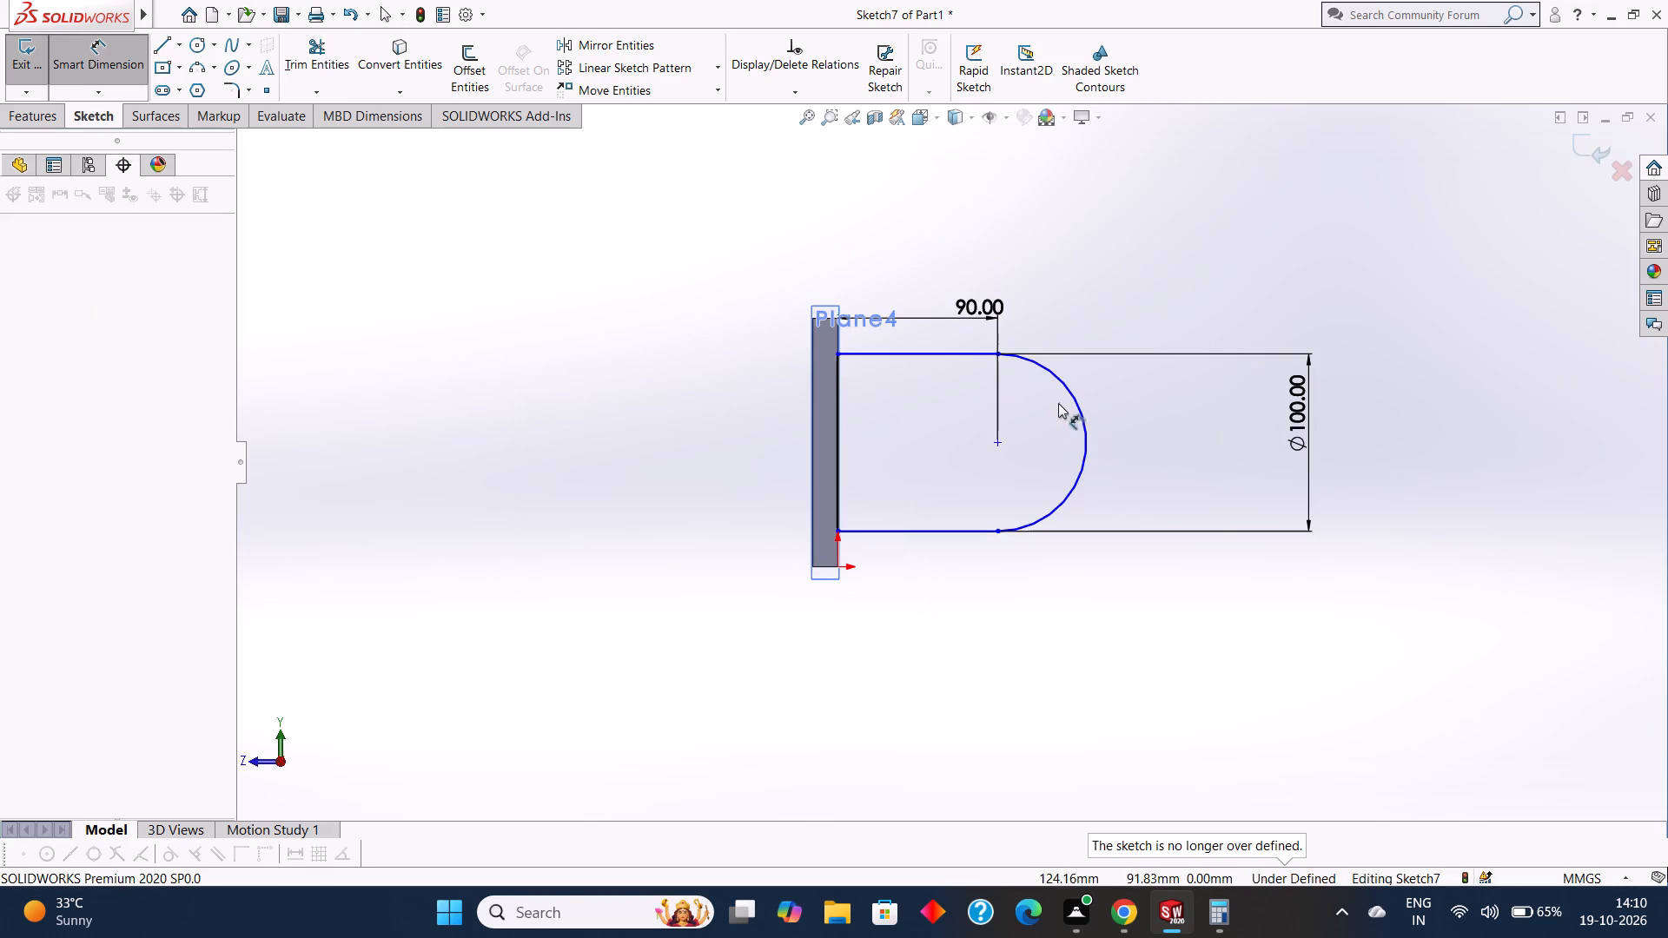
# Extrude the round-topped profile as a 48 mm blind boss in the reversed direction, merged with the plate.
pyautogui.moveTo(905, 578); pyautogui.dragTo(788, 324, button='middle')
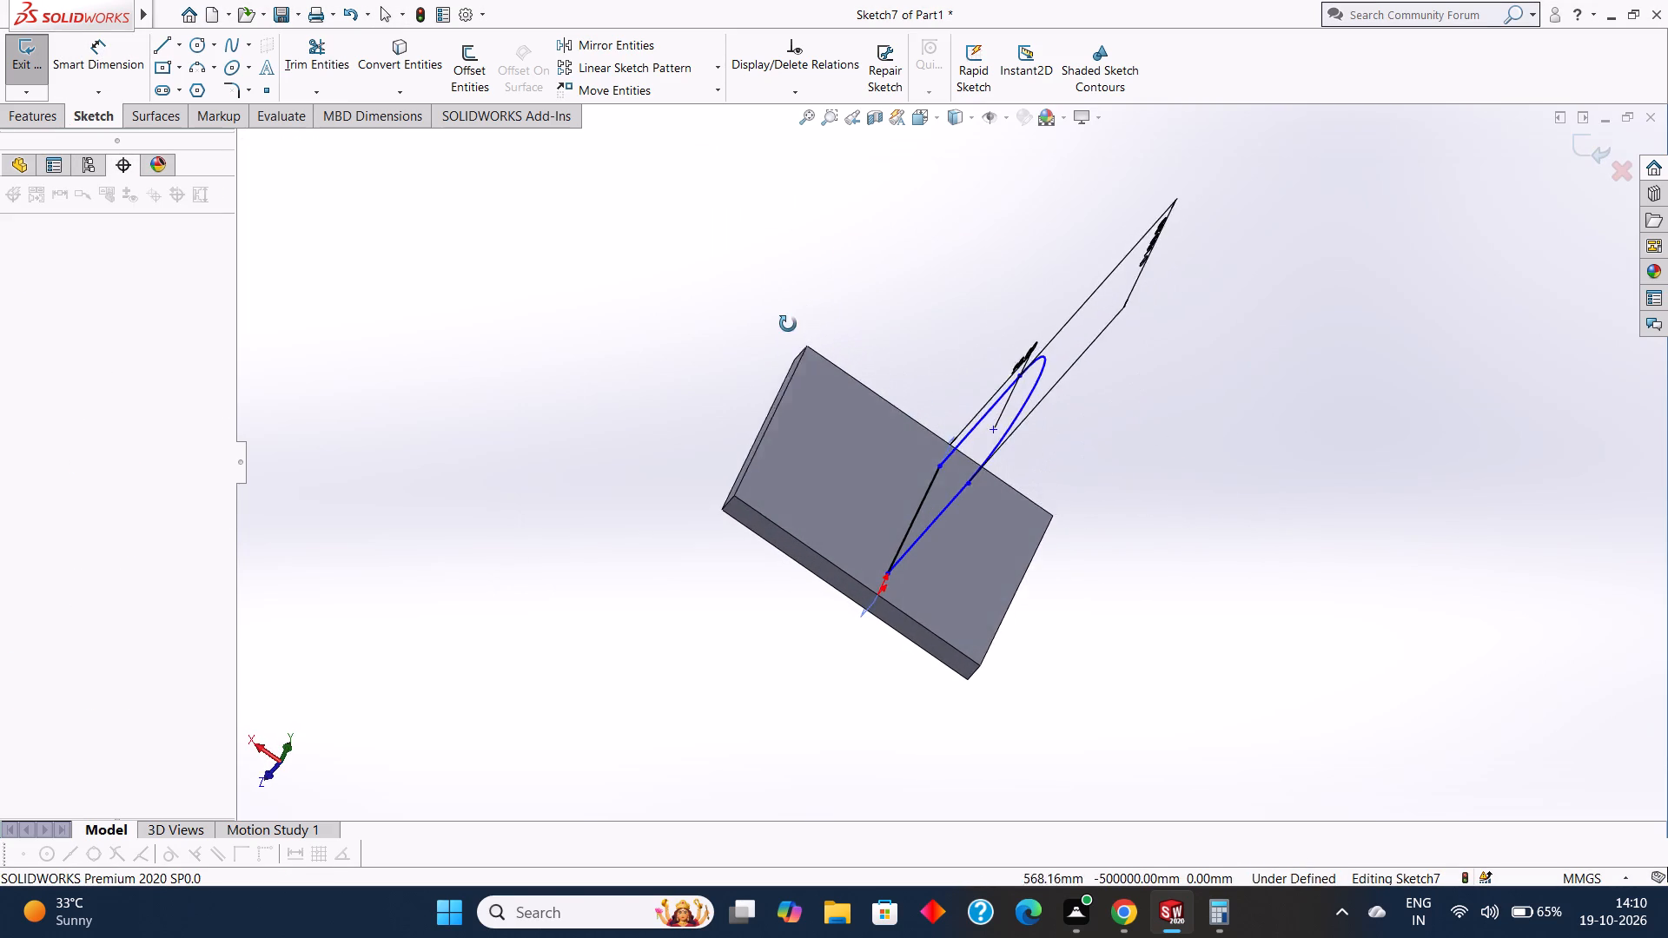
pyautogui.moveTo(788, 324); pyautogui.dragTo(784, 314, button='middle')
pyautogui.click(42, 125)
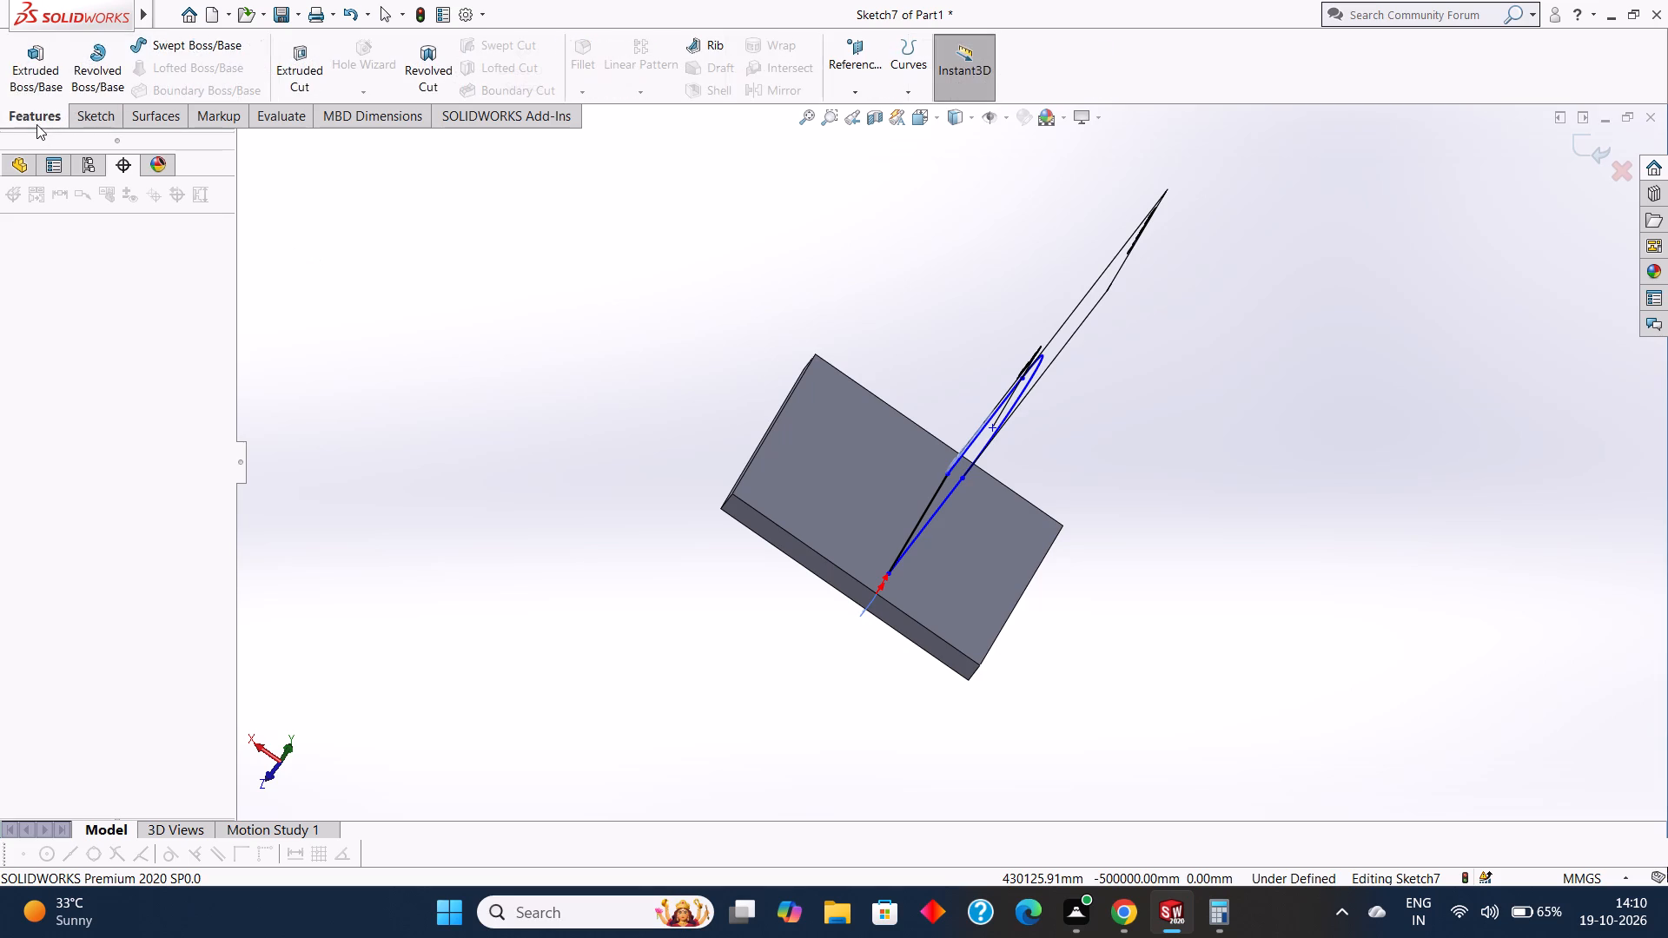
pyautogui.click(25, 74)
pyautogui.moveTo(476, 350); pyautogui.dragTo(463, 315, button='middle')
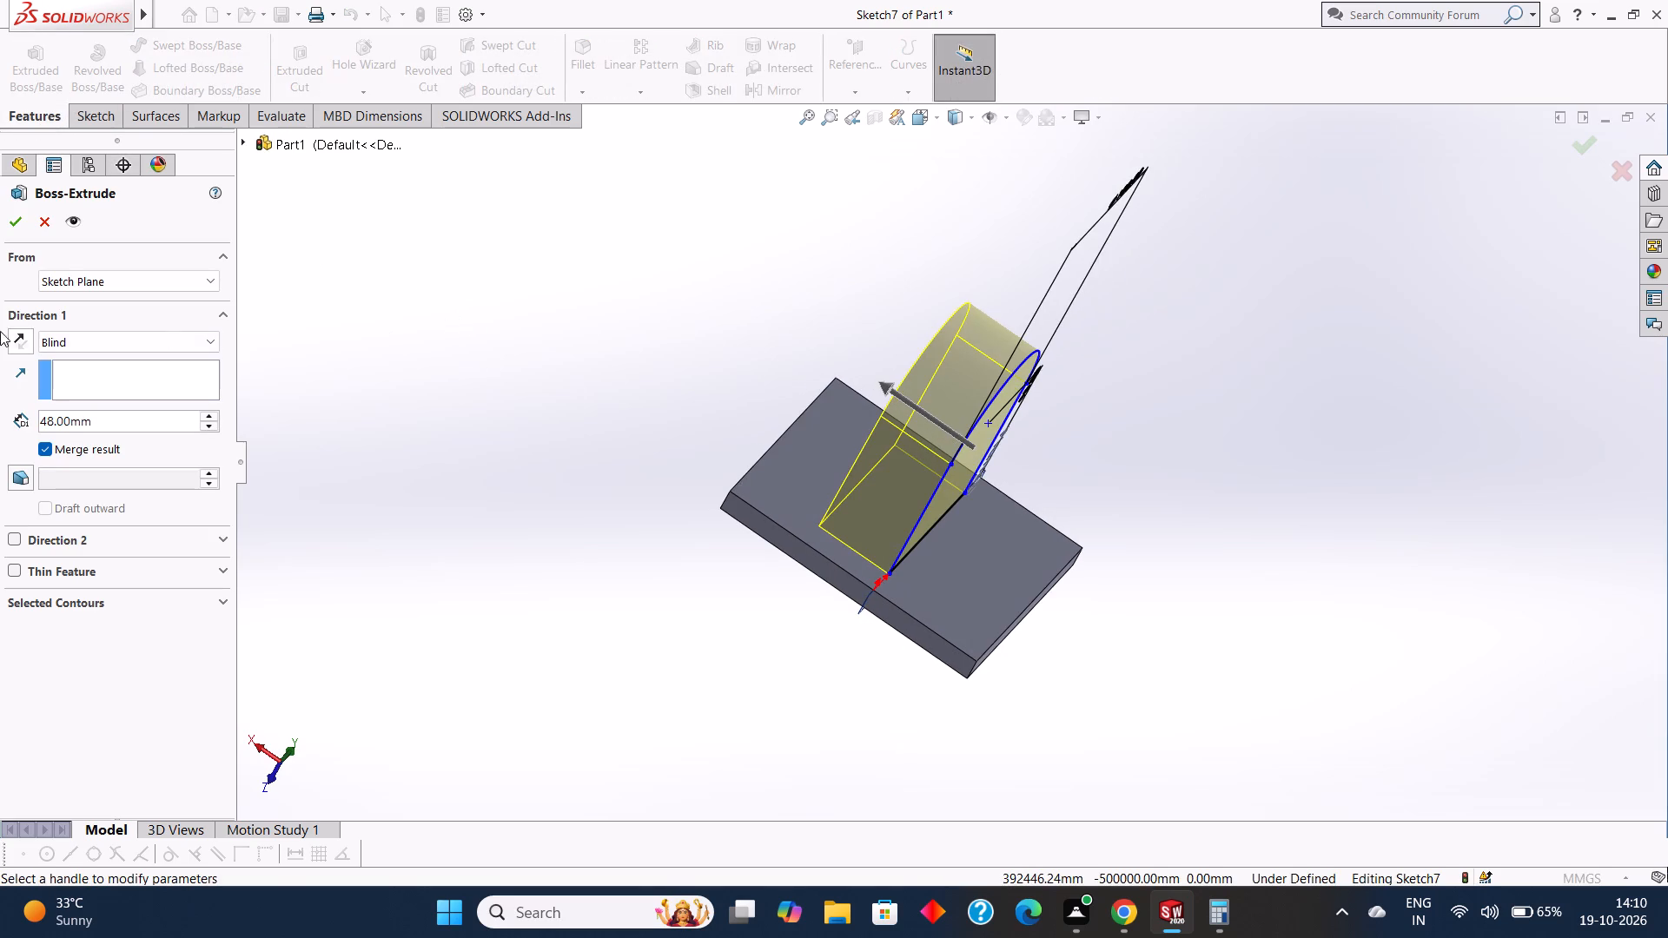
pyautogui.click(13, 331)
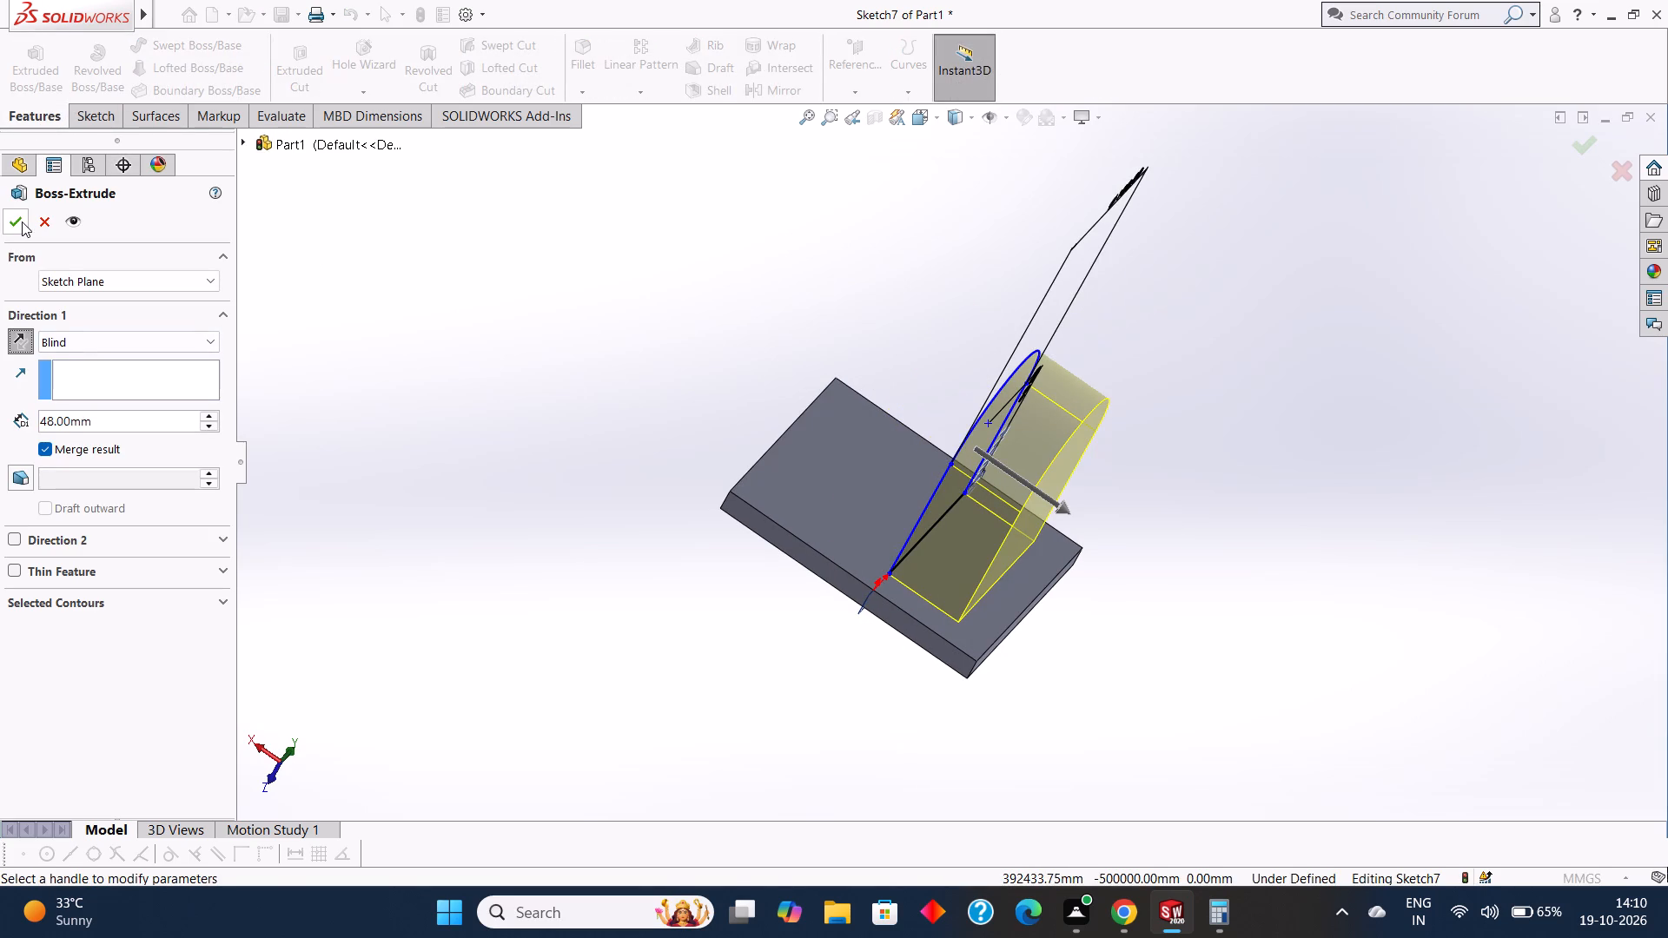
pyautogui.click(22, 221)
pyautogui.click(466, 454)
# Examine the extruded upright's position on the plate and against the offset plane from several oblique angles.
pyautogui.moveTo(510, 461); pyautogui.dragTo(499, 391, button='middle')
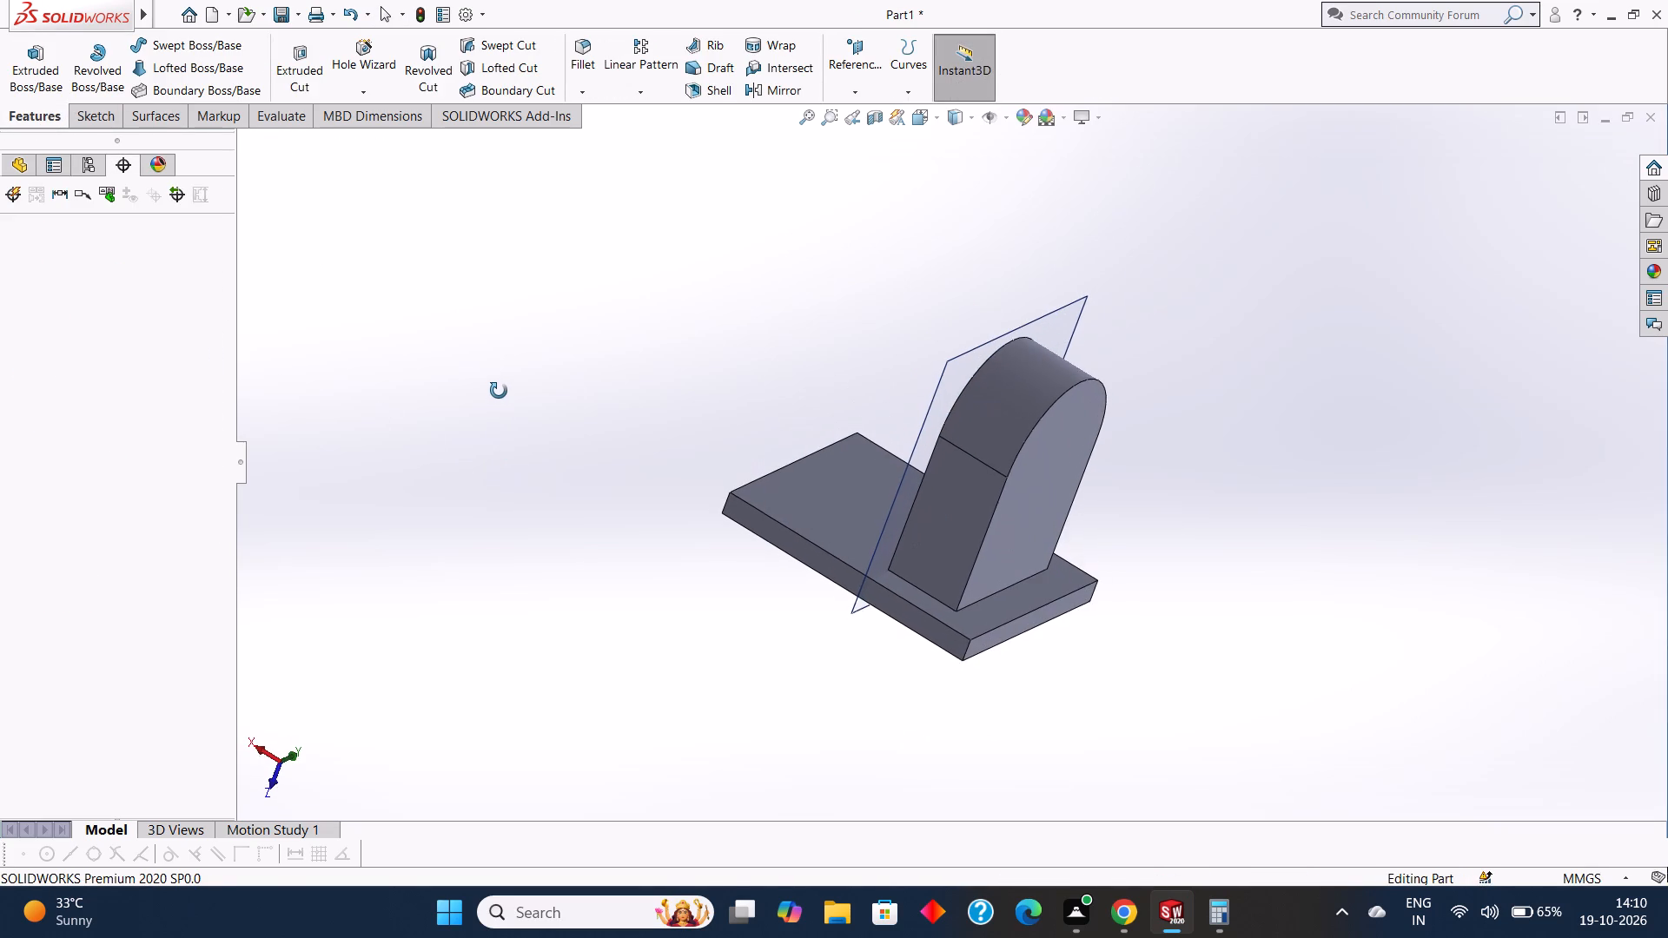
pyautogui.moveTo(499, 391); pyautogui.dragTo(499, 372, button='middle')
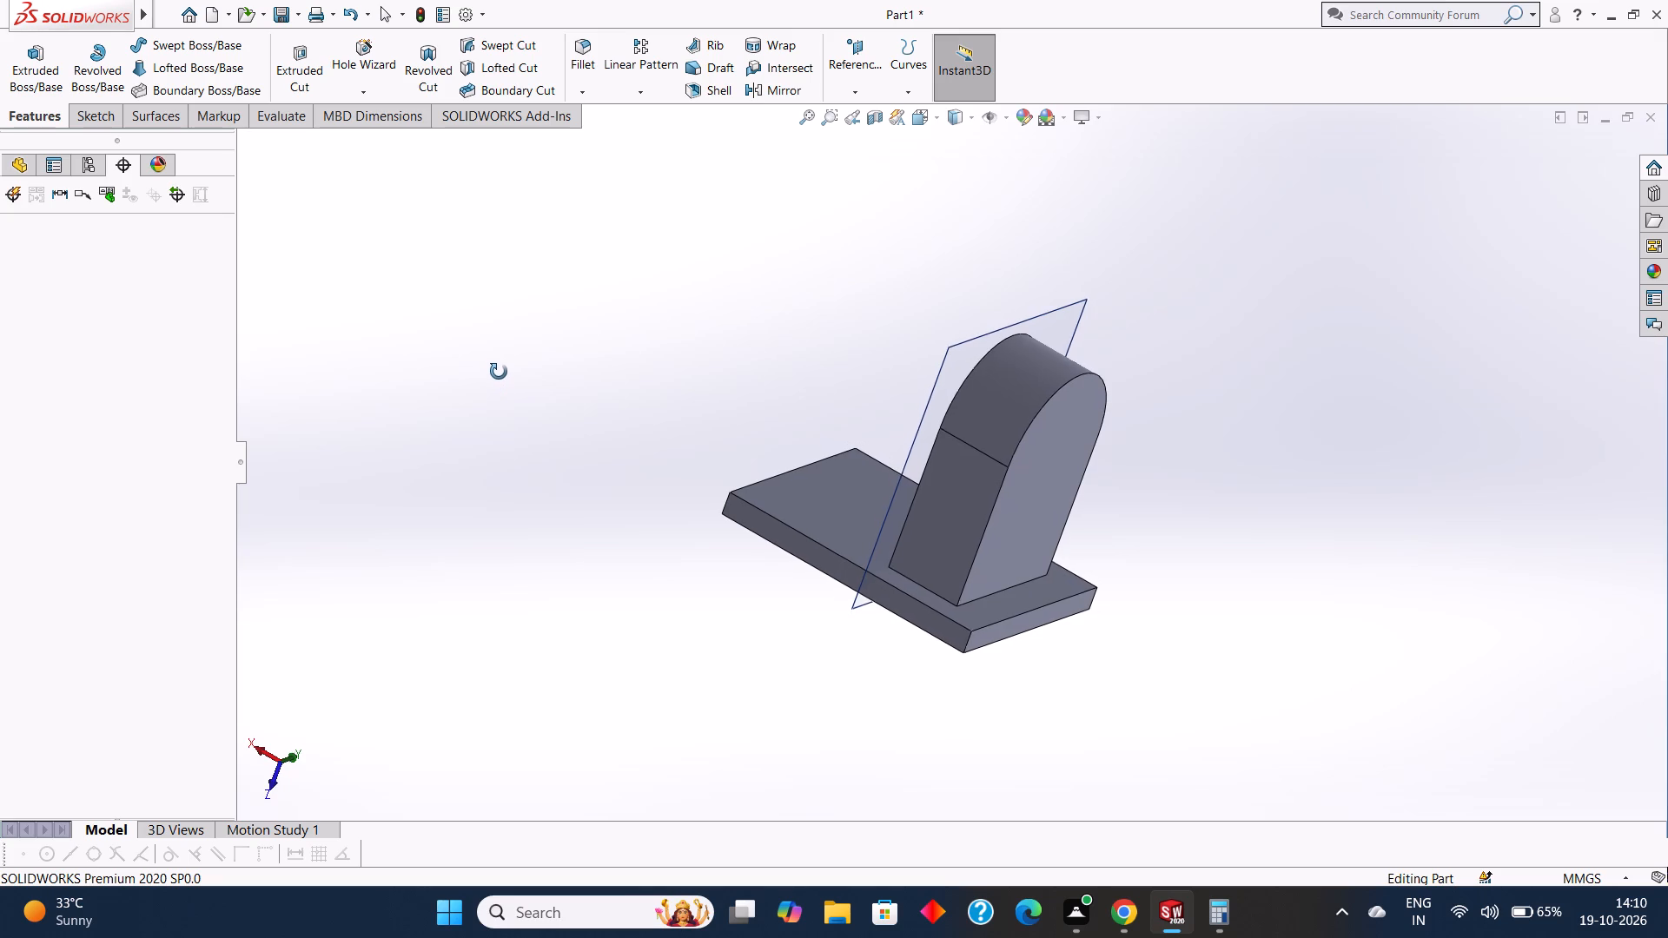
pyautogui.moveTo(499, 372); pyautogui.dragTo(467, 346, button='middle')
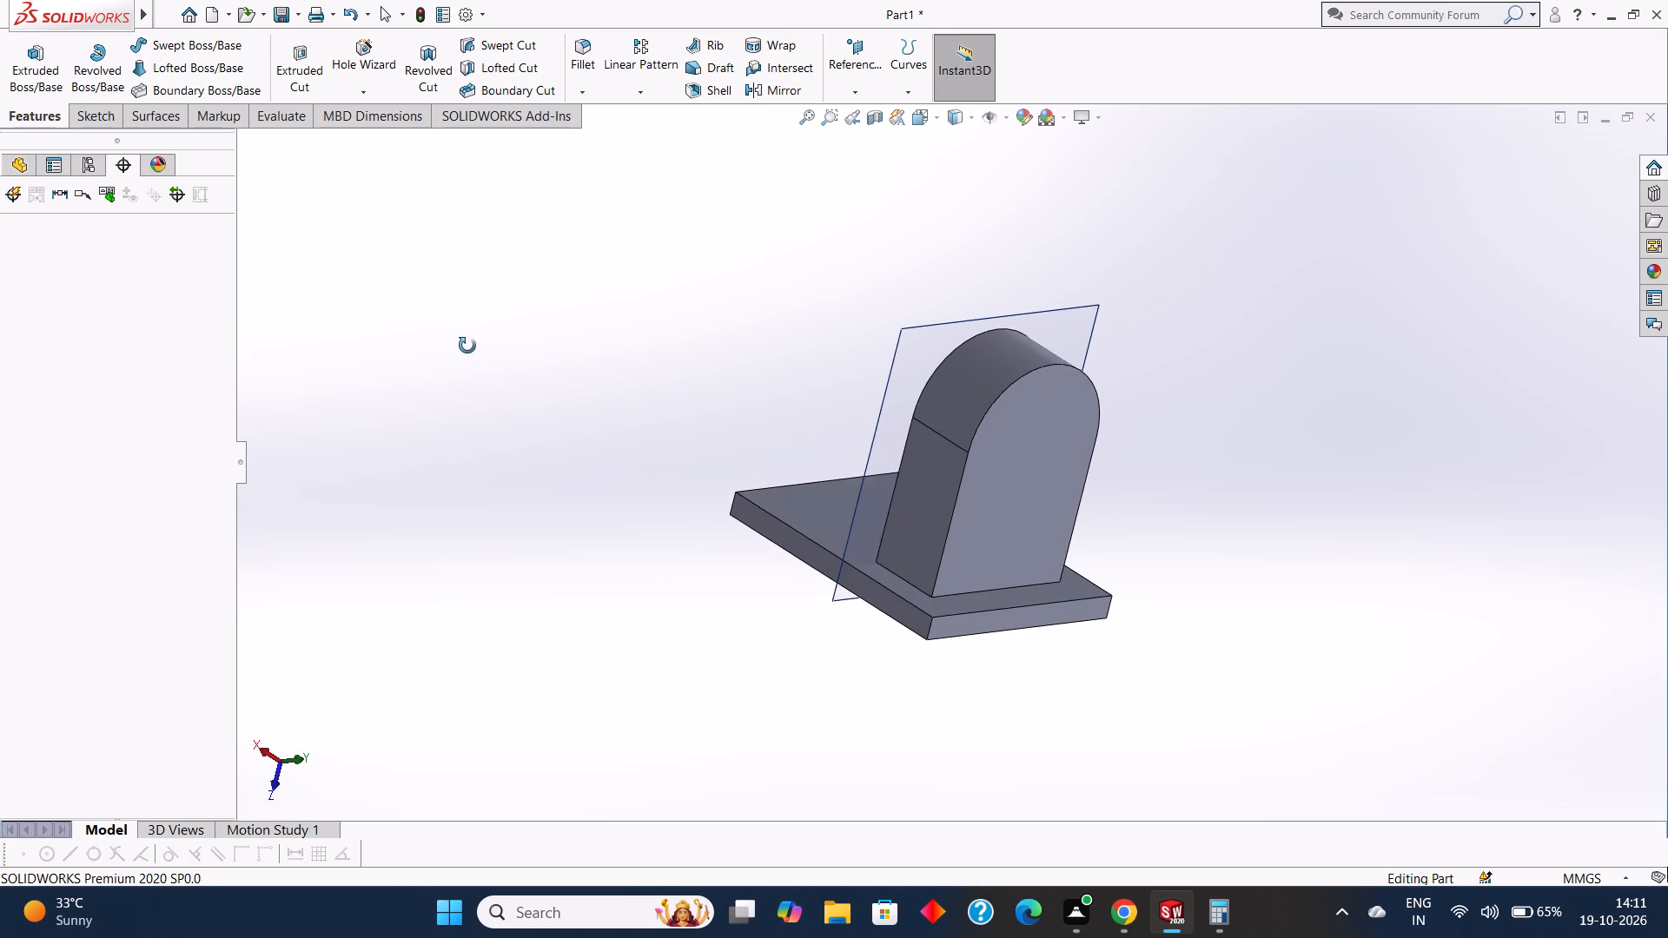
pyautogui.moveTo(467, 346); pyautogui.dragTo(479, 370, button='middle')
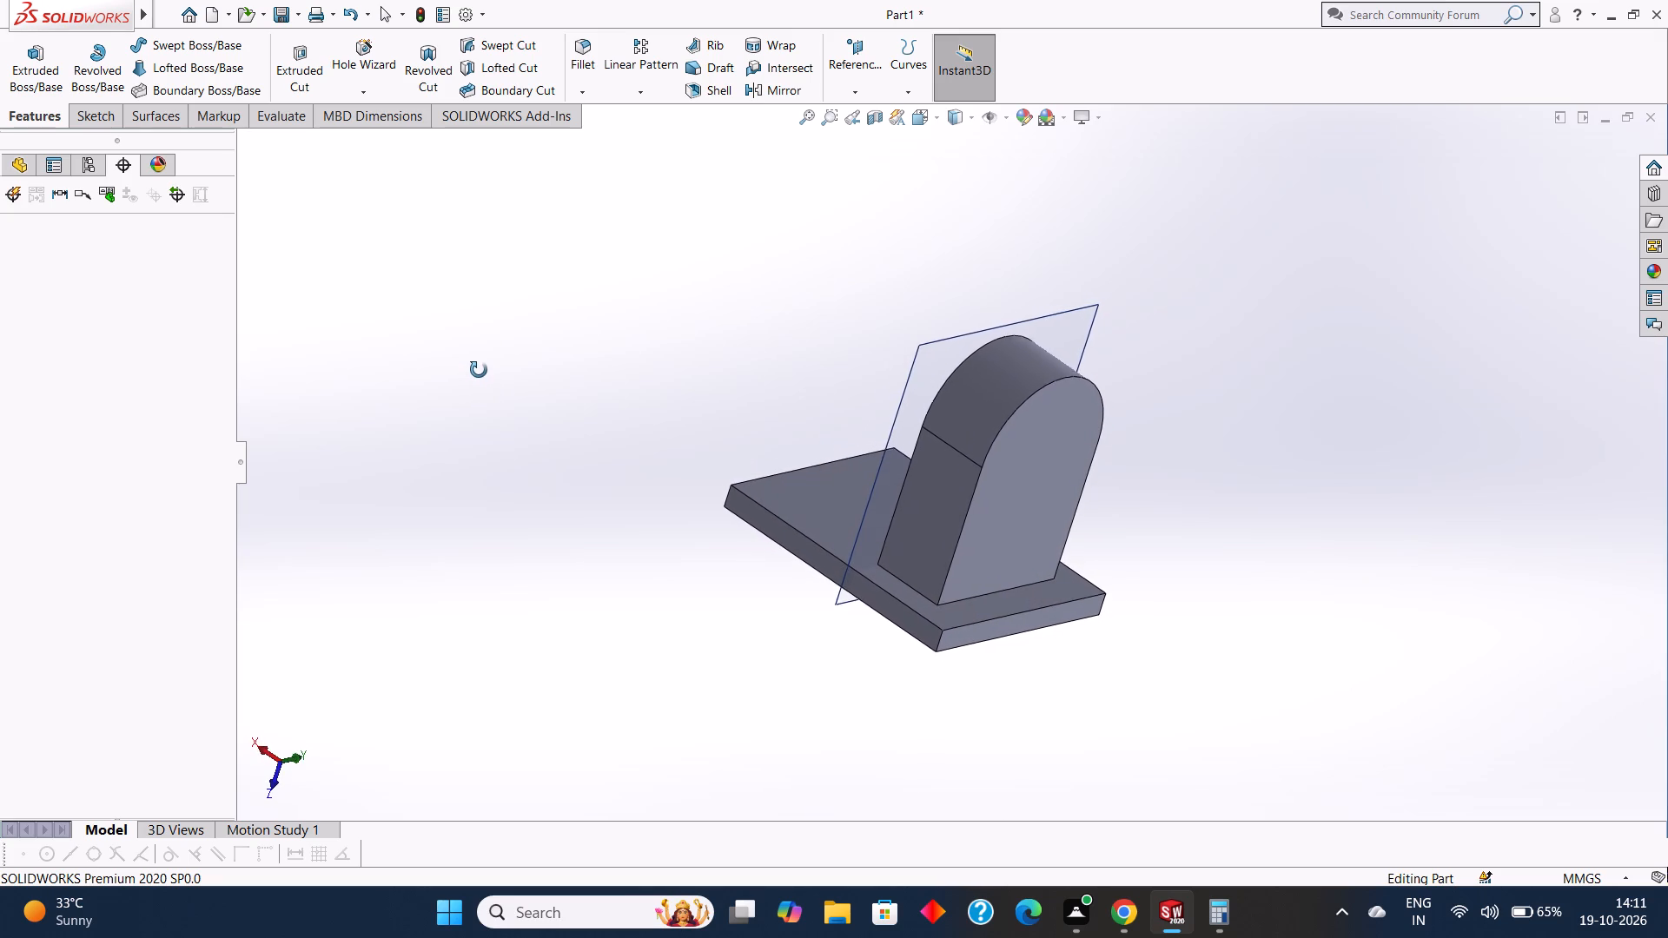
pyautogui.moveTo(479, 370); pyautogui.dragTo(500, 365, button='middle')
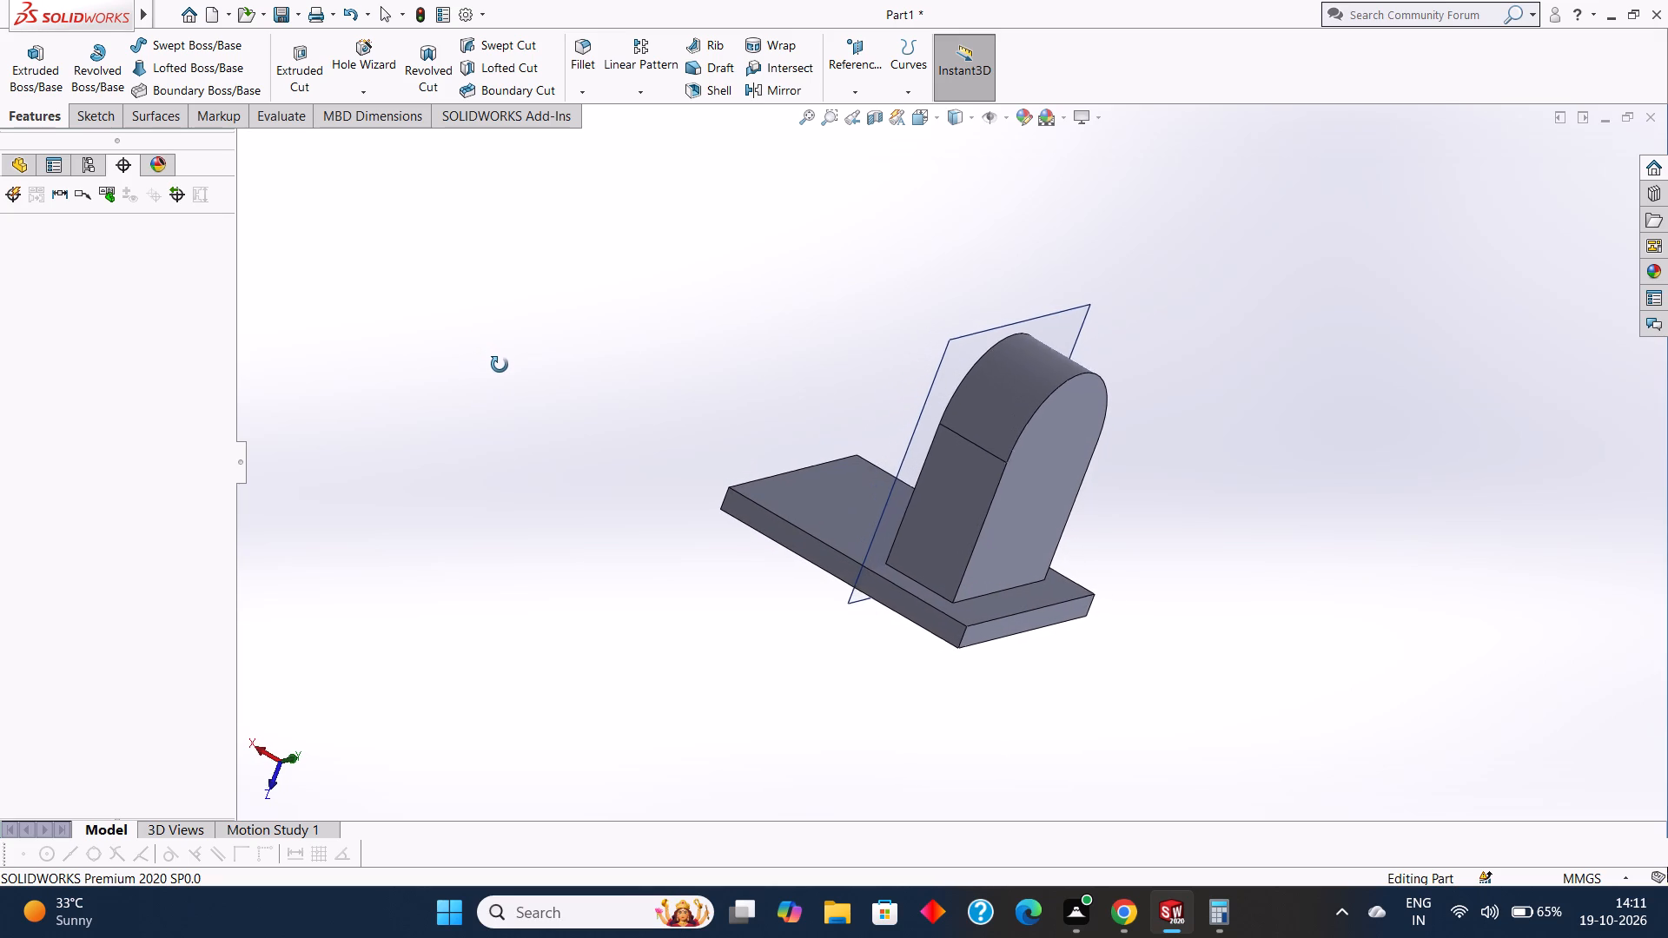
pyautogui.moveTo(500, 365); pyautogui.dragTo(500, 368, button='middle')
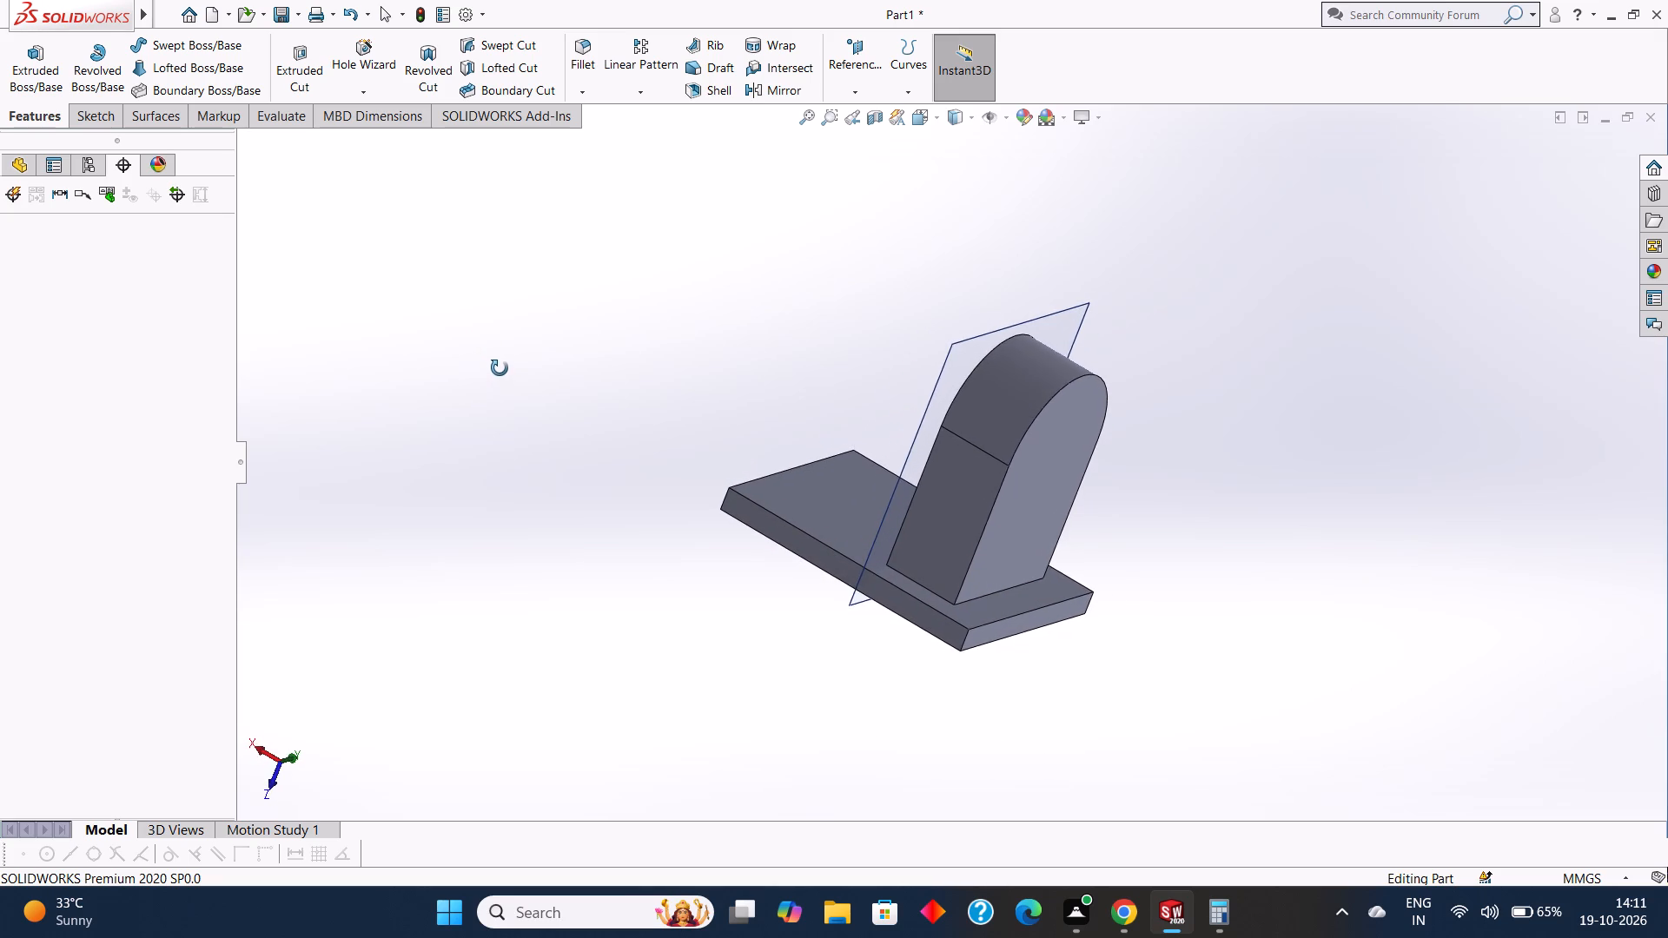
pyautogui.moveTo(500, 368); pyautogui.dragTo(508, 363, button='middle')
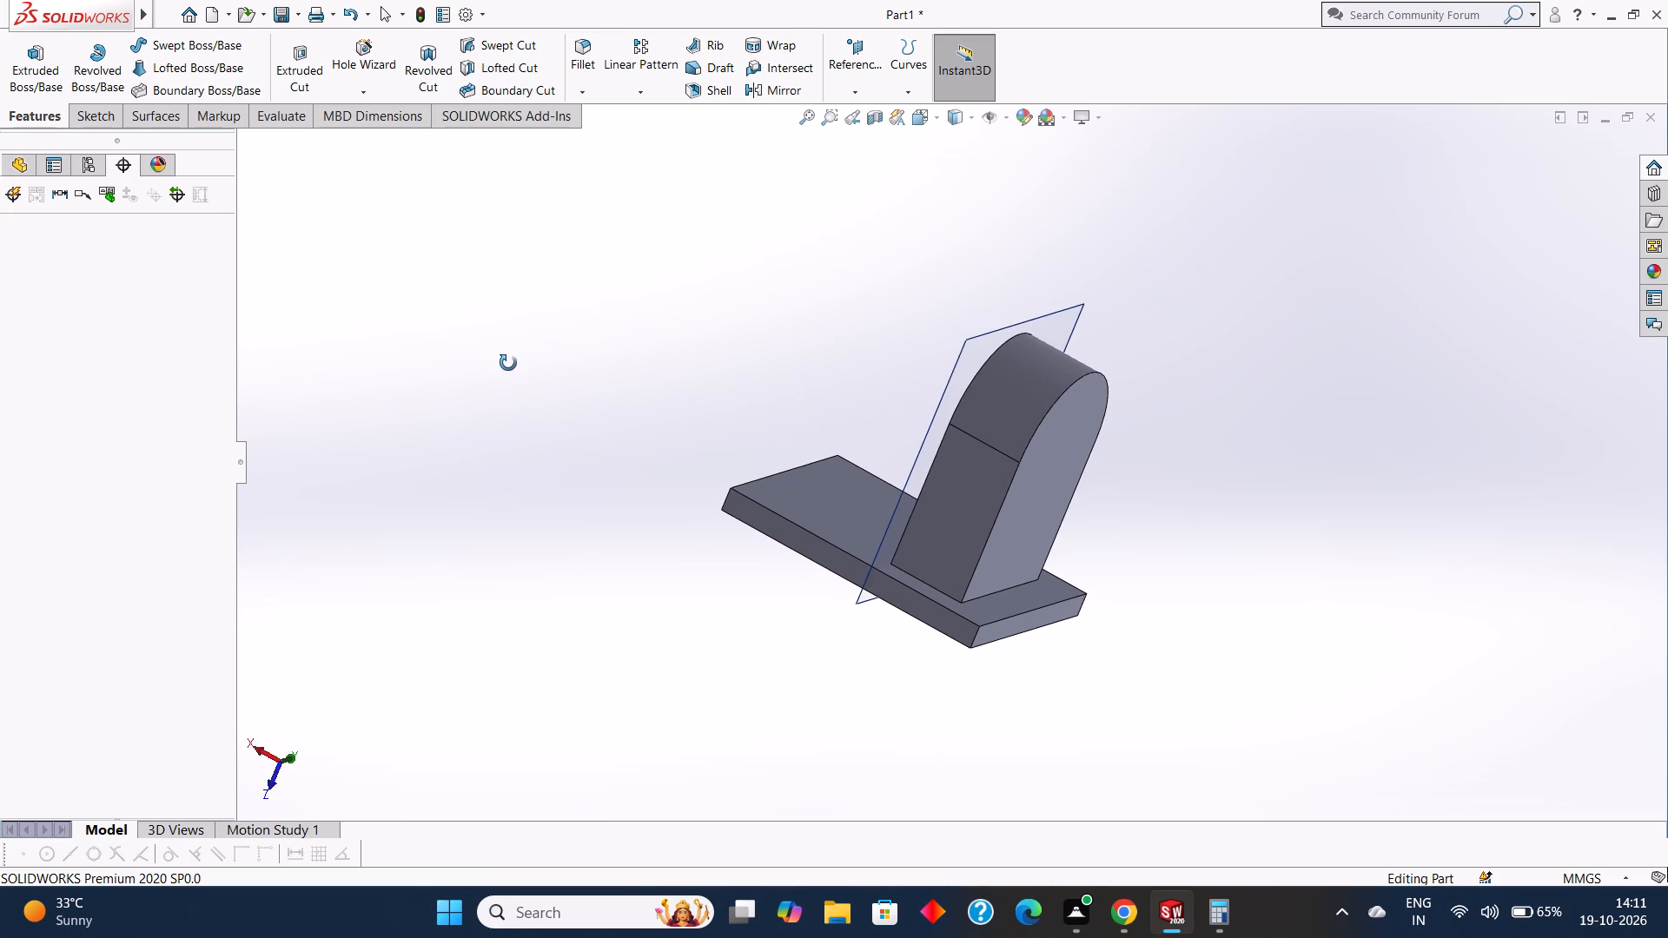
pyautogui.moveTo(508, 363); pyautogui.dragTo(492, 343, button='middle')
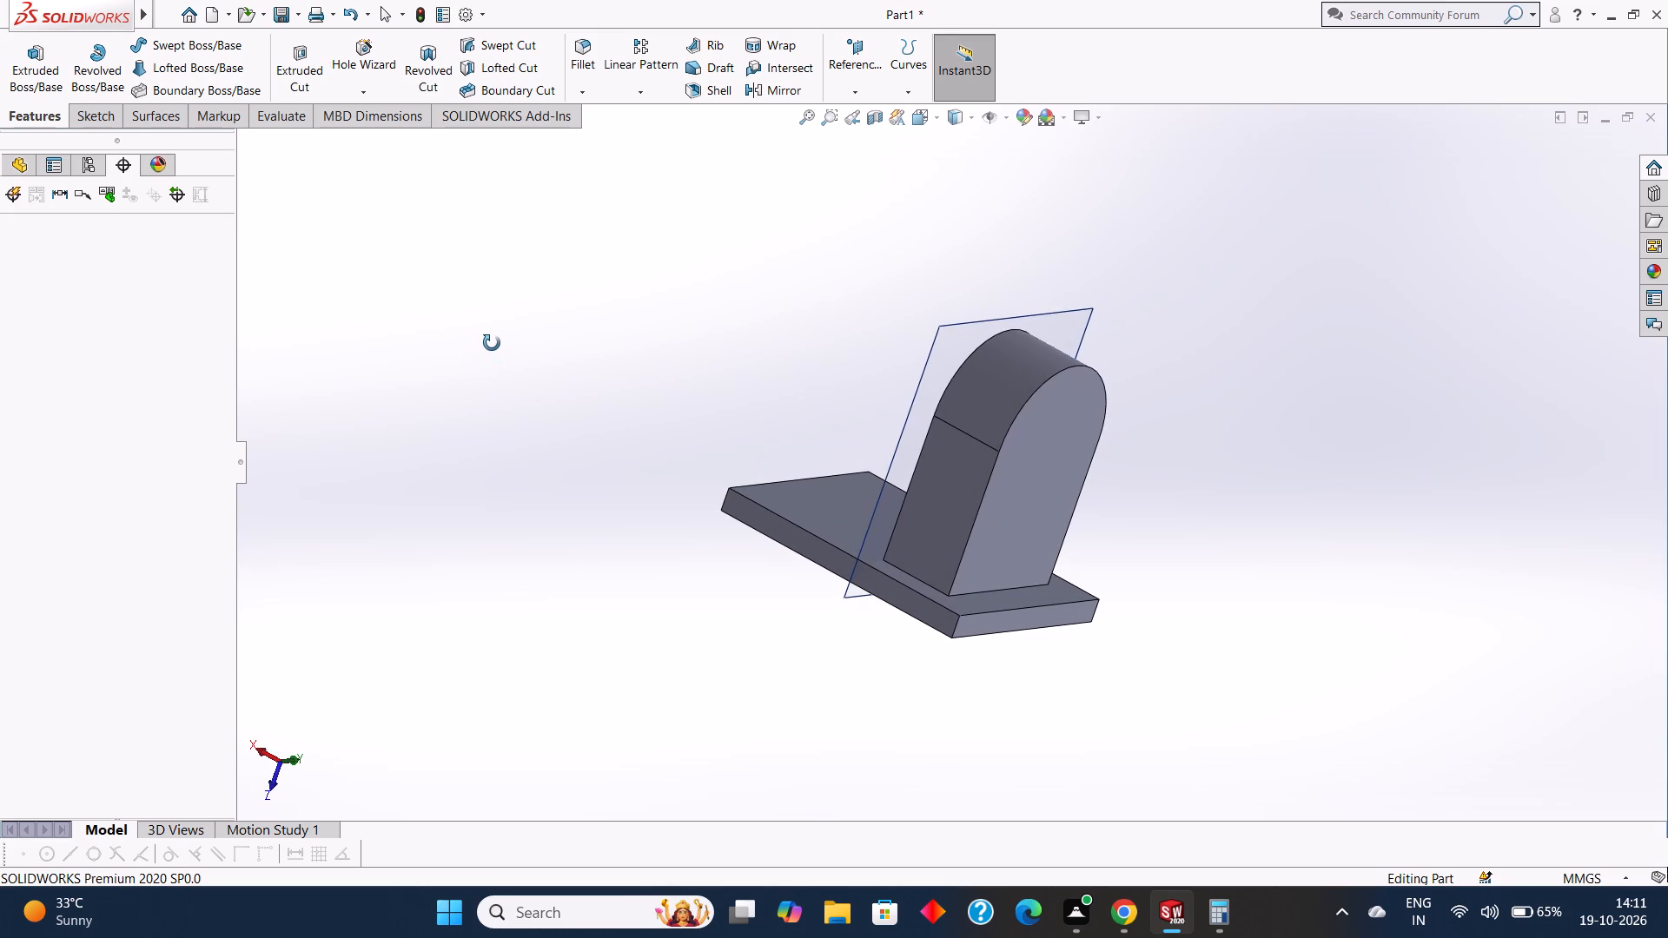
pyautogui.moveTo(492, 343); pyautogui.dragTo(486, 338, button='middle')
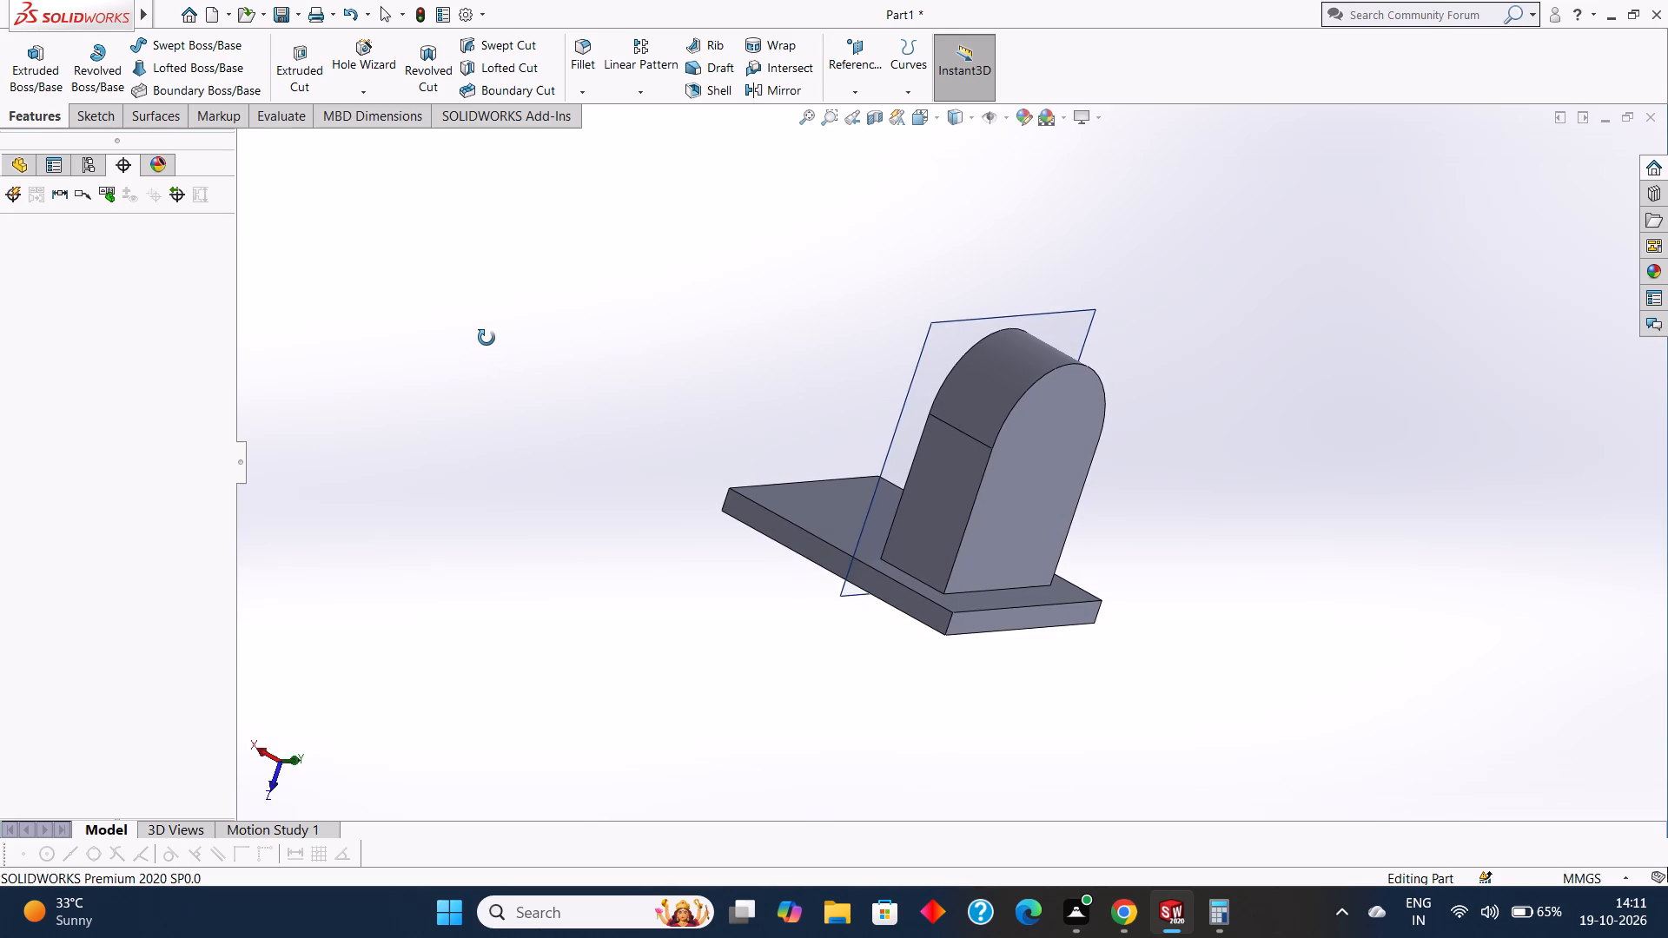
pyautogui.moveTo(486, 338); pyautogui.dragTo(486, 339, button='middle')
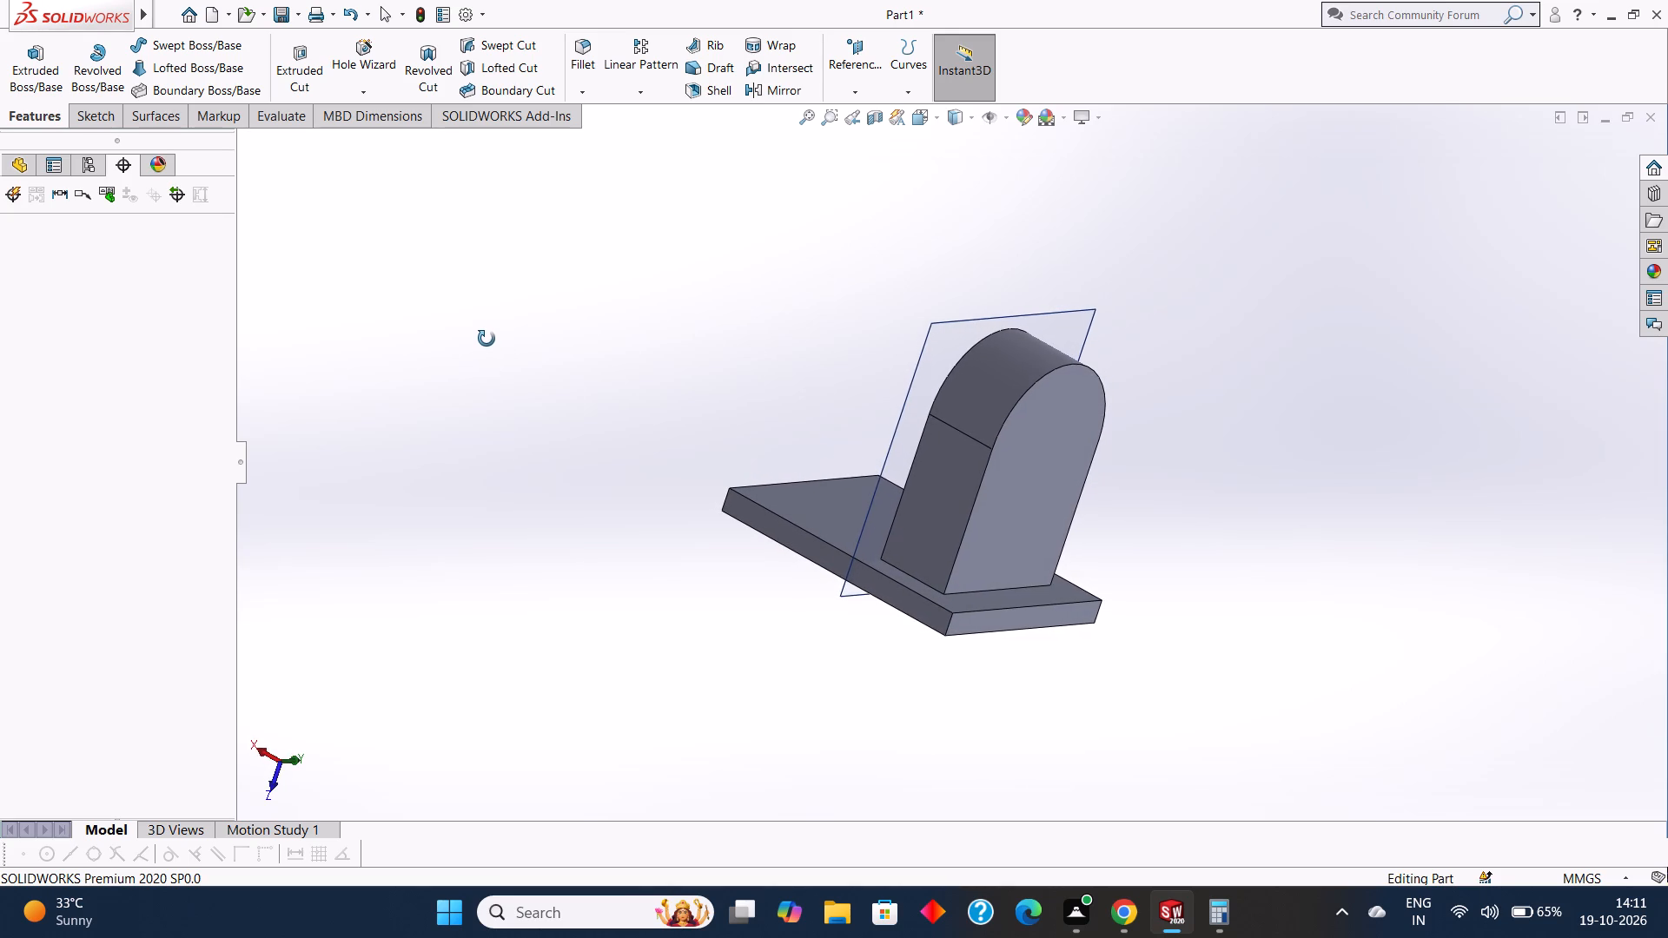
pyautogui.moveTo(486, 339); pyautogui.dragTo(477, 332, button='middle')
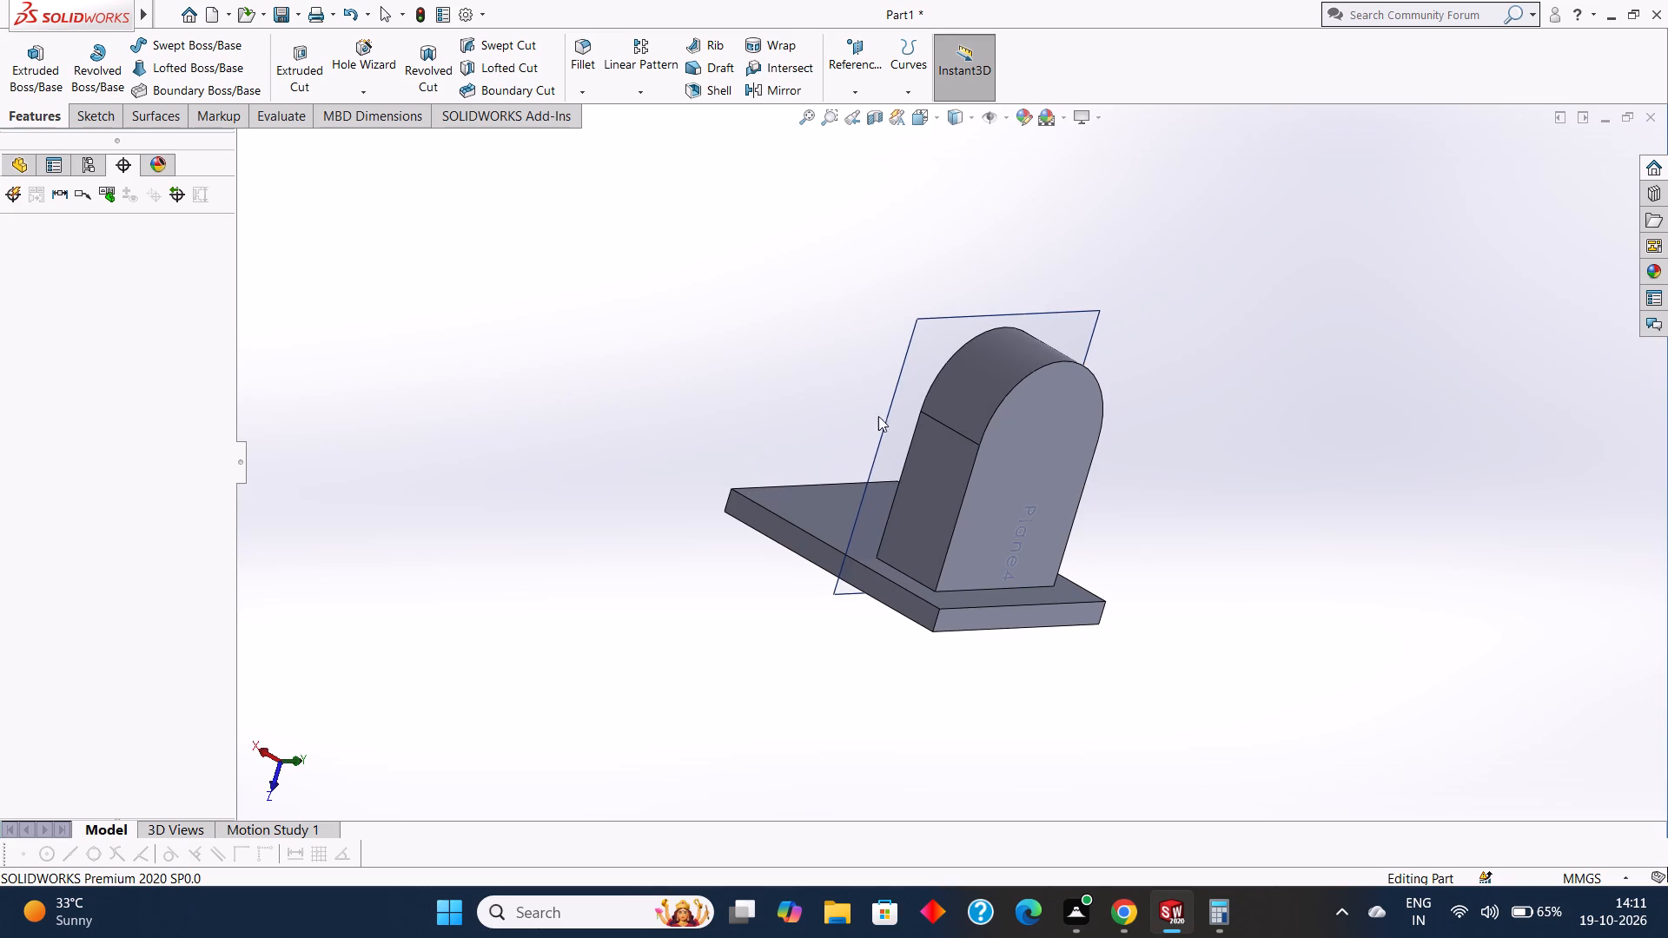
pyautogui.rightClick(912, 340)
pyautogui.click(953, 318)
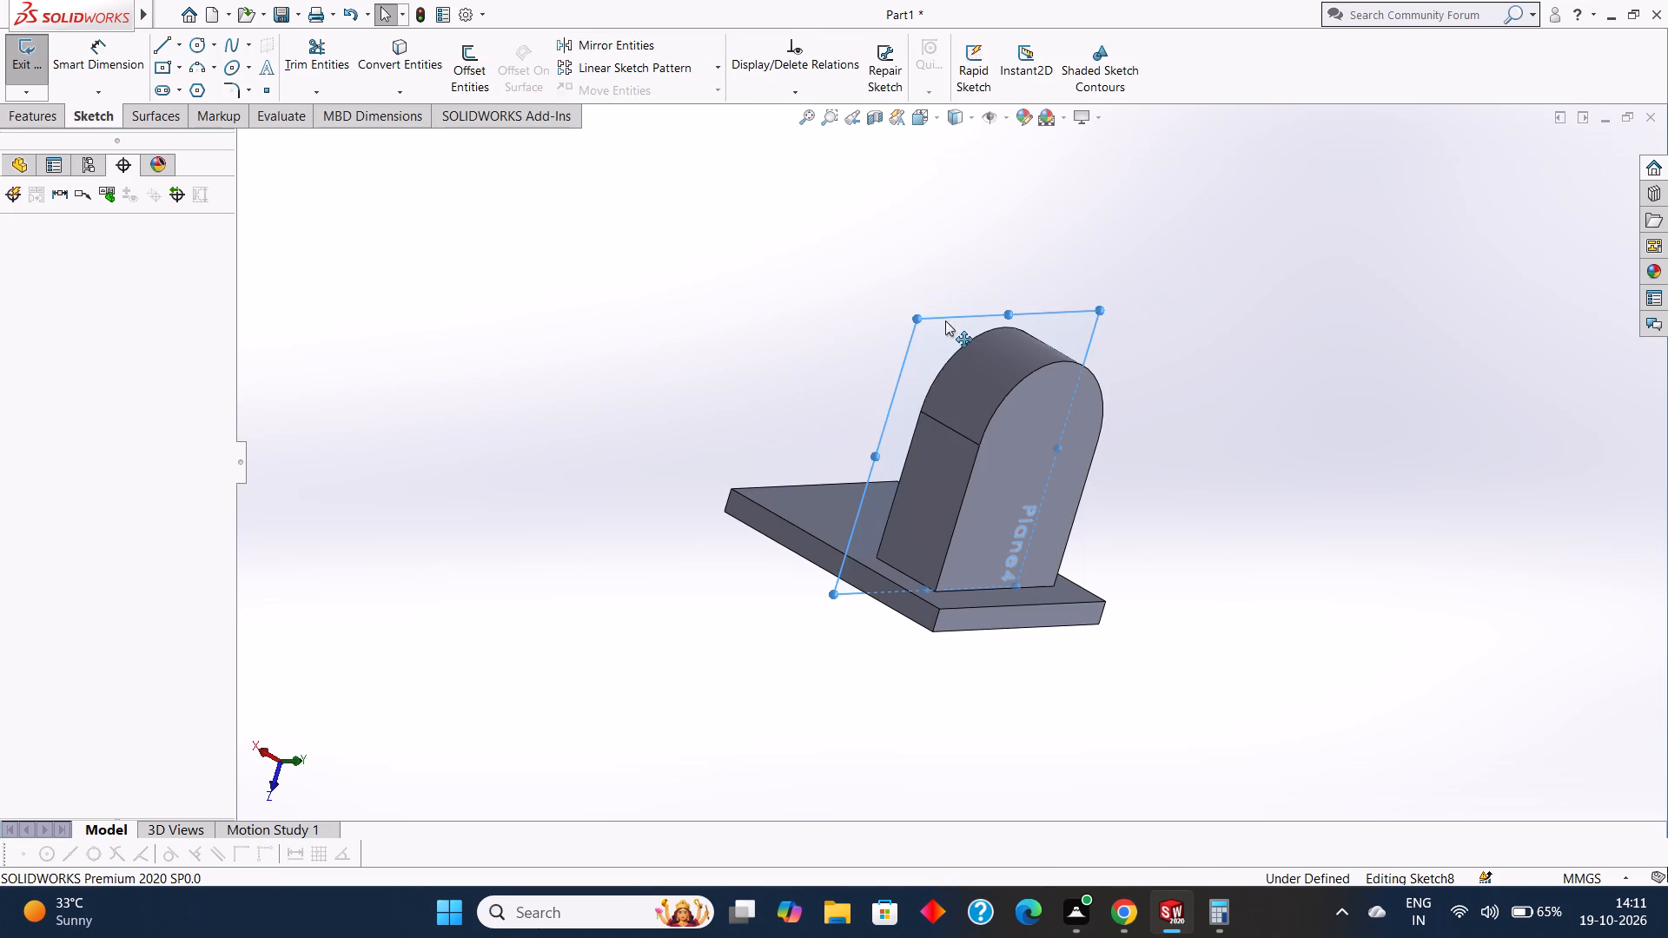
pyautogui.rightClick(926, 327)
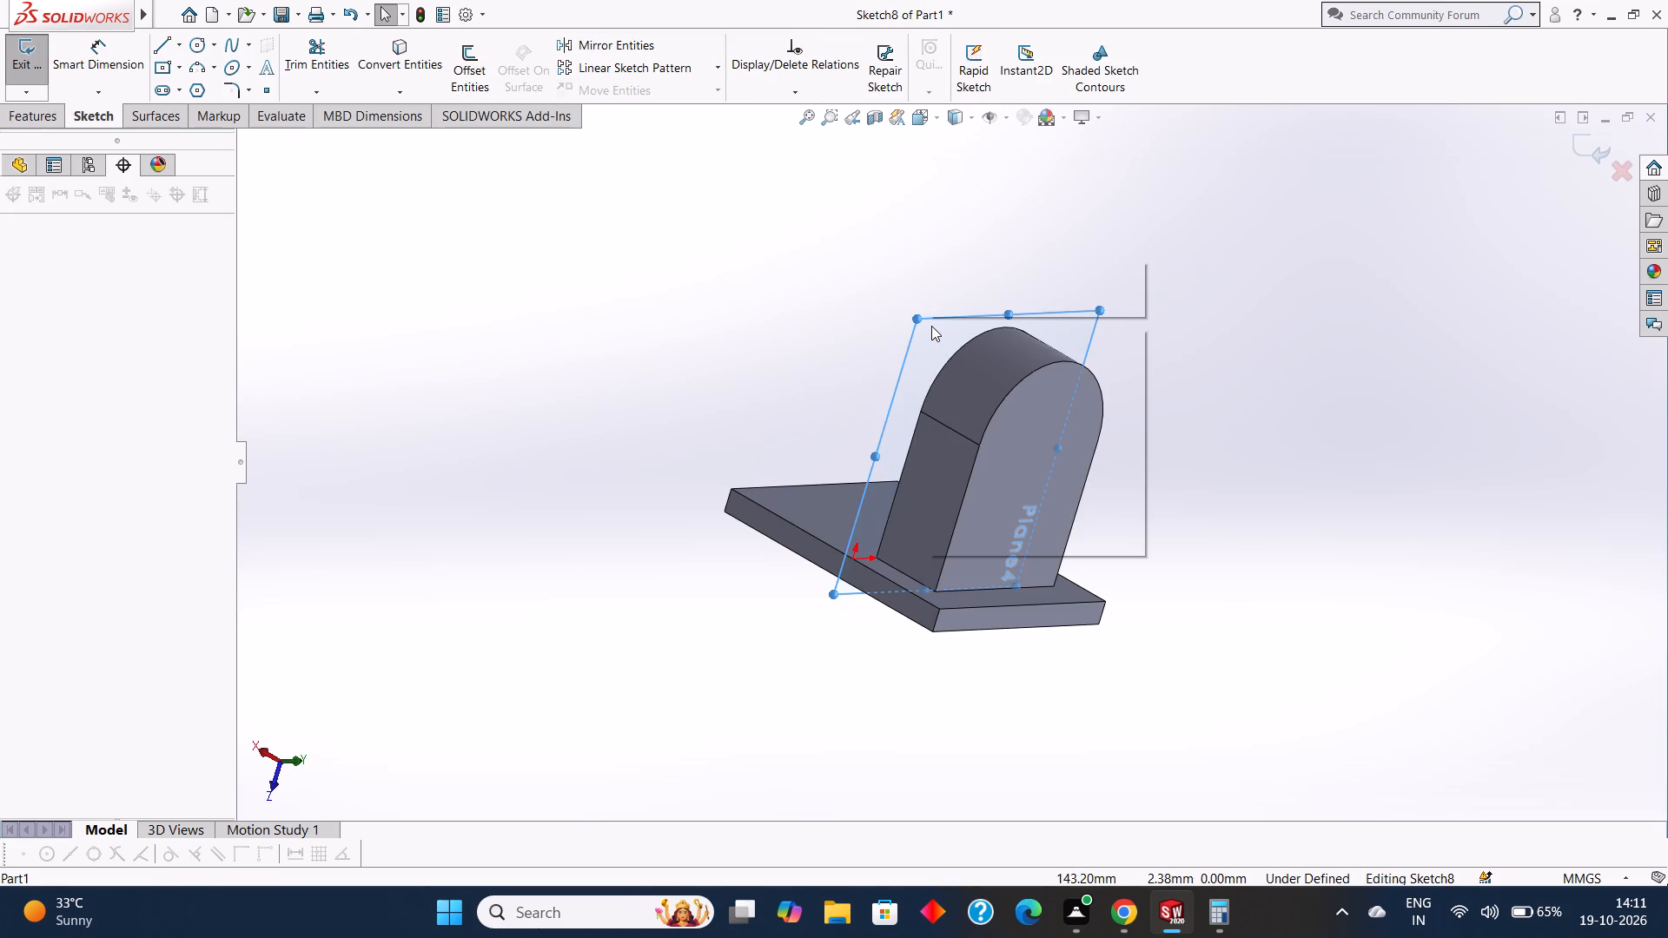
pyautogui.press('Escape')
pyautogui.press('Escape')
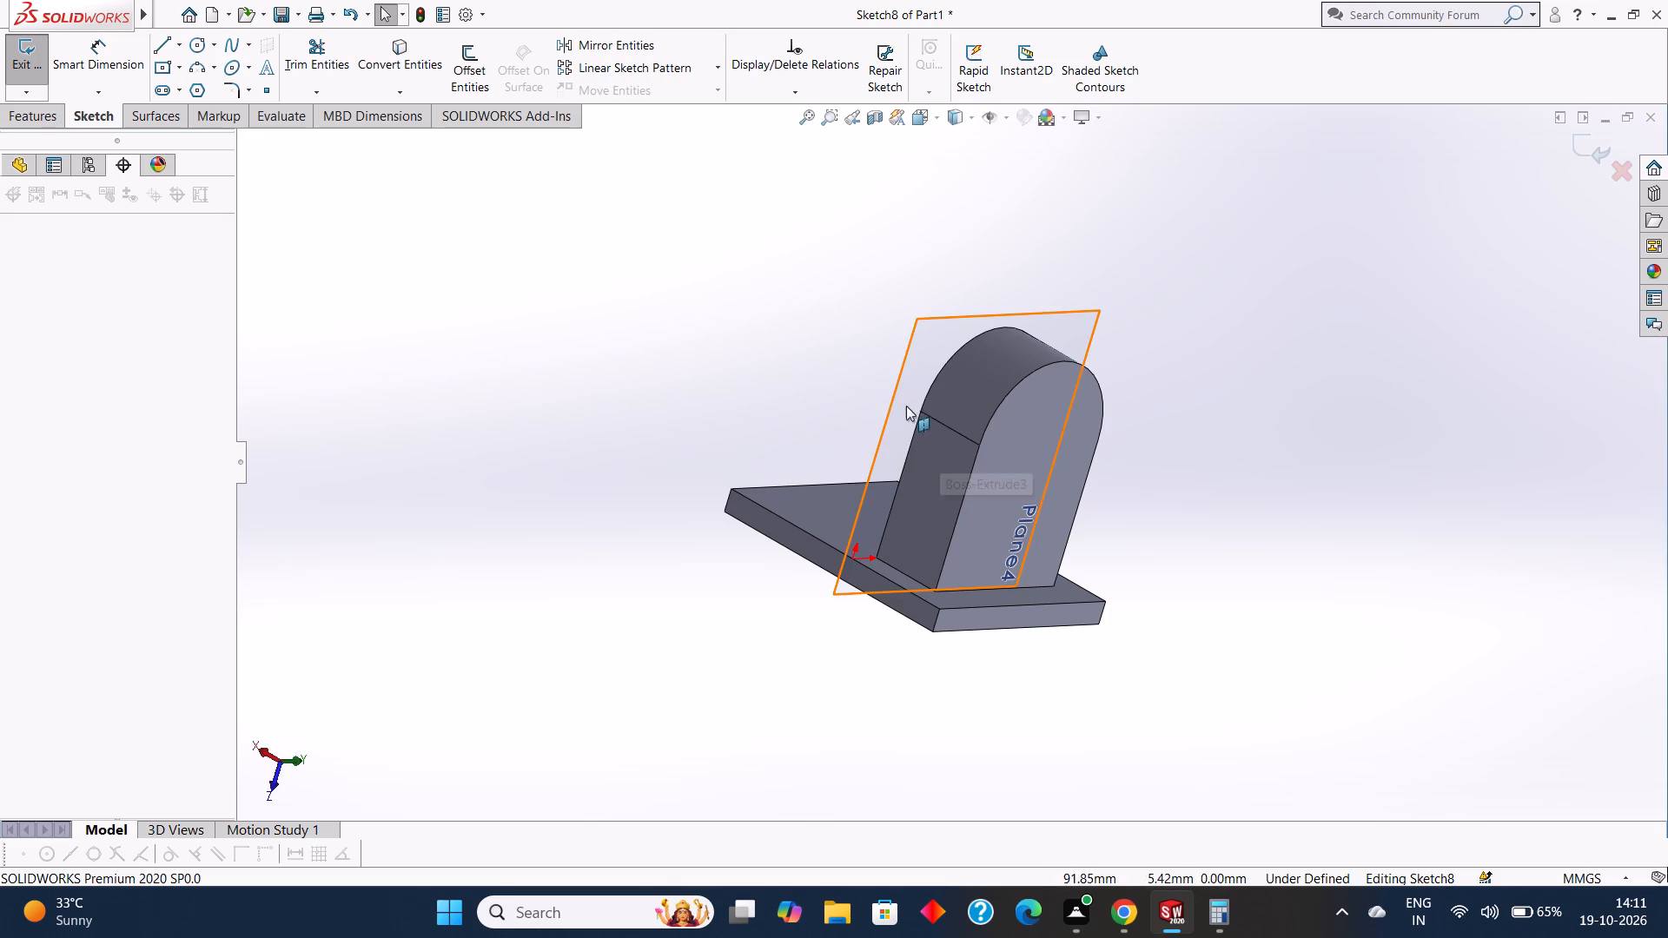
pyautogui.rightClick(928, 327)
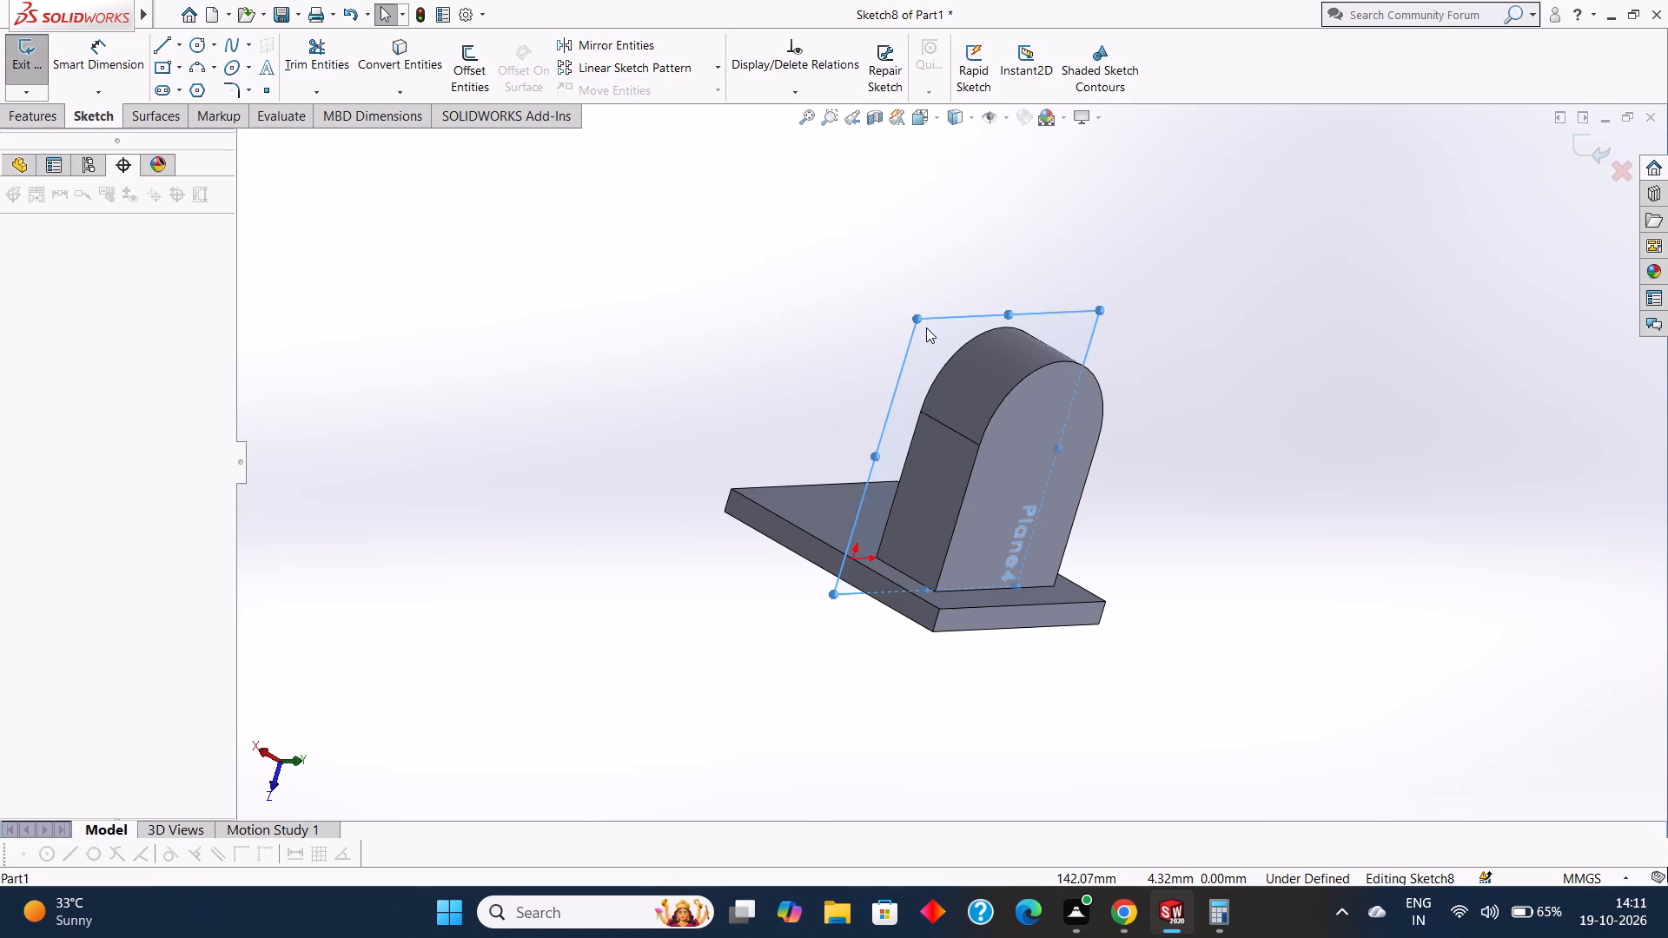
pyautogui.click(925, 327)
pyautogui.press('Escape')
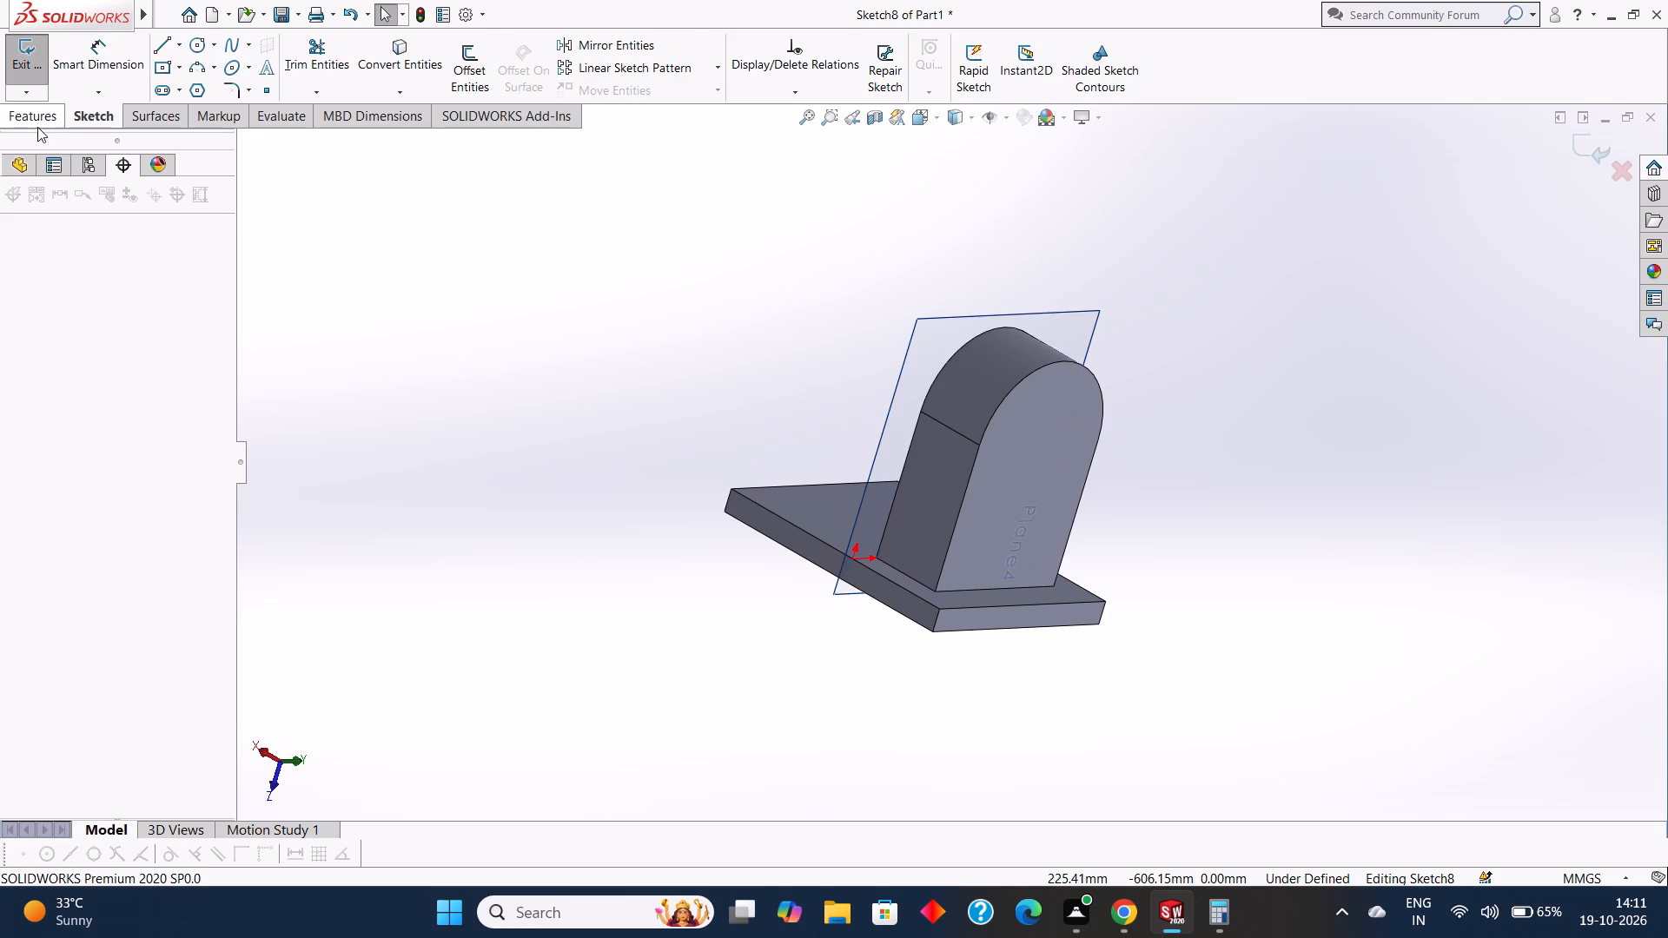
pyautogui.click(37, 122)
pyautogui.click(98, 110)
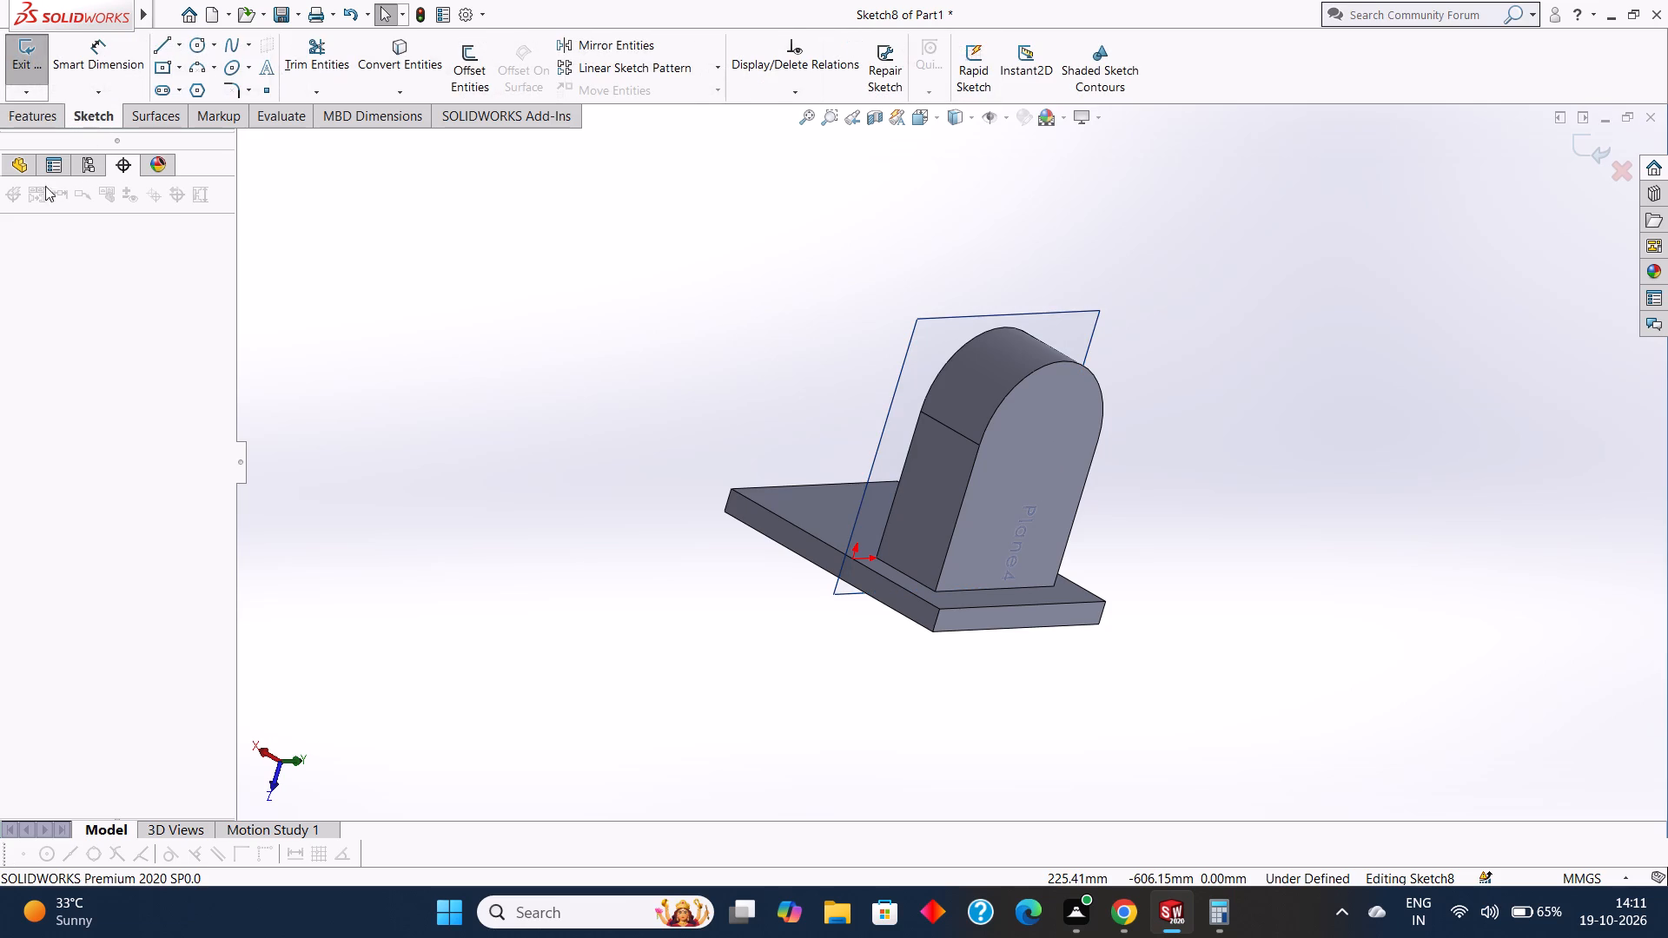
# Hide the offset plane Plane4 that passes through the upright.
pyautogui.click(14, 167)
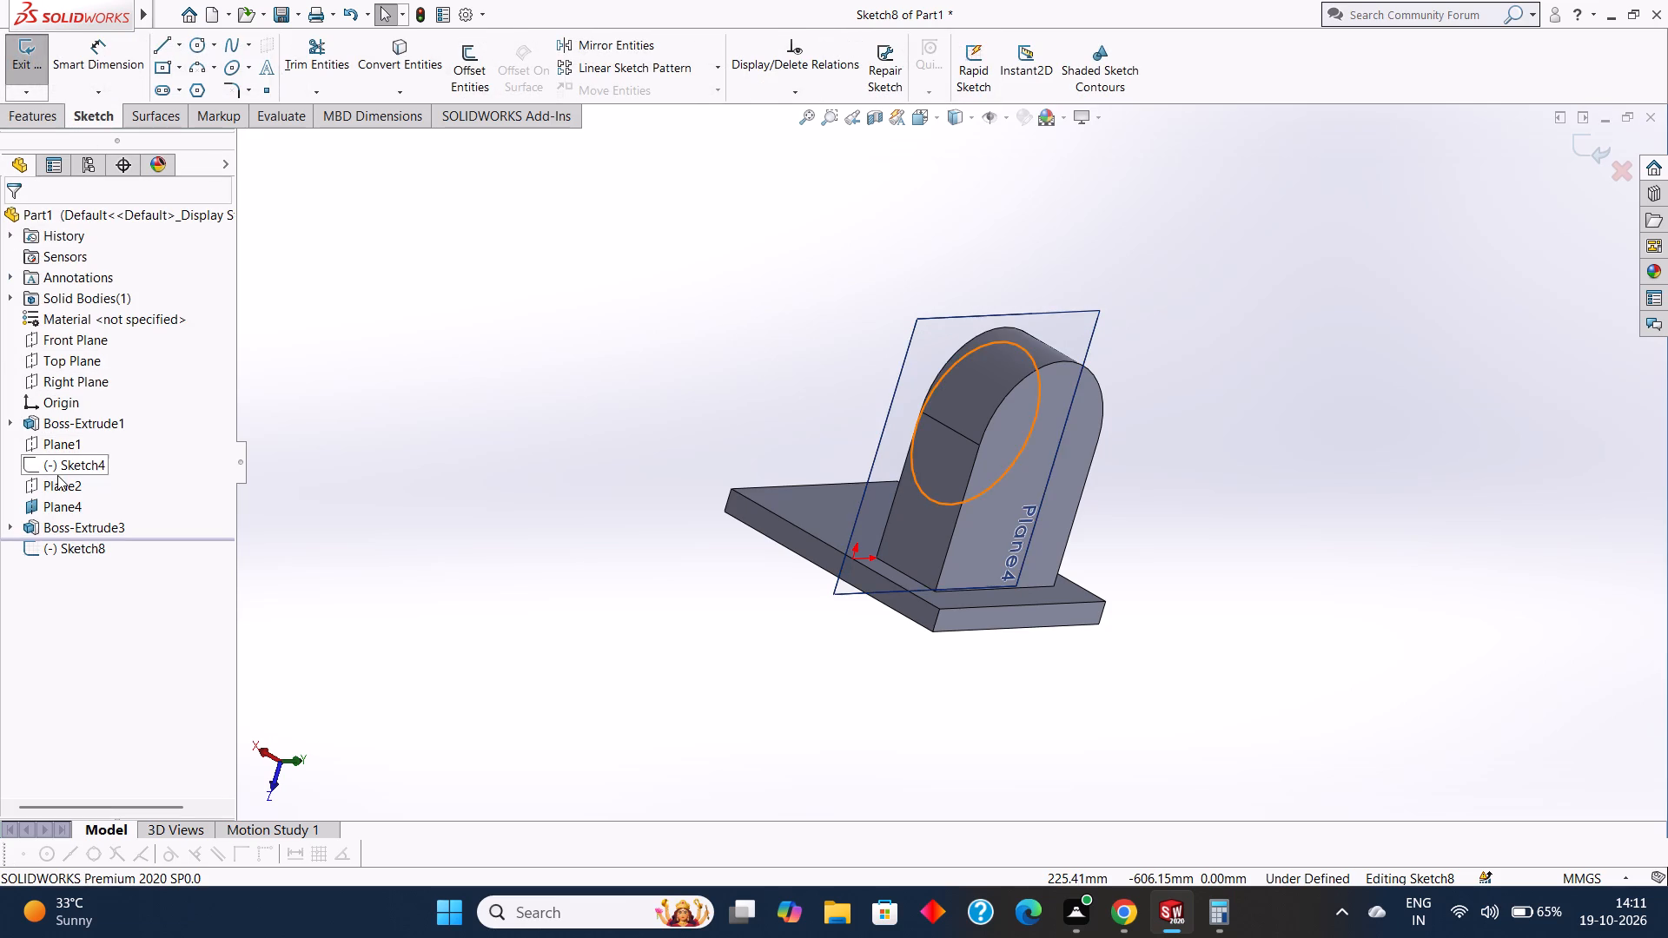
pyautogui.click(71, 548)
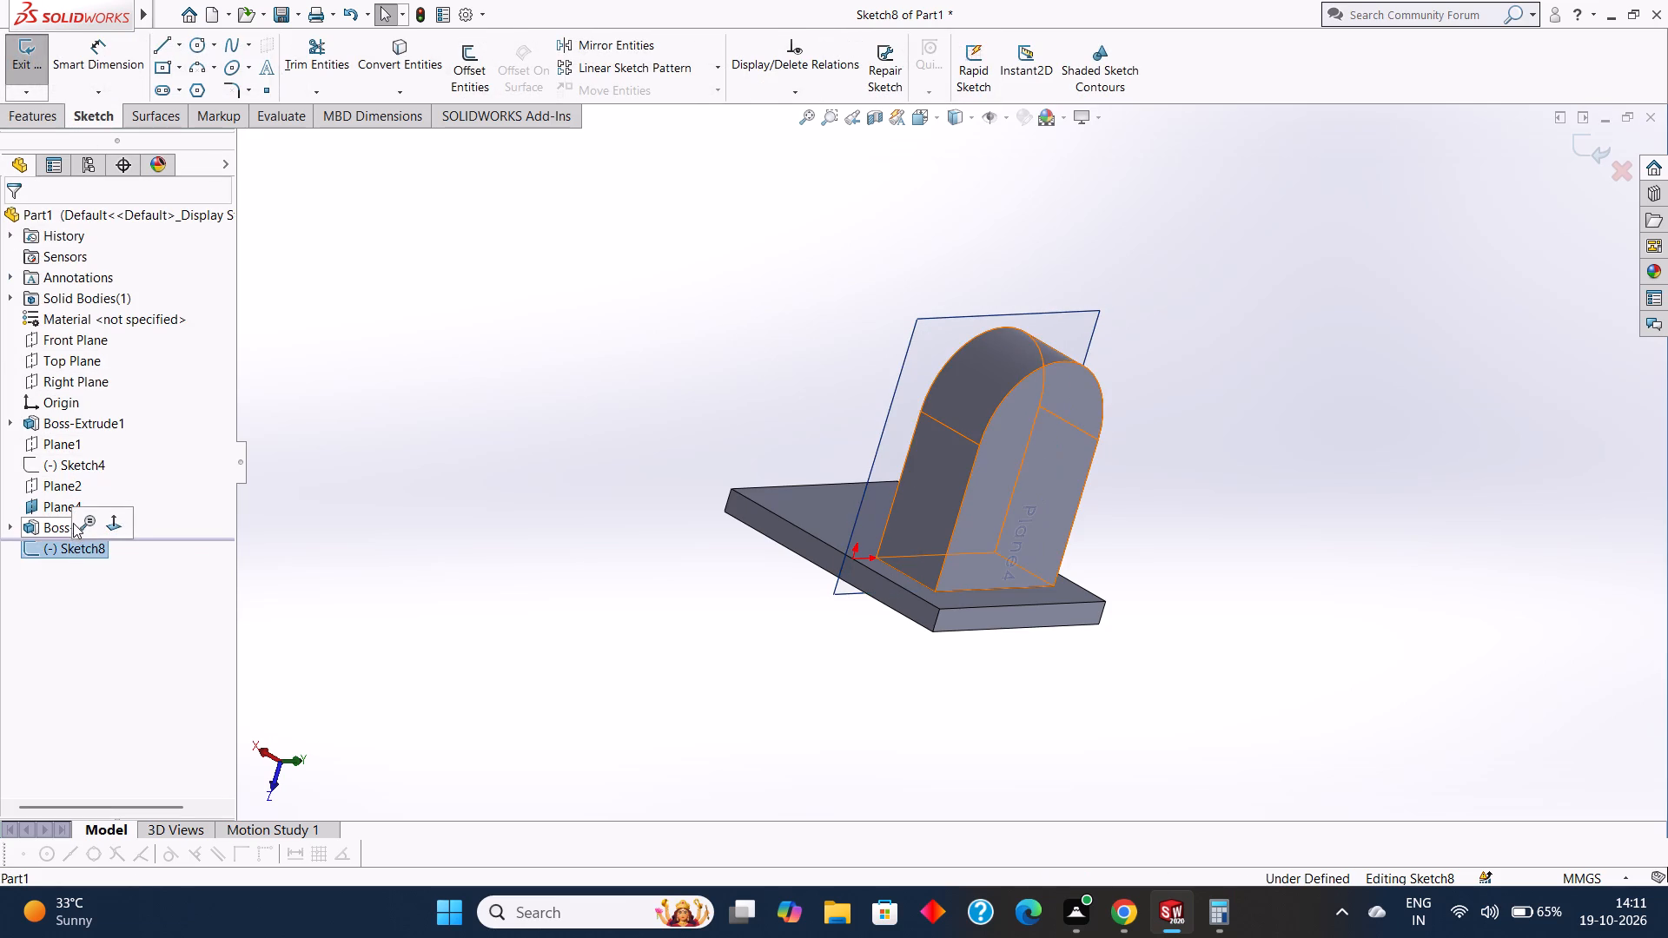
pyautogui.press('Escape')
pyautogui.click(64, 508)
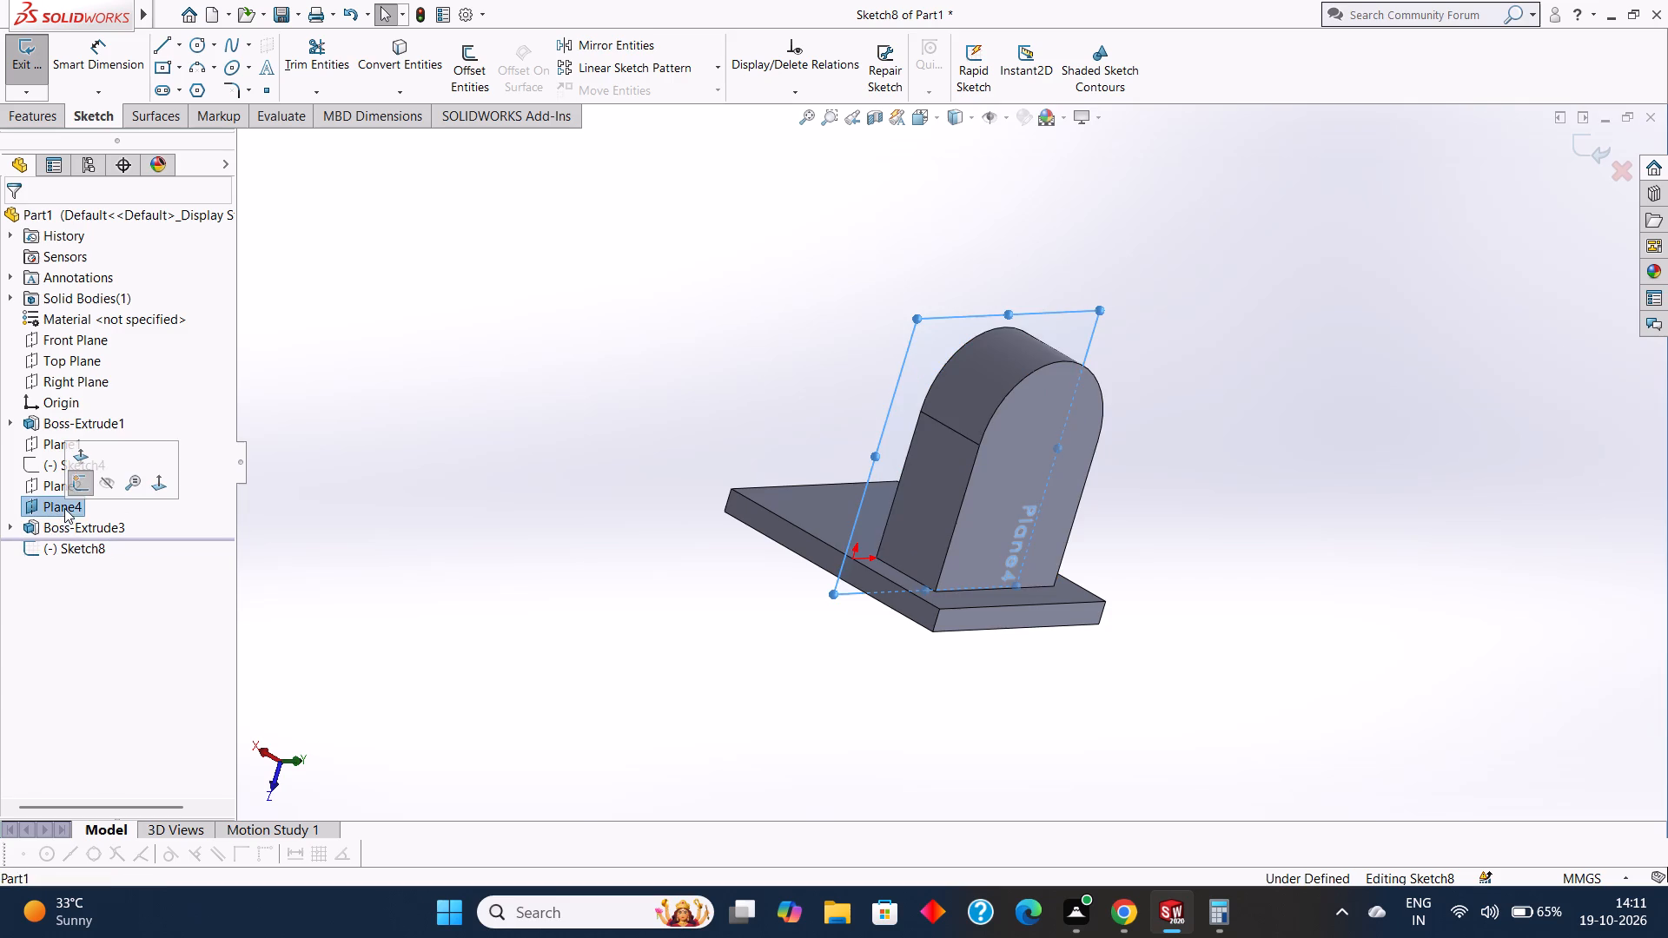
pyautogui.click(104, 483)
# Examine which way the upright extends along the base plate from several oblique angles.
pyautogui.moveTo(565, 594); pyautogui.dragTo(565, 582, button='middle')
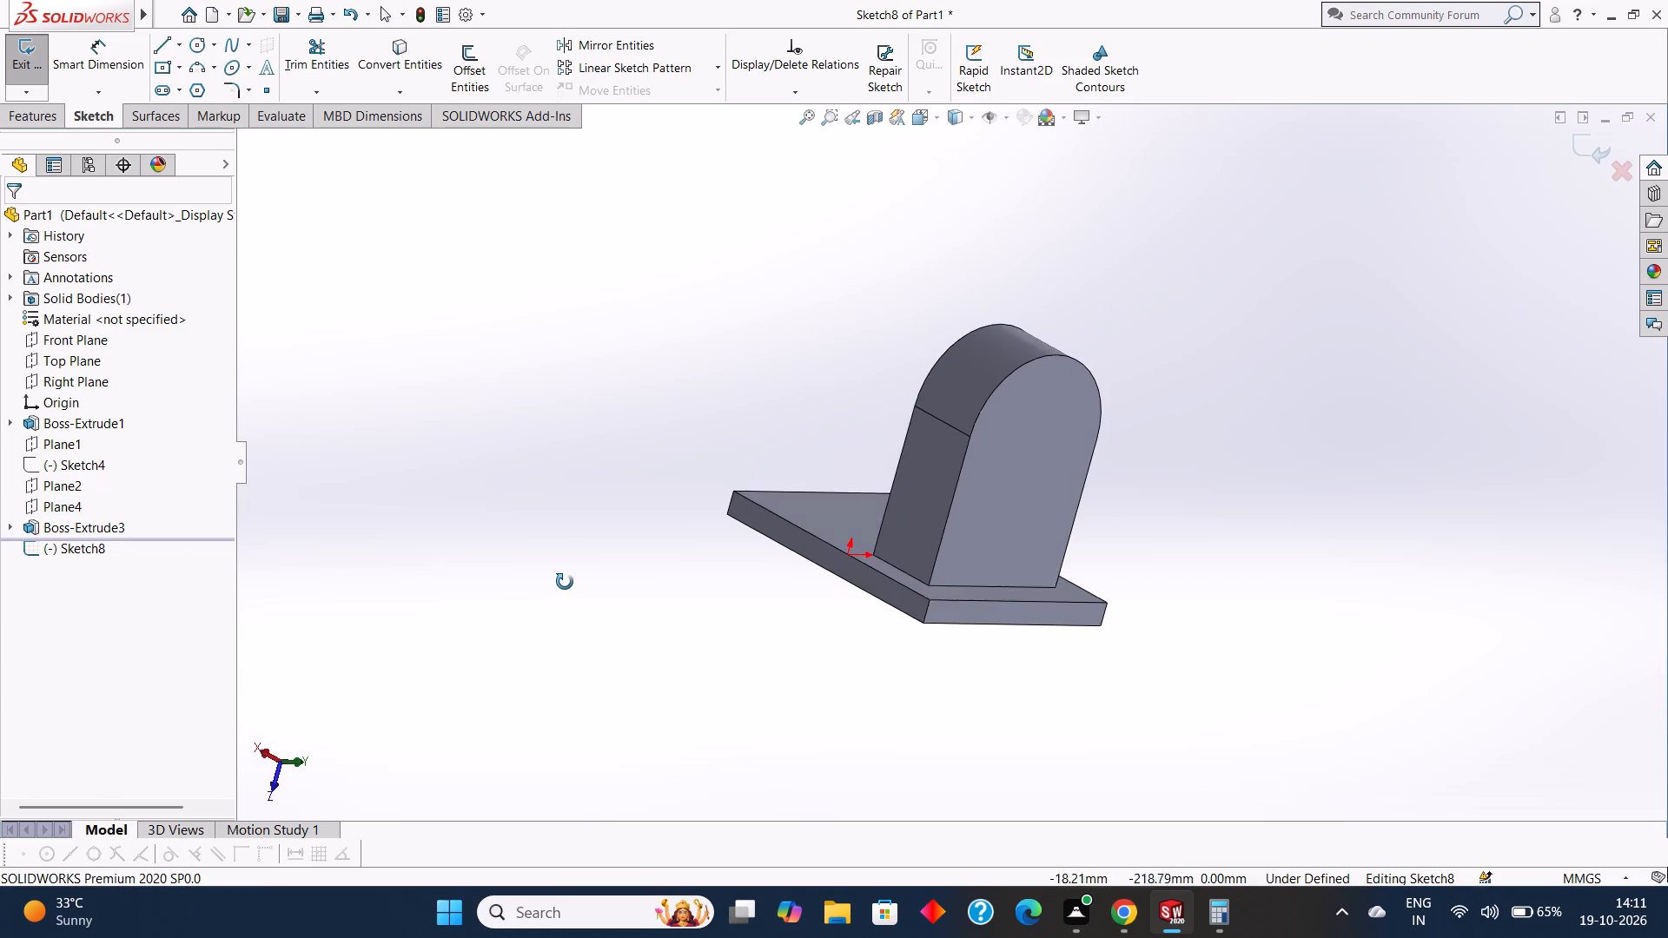
pyautogui.moveTo(565, 582); pyautogui.dragTo(567, 583, button='middle')
pyautogui.moveTo(561, 587); pyautogui.dragTo(573, 604, button='middle')
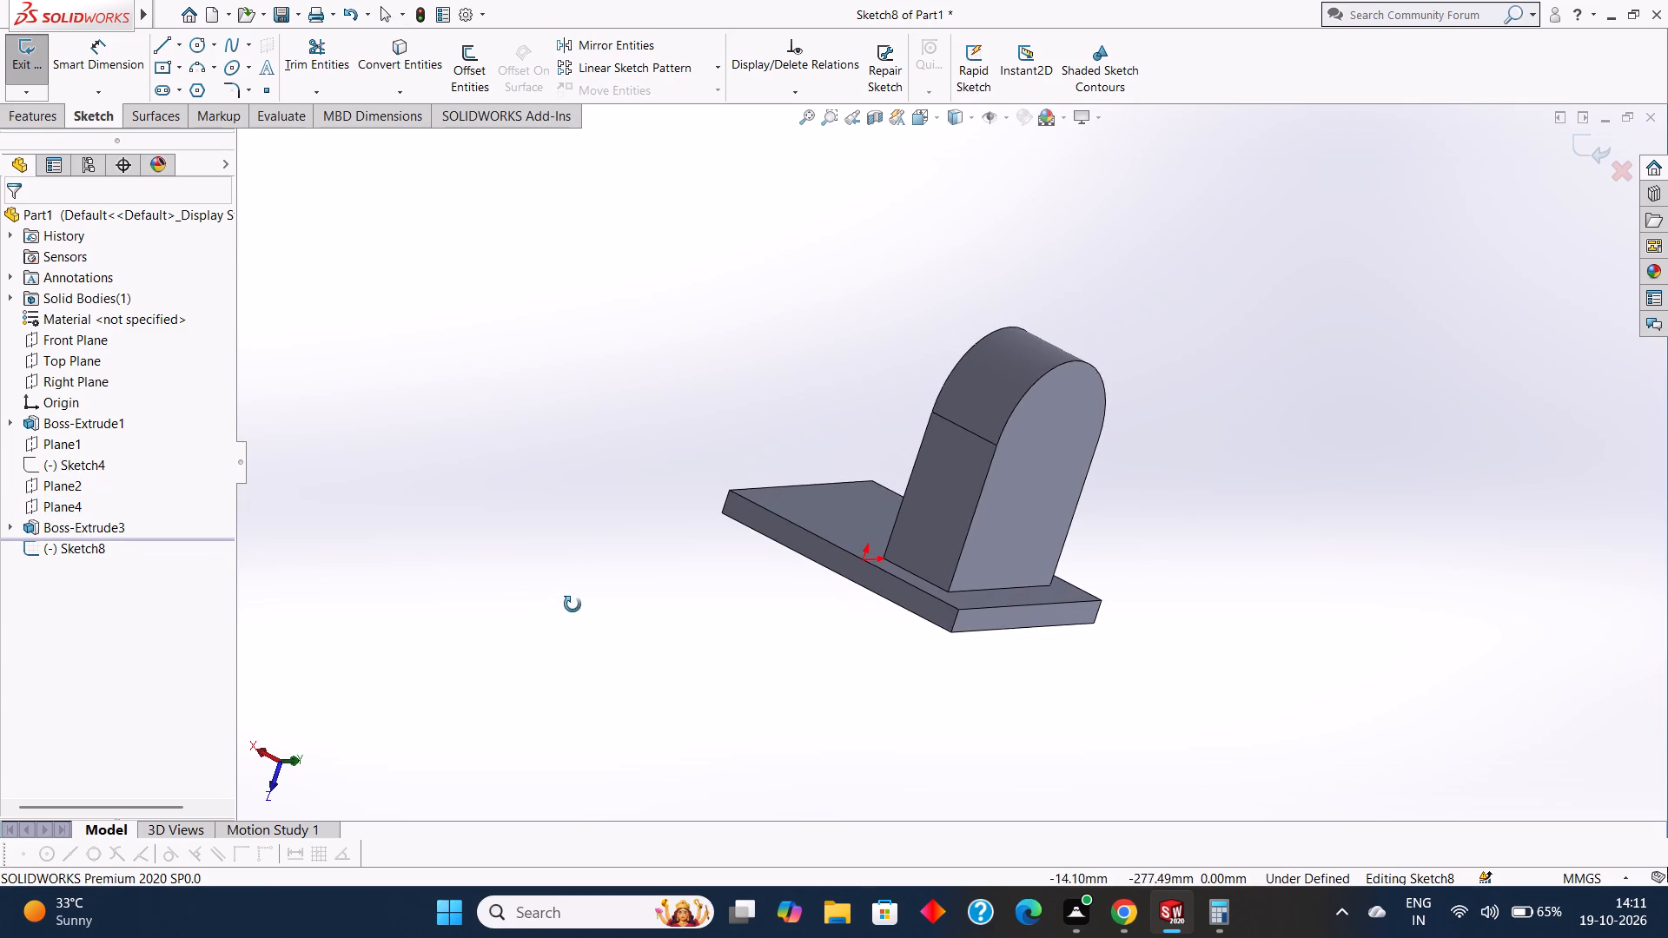
pyautogui.moveTo(573, 604); pyautogui.dragTo(574, 650, button='middle')
pyautogui.moveTo(591, 624); pyautogui.dragTo(602, 637, button='middle')
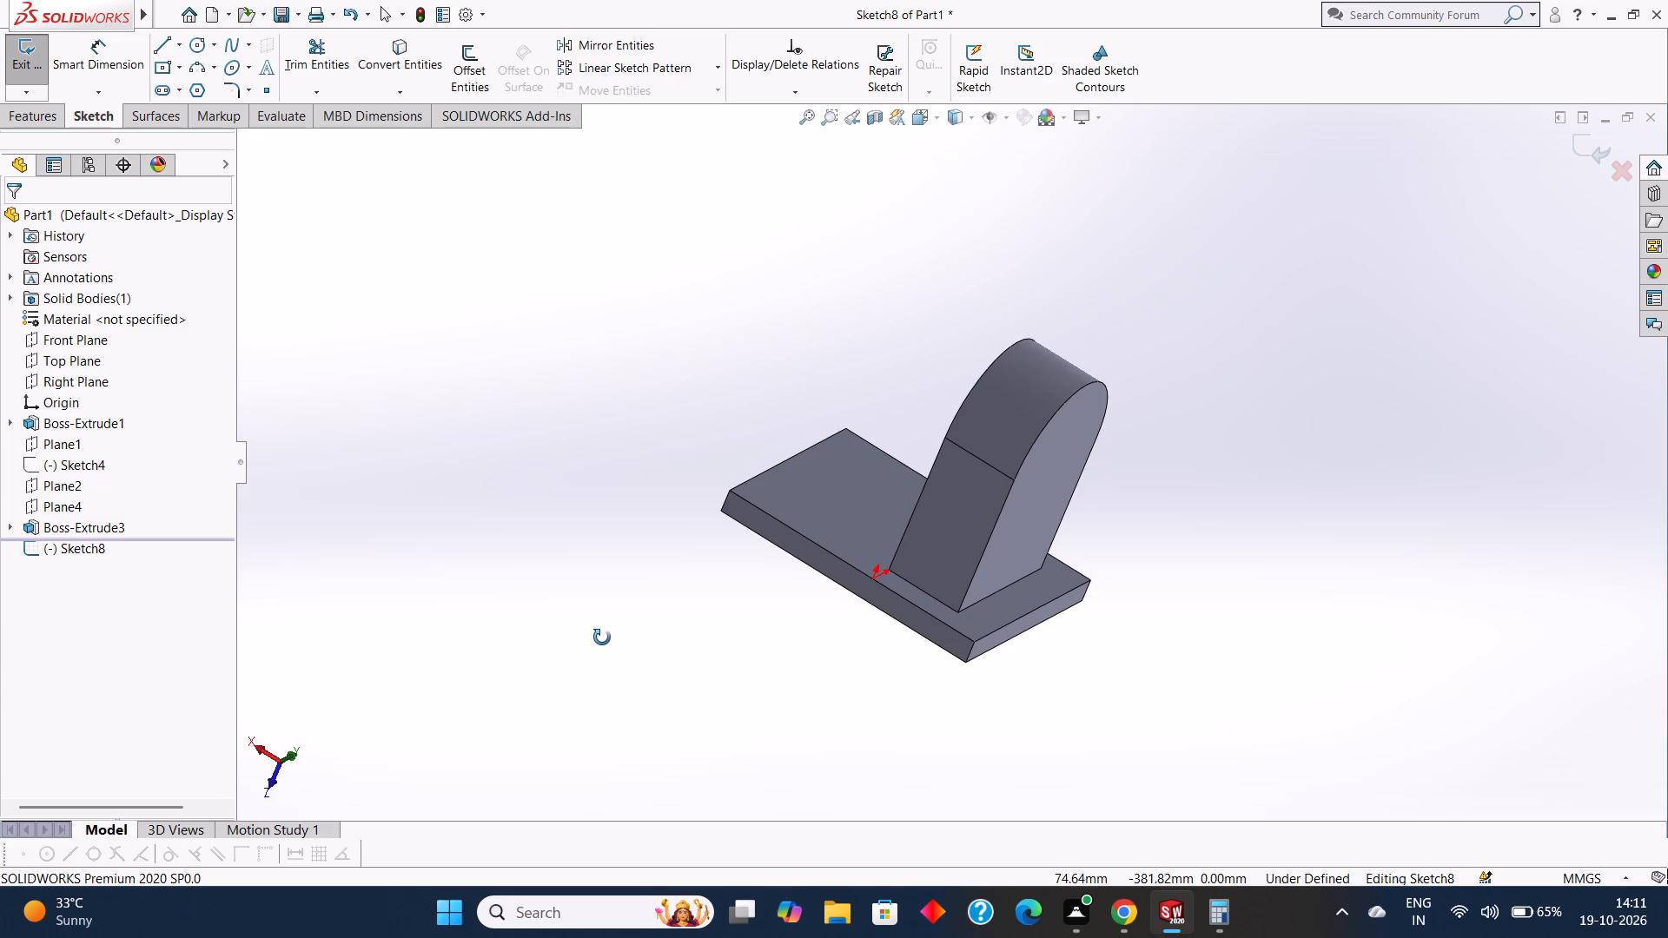
pyautogui.moveTo(602, 637); pyautogui.dragTo(603, 637, button='middle')
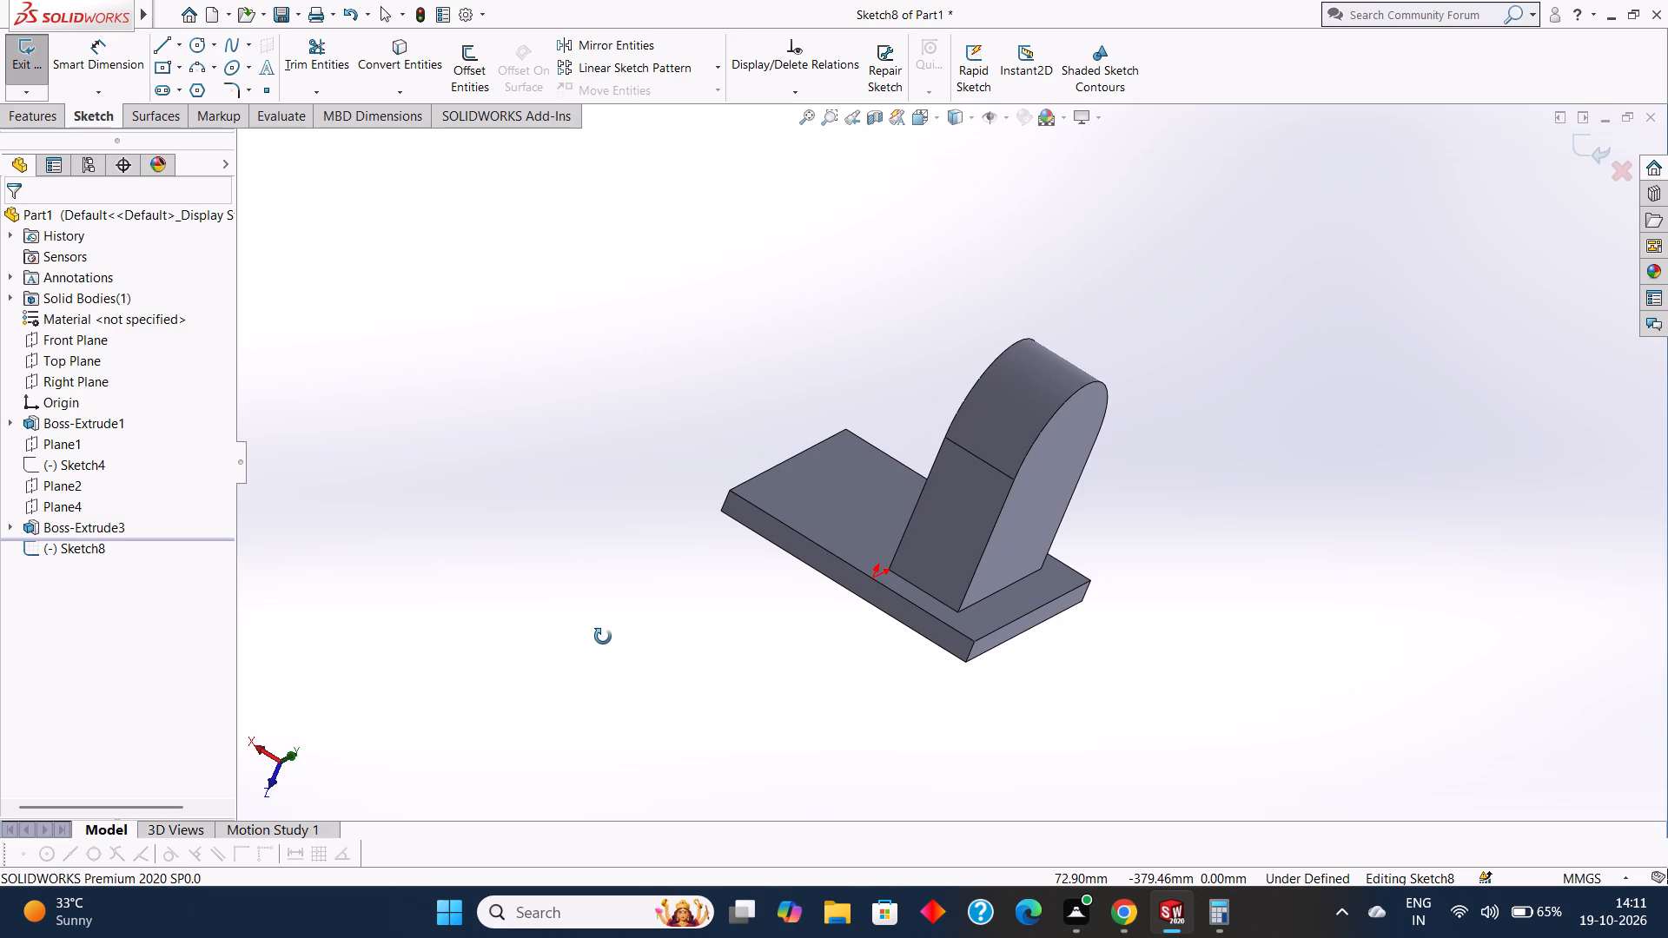
pyautogui.moveTo(603, 637); pyautogui.dragTo(606, 634, button='middle')
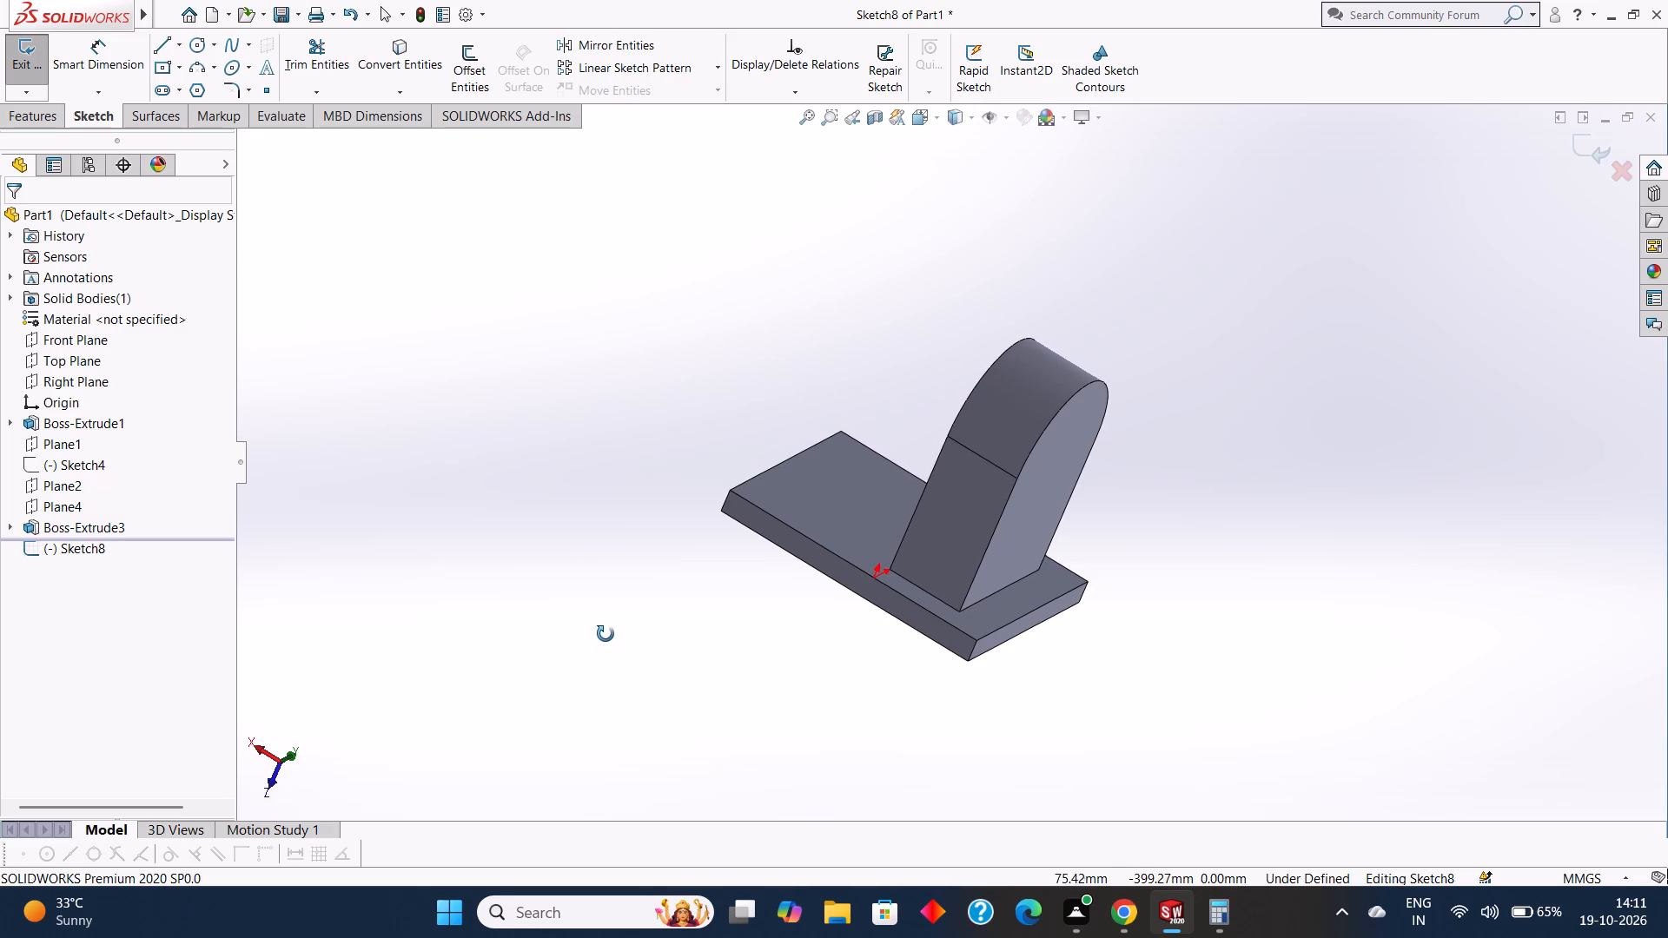
pyautogui.moveTo(606, 634); pyautogui.dragTo(607, 633, button='middle')
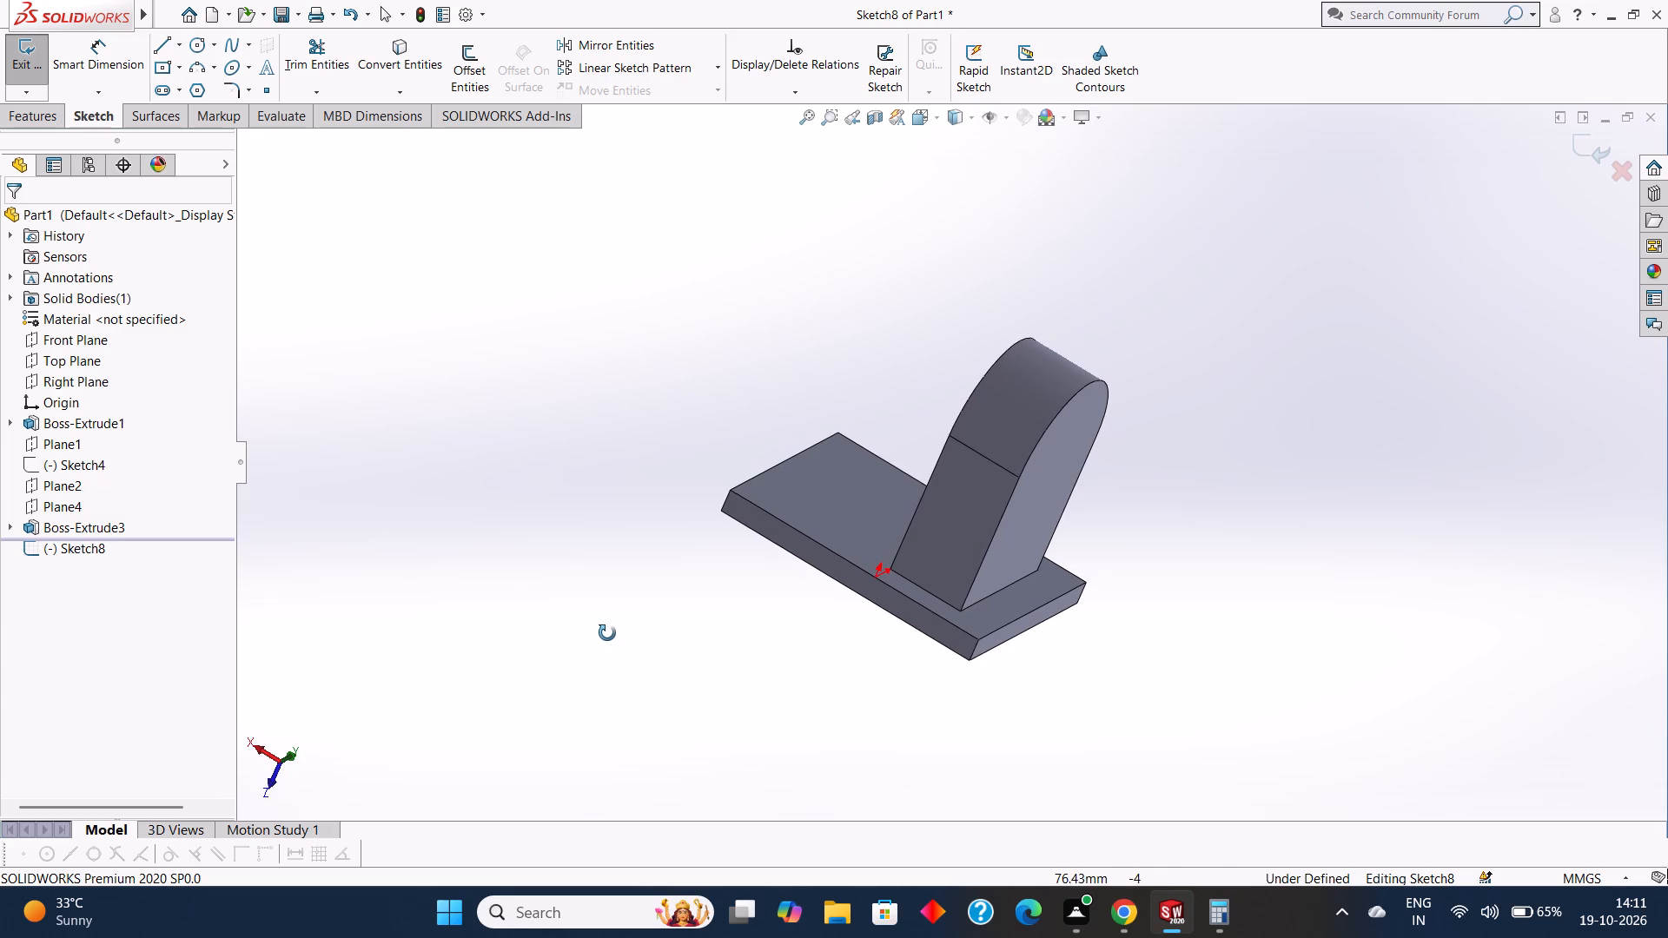
pyautogui.moveTo(607, 633); pyautogui.dragTo(612, 640, button='middle')
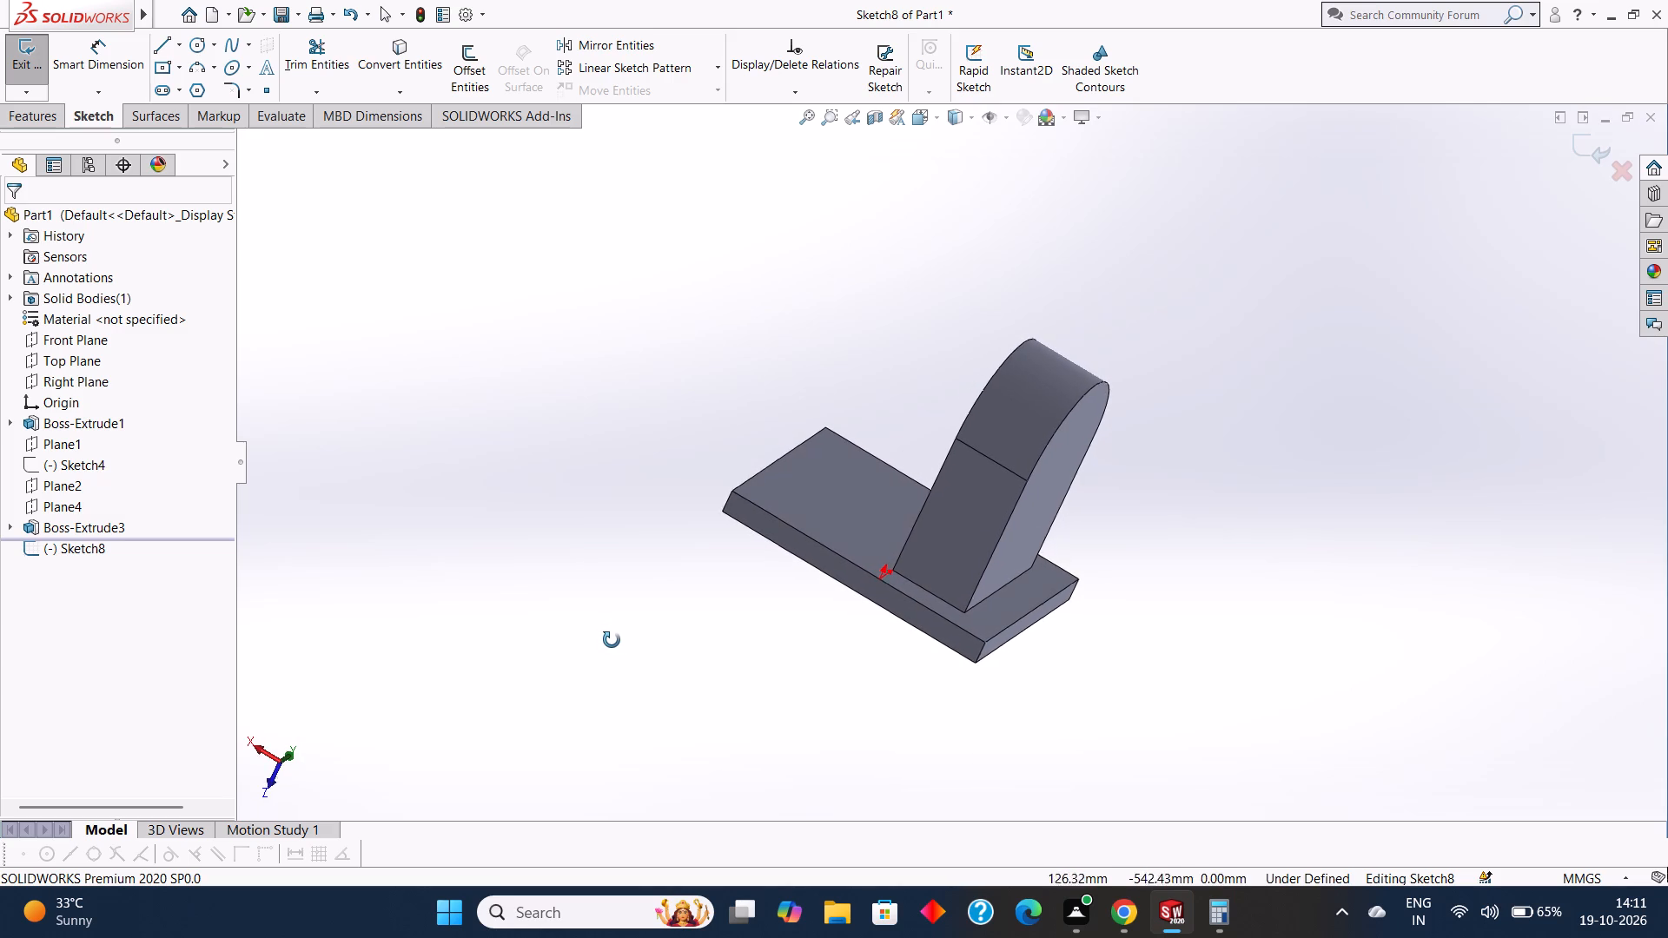
pyautogui.moveTo(612, 640); pyautogui.dragTo(606, 672, button='middle')
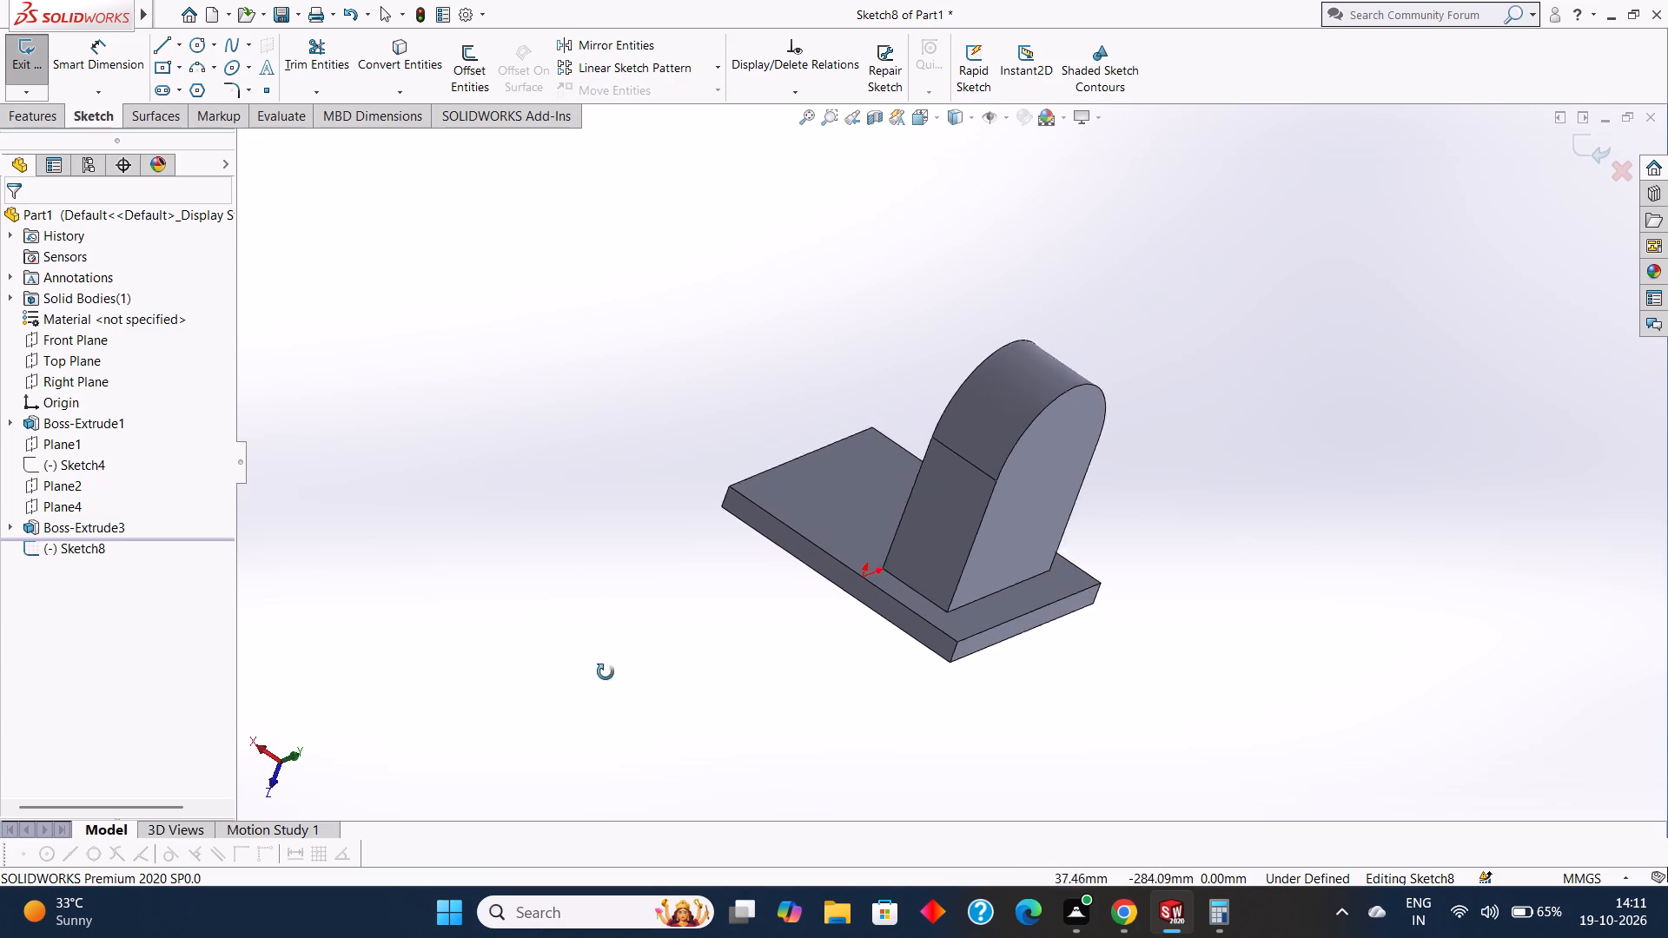
pyautogui.moveTo(606, 672); pyautogui.dragTo(627, 634, button='middle')
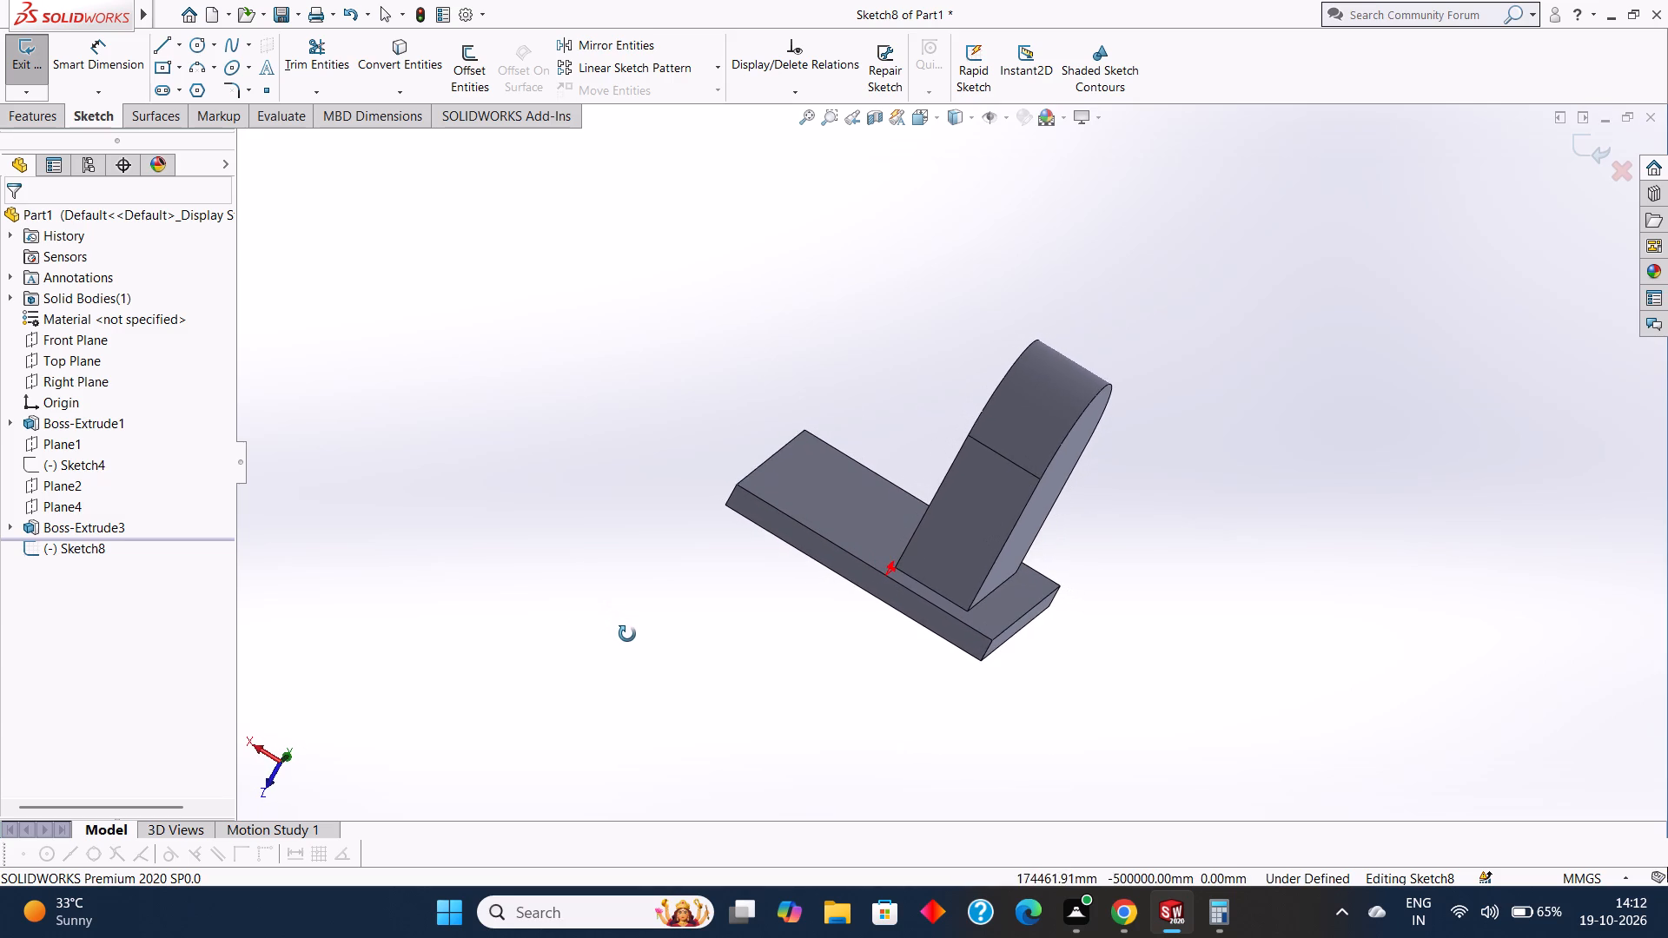
pyautogui.moveTo(627, 634); pyautogui.dragTo(615, 643, button='middle')
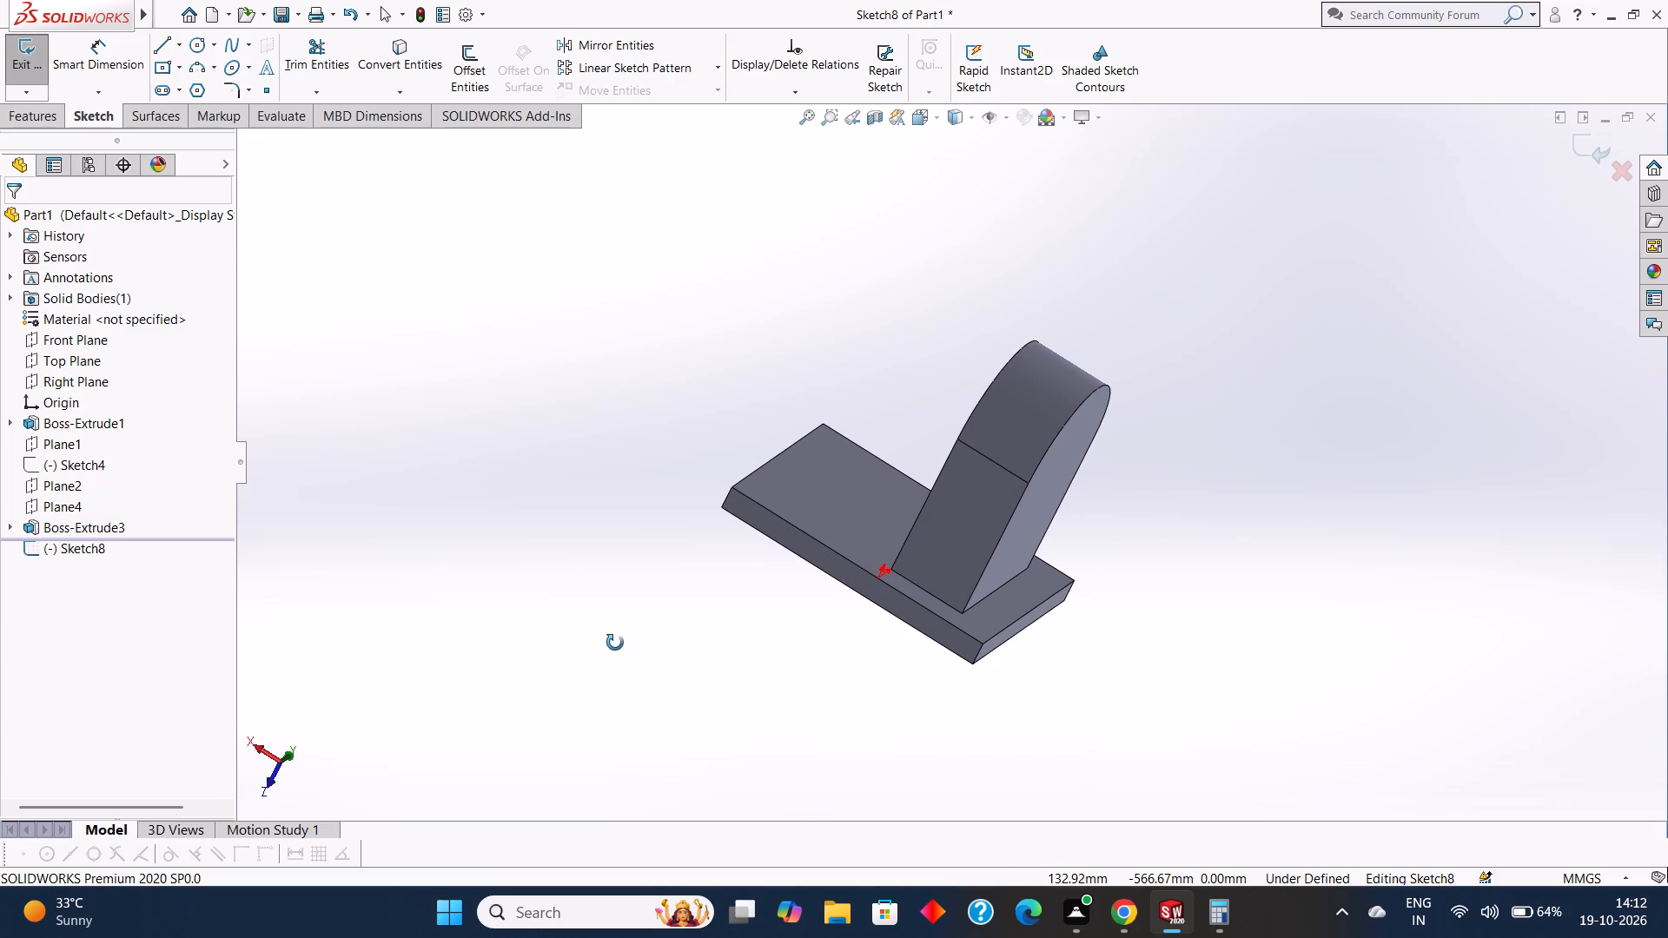
pyautogui.moveTo(615, 643); pyautogui.dragTo(621, 646, button='middle')
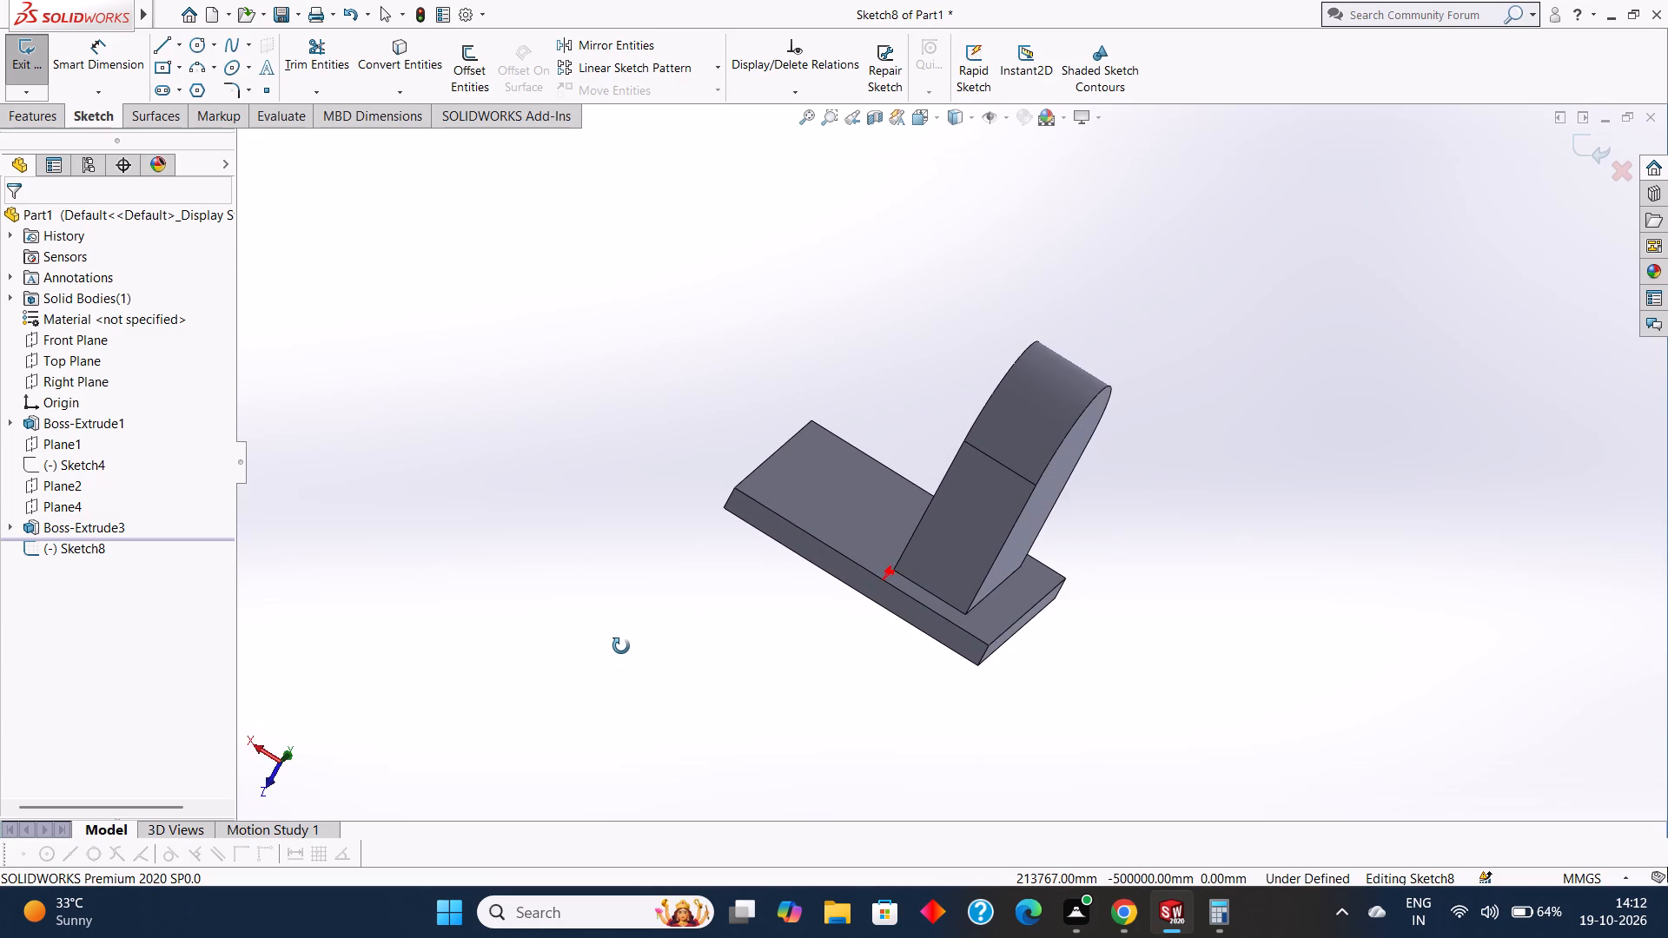
pyautogui.moveTo(621, 646); pyautogui.dragTo(624, 646, button='middle')
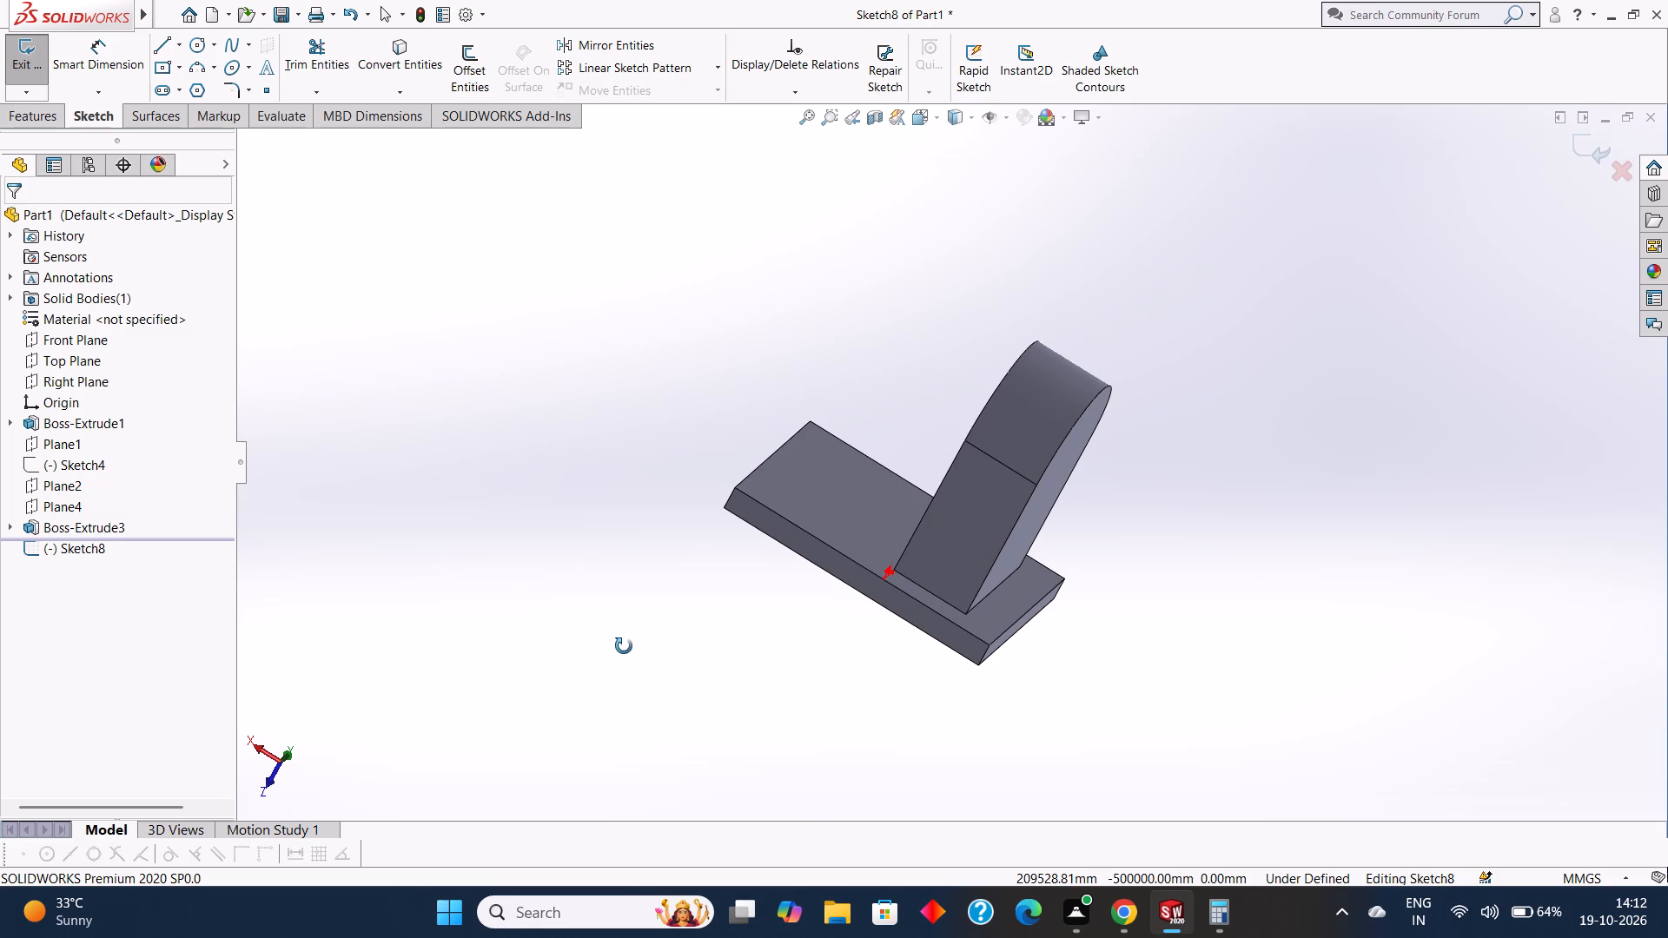
pyautogui.moveTo(624, 646); pyautogui.dragTo(632, 636, button='middle')
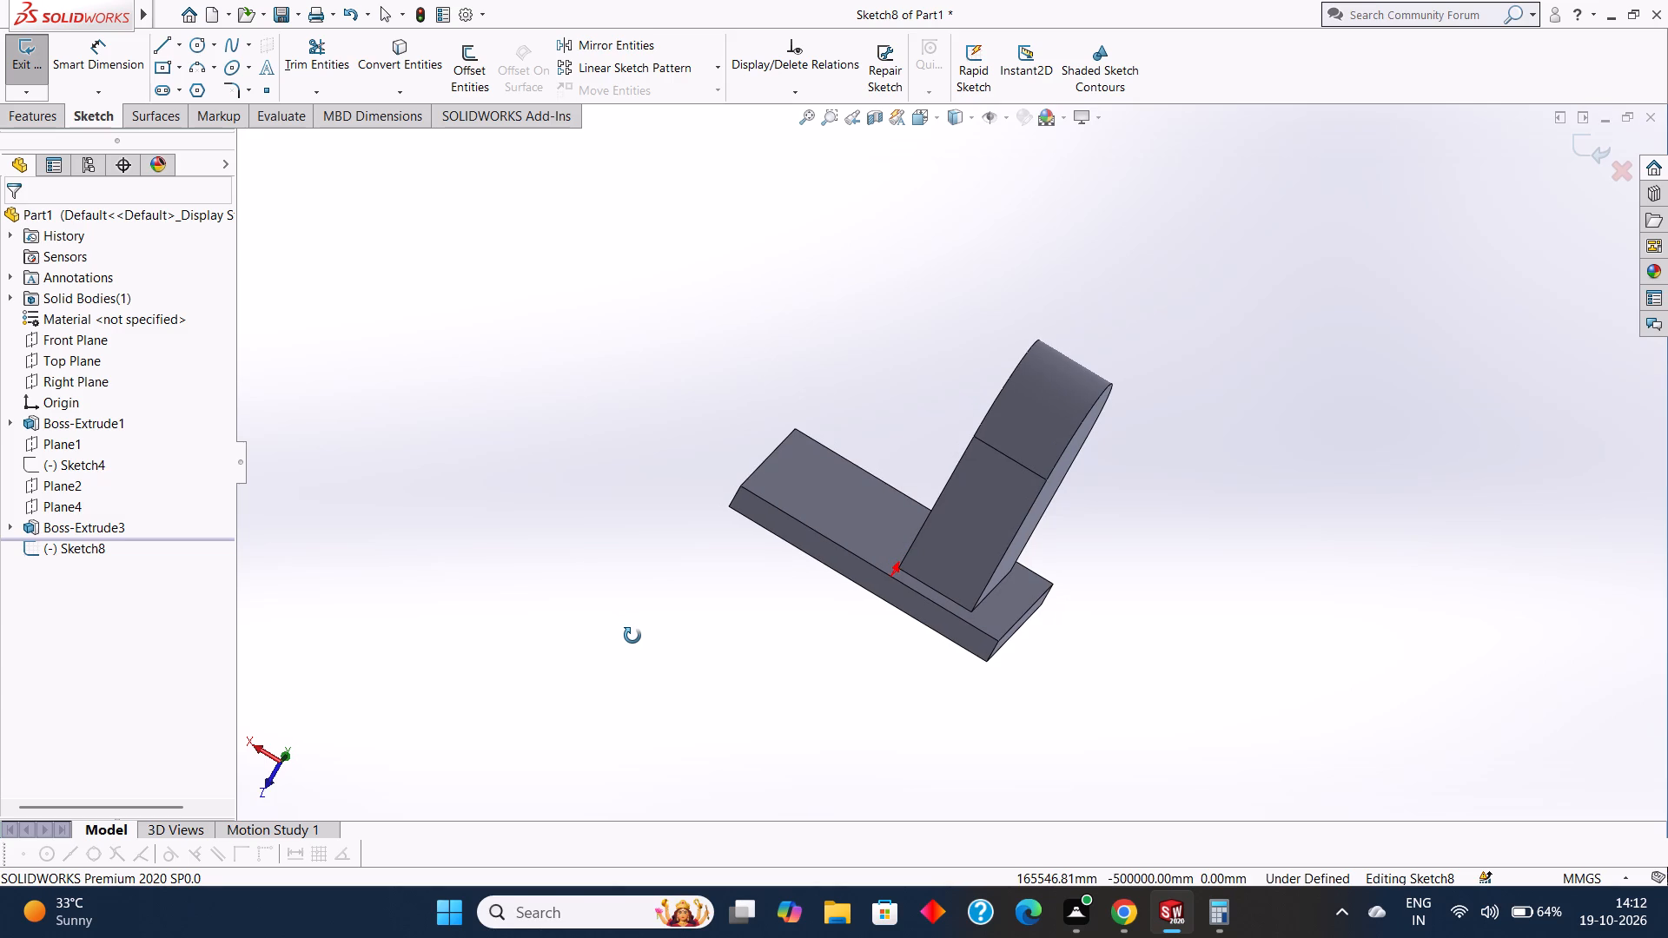
pyautogui.moveTo(632, 636); pyautogui.dragTo(633, 637, button='middle')
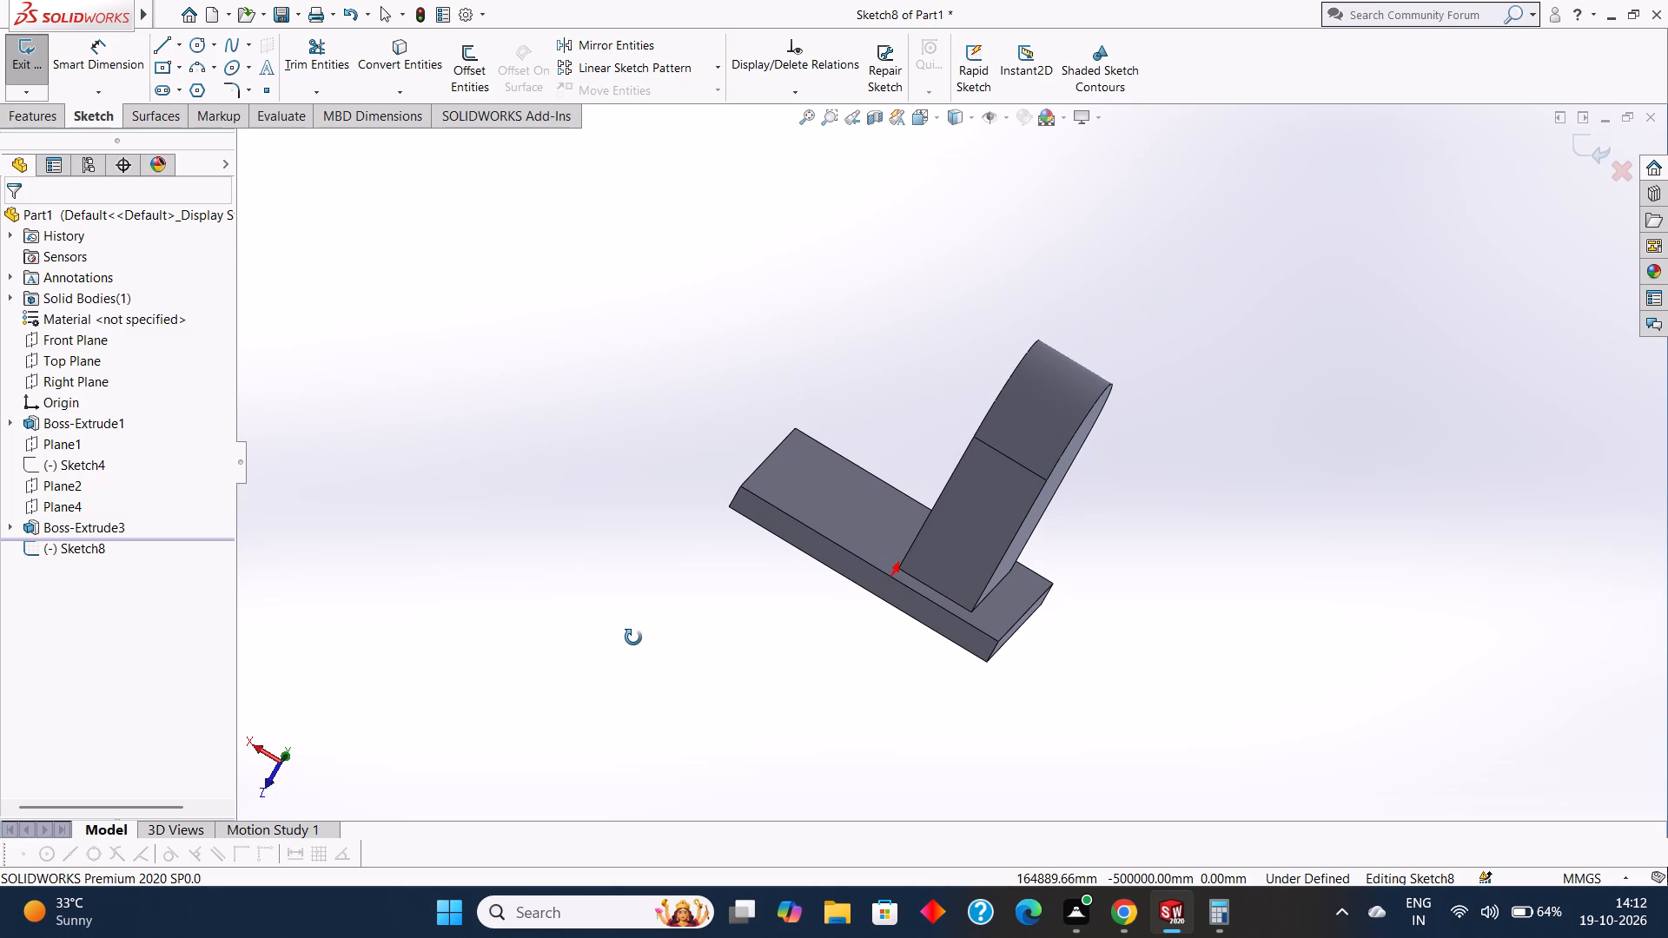
pyautogui.moveTo(633, 637); pyautogui.dragTo(629, 635, button='middle')
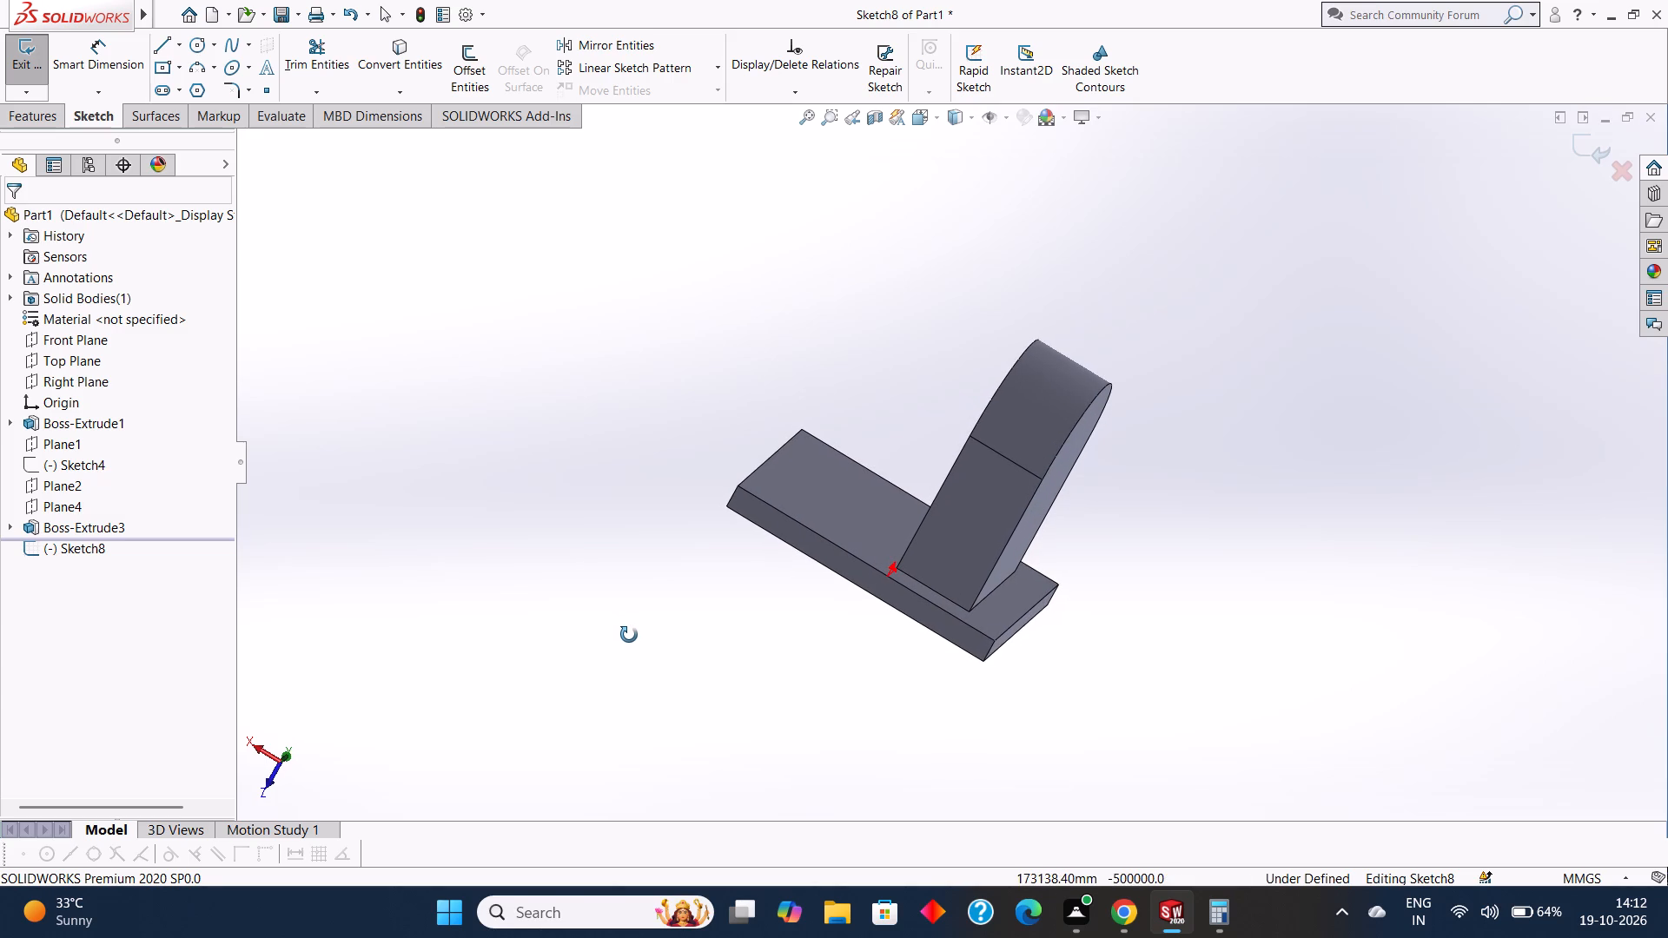
pyautogui.moveTo(629, 635); pyautogui.dragTo(630, 635, button='middle')
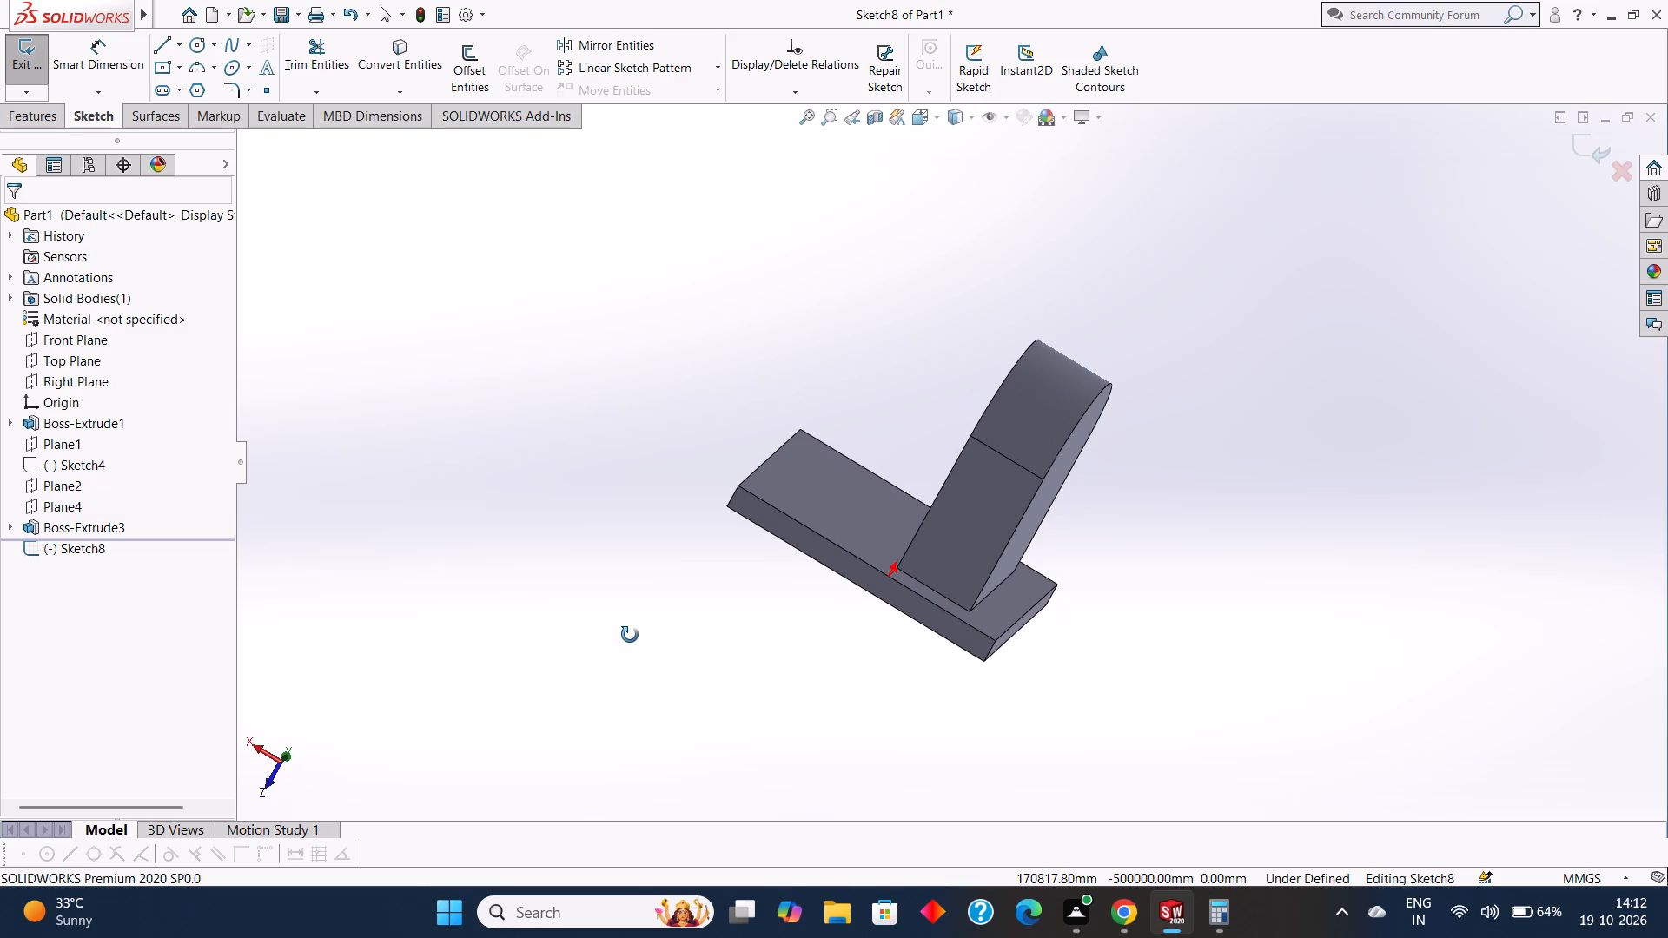
pyautogui.moveTo(630, 635); pyautogui.dragTo(632, 636, button='middle')
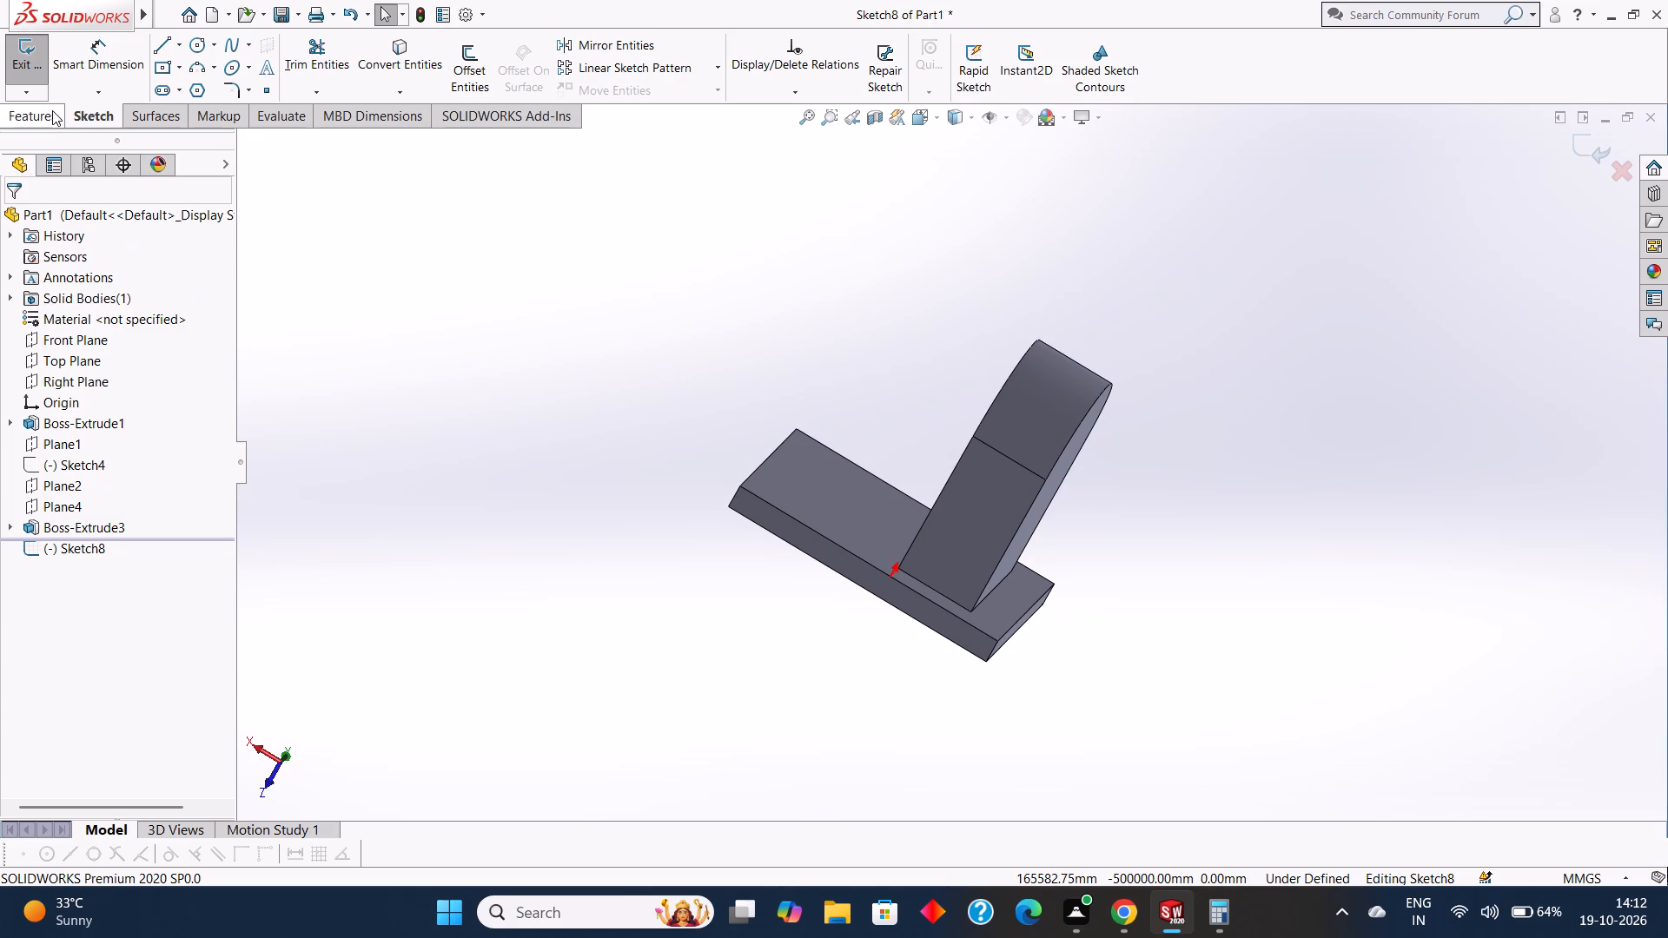
# Abandon the empty sketch on the offset plane and undo the reversed extrusion, returning to the round-topped profile sketch.
pyautogui.click(46, 112)
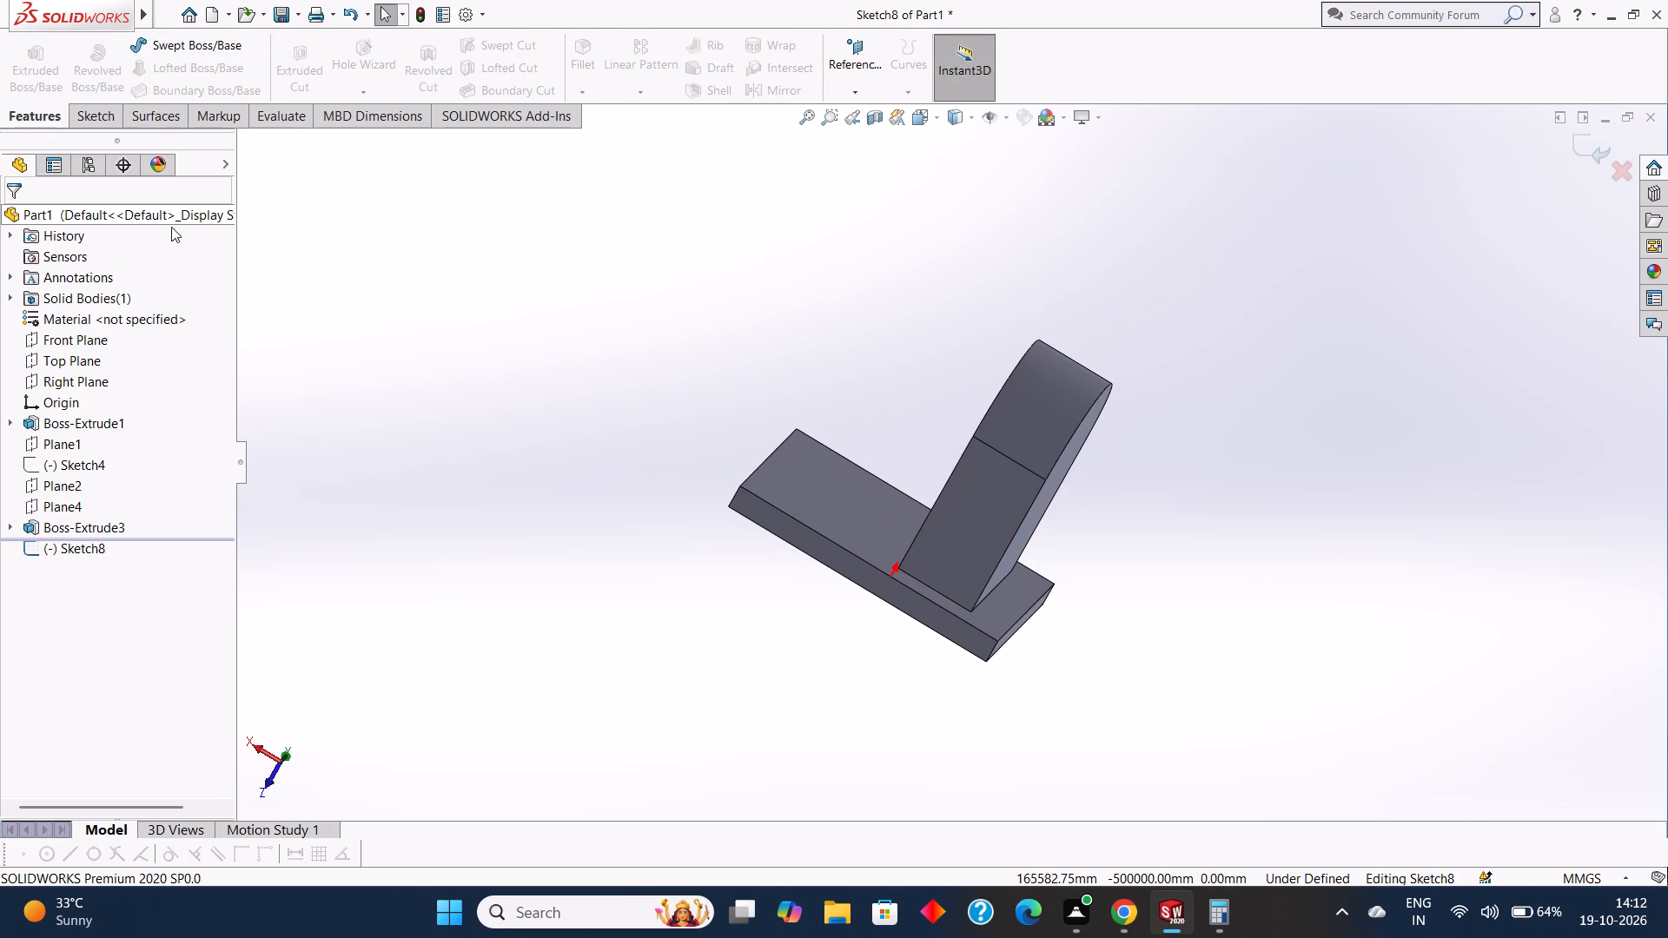
pyautogui.press('Escape')
pyautogui.hotkey('ctrl', 'z')
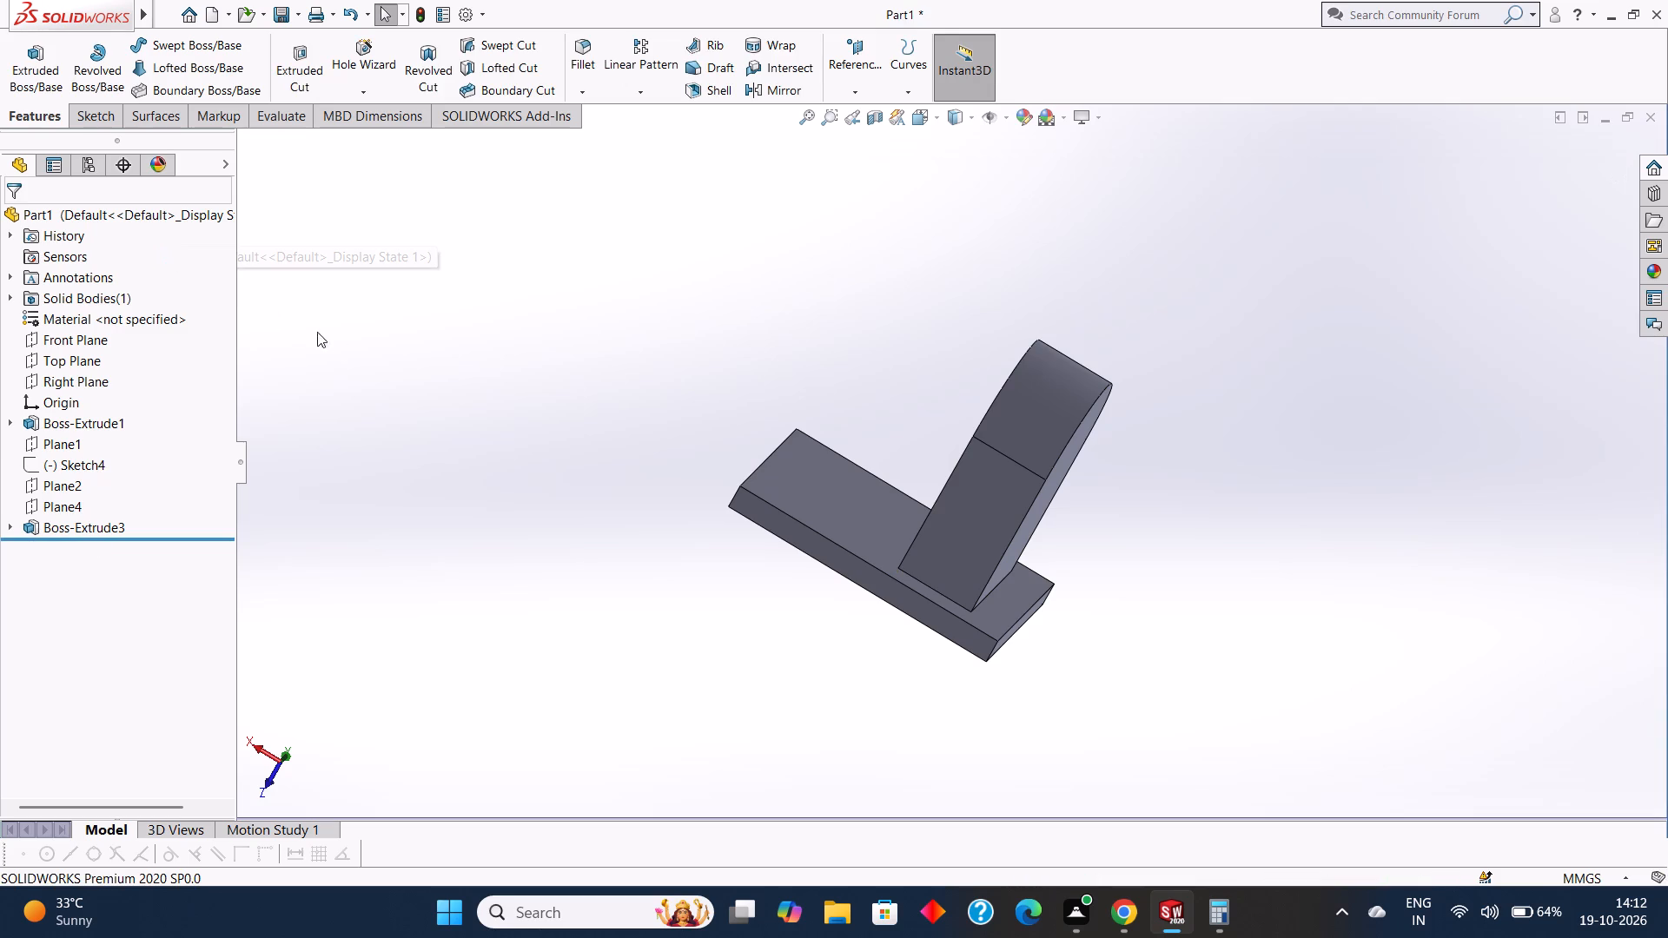
pyautogui.hotkey('ctrl', 'z')
pyautogui.hotkey('ctrl', 'z')
# Extrude the round-topped profile as a 48 mm blind boss in the default direction, towards the plate's middle, merged with the plate.
pyautogui.moveTo(1141, 400); pyautogui.dragTo(1097, 356, button='middle')
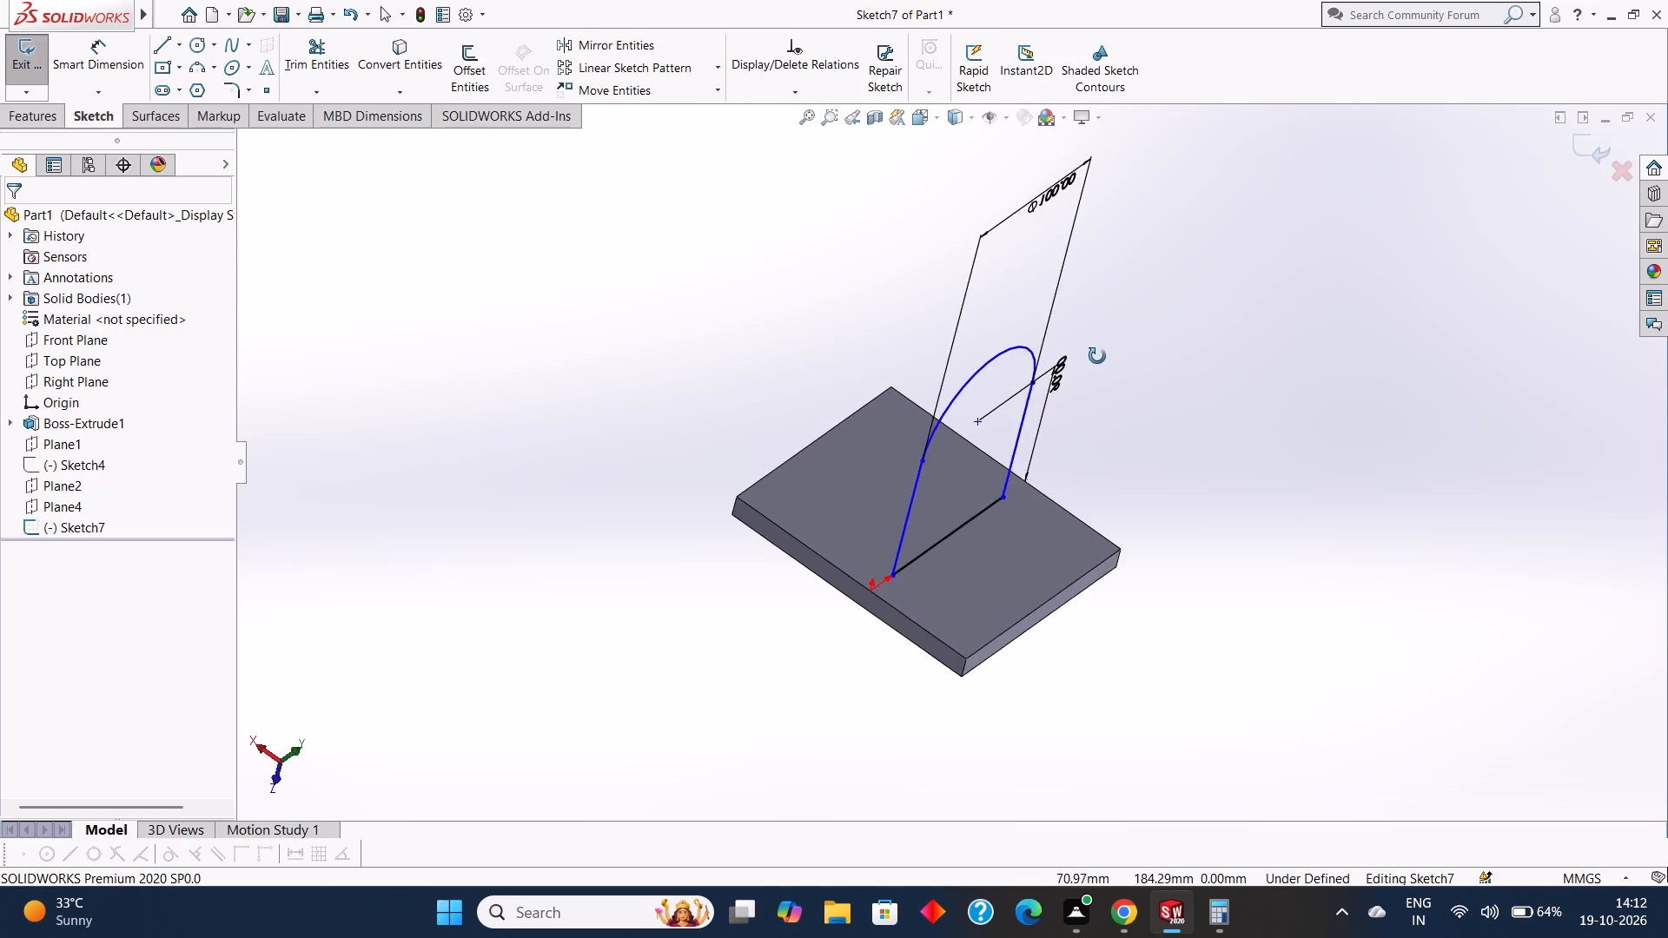
pyautogui.moveTo(1097, 356); pyautogui.dragTo(1110, 359, button='middle')
pyautogui.click(50, 117)
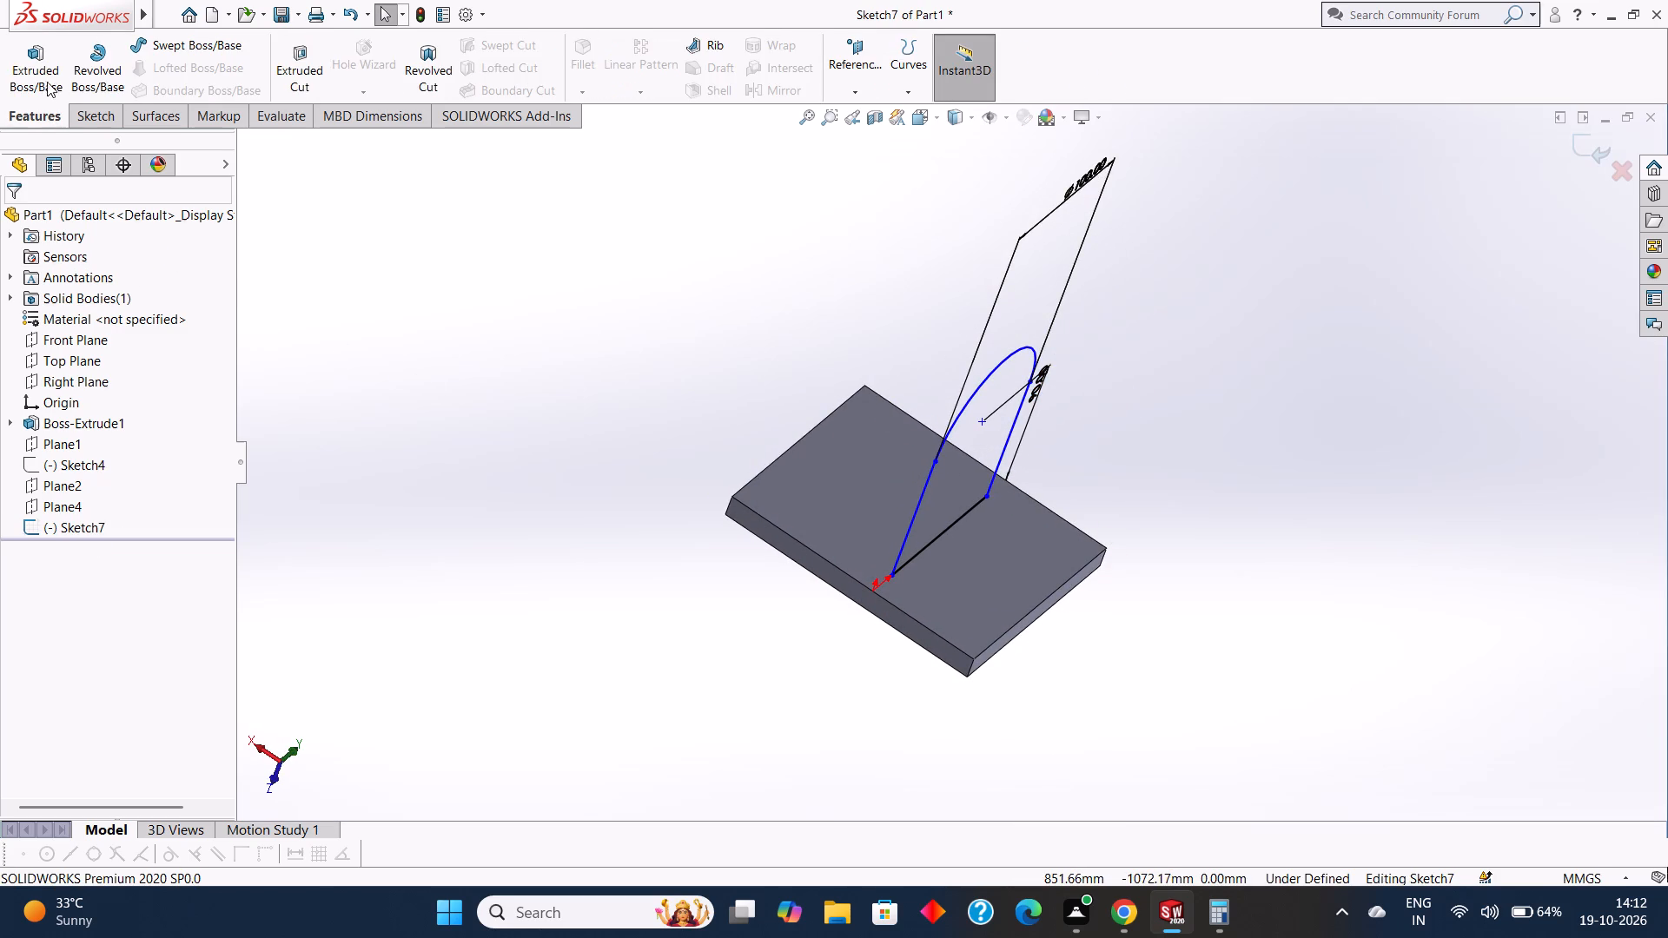
pyautogui.click(45, 75)
pyautogui.moveTo(704, 411); pyautogui.dragTo(743, 449, button='middle')
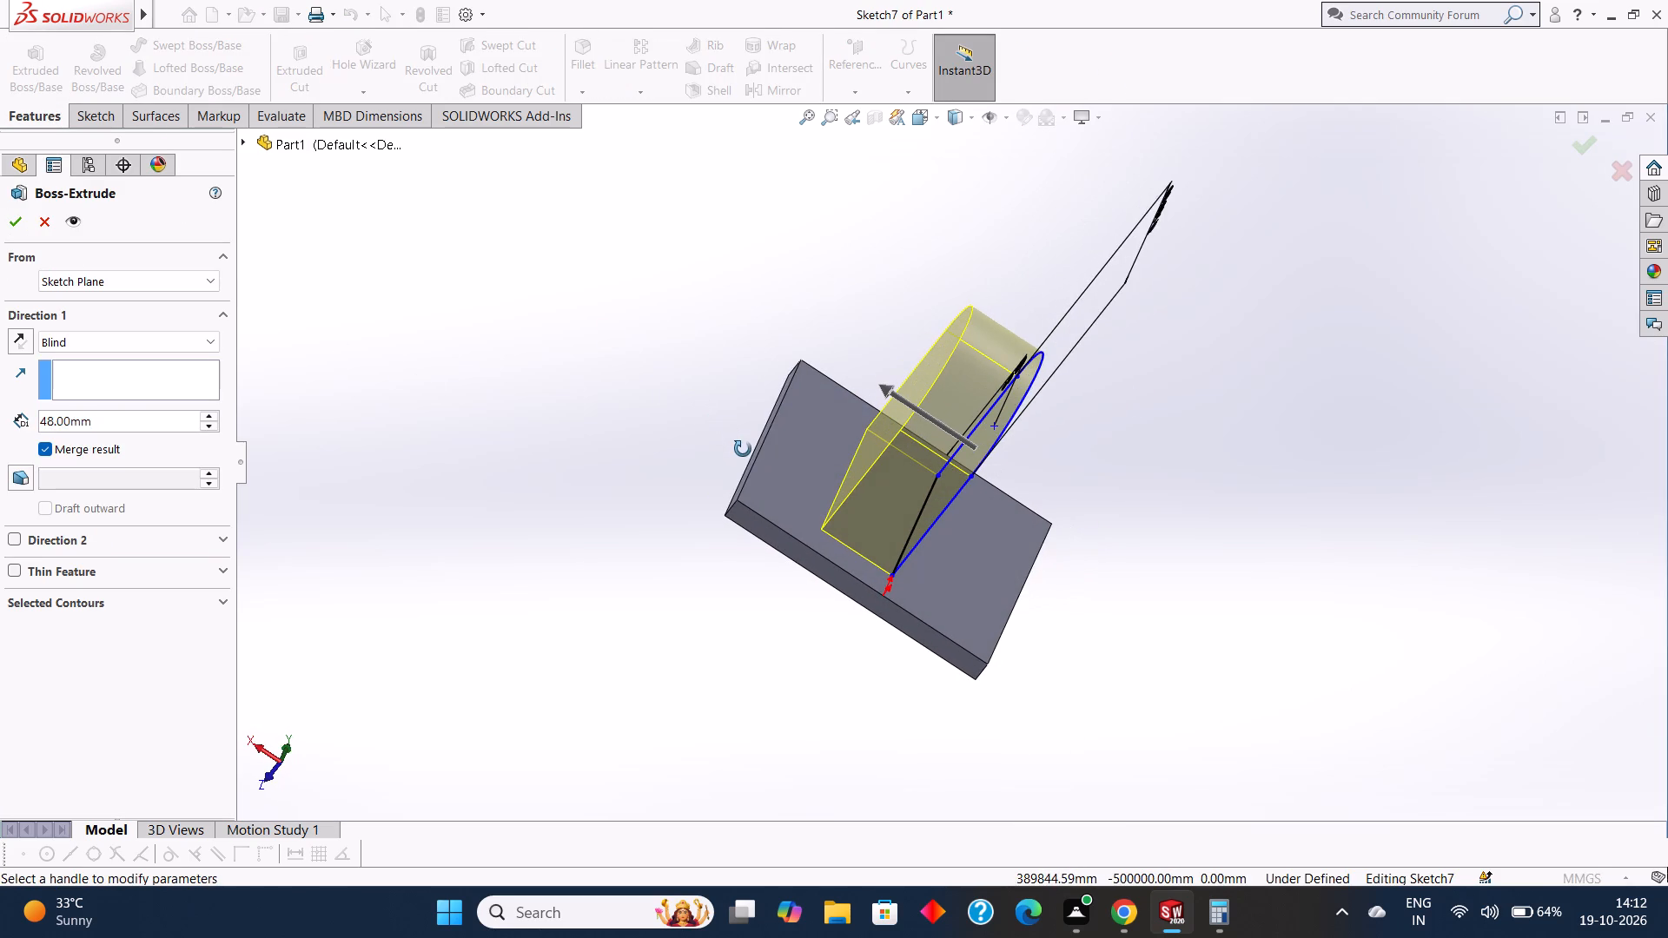
pyautogui.moveTo(743, 449); pyautogui.dragTo(743, 450, button='middle')
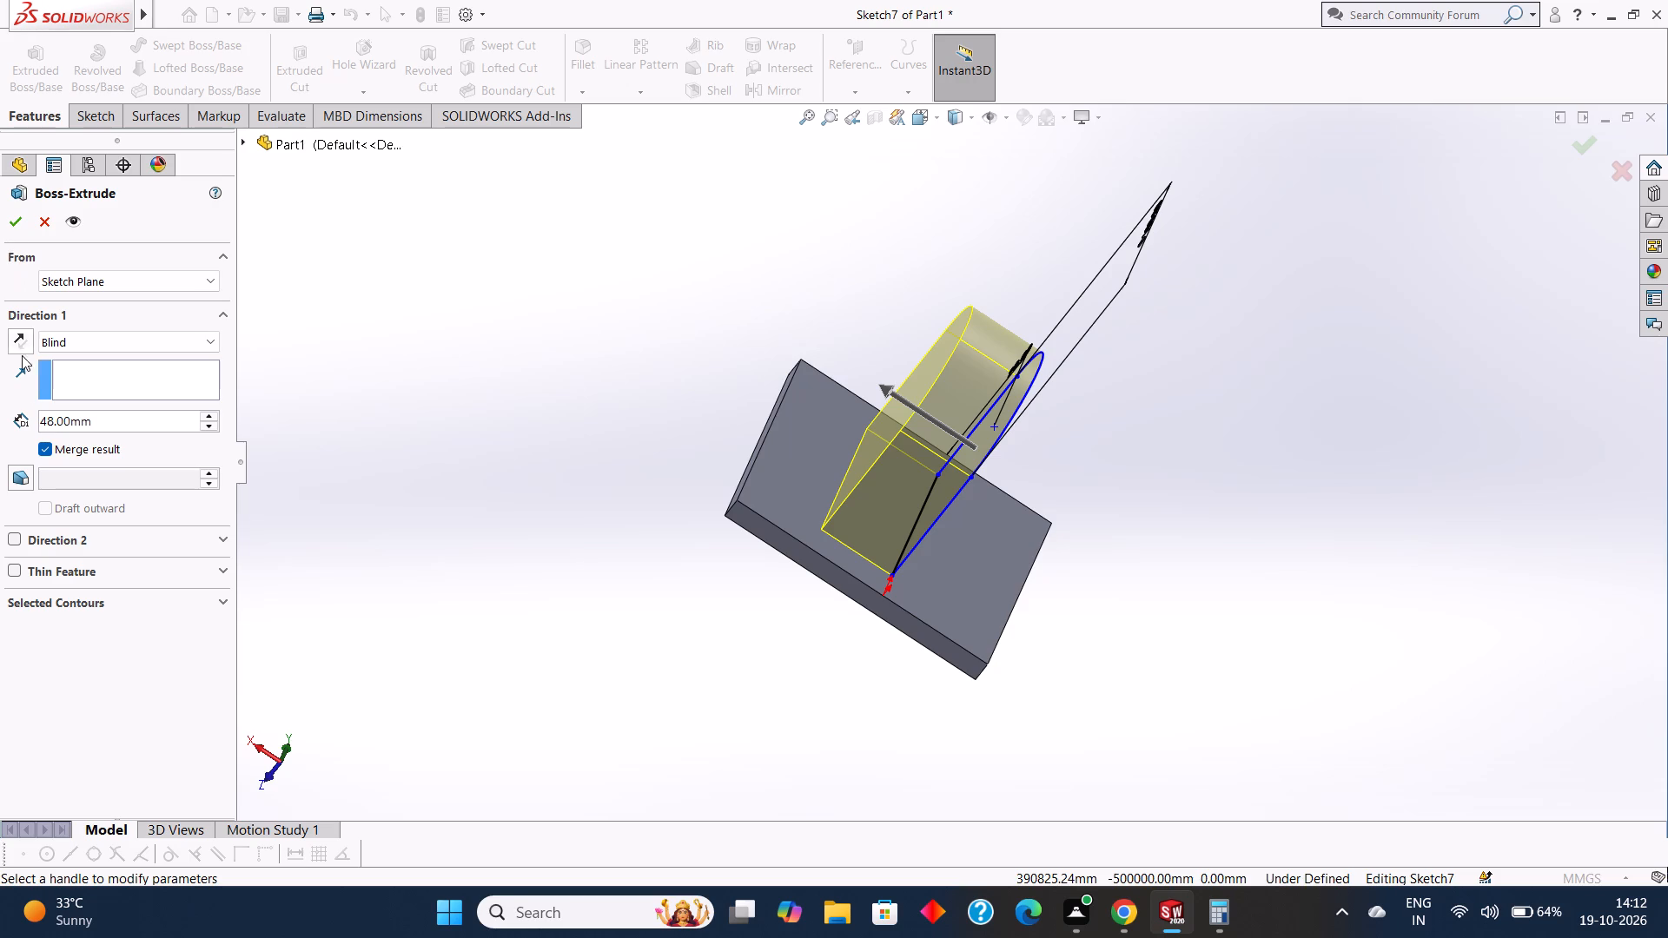
pyautogui.click(14, 221)
pyautogui.moveTo(540, 441); pyautogui.dragTo(523, 371, button='middle')
pyautogui.click(586, 443)
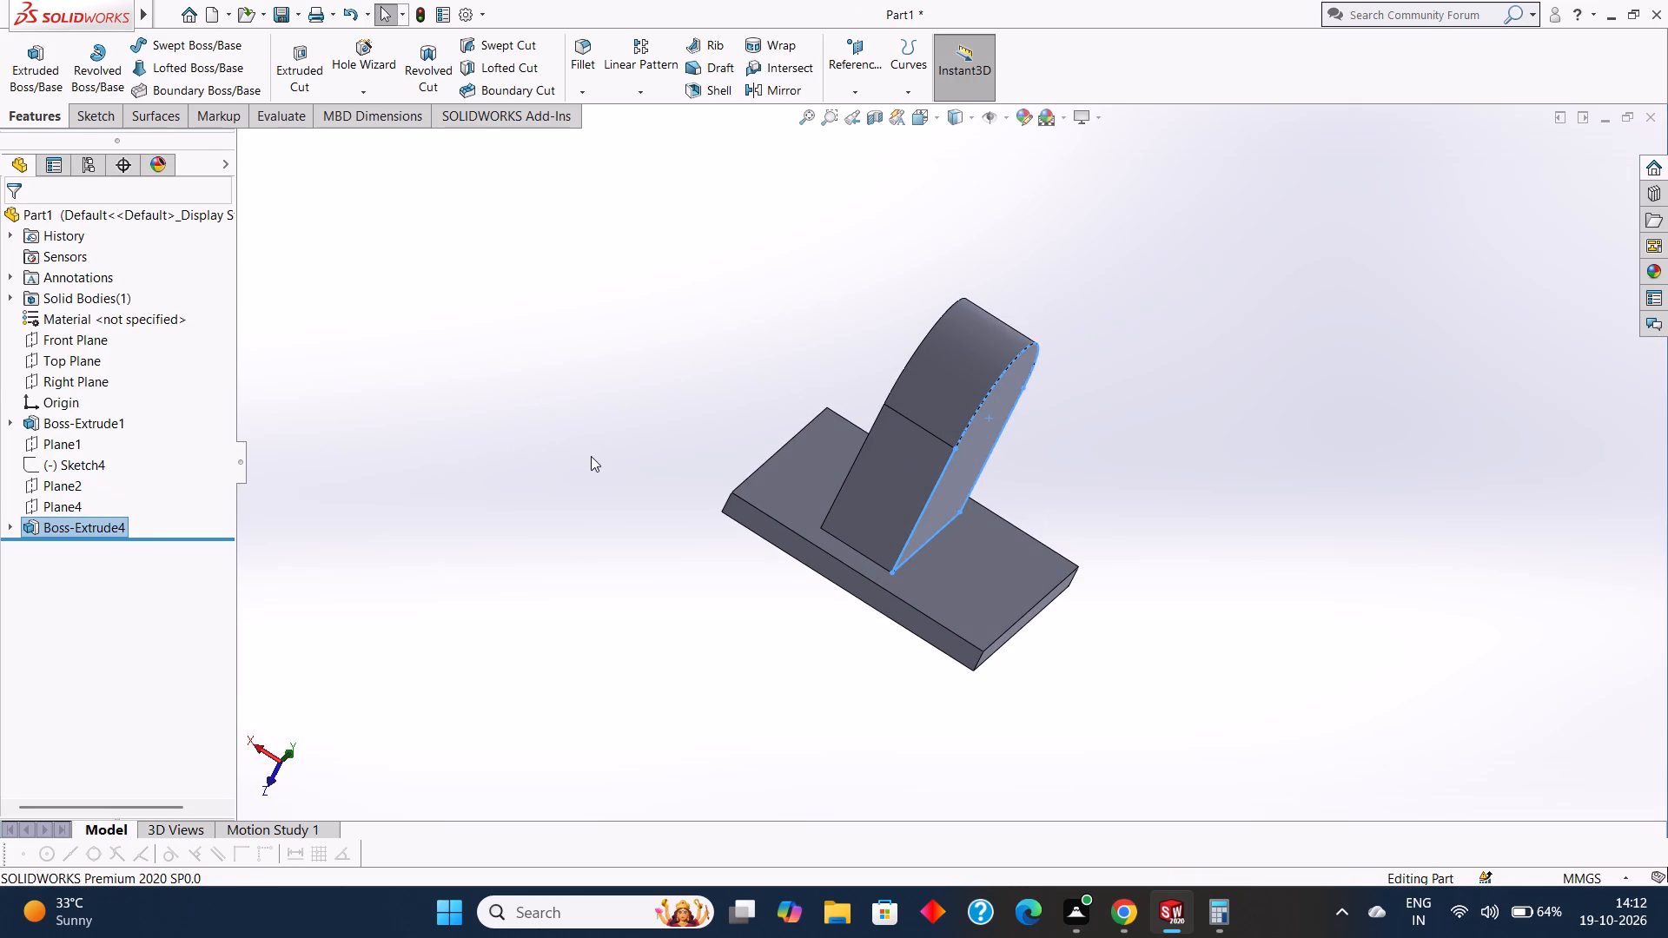
pyautogui.moveTo(591, 456); pyautogui.dragTo(623, 472, button='middle')
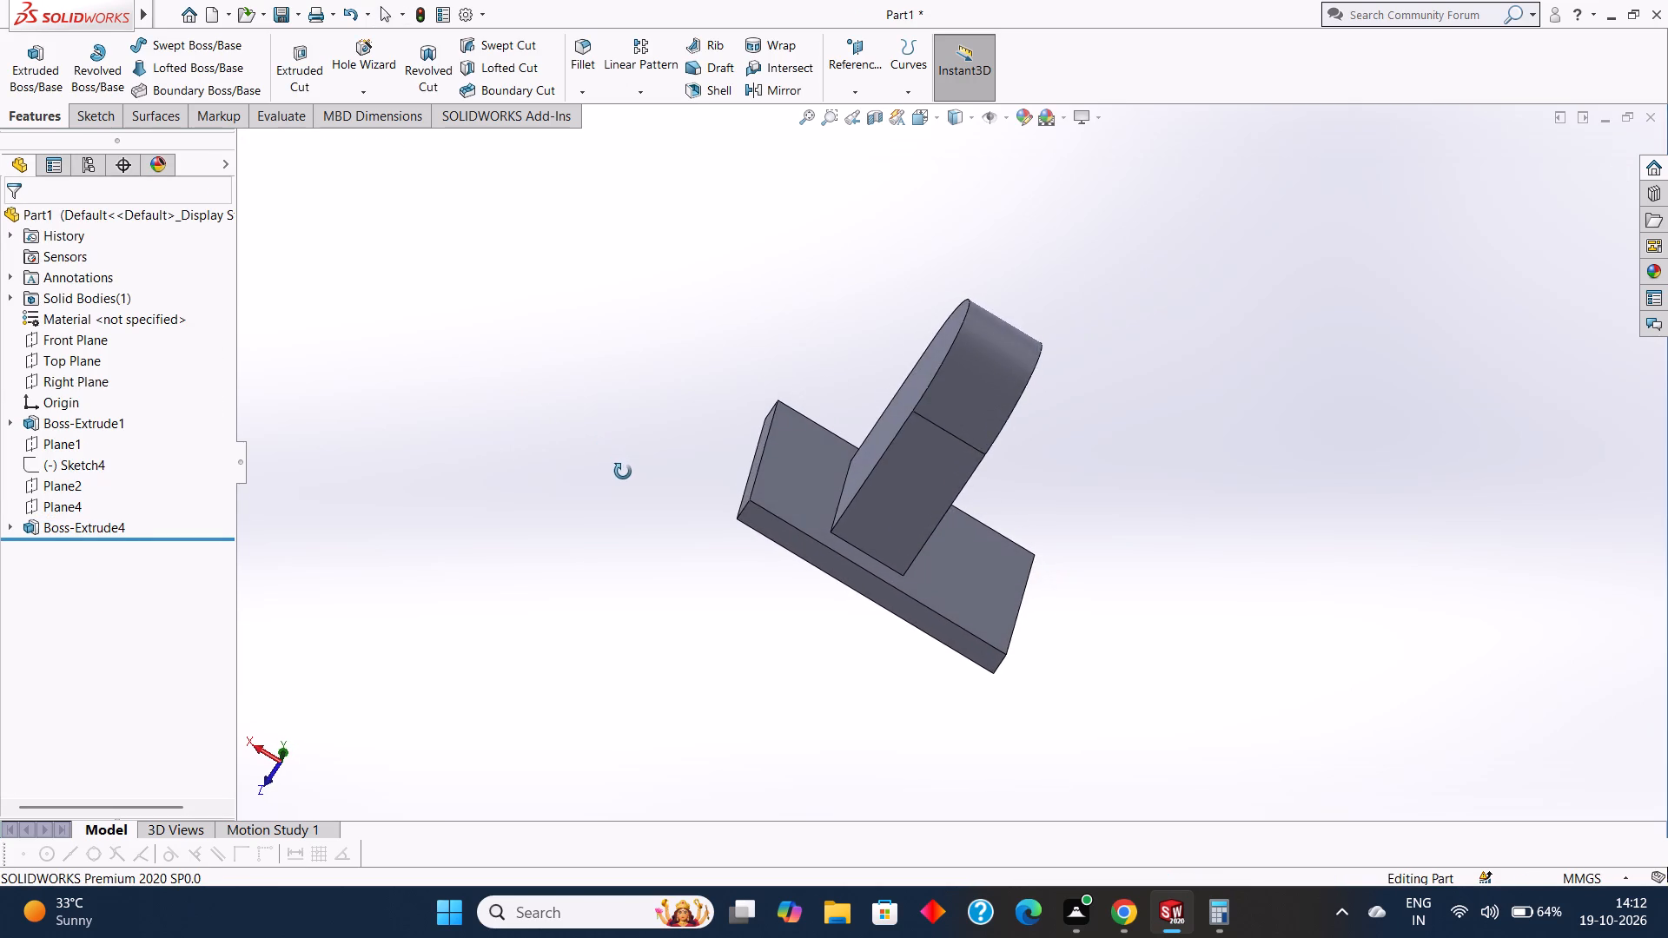
# Examine the upright's placement on the base plate from front and oblique angles.
pyautogui.moveTo(623, 472); pyautogui.dragTo(593, 416, button='middle')
pyautogui.moveTo(637, 464); pyautogui.dragTo(652, 436, button='middle')
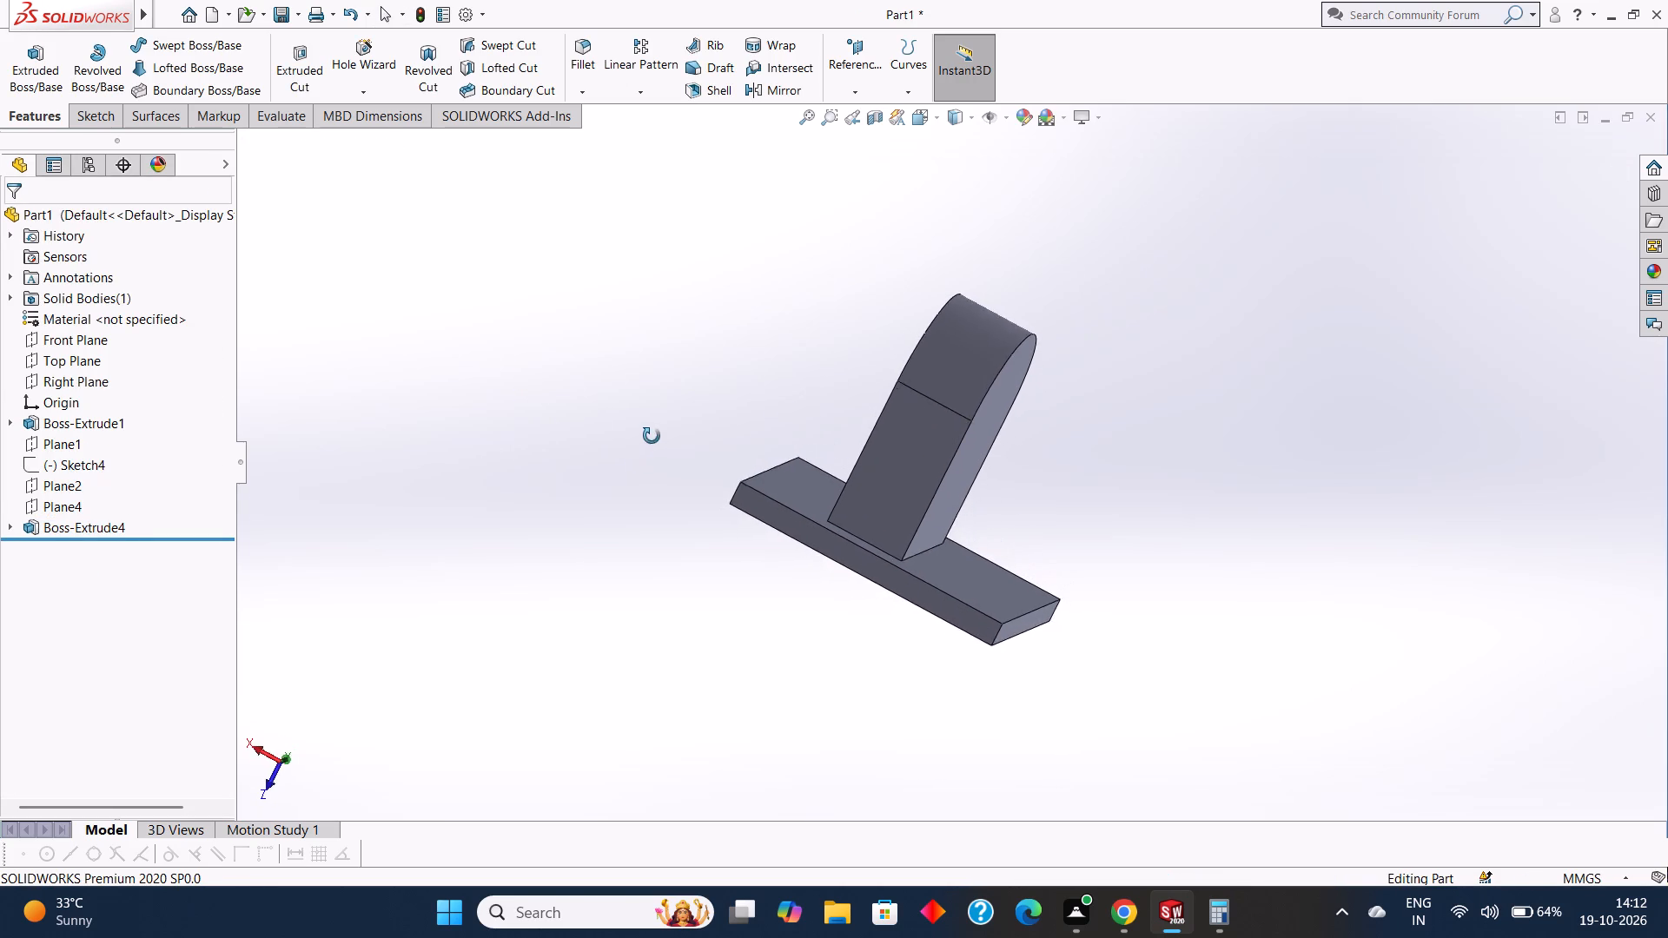
pyautogui.moveTo(652, 436); pyautogui.dragTo(668, 490, button='middle')
pyautogui.moveTo(666, 487); pyautogui.dragTo(638, 433, button='middle')
pyautogui.scroll(-3, 677, 480)
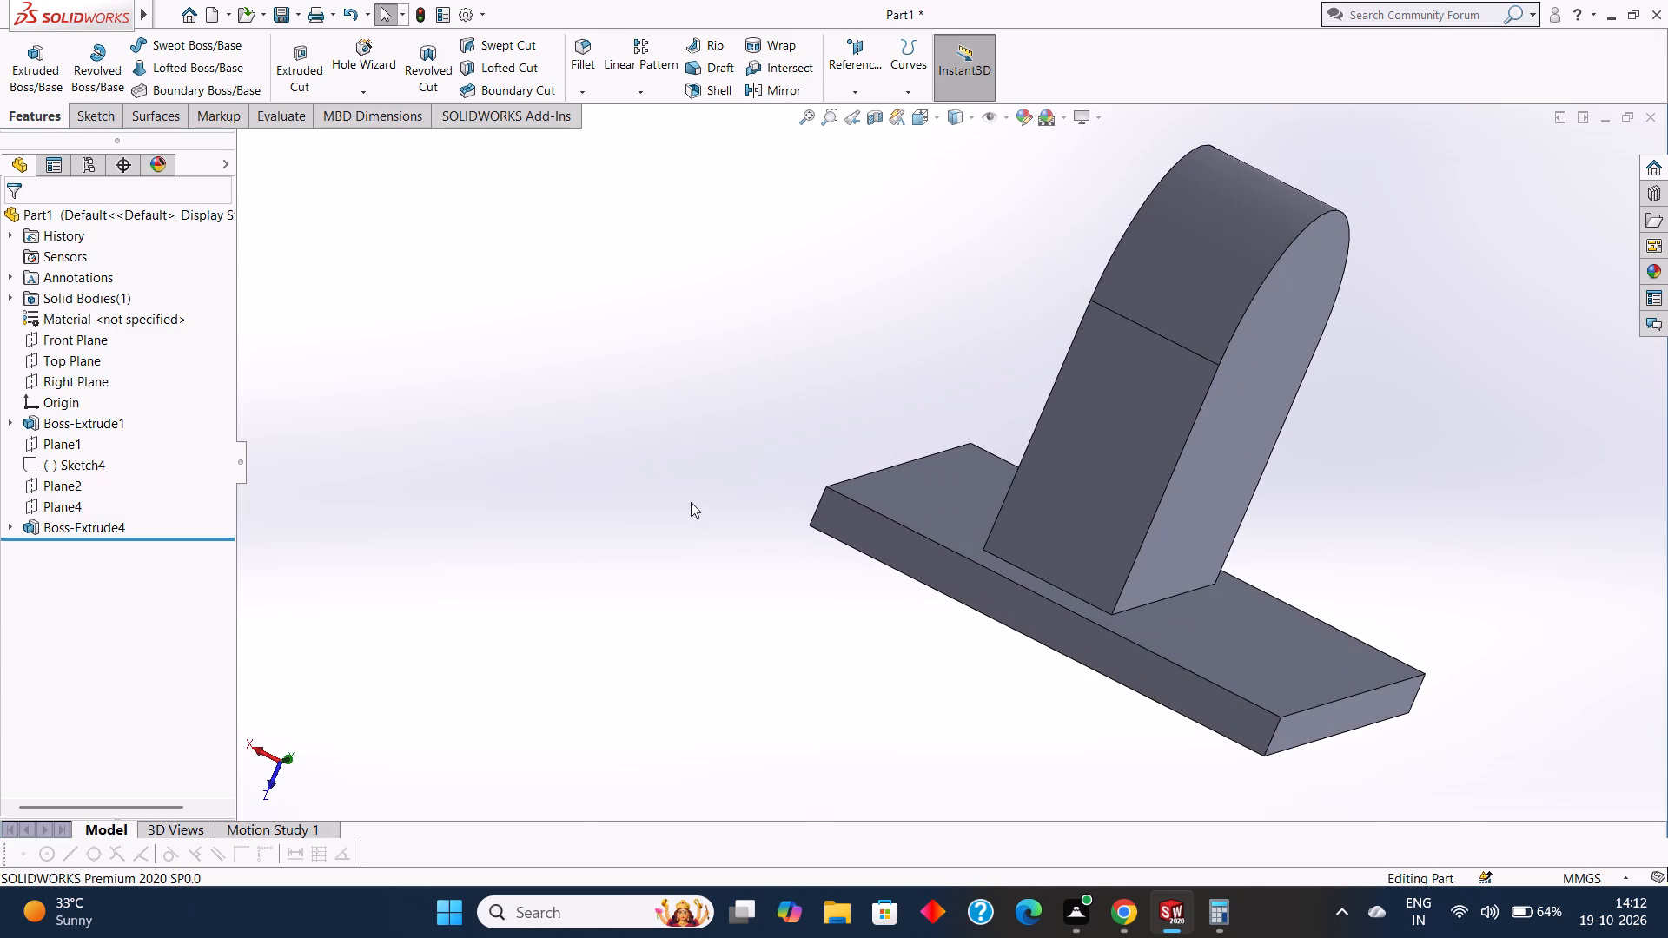
pyautogui.scroll(4, 717, 519)
pyautogui.moveTo(814, 618); pyautogui.dragTo(907, 604, button='middle')
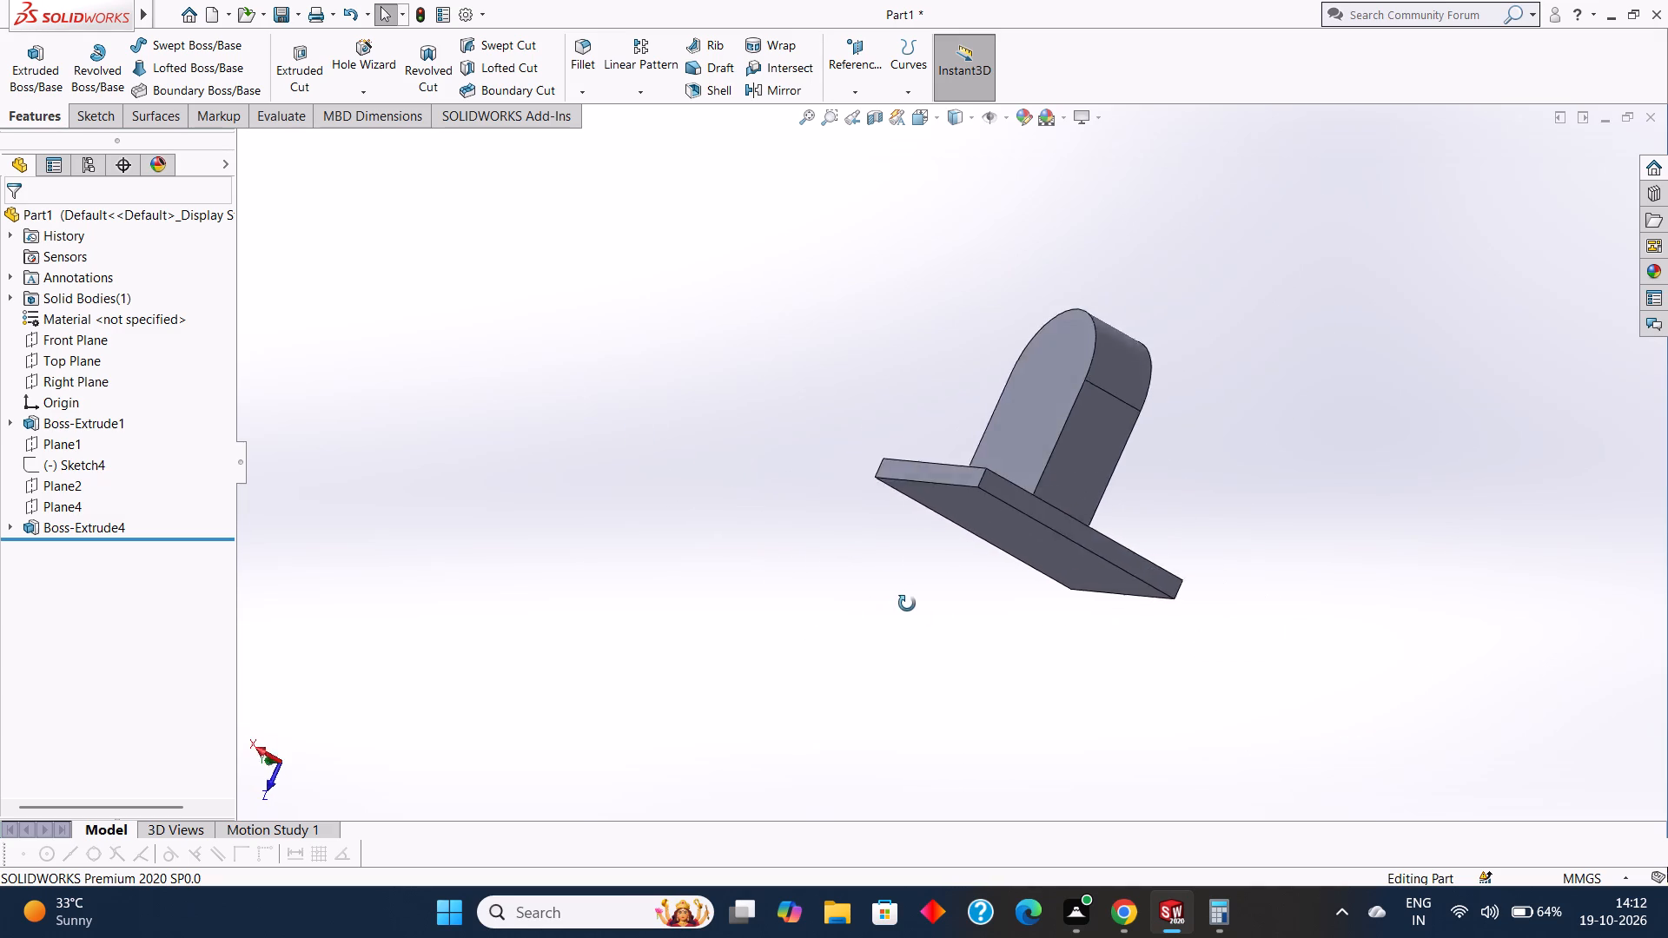
pyautogui.moveTo(907, 604); pyautogui.dragTo(855, 677, button='middle')
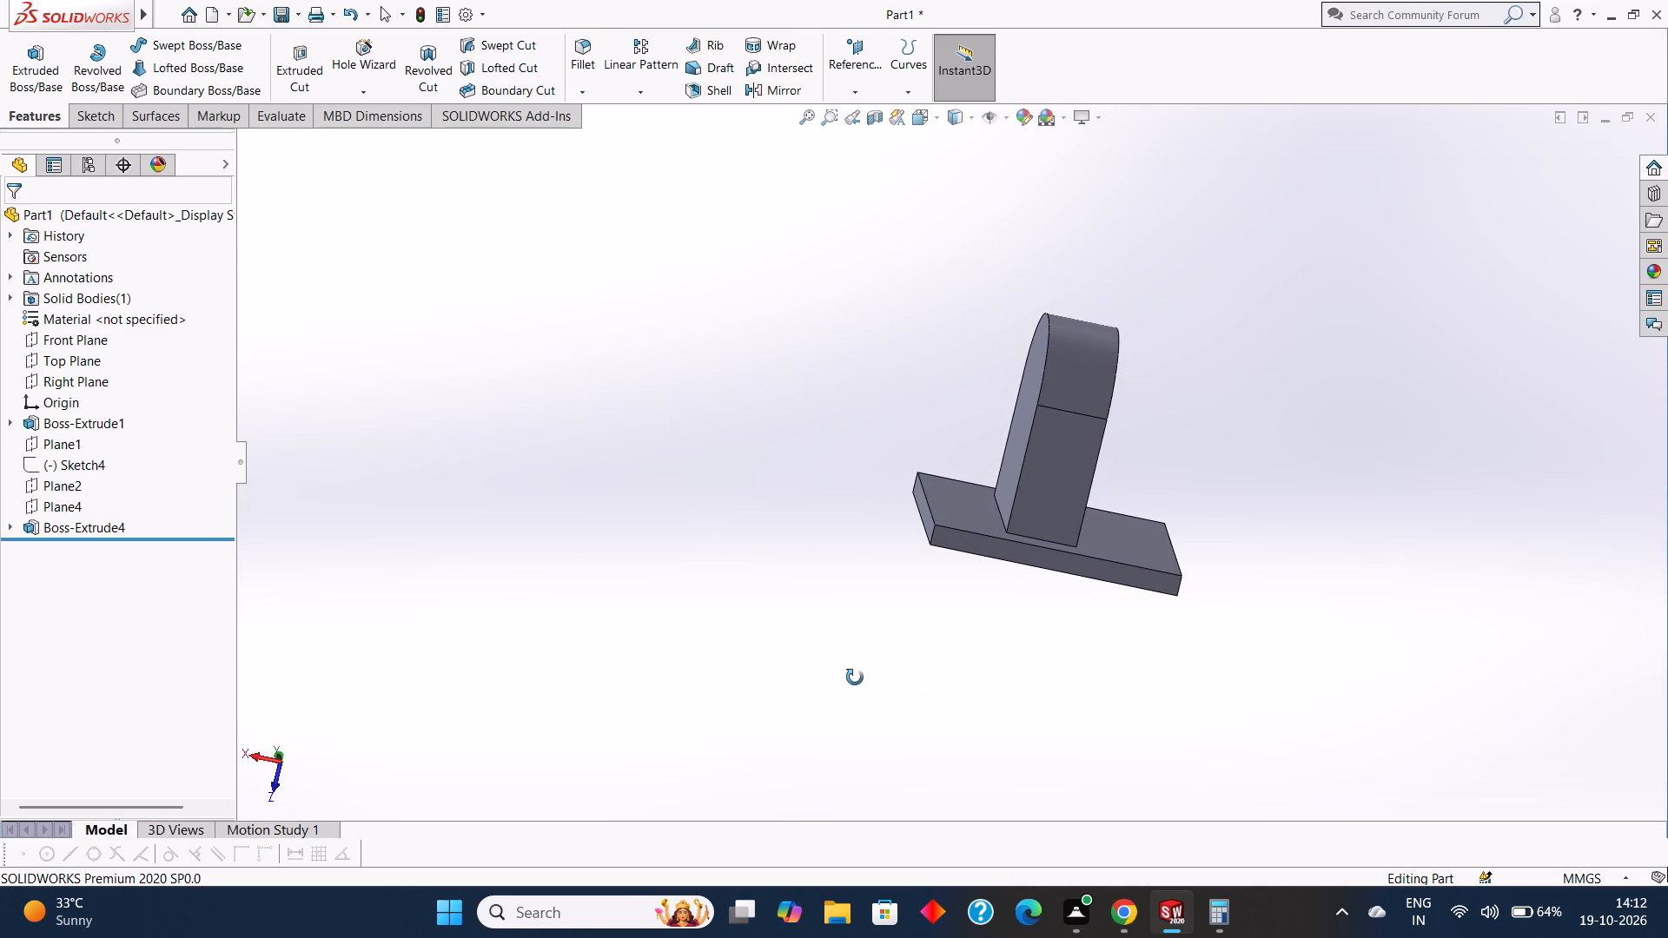
pyautogui.moveTo(855, 677); pyautogui.dragTo(855, 676, button='middle')
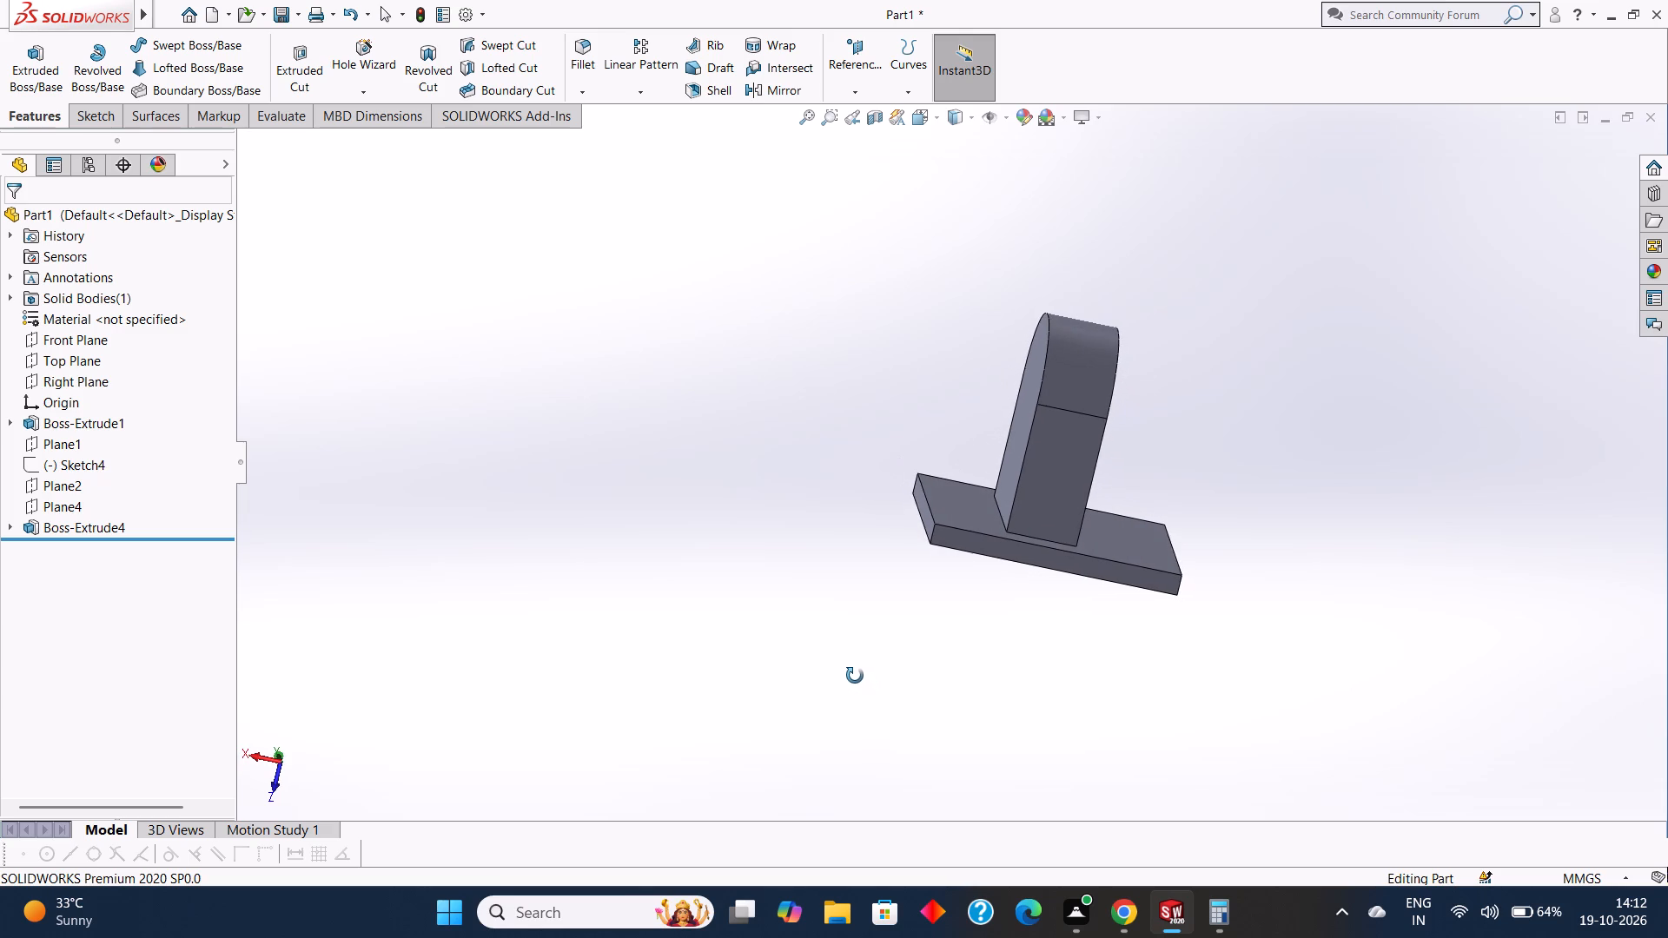
pyautogui.moveTo(855, 676); pyautogui.dragTo(845, 670, button='middle')
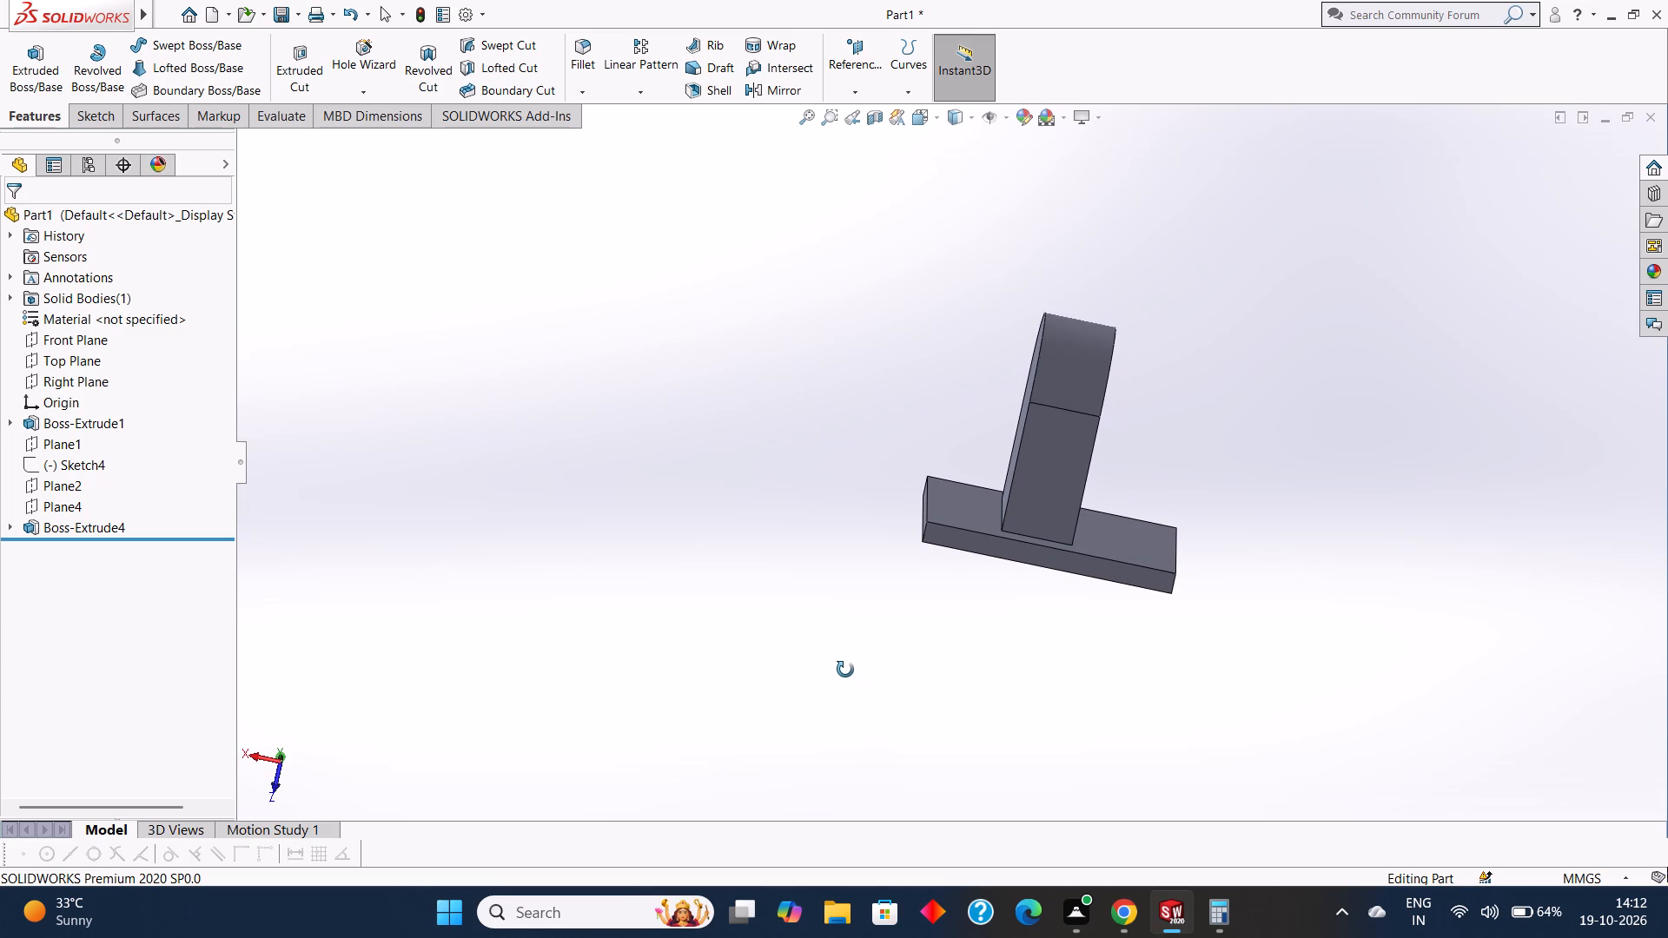
pyautogui.moveTo(845, 670); pyautogui.dragTo(845, 668, button='middle')
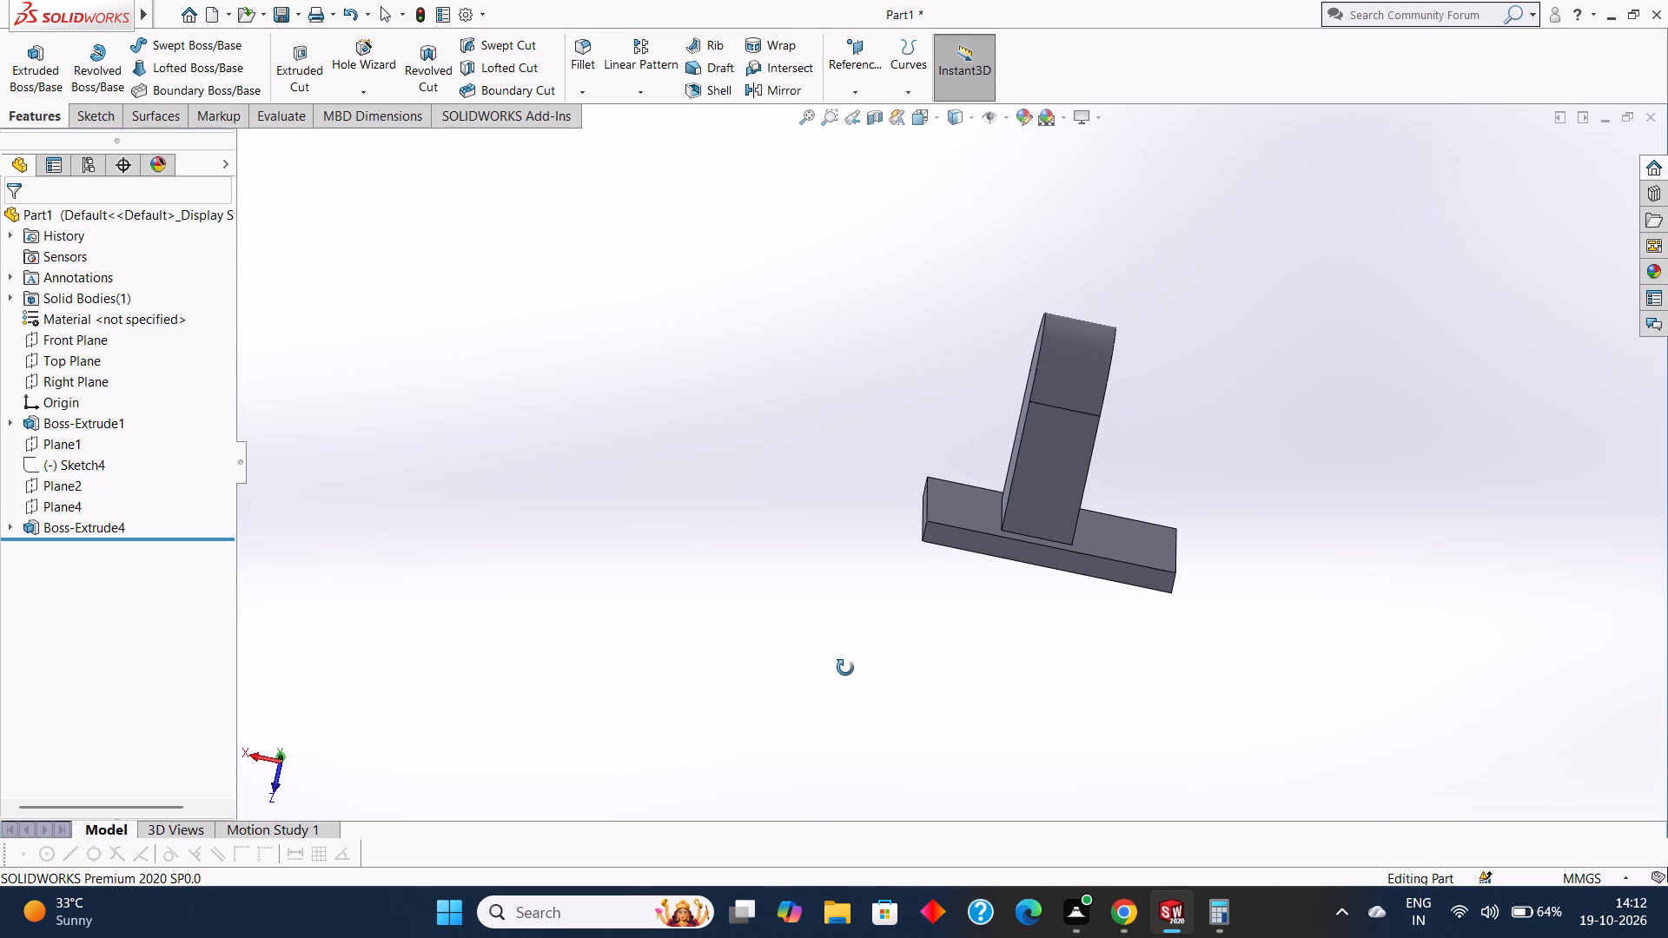
pyautogui.moveTo(845, 668); pyautogui.dragTo(837, 662, button='middle')
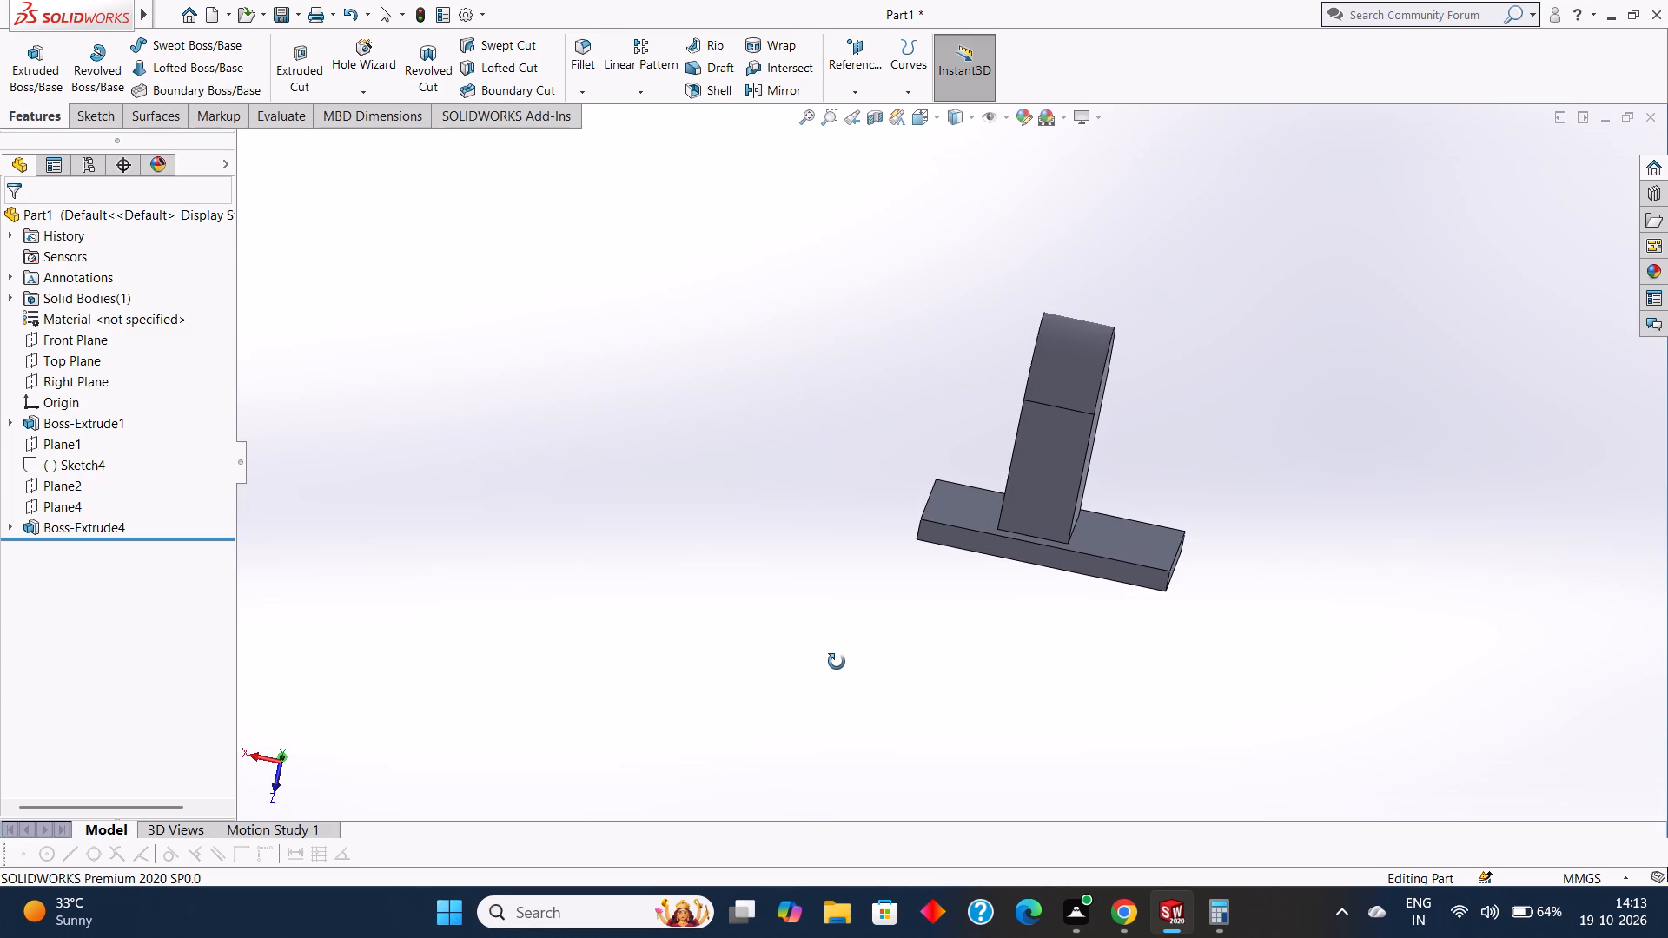
pyautogui.moveTo(837, 662); pyautogui.dragTo(848, 668, button='middle')
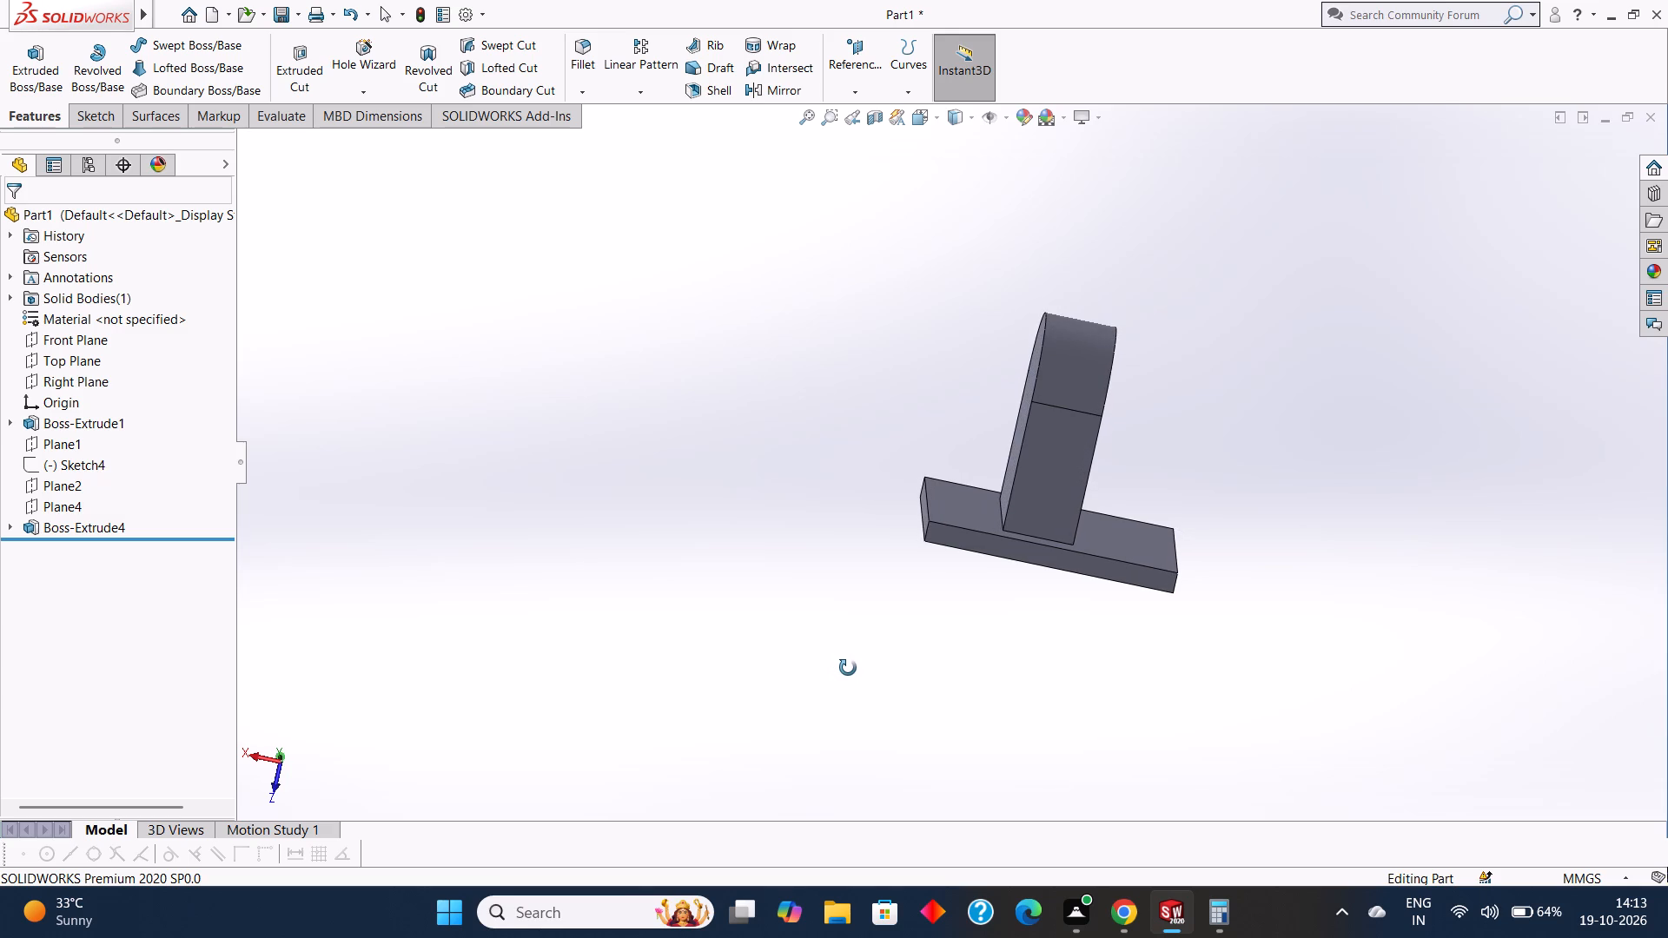
pyautogui.moveTo(848, 668); pyautogui.dragTo(855, 673, button='middle')
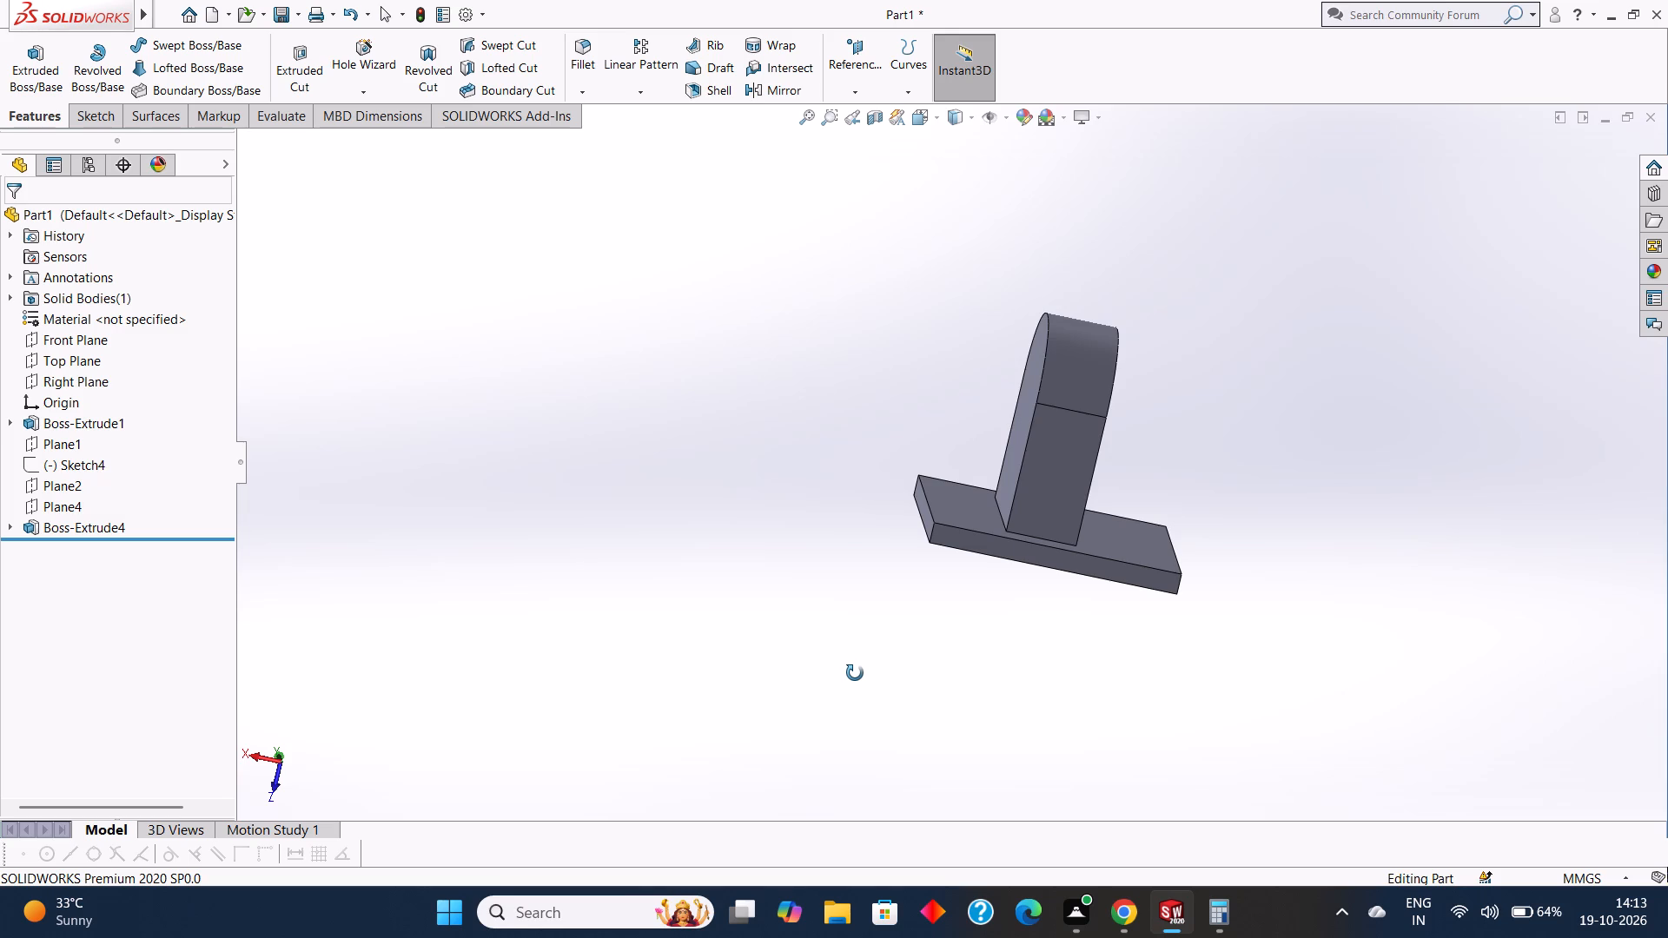
pyautogui.moveTo(855, 673); pyautogui.dragTo(867, 676, button='middle')
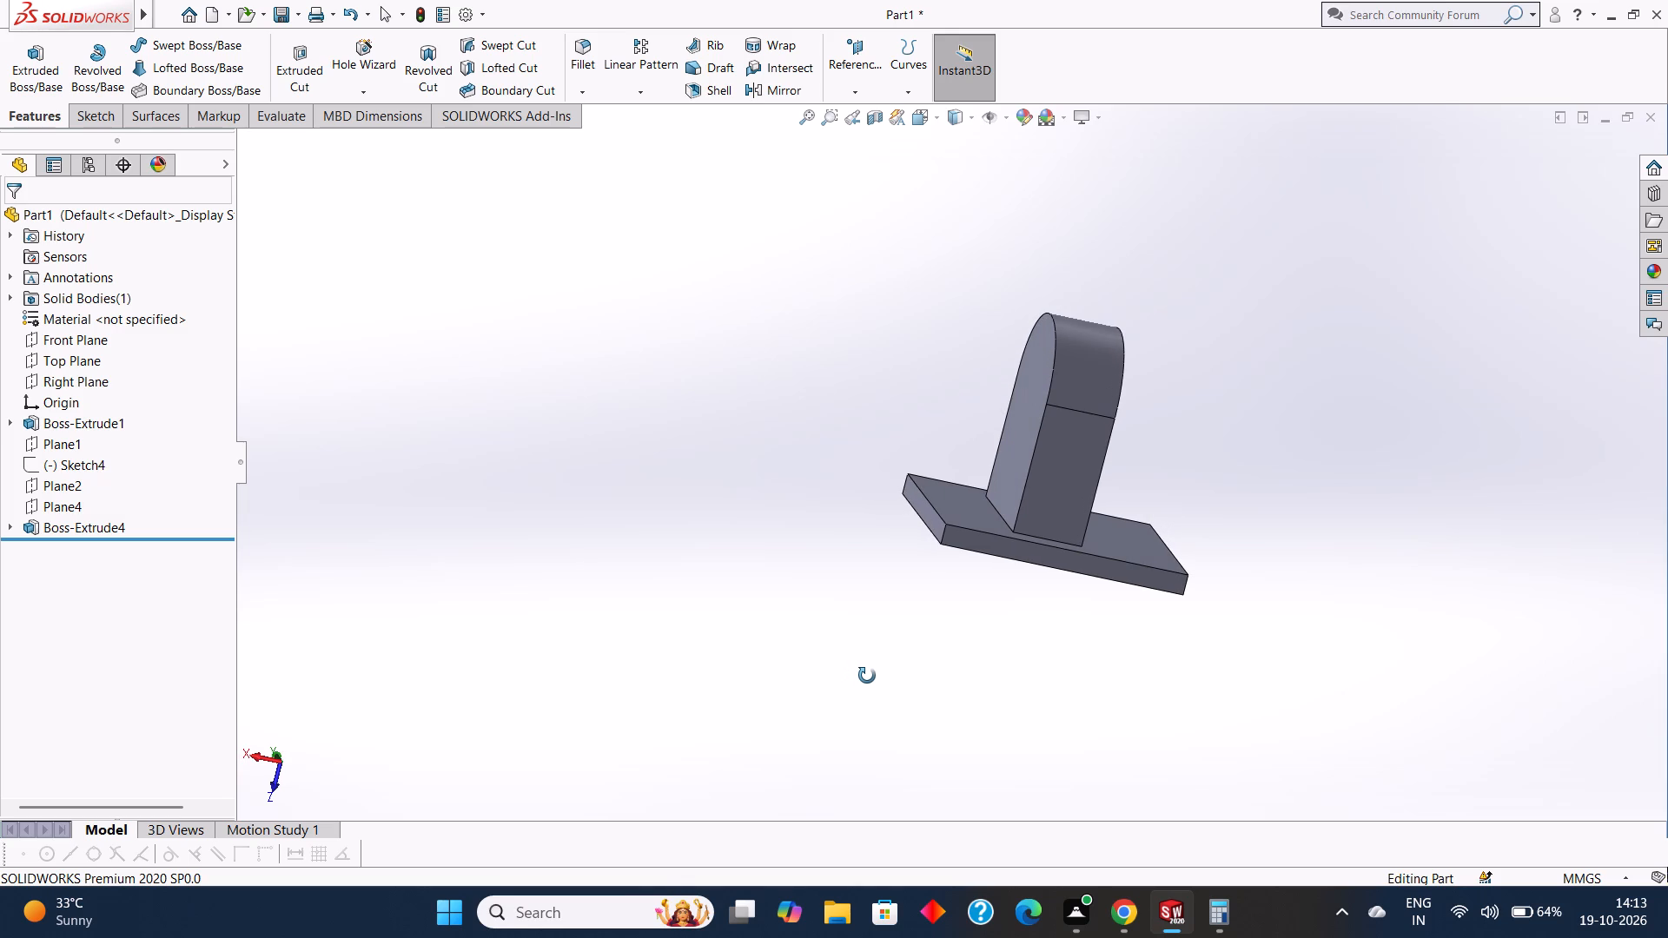
pyautogui.moveTo(867, 676); pyautogui.dragTo(870, 664, button='middle')
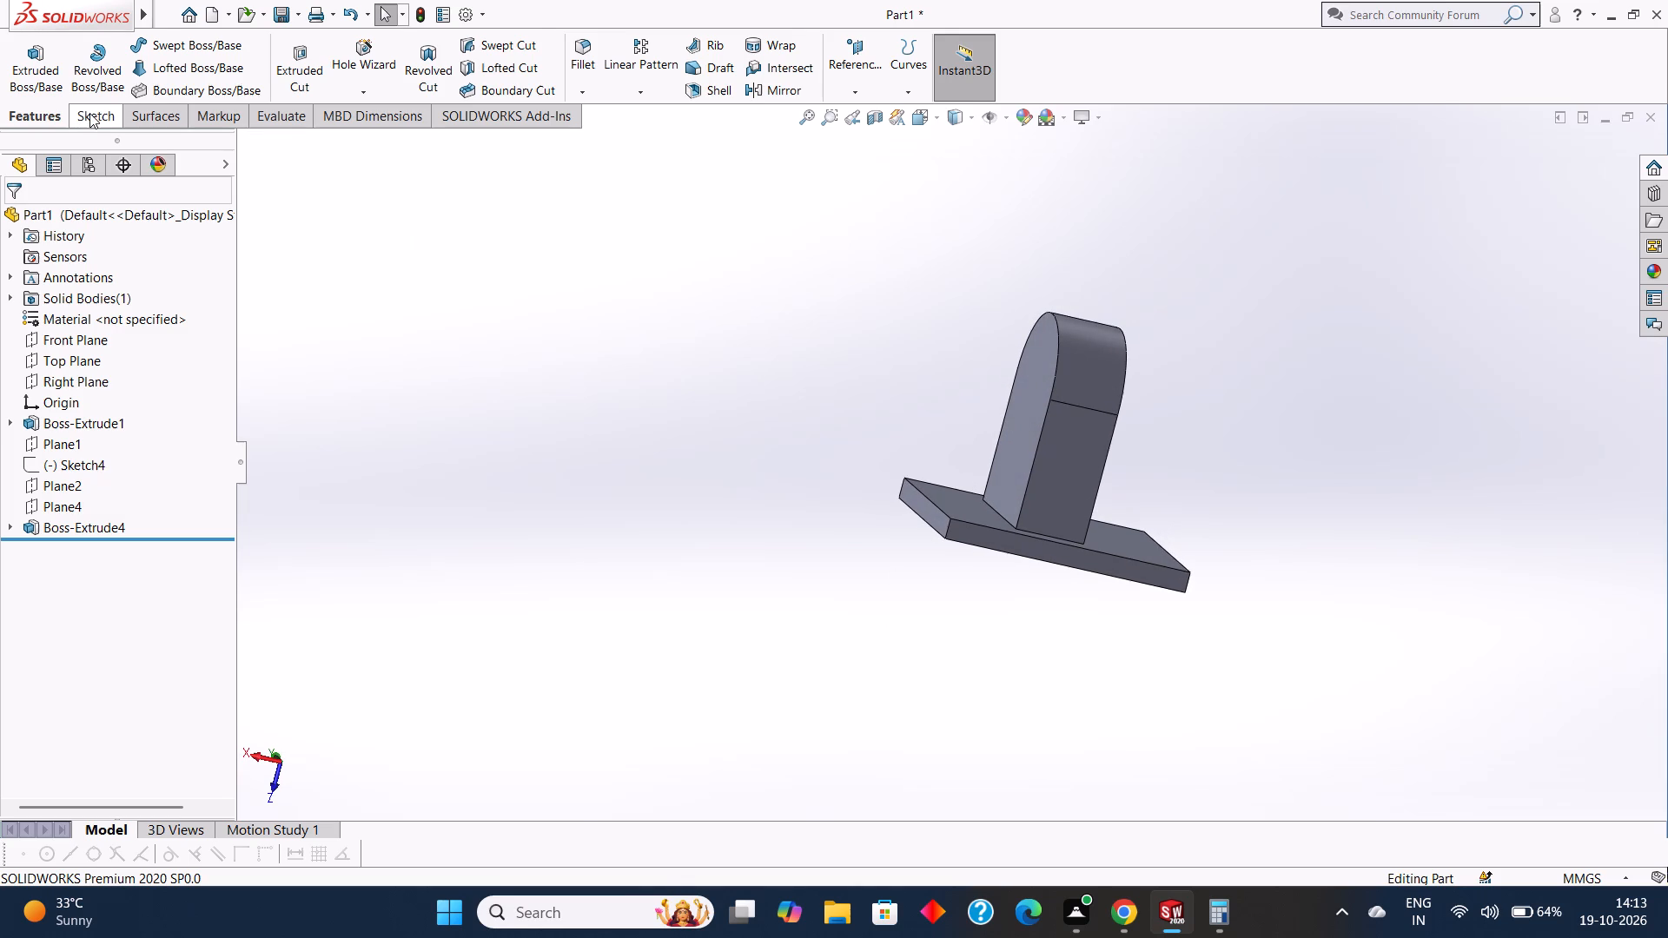
# Check the base plate's length with a trial line along the top front edge, in a new sketch on the plate's front face.
pyautogui.click(89, 113)
pyautogui.click(153, 43)
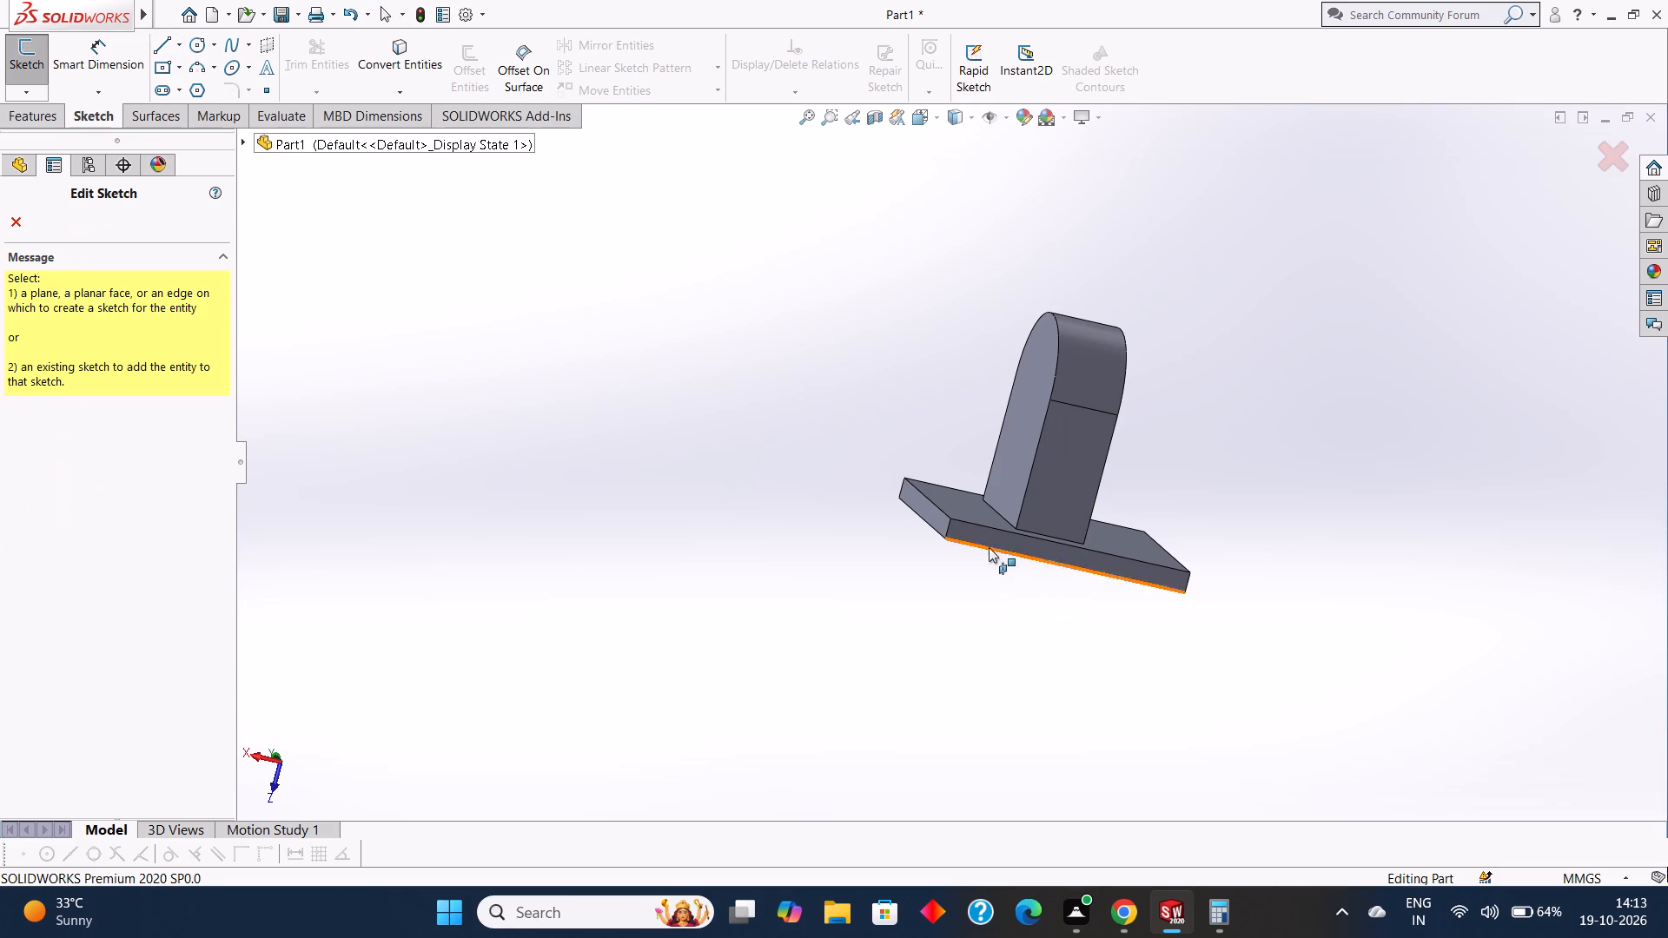
pyautogui.click(989, 537)
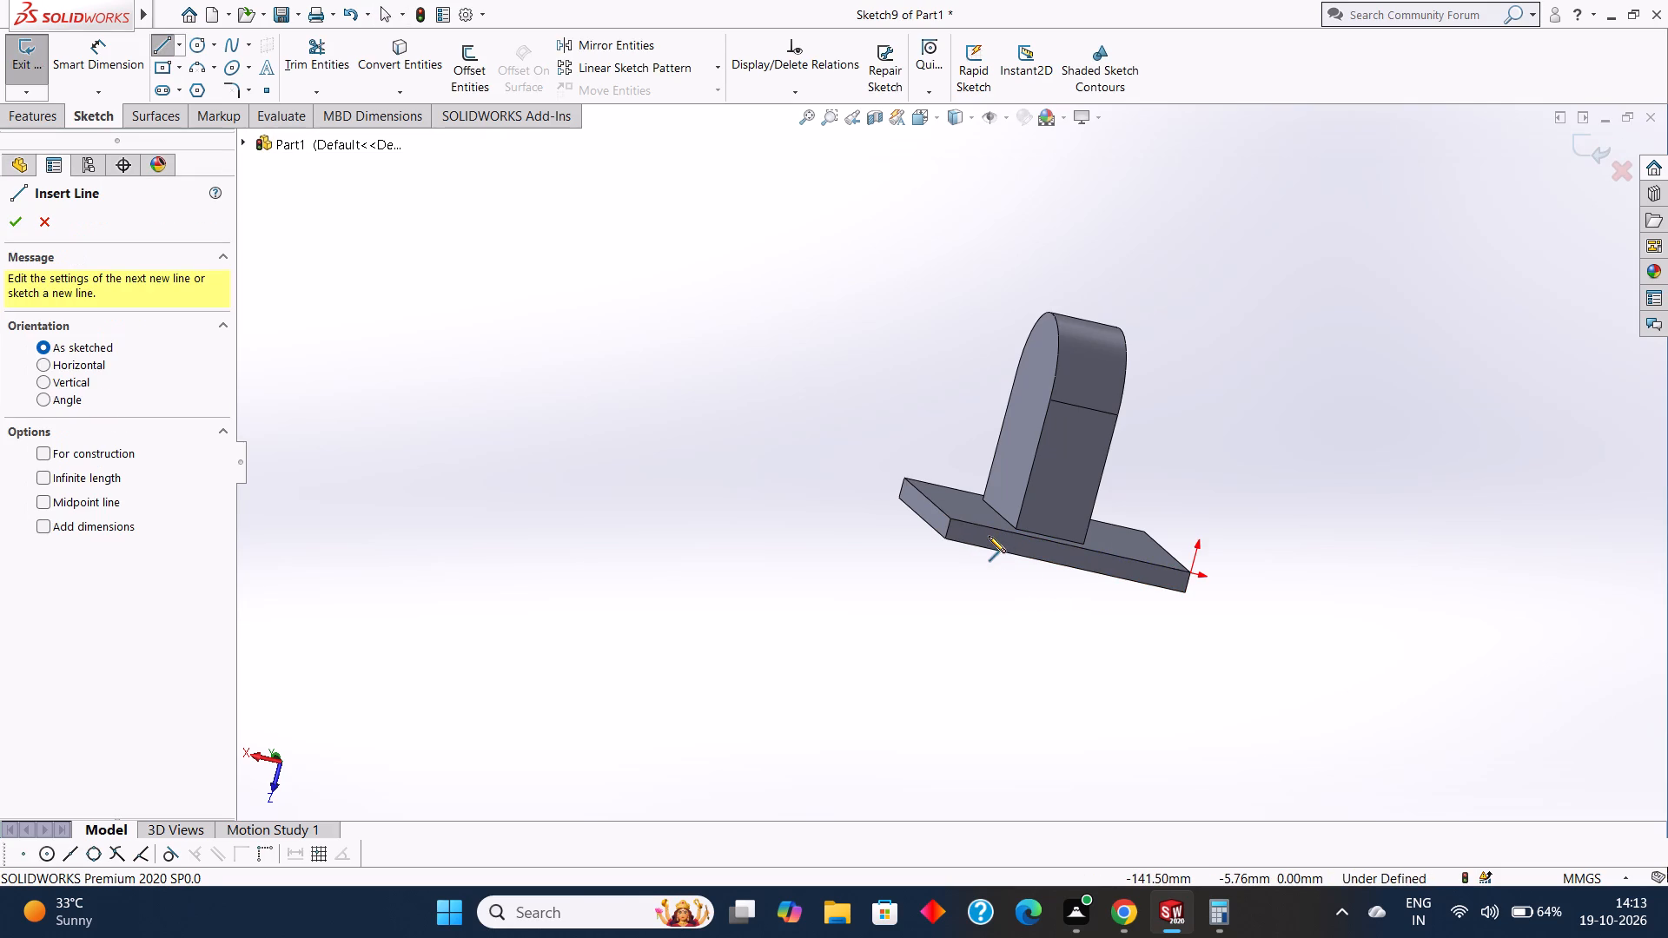
pyautogui.hotkey('ctrl', '8')
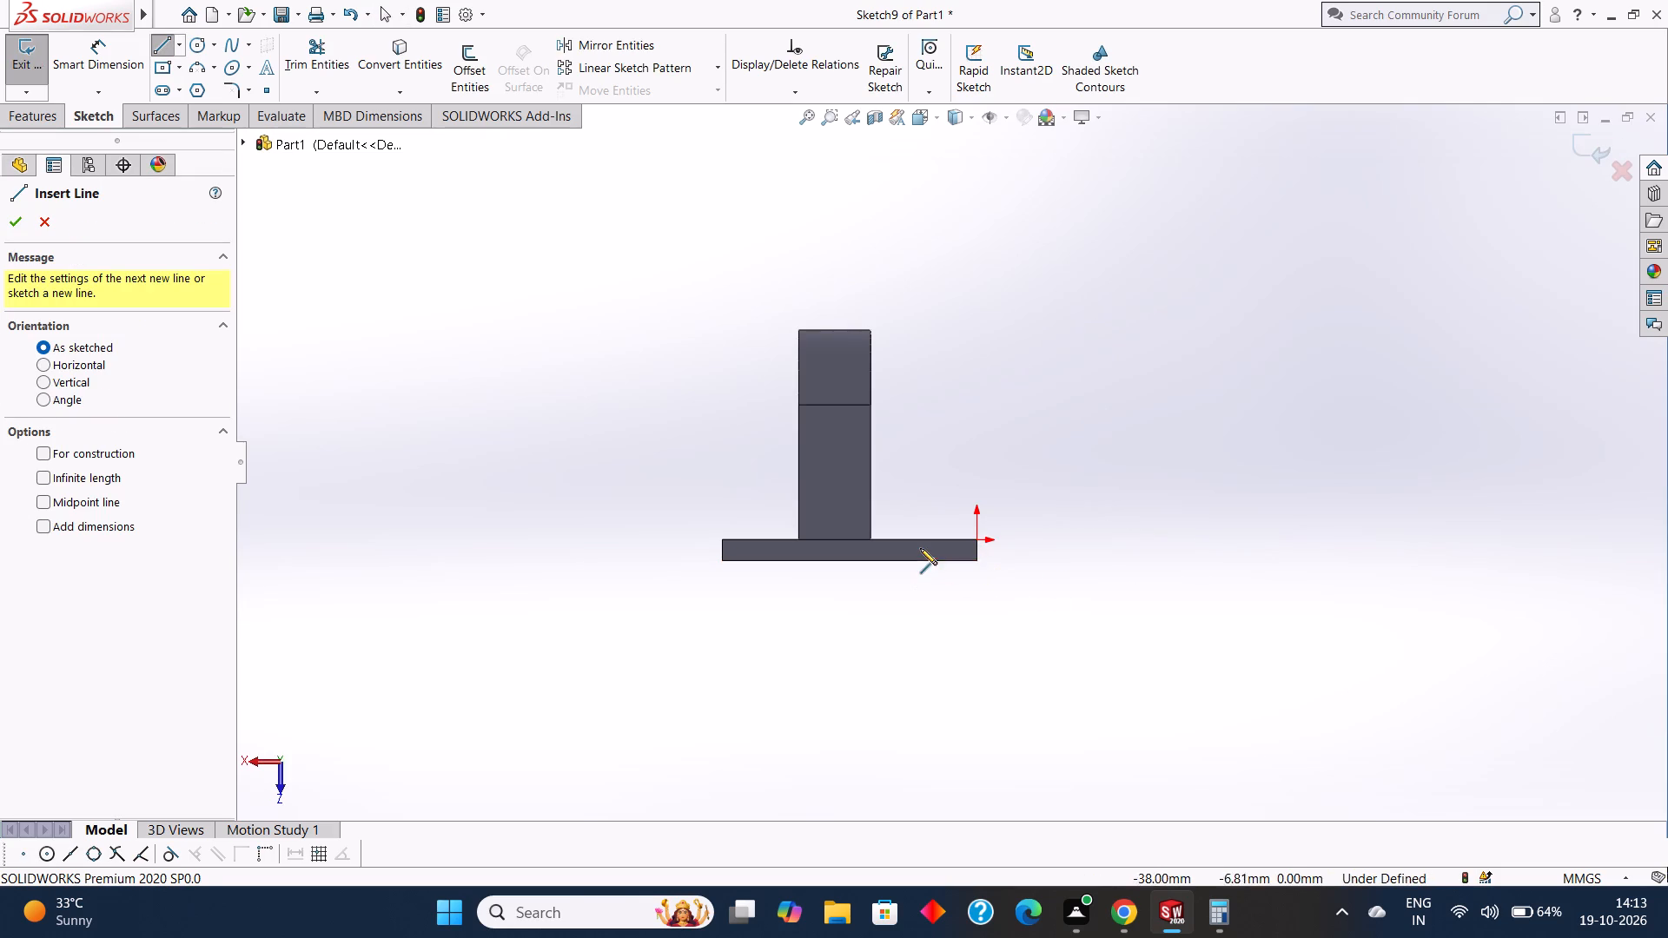
pyautogui.click(976, 542)
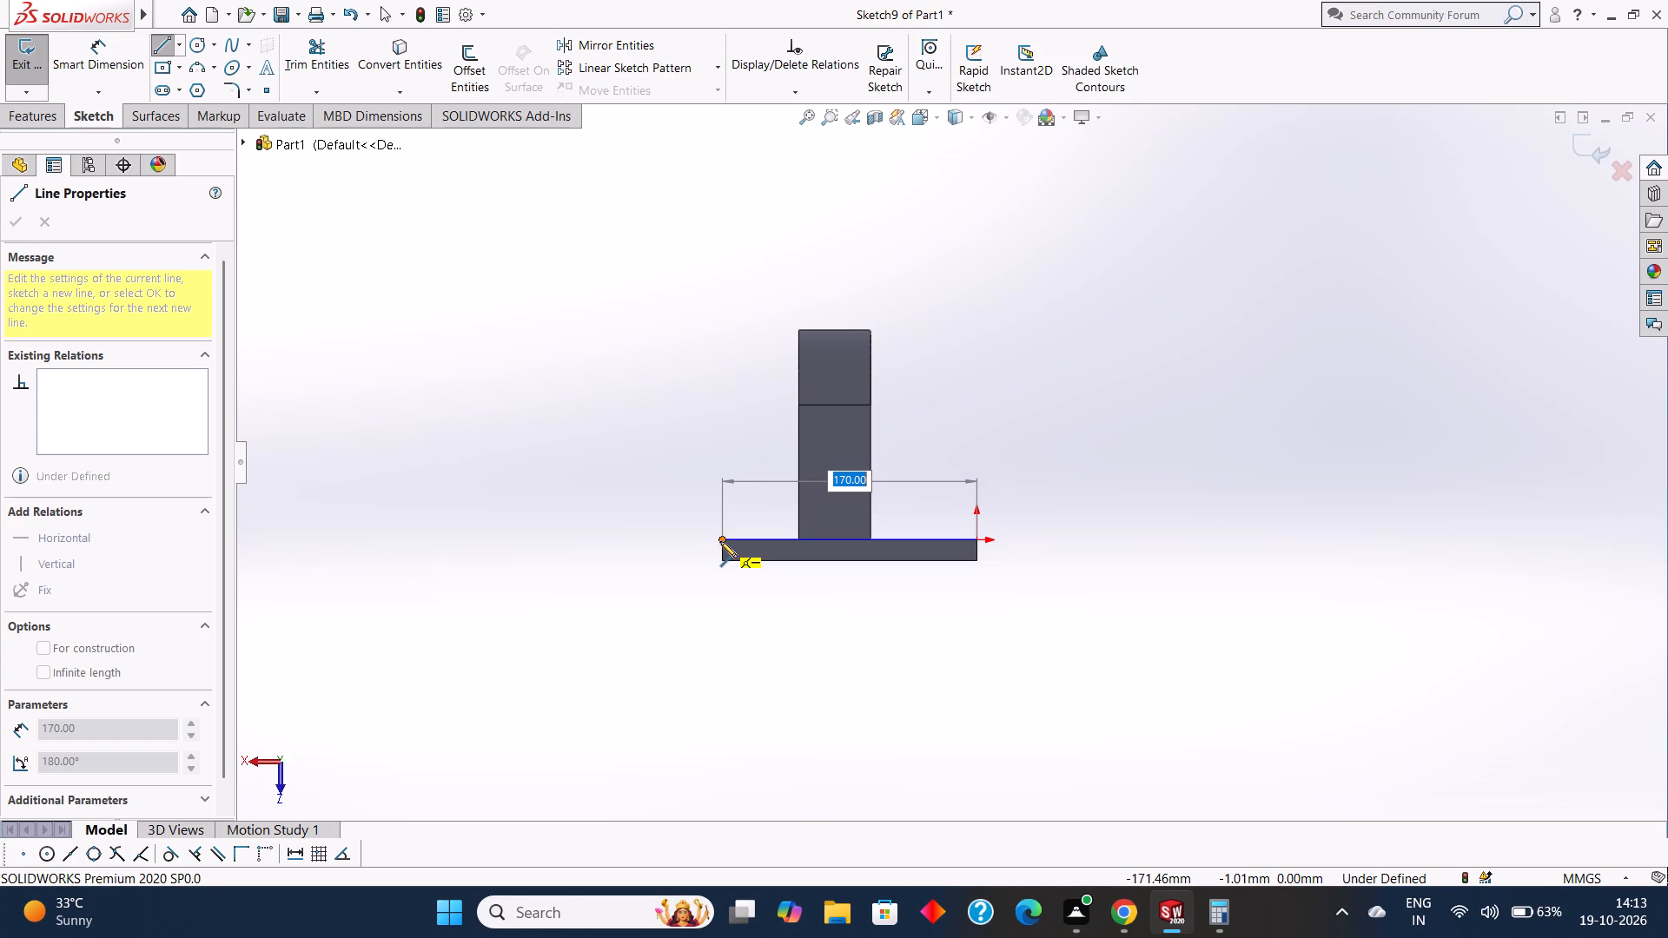
pyautogui.press('Escape')
pyautogui.press('Escape')
pyautogui.press('Escape')
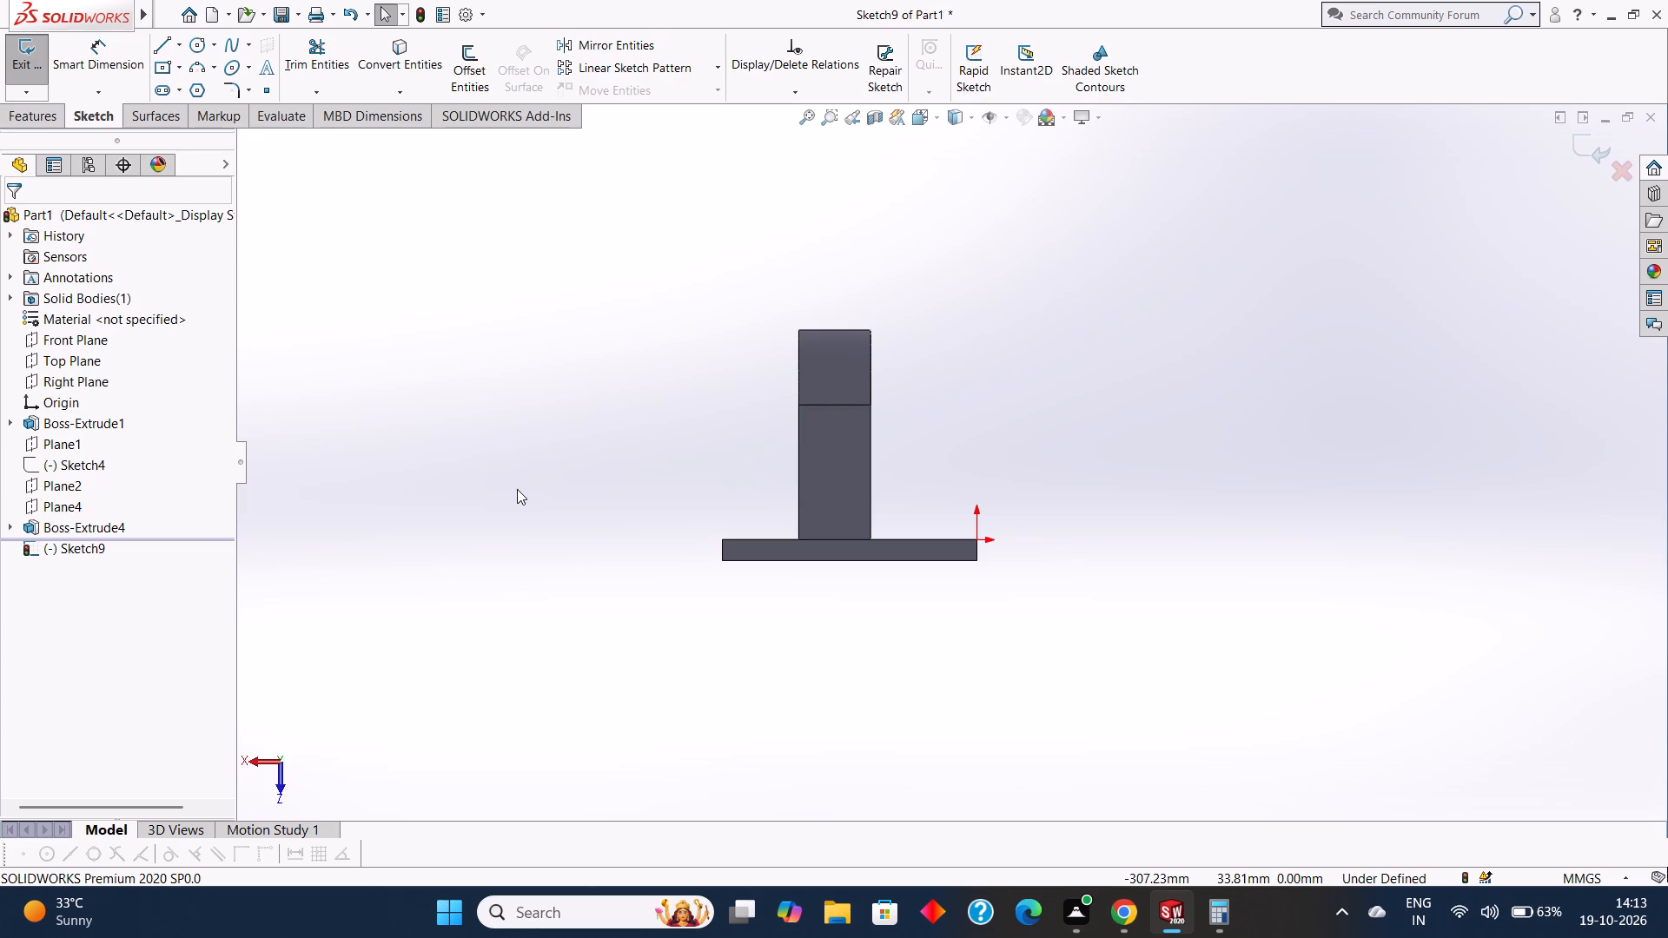
# Check the distance from each end of the plate's top front edge to the upright with trial lines, leaving the sketch empty.
pyautogui.scroll(-1, 725, 552)
pyautogui.scroll(-3, 856, 511)
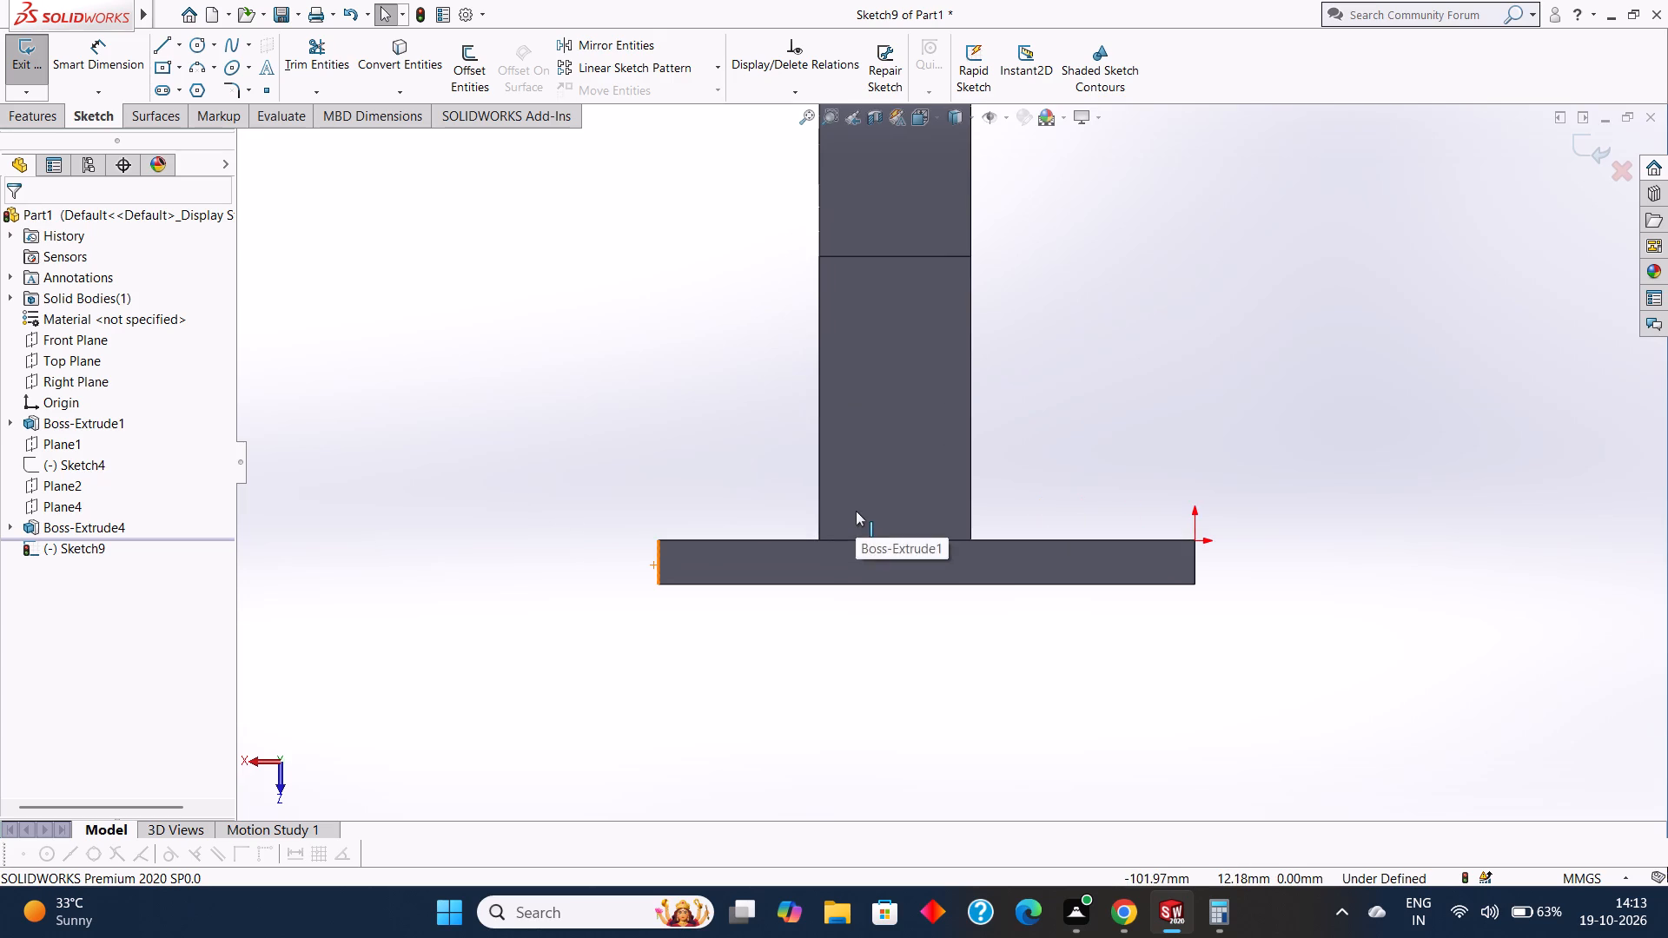
pyautogui.scroll(2, 990, 561)
pyautogui.moveTo(984, 548); pyautogui.dragTo(987, 559, button='middle')
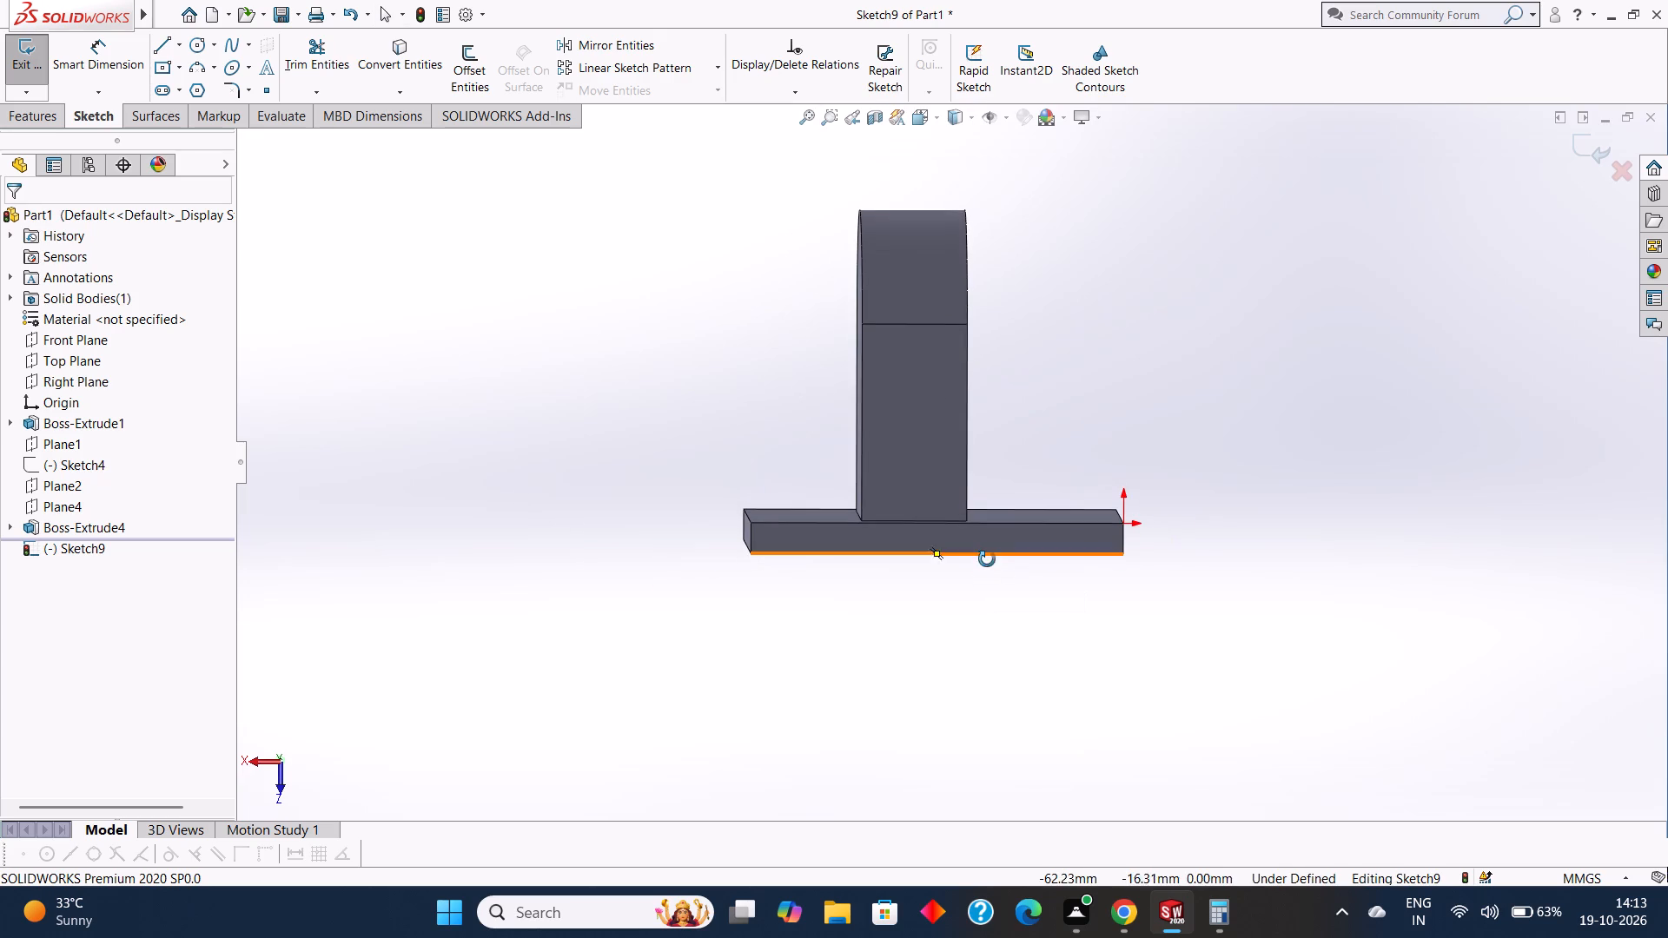
pyautogui.moveTo(987, 559); pyautogui.dragTo(987, 558, button='middle')
pyautogui.click(162, 43)
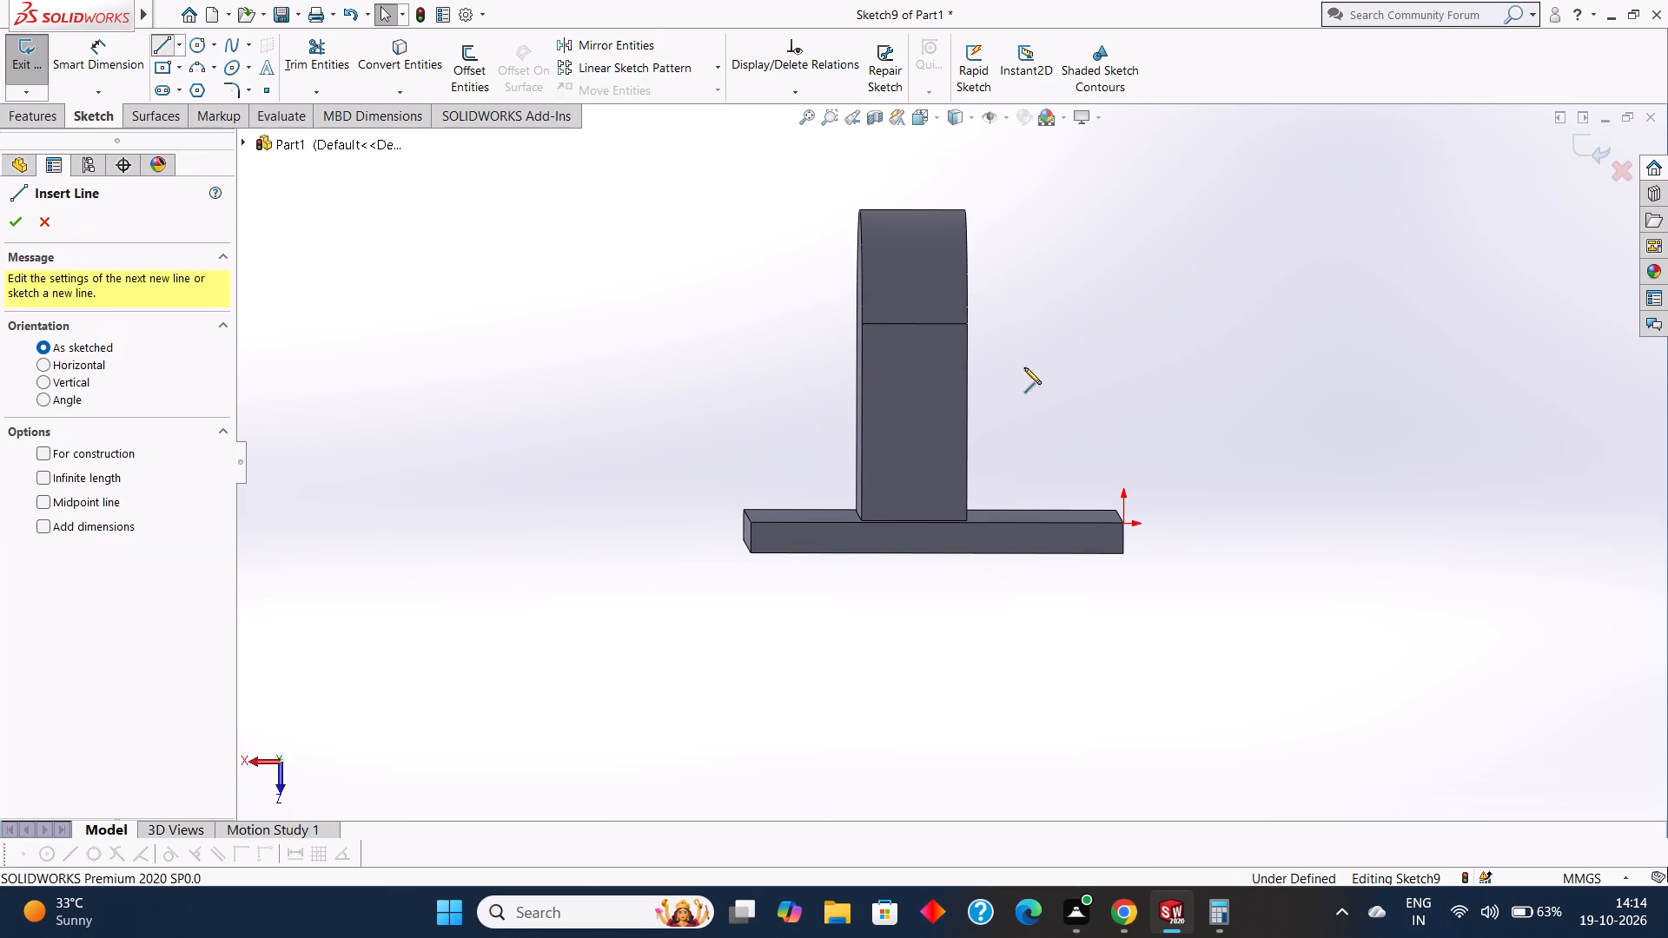
pyautogui.click(1122, 524)
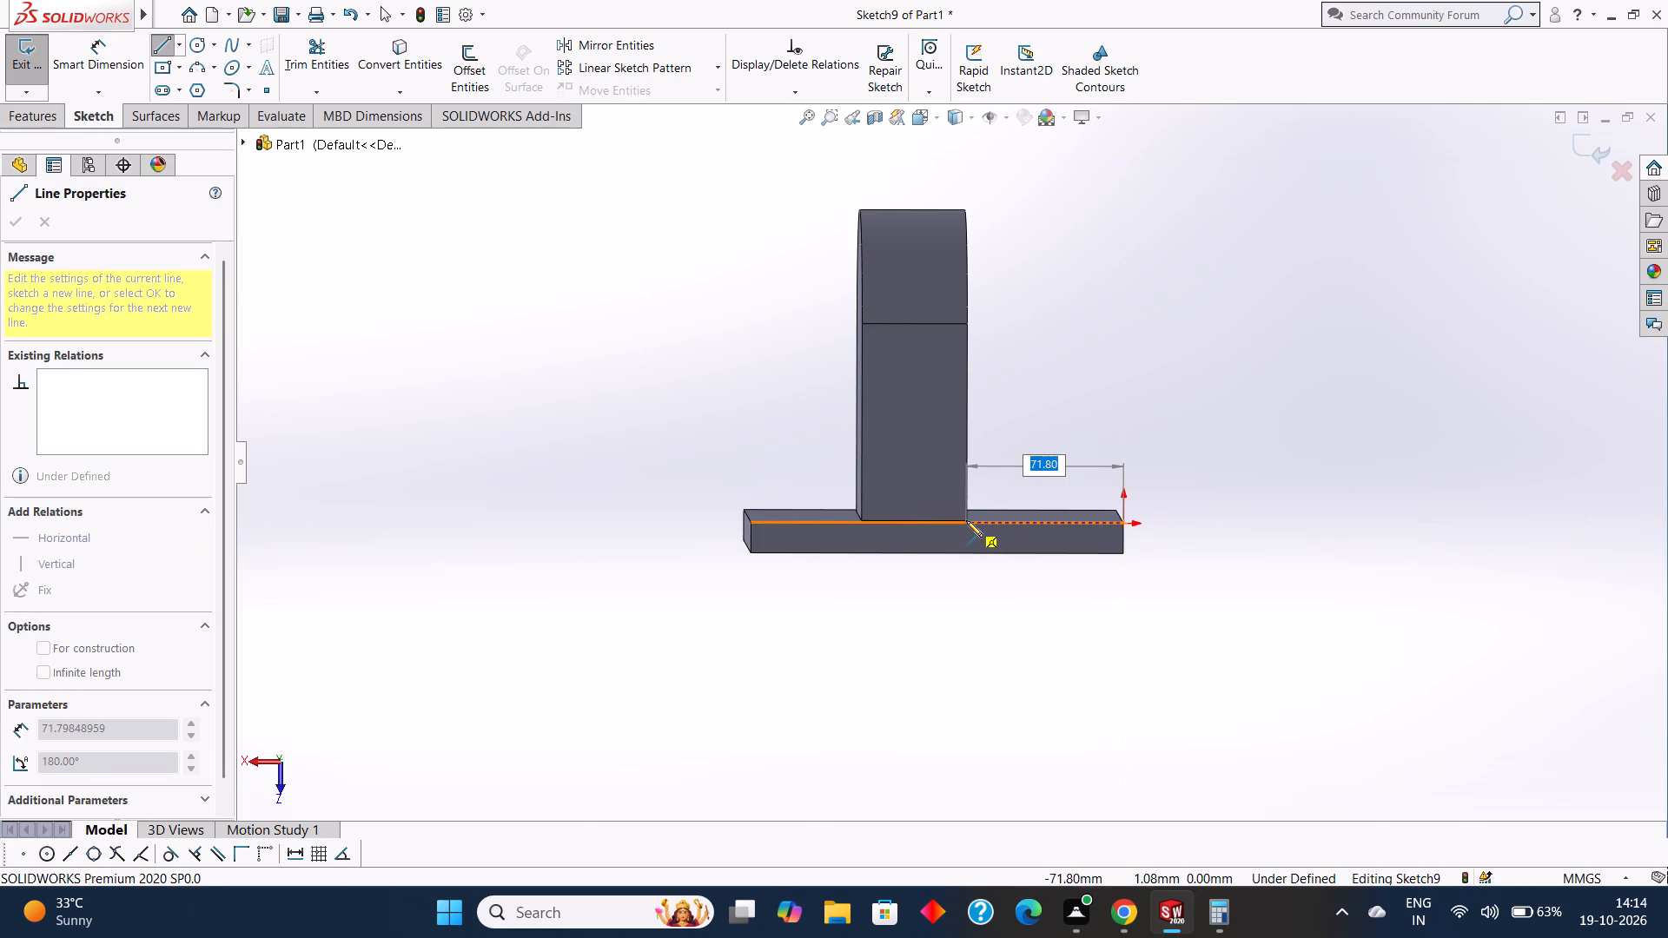
pyautogui.press('Escape')
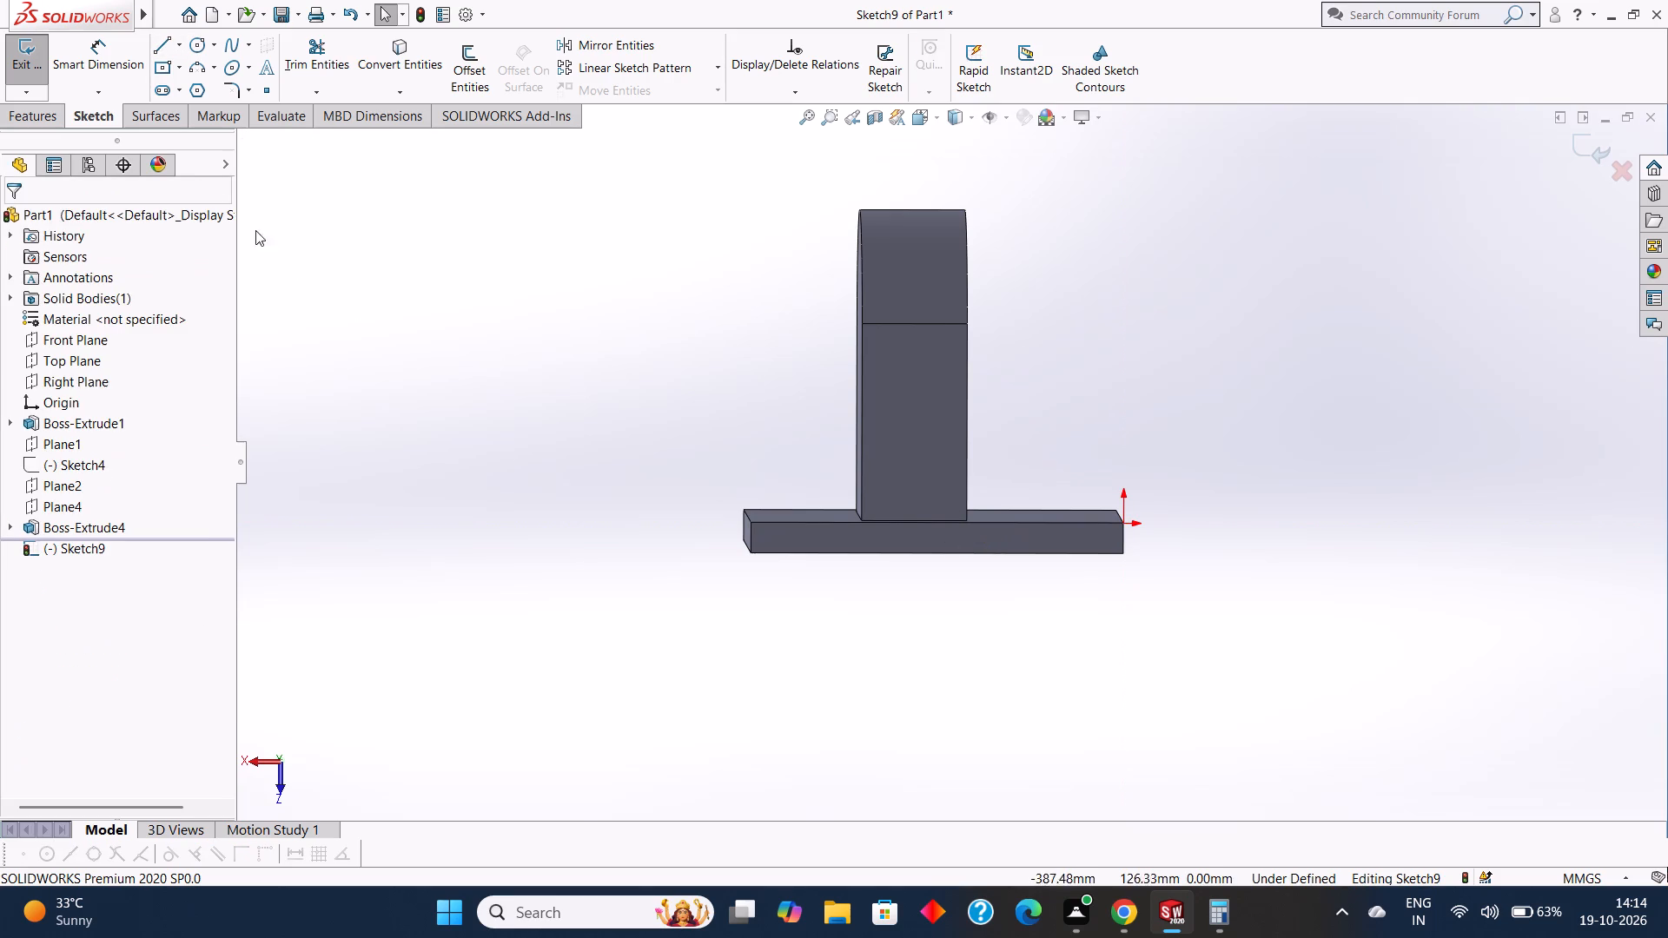
pyautogui.click(159, 43)
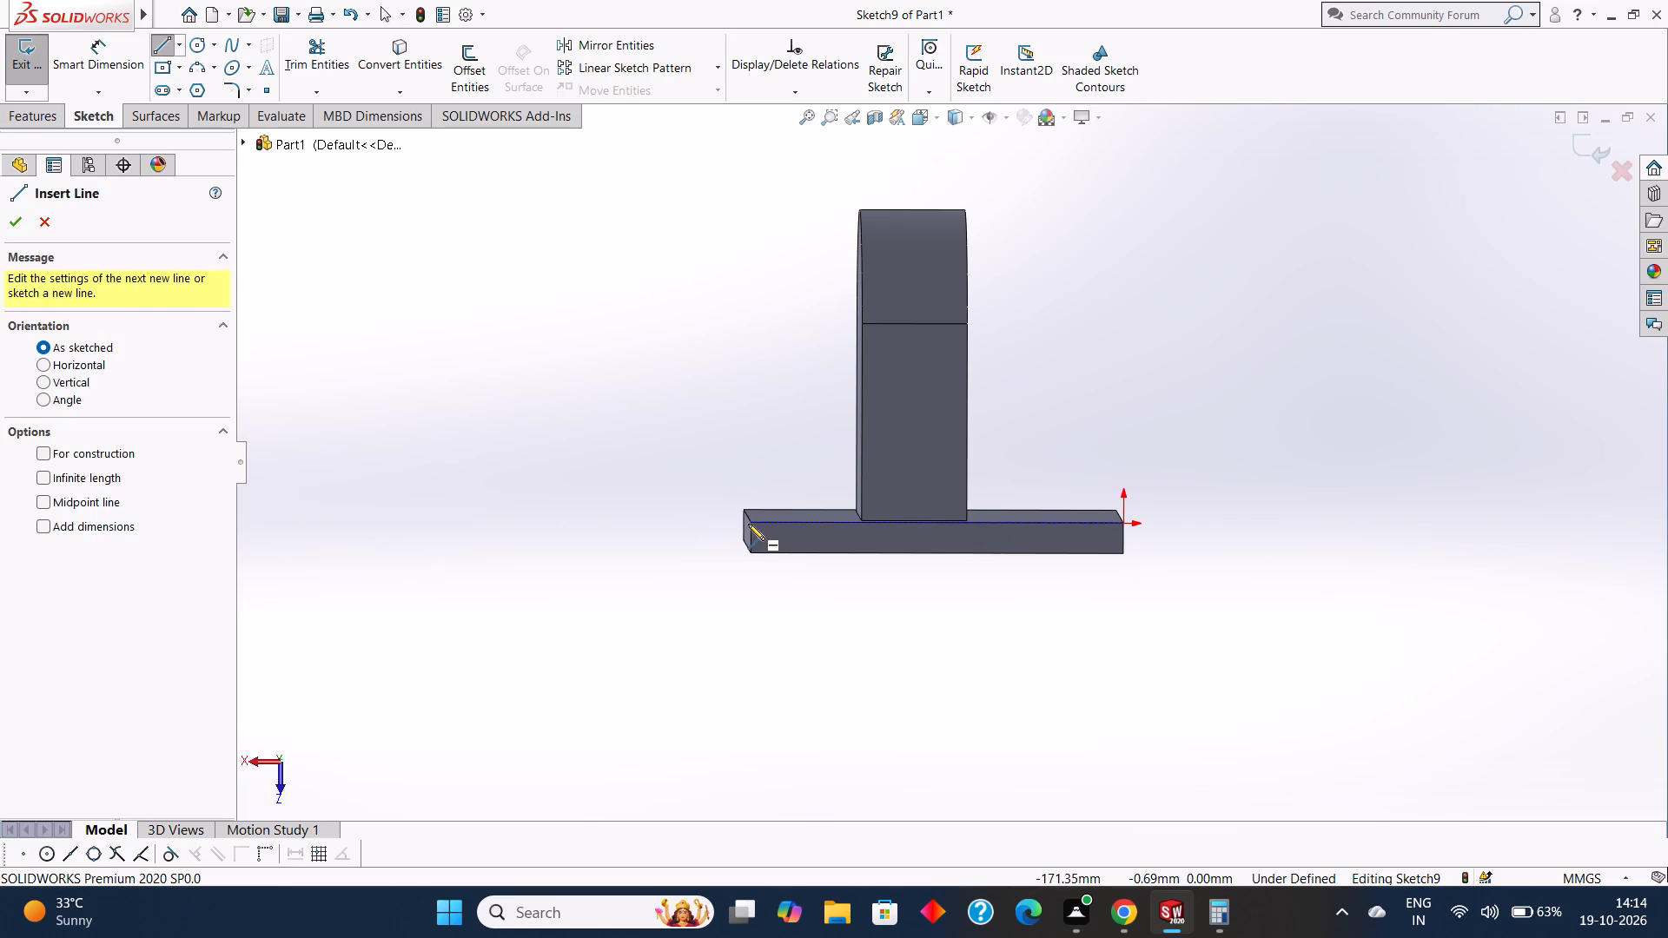
pyautogui.click(755, 523)
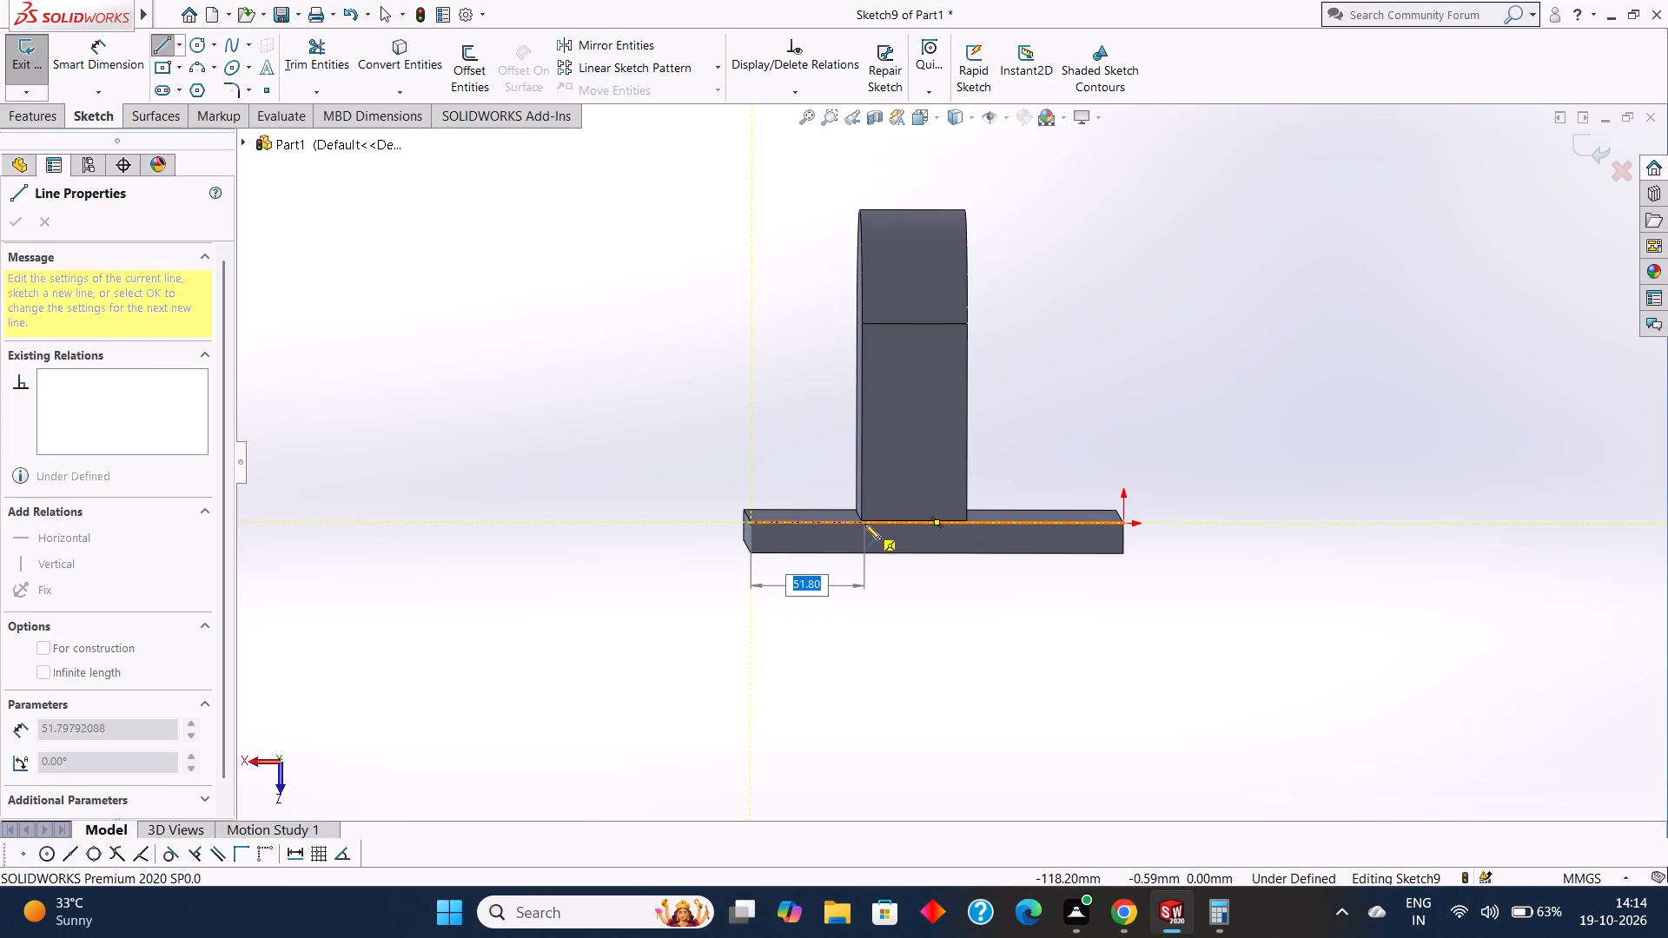
pyautogui.press('Escape')
pyautogui.press('Escape')
pyautogui.moveTo(857, 582); pyautogui.dragTo(881, 591, button='middle')
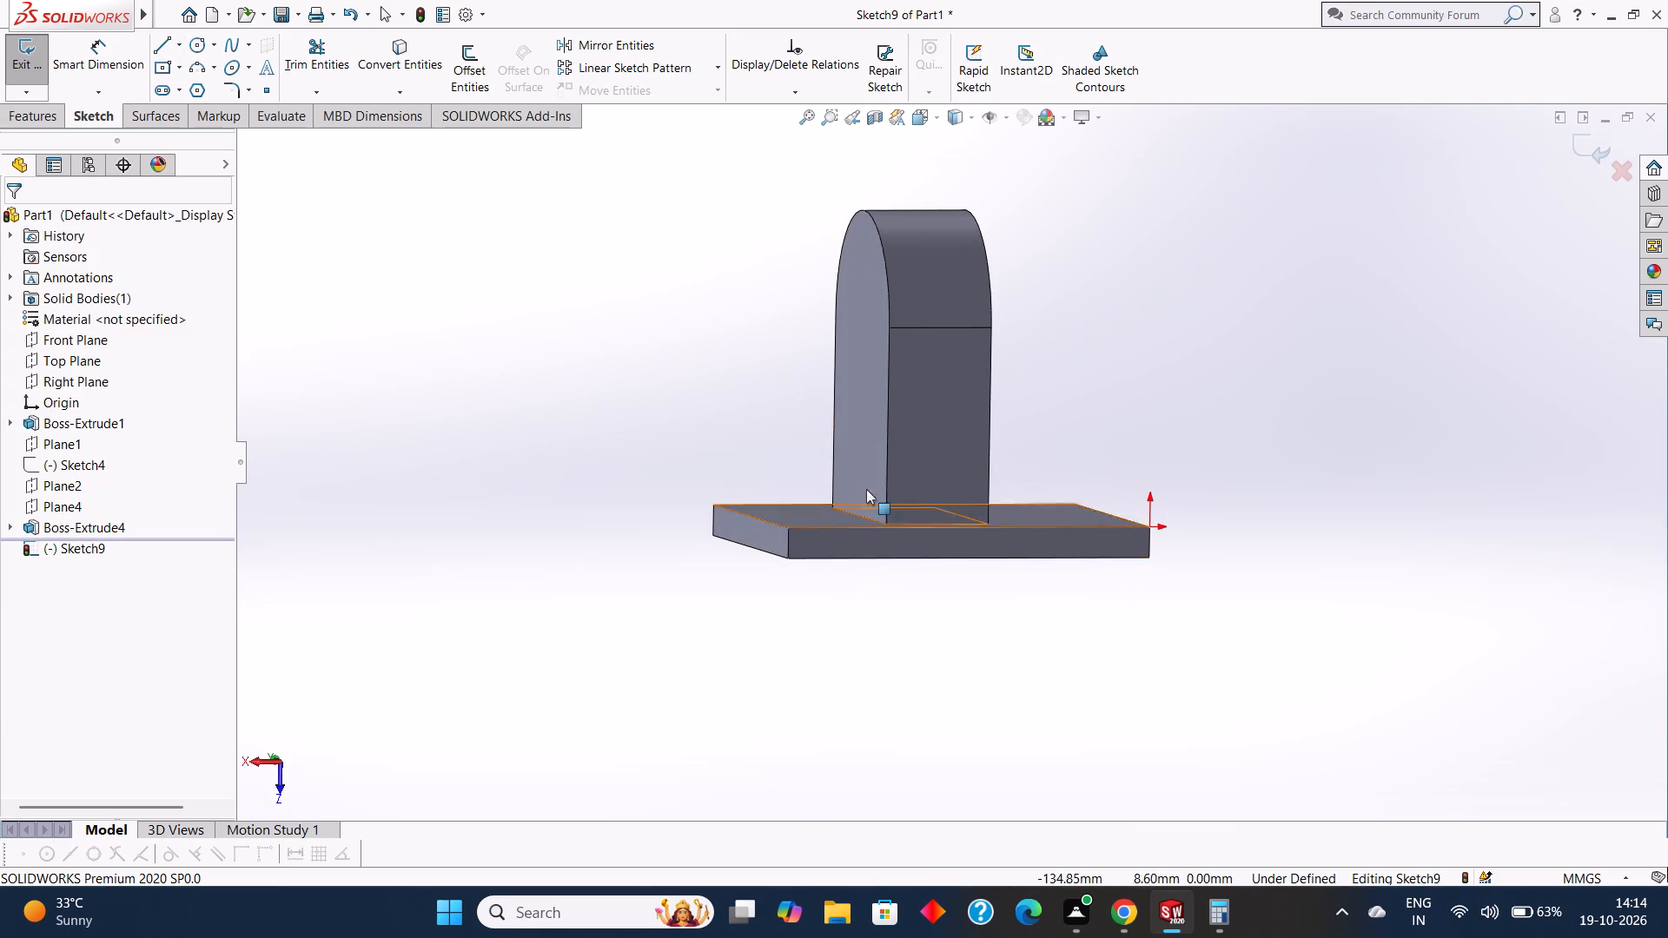
pyautogui.moveTo(866, 386); pyautogui.dragTo(878, 392, button='middle')
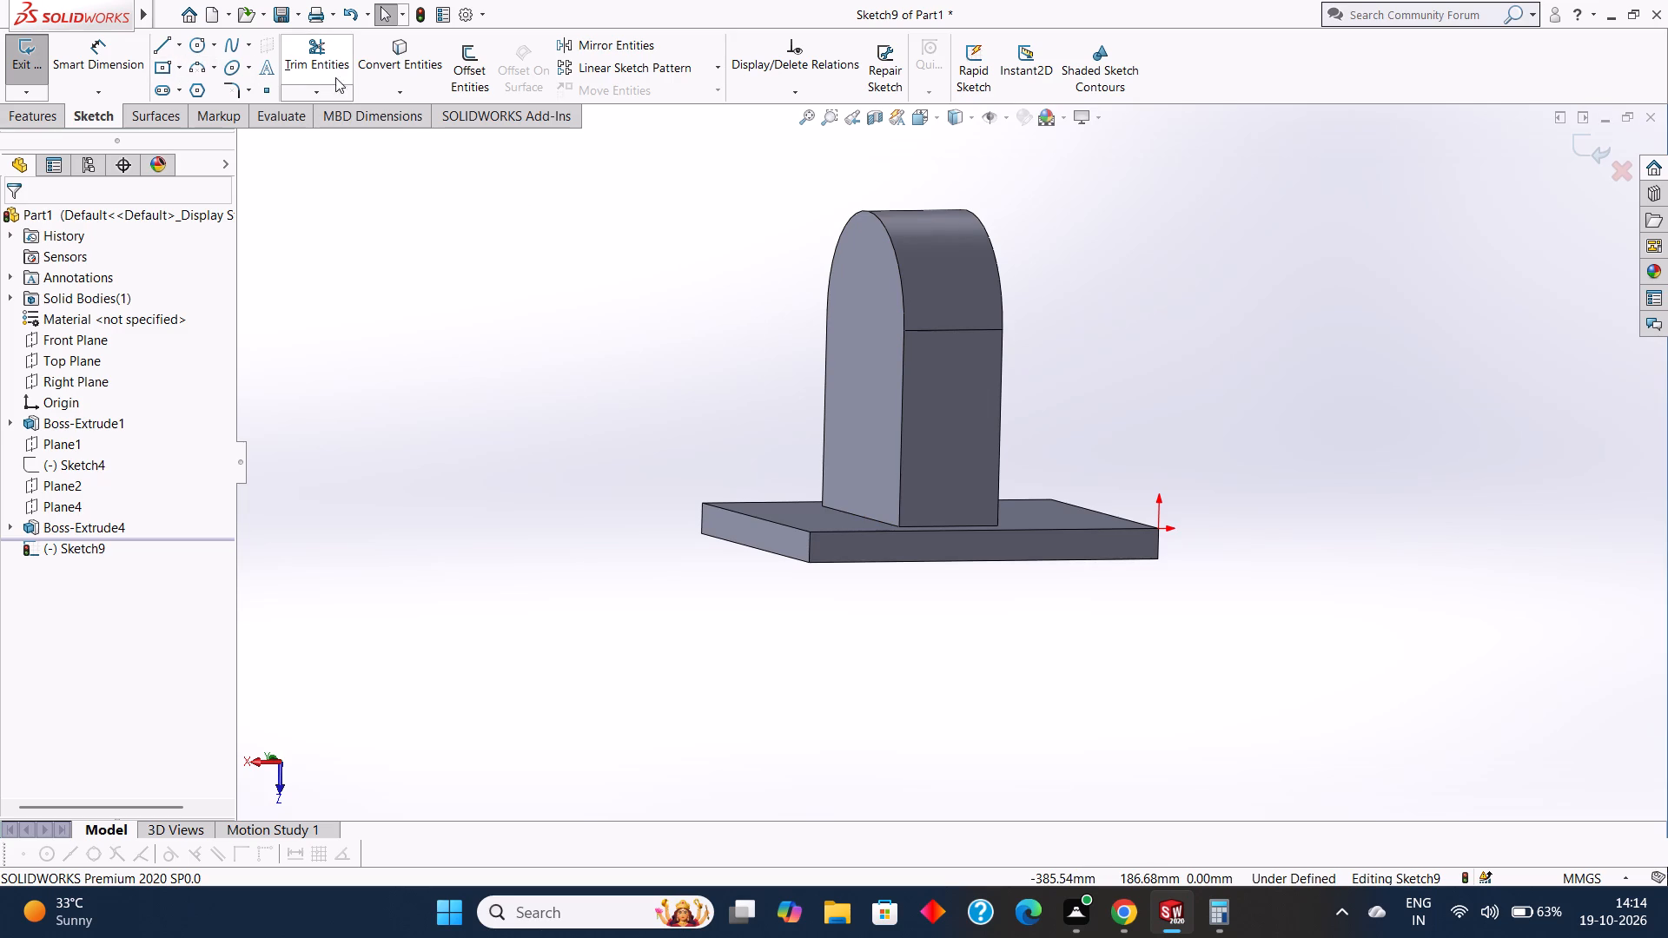
pyautogui.click(25, 65)
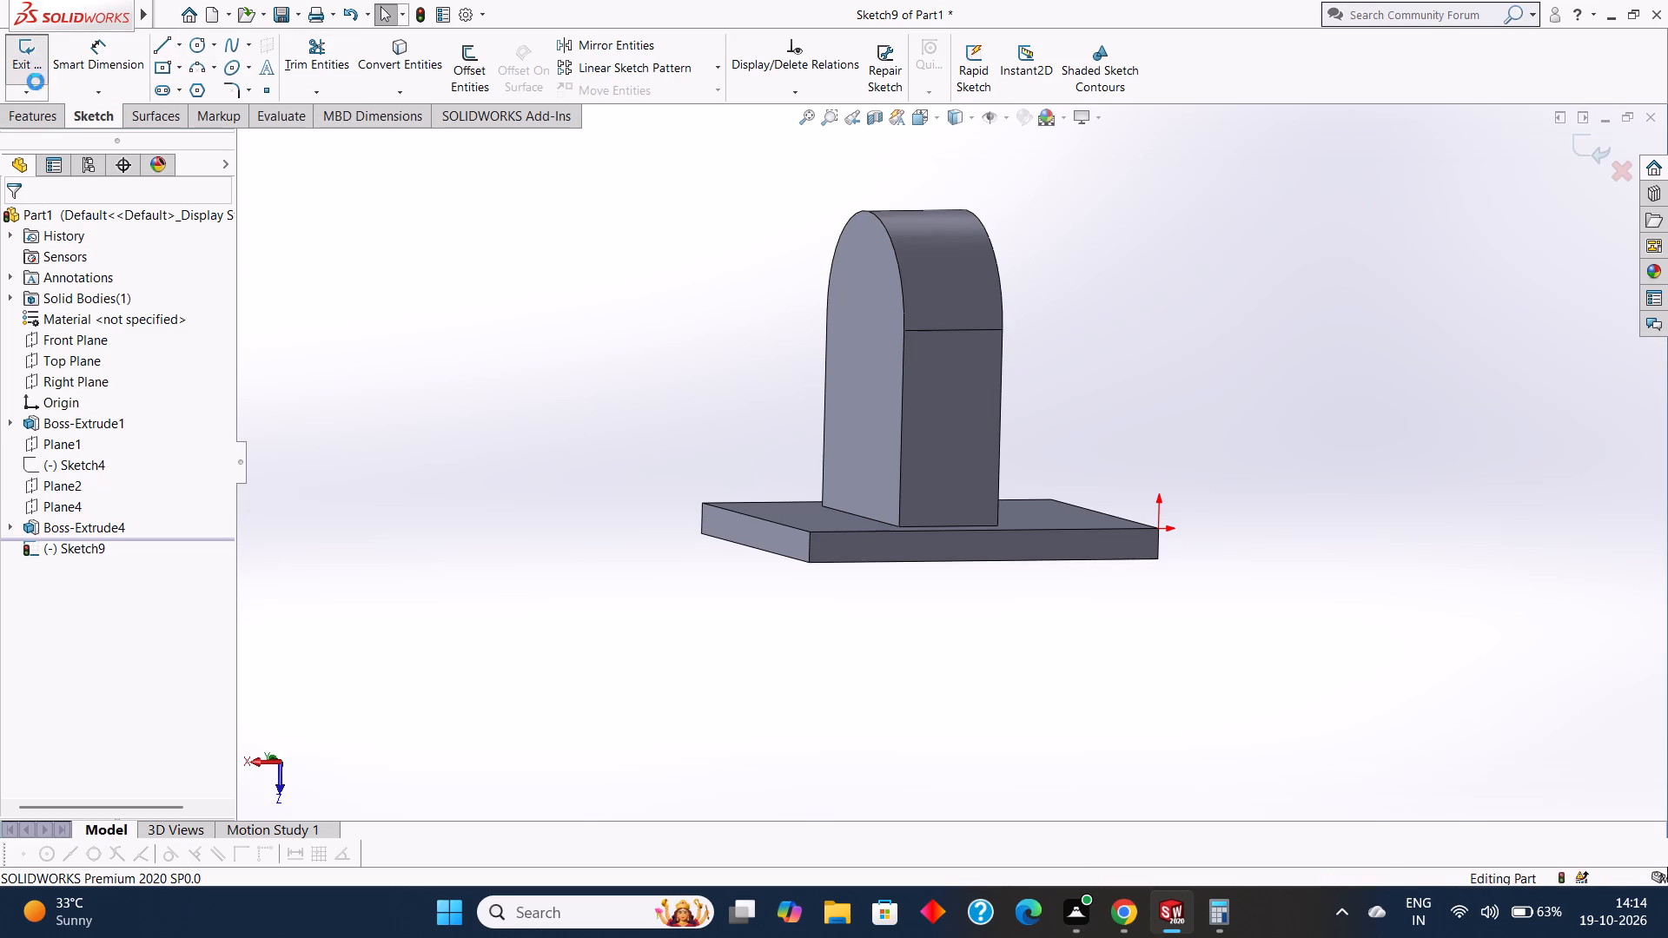
# Create a reference plane offset 119 mm from the Right Plane, along the upright's far flat face.
pyautogui.click(44, 108)
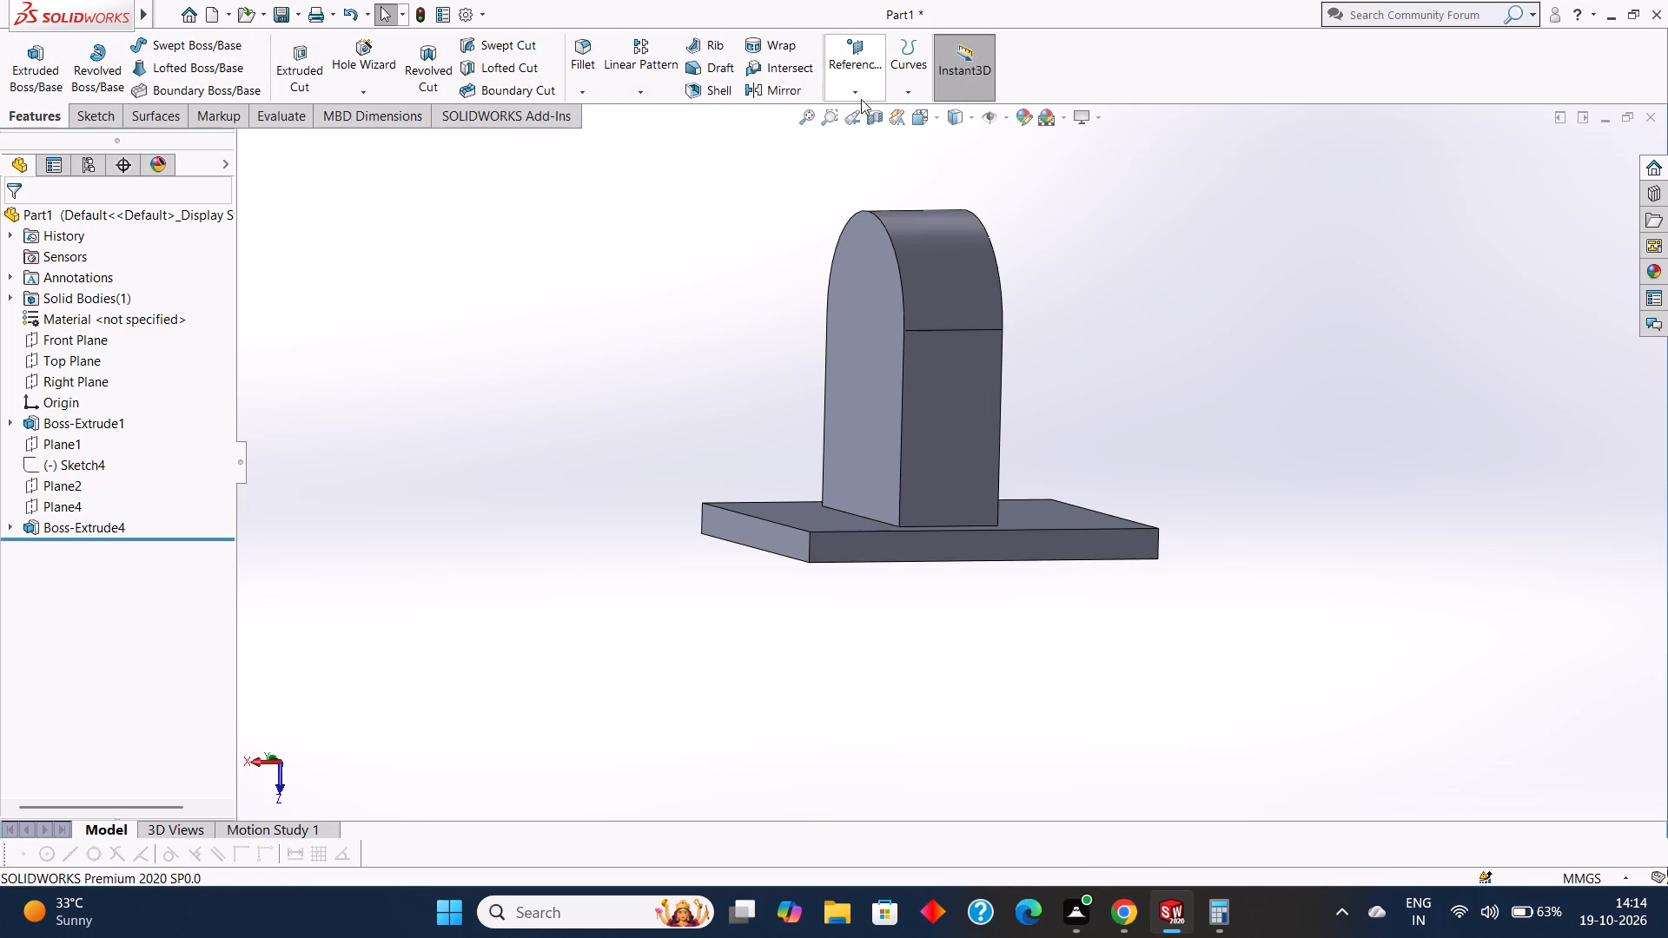
pyautogui.click(861, 99)
pyautogui.click(864, 112)
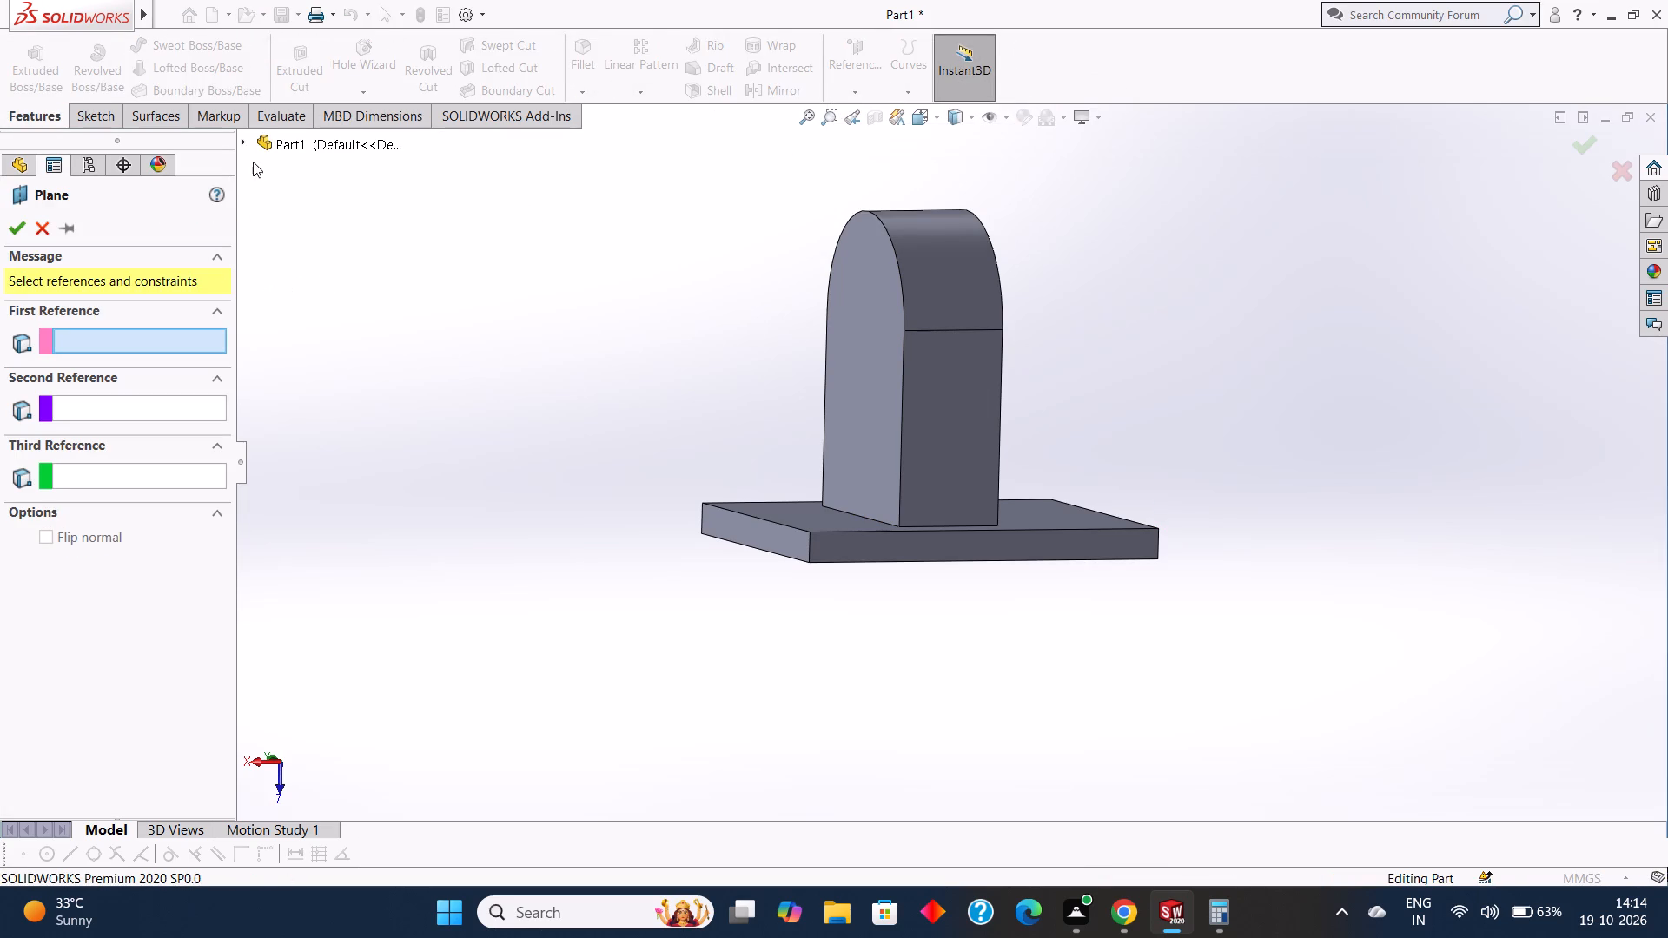
pyautogui.click(242, 139)
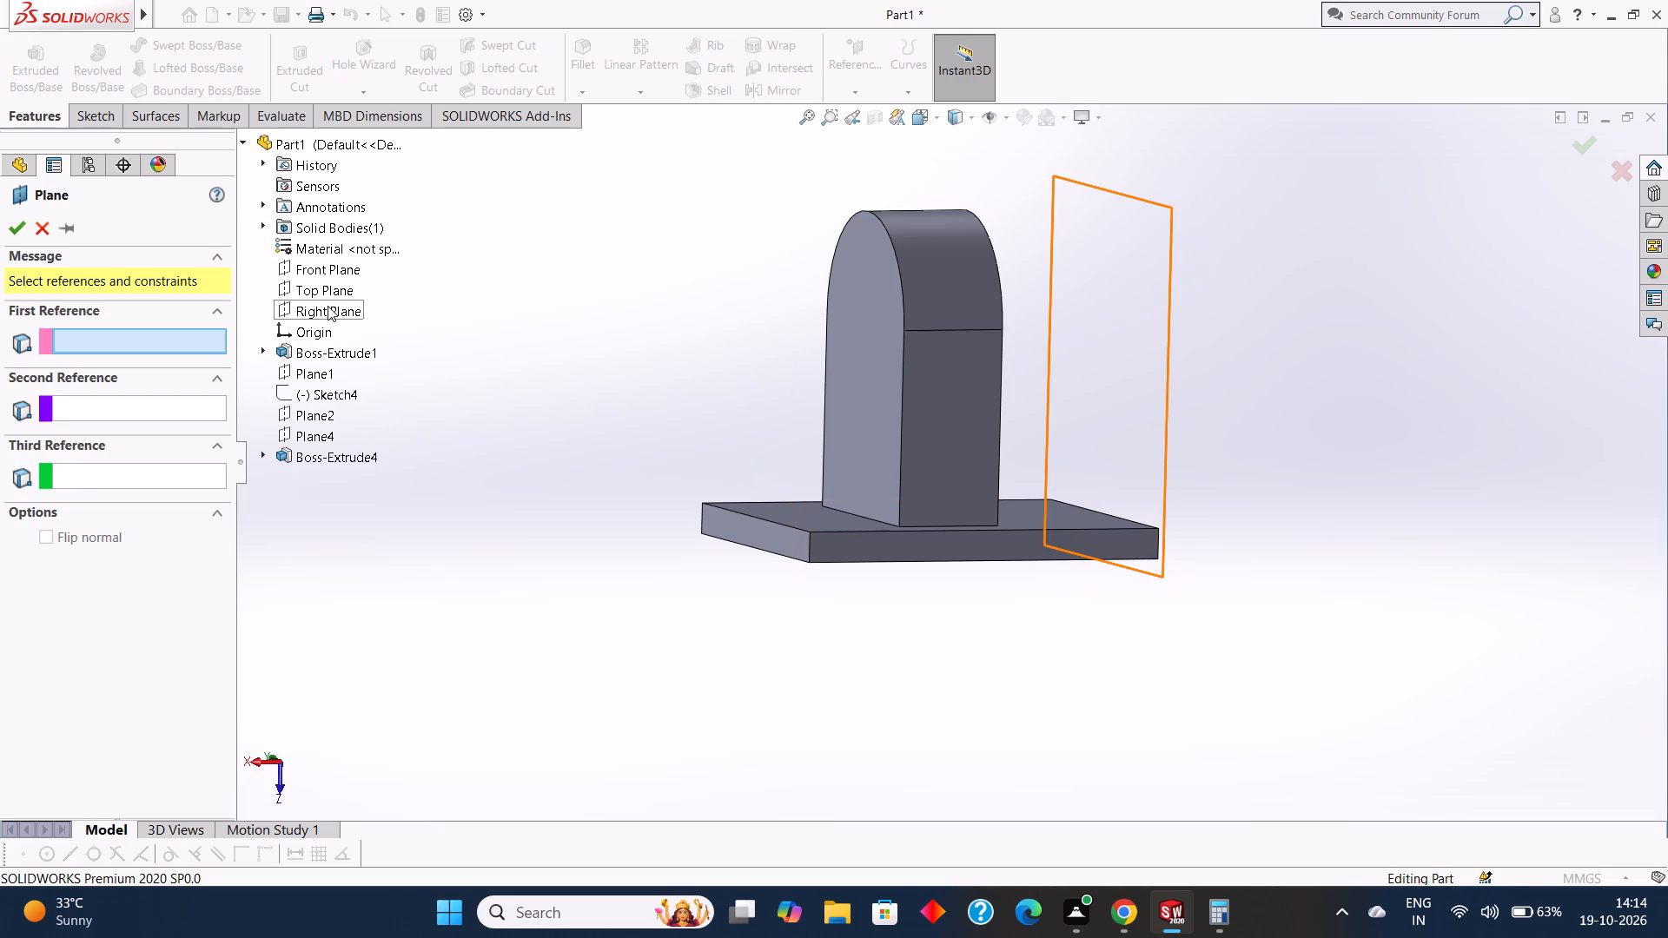
pyautogui.click(328, 306)
pyautogui.moveTo(573, 353); pyautogui.dragTo(534, 343, button='middle')
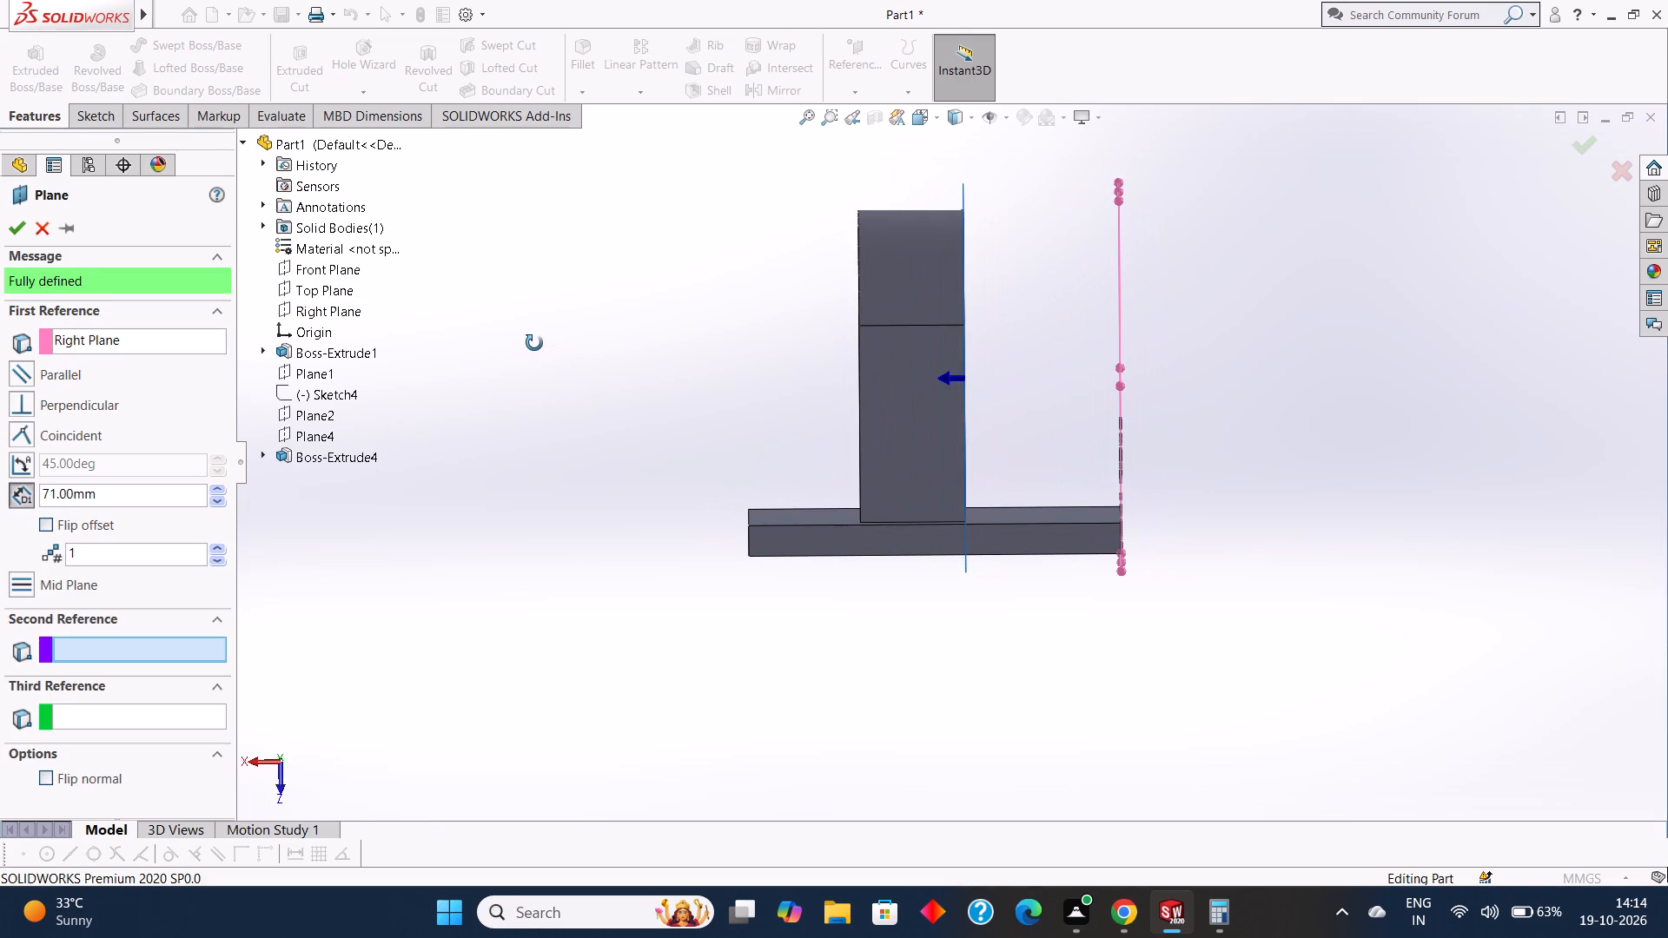
pyautogui.moveTo(534, 343); pyautogui.dragTo(536, 347, button='middle')
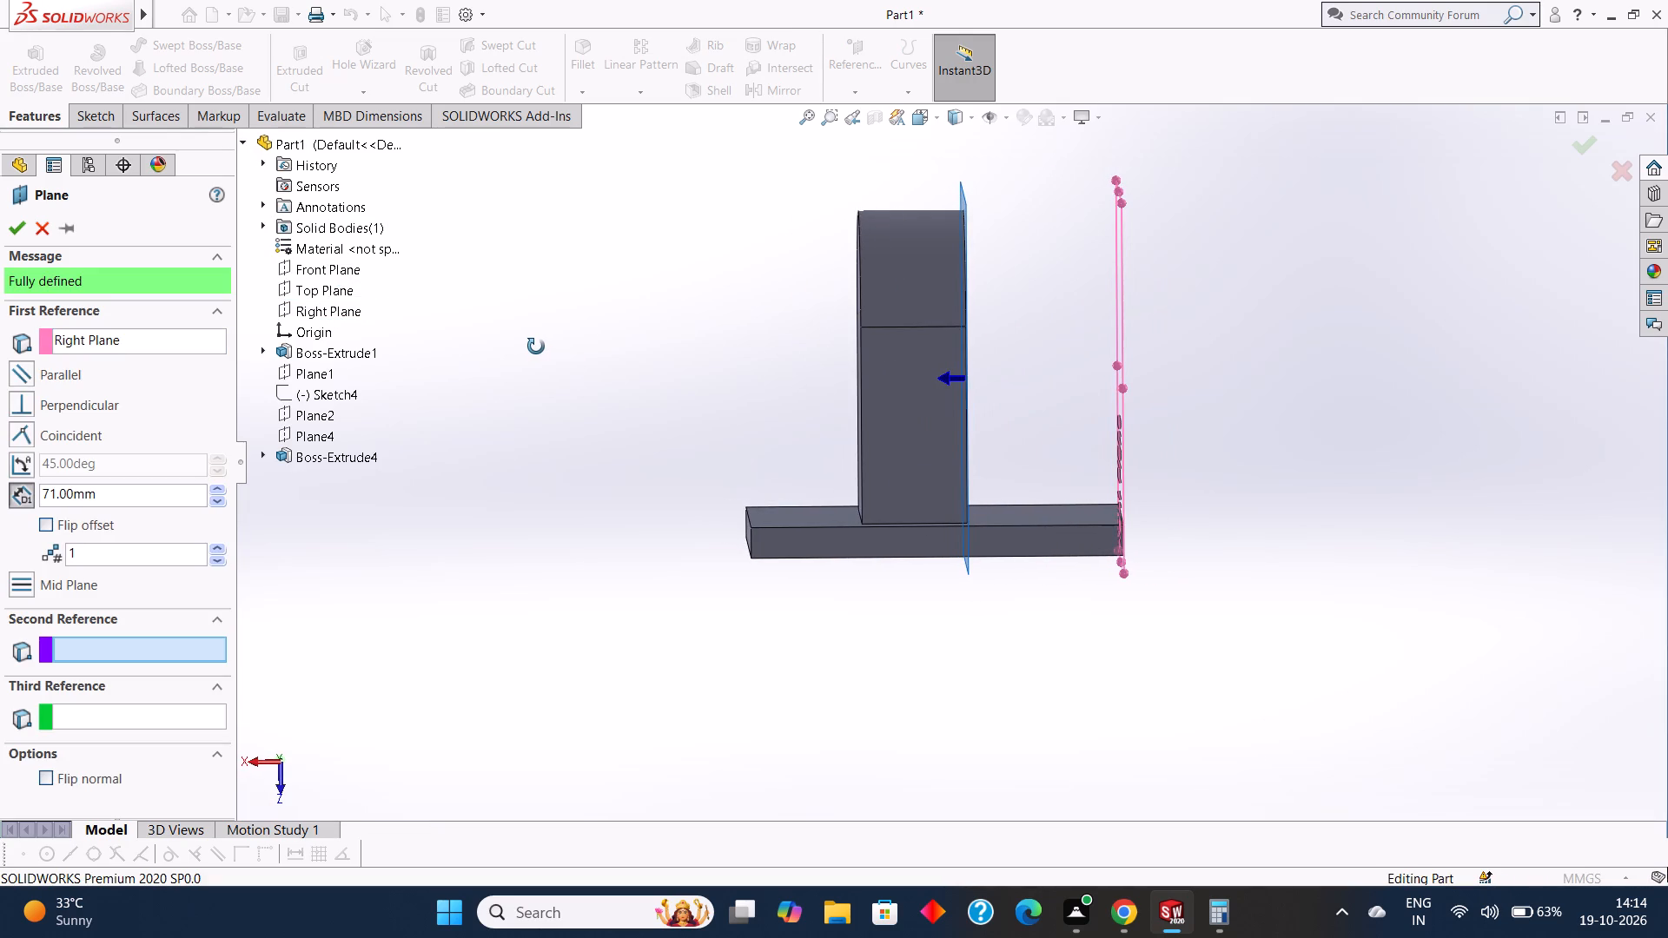
pyautogui.moveTo(536, 347); pyautogui.dragTo(535, 347, button='middle')
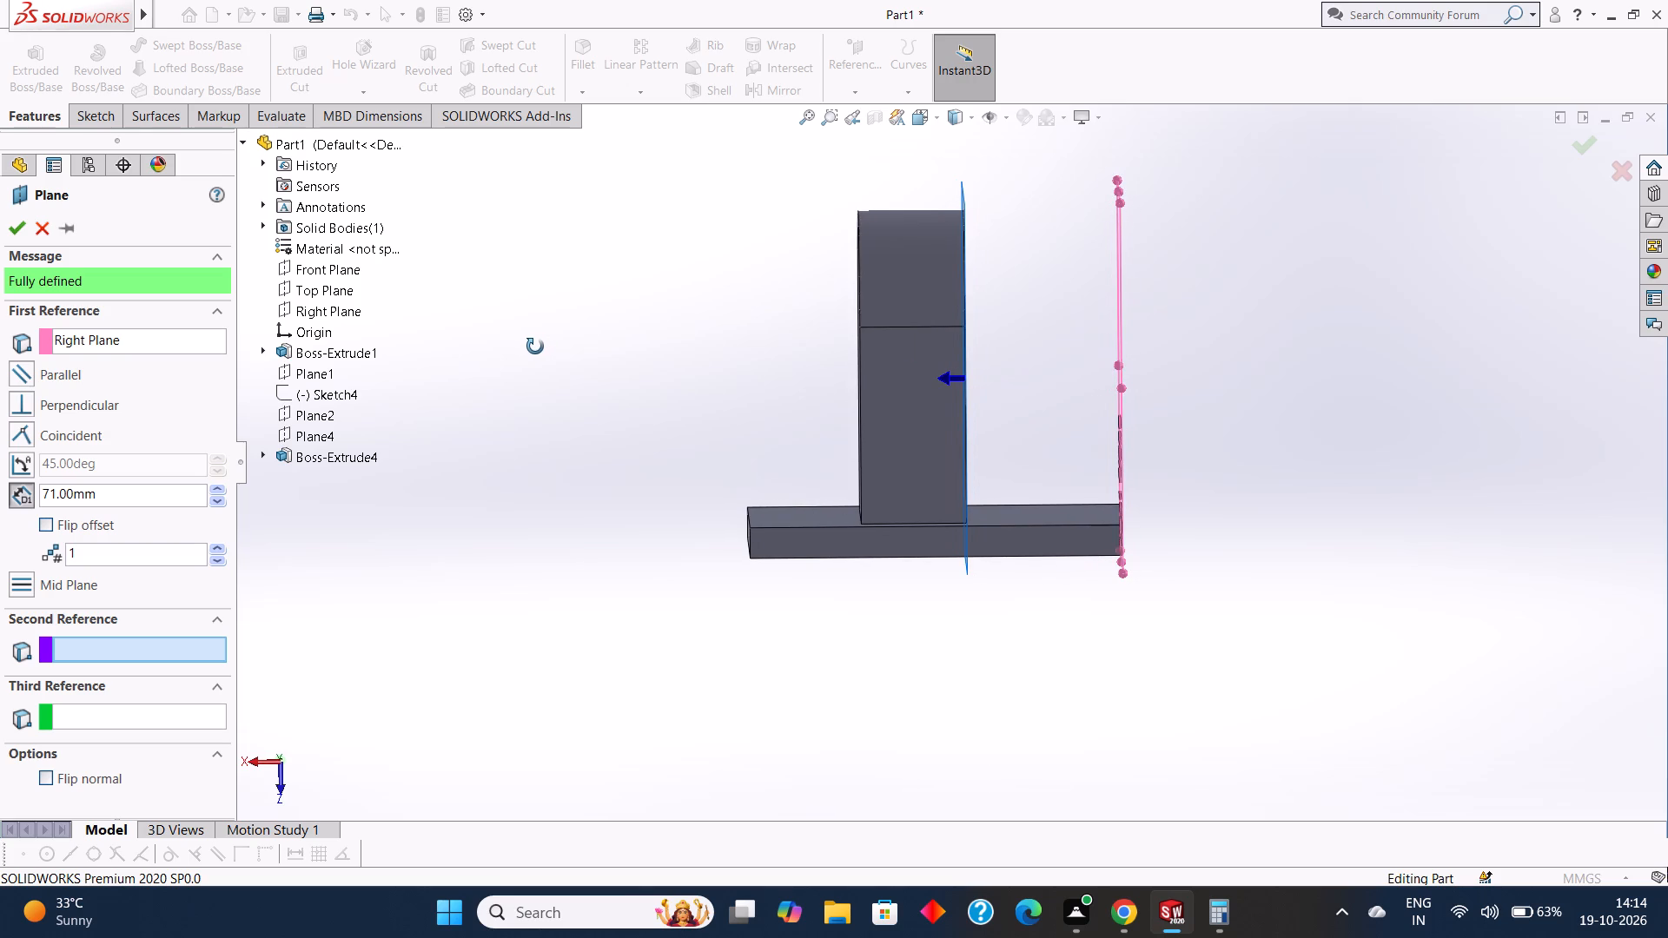
pyautogui.moveTo(535, 347); pyautogui.dragTo(547, 351, button='middle')
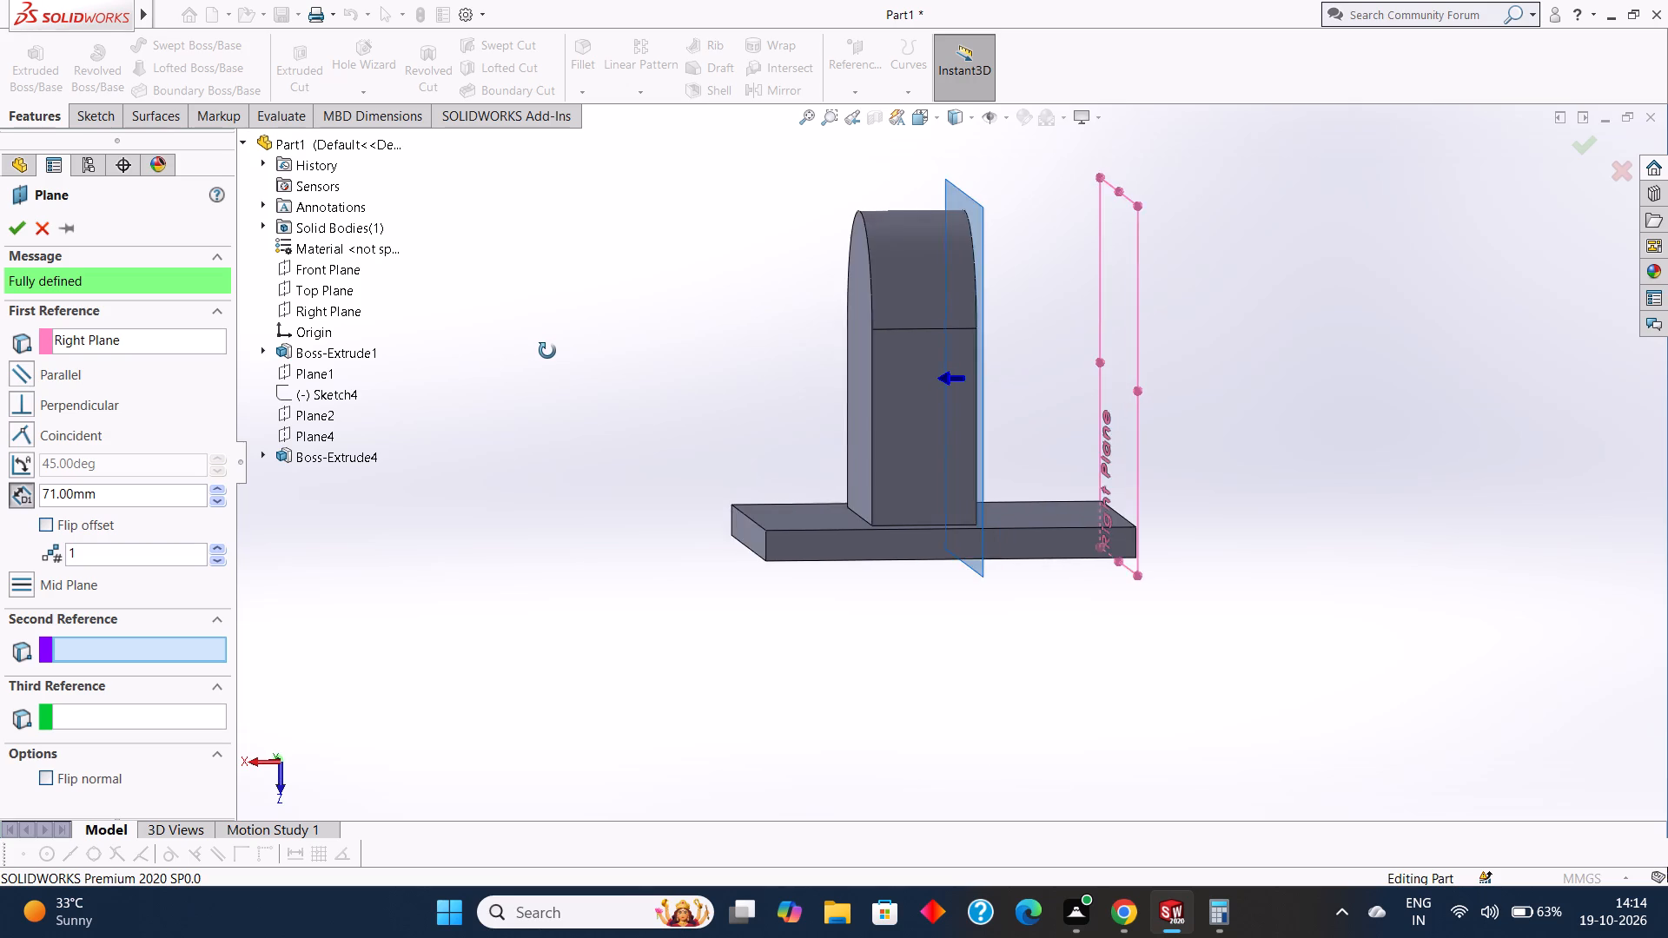
pyautogui.moveTo(547, 351); pyautogui.dragTo(541, 347, button='middle')
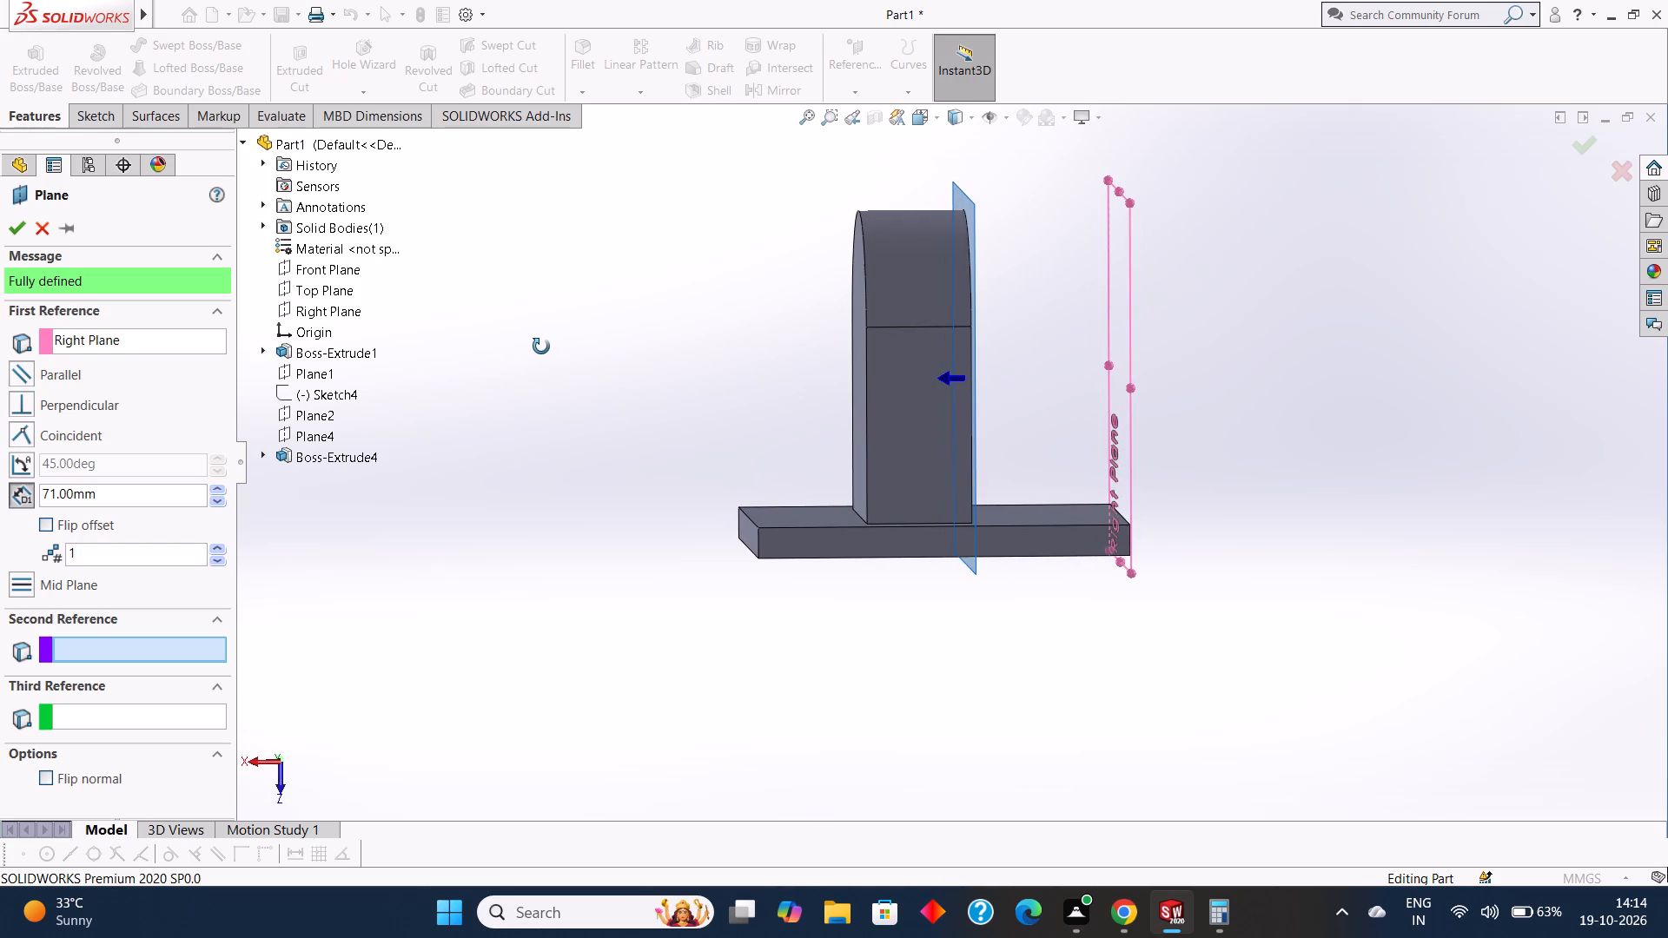
pyautogui.moveTo(541, 347); pyautogui.dragTo(531, 347, button='middle')
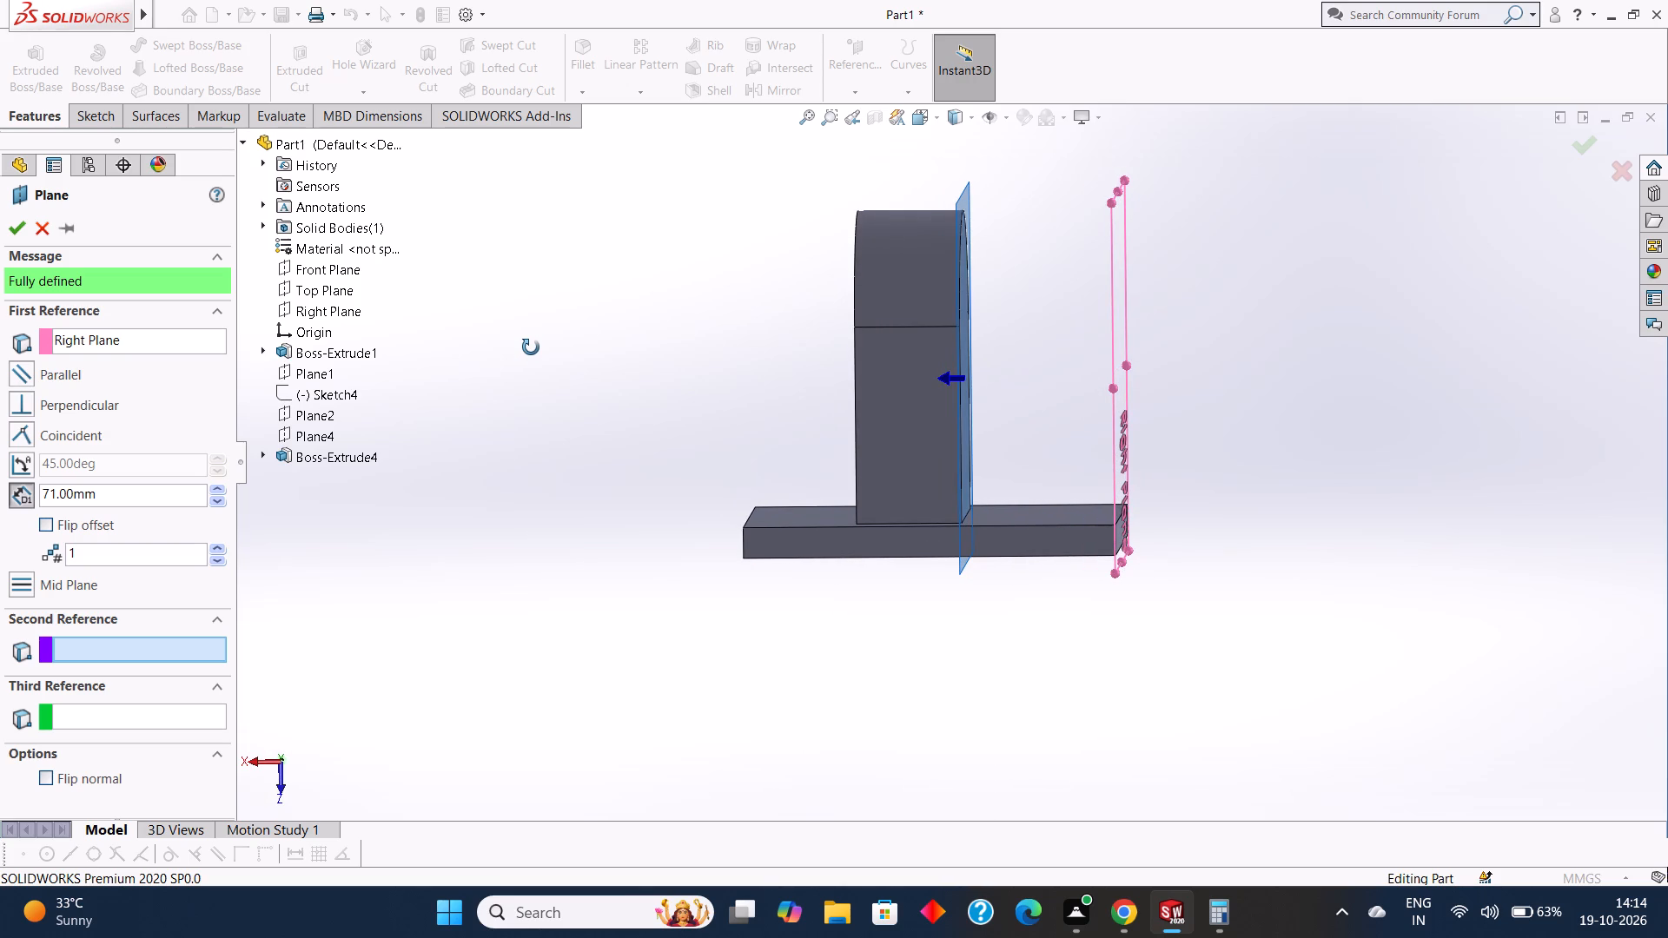
pyautogui.moveTo(531, 347); pyautogui.dragTo(534, 352, button='middle')
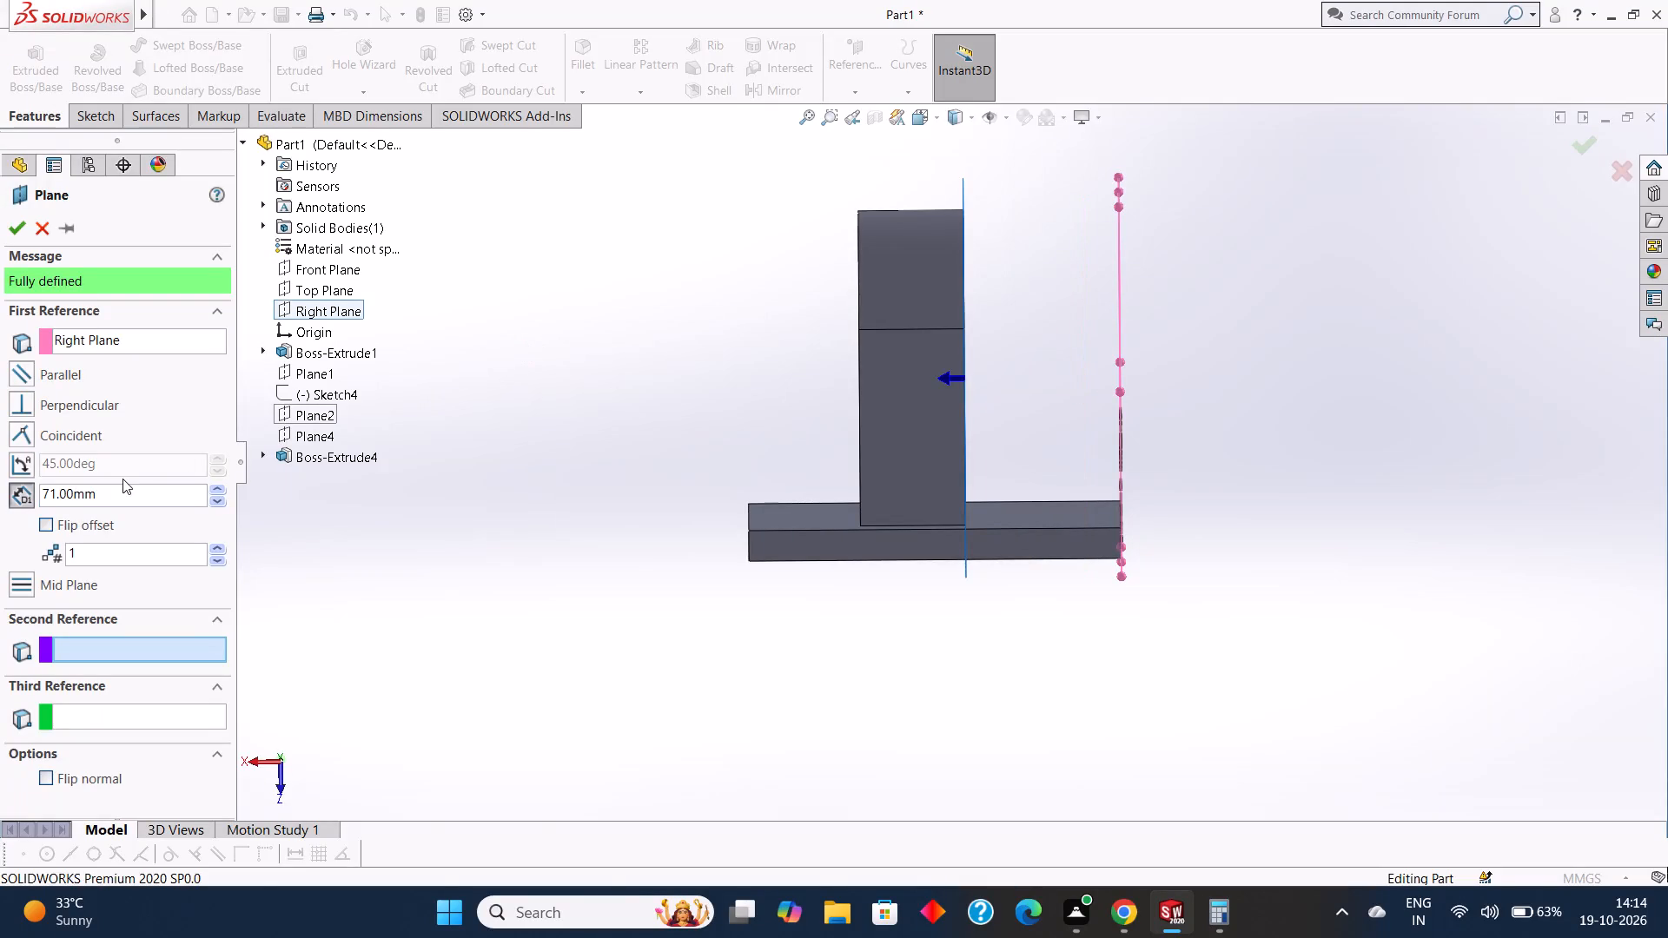
pyautogui.click(122, 479)
pyautogui.click(109, 494)
pyautogui.moveTo(170, 496); pyautogui.dragTo(18, 488)
pyautogui.write('119')
pyautogui.press('Return')
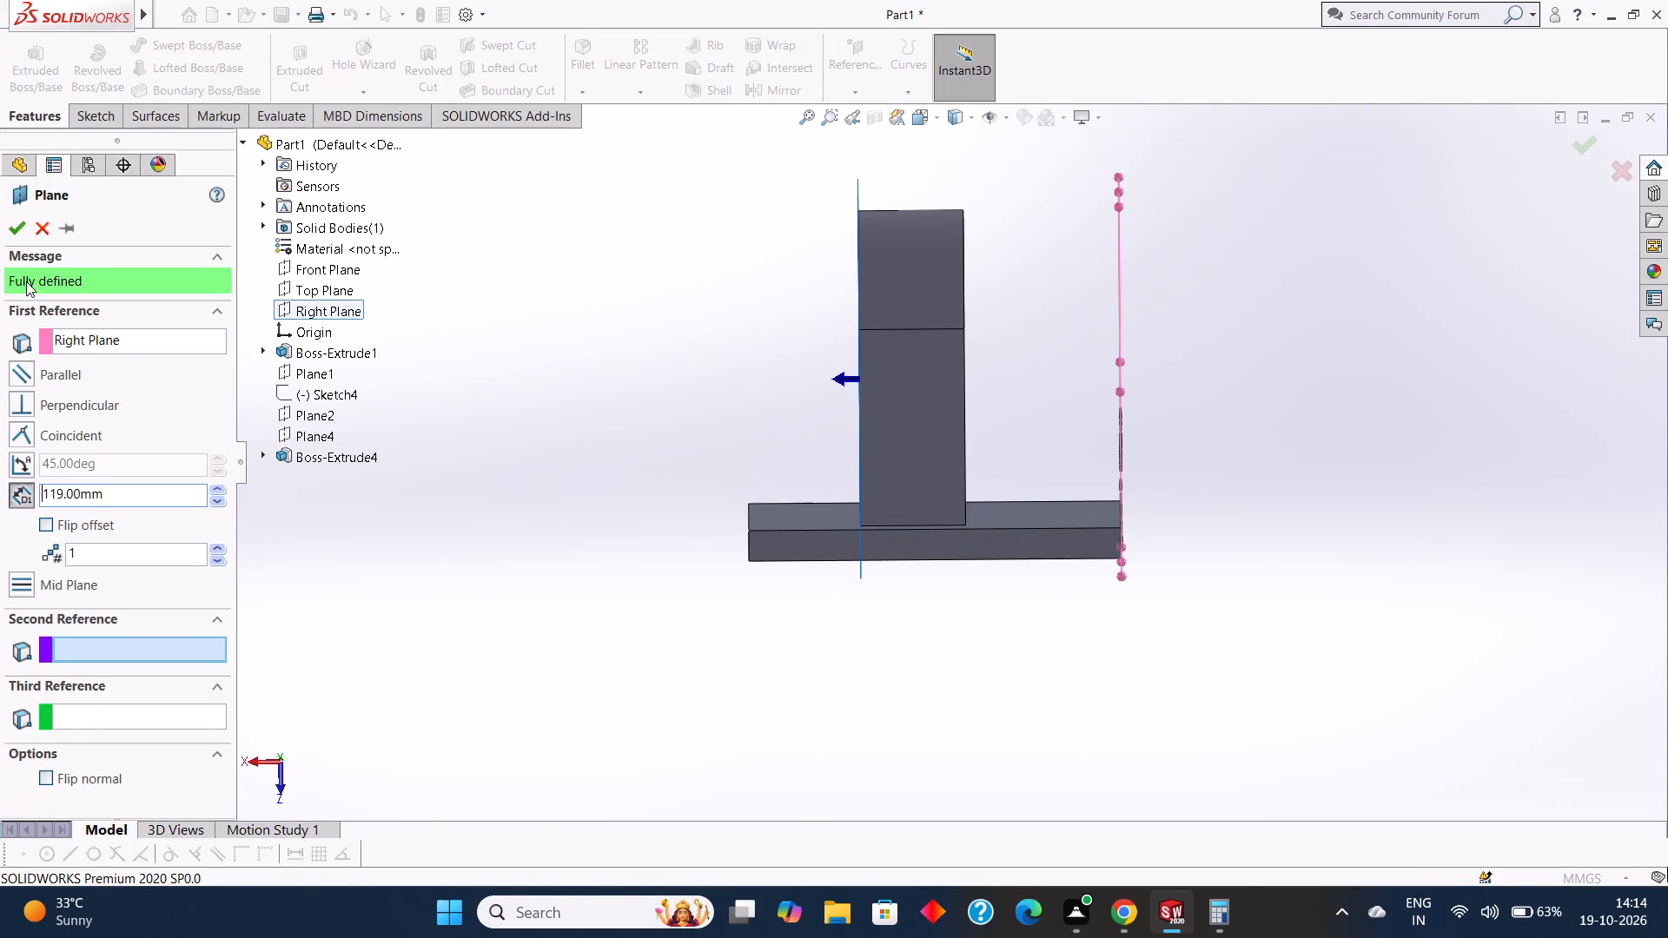
pyautogui.click(21, 234)
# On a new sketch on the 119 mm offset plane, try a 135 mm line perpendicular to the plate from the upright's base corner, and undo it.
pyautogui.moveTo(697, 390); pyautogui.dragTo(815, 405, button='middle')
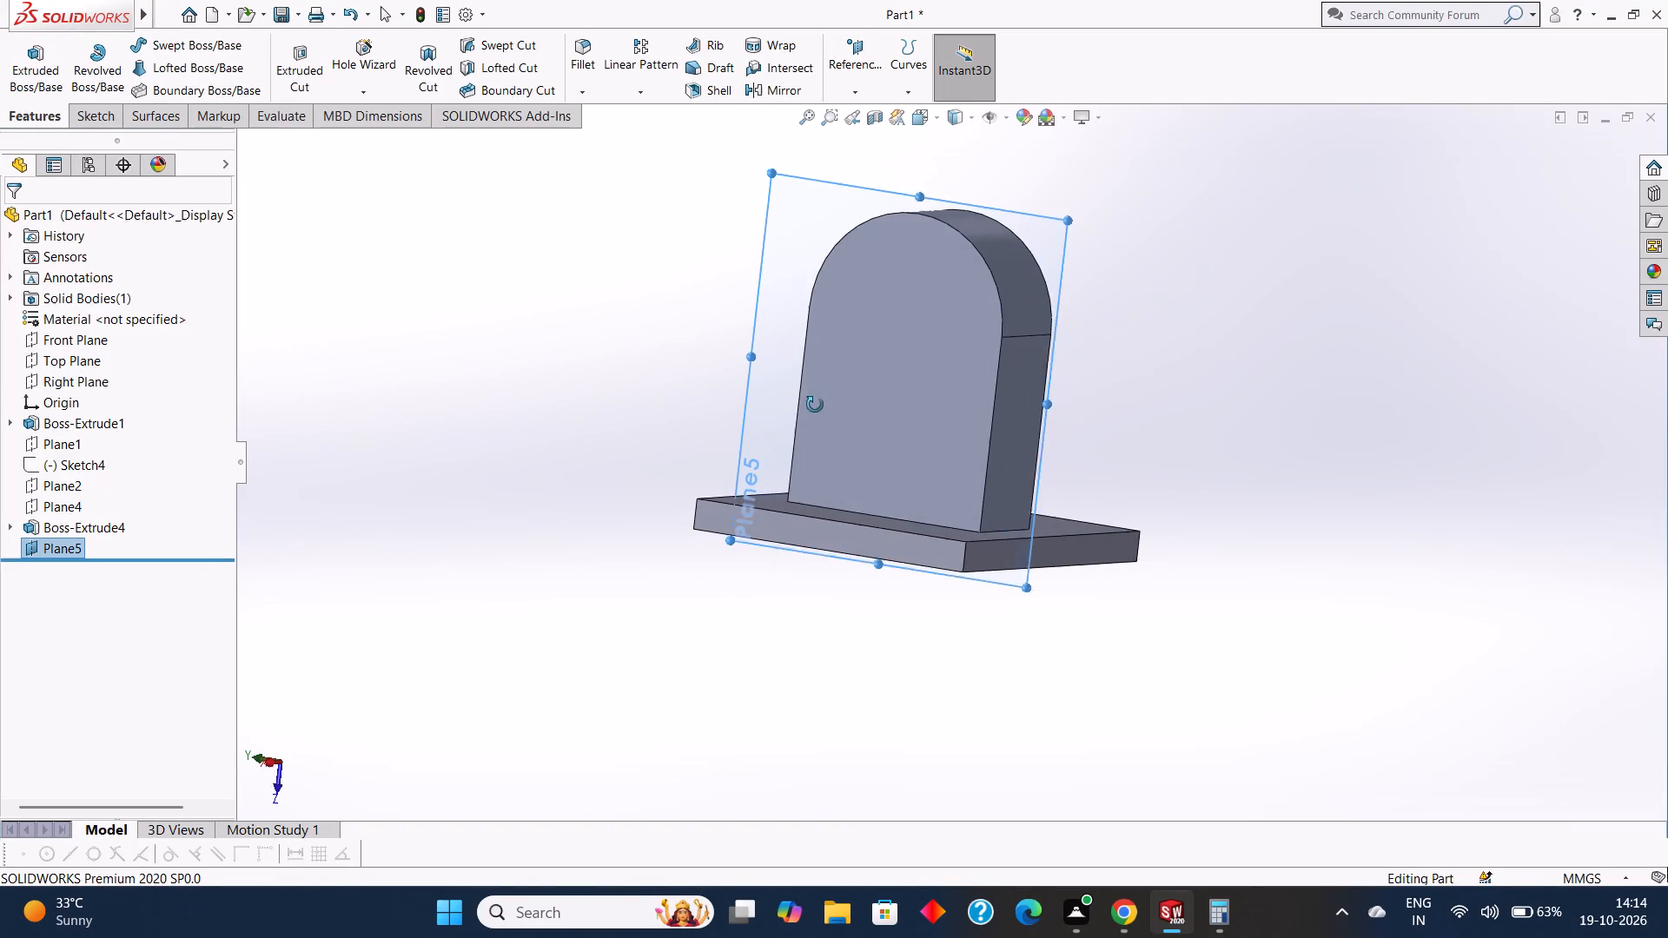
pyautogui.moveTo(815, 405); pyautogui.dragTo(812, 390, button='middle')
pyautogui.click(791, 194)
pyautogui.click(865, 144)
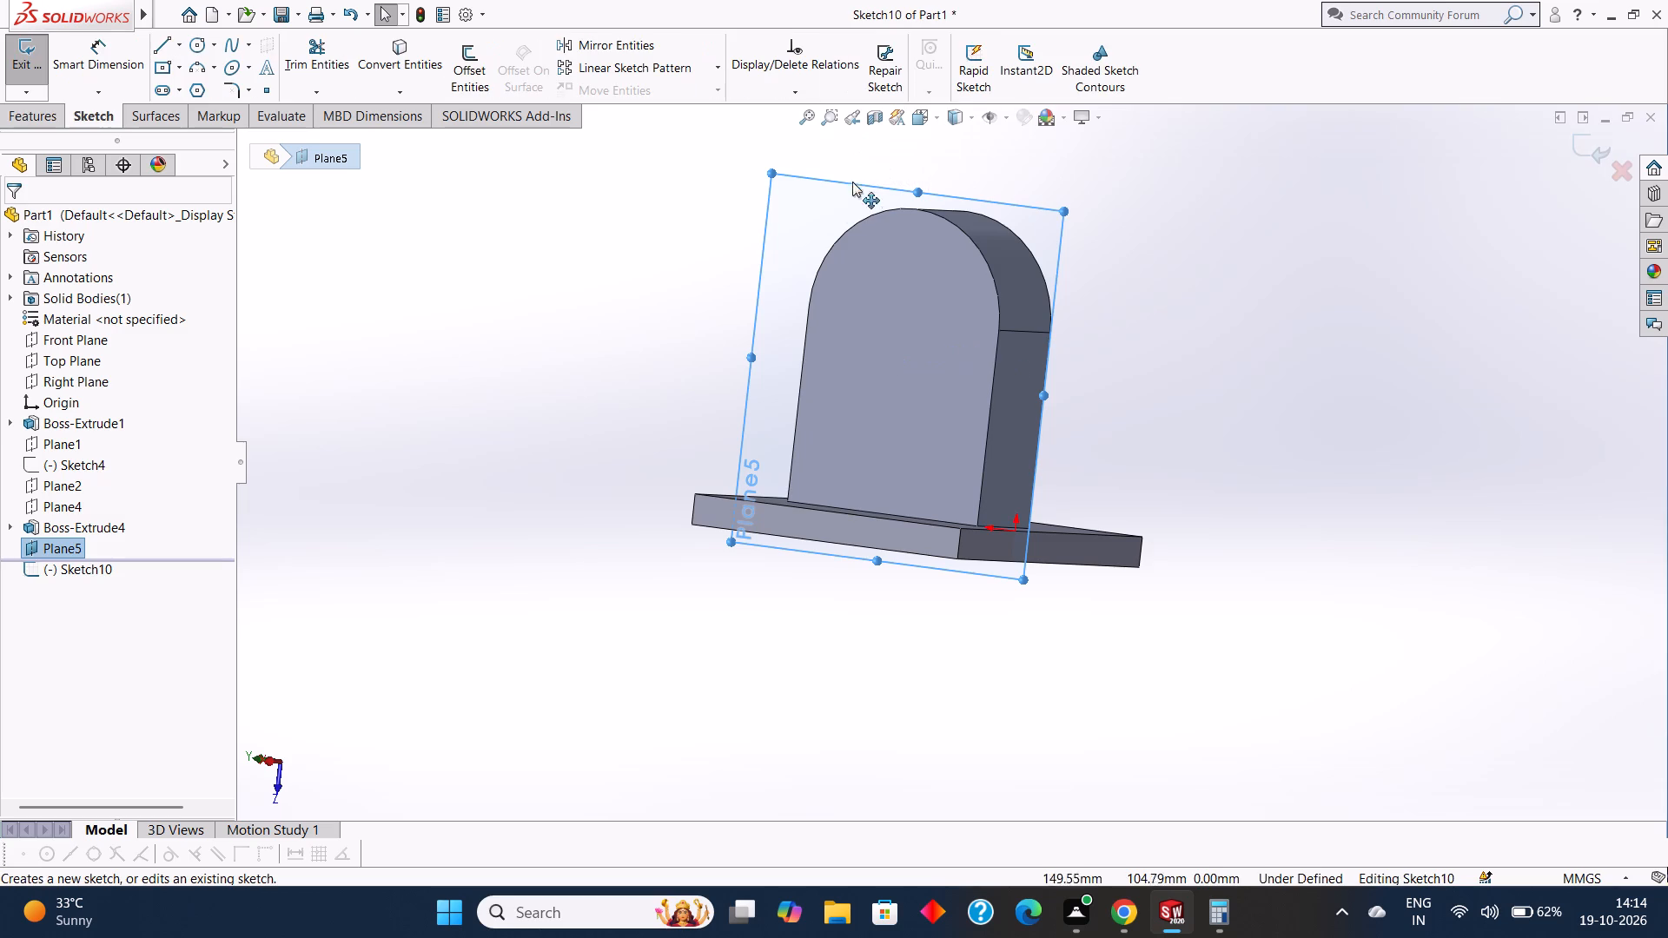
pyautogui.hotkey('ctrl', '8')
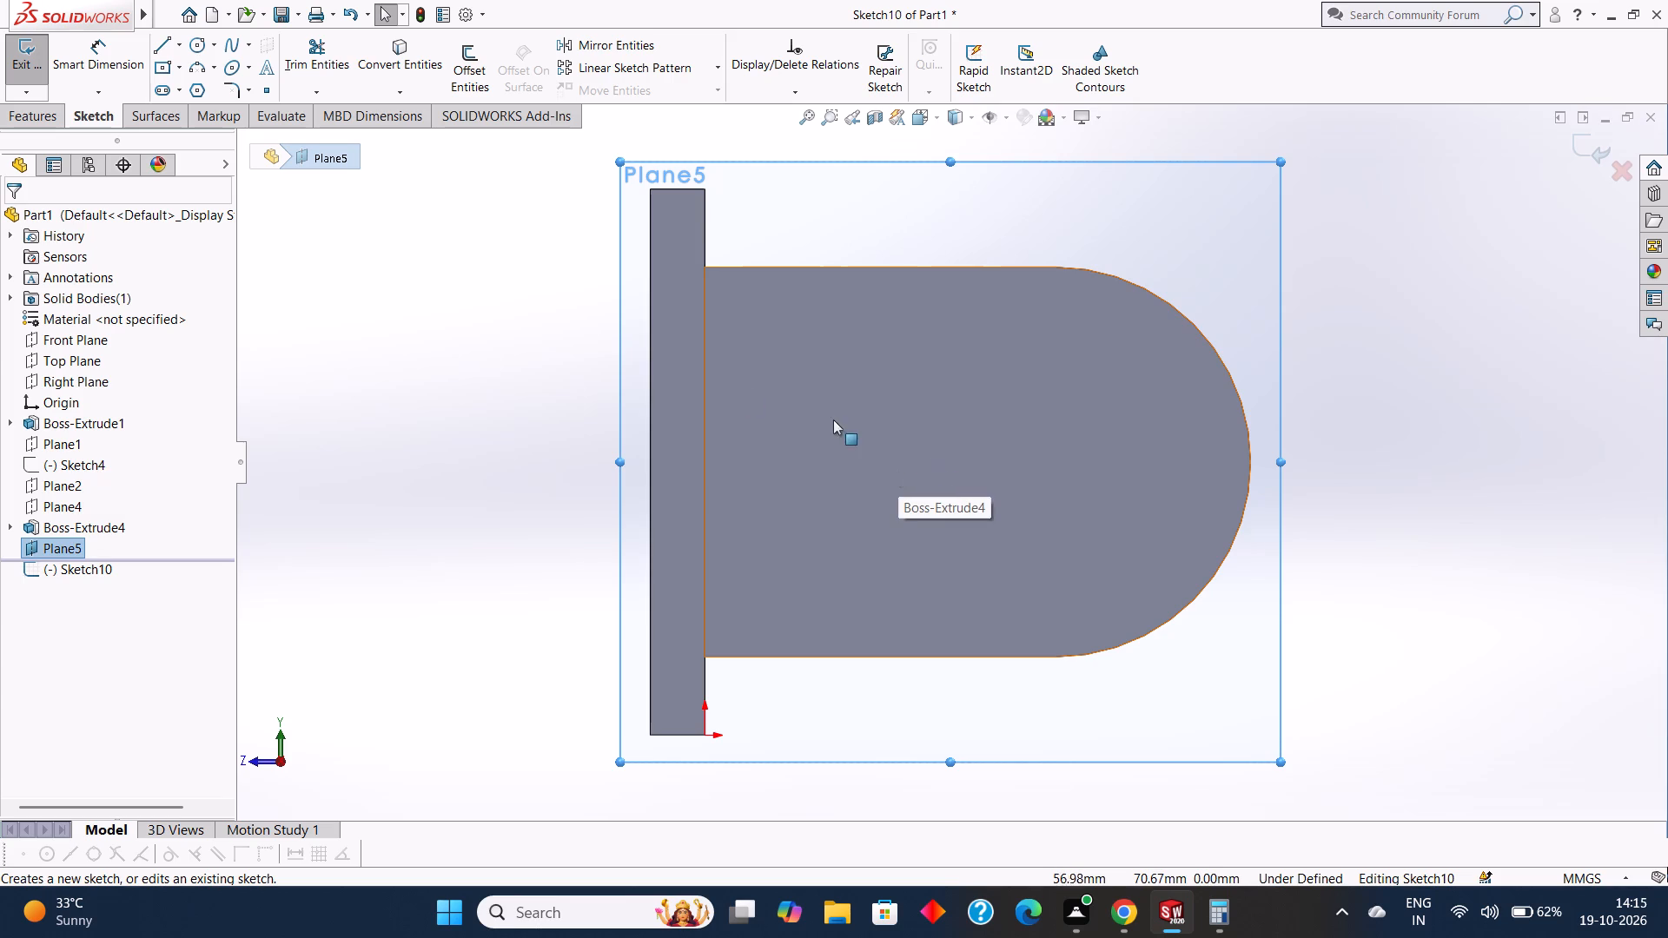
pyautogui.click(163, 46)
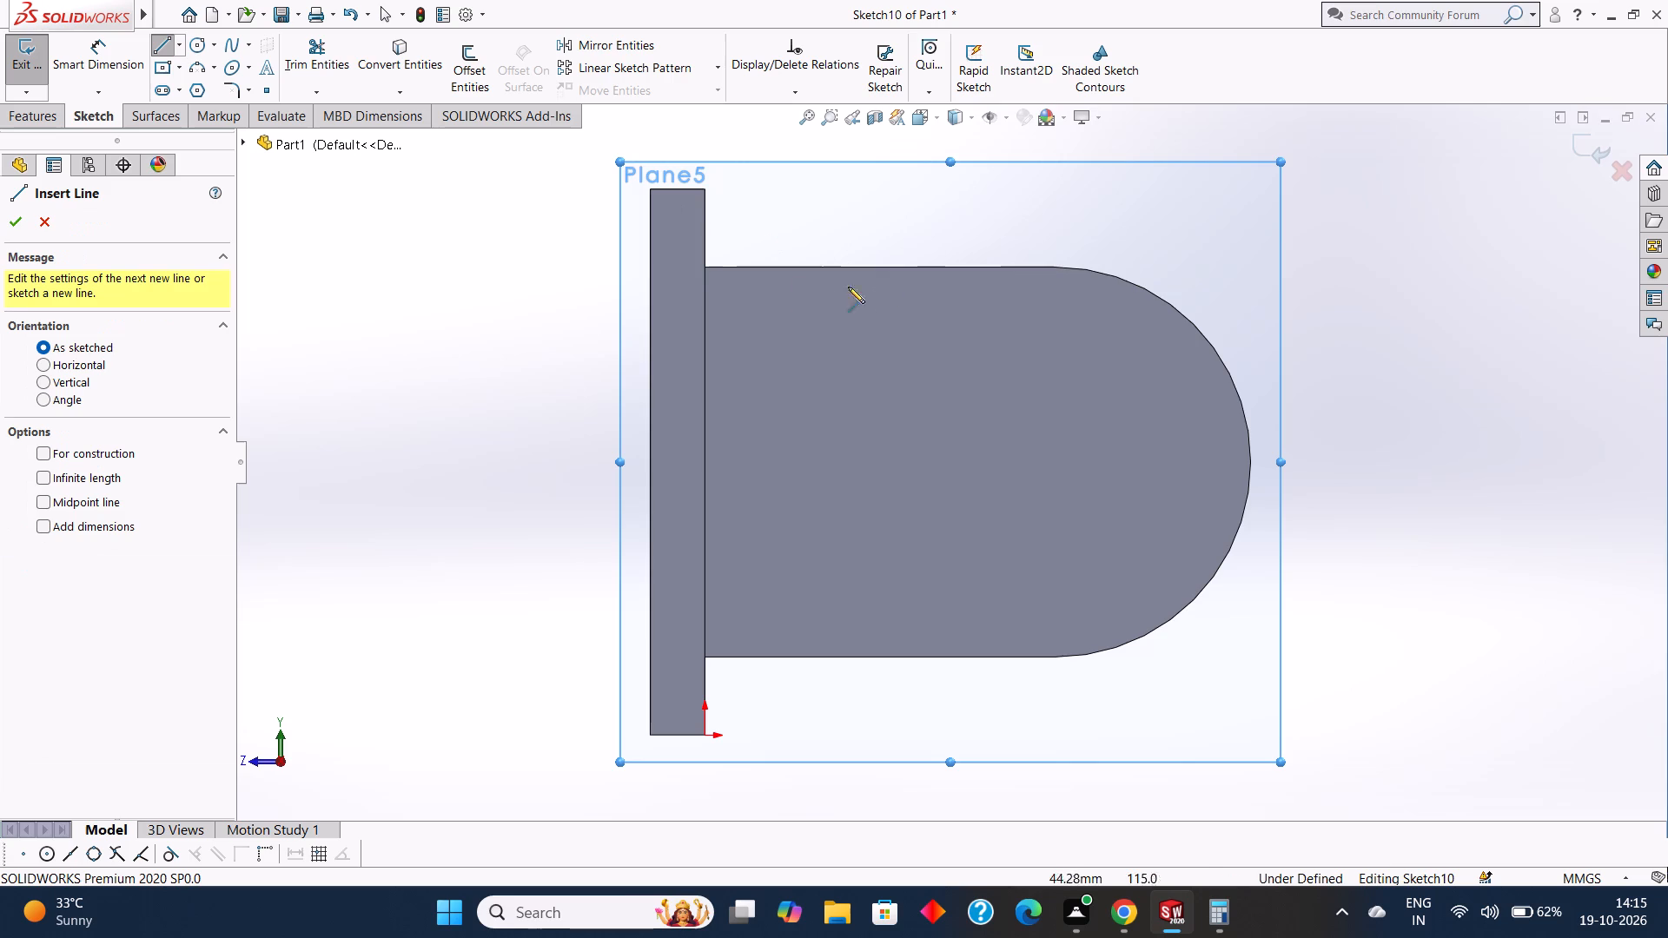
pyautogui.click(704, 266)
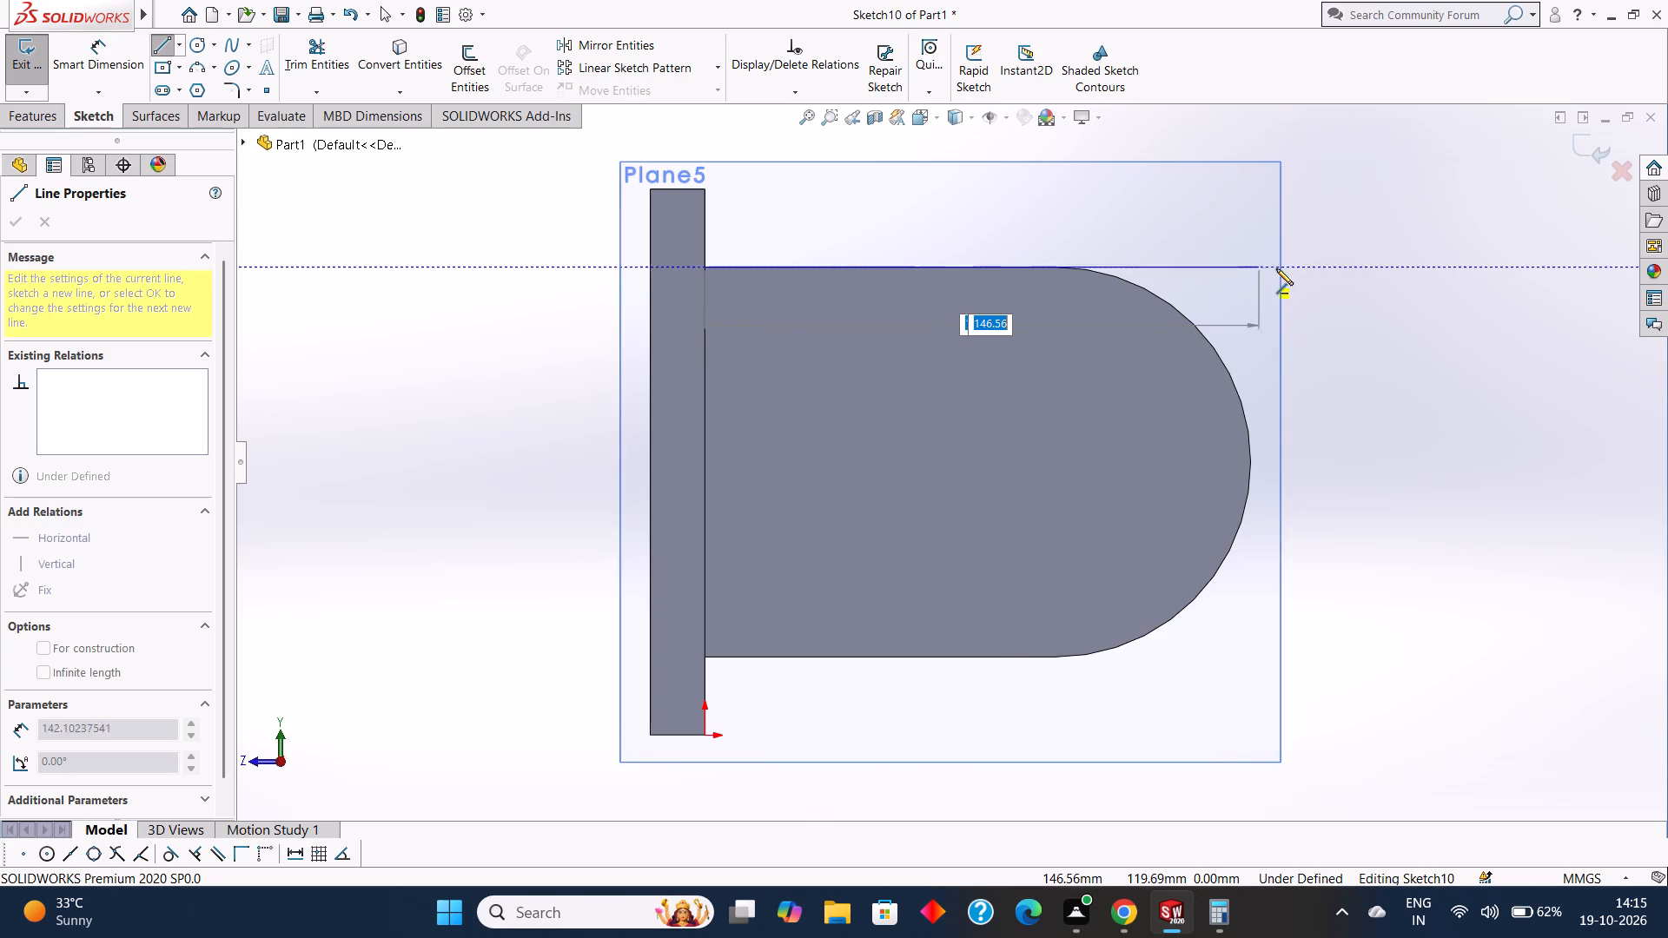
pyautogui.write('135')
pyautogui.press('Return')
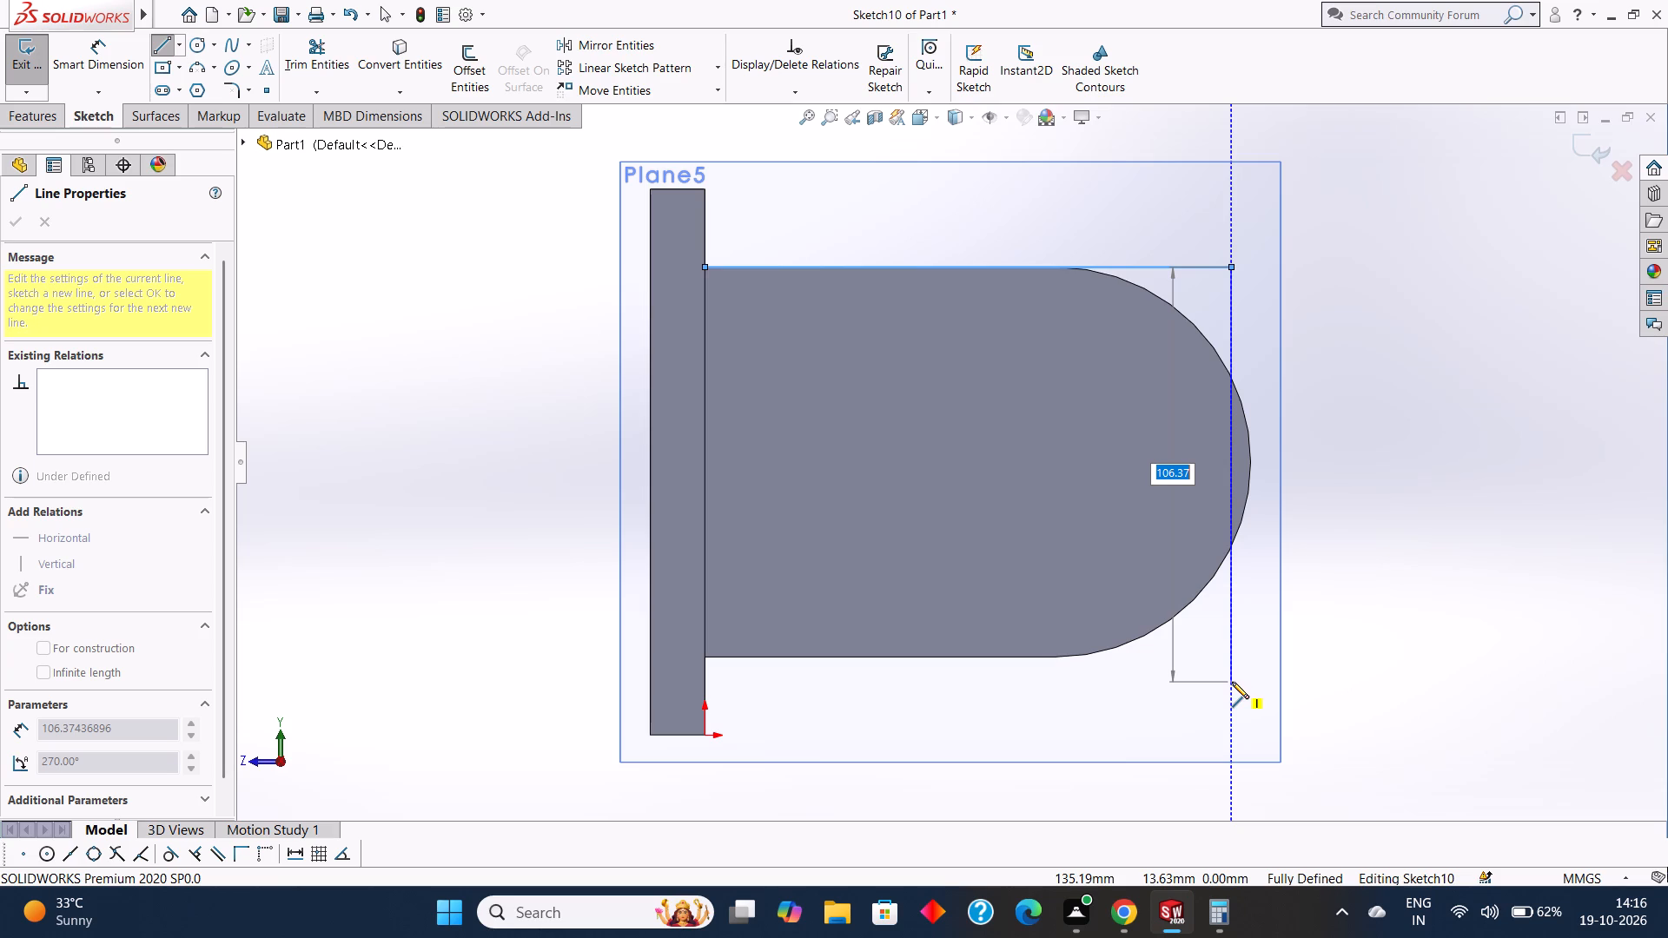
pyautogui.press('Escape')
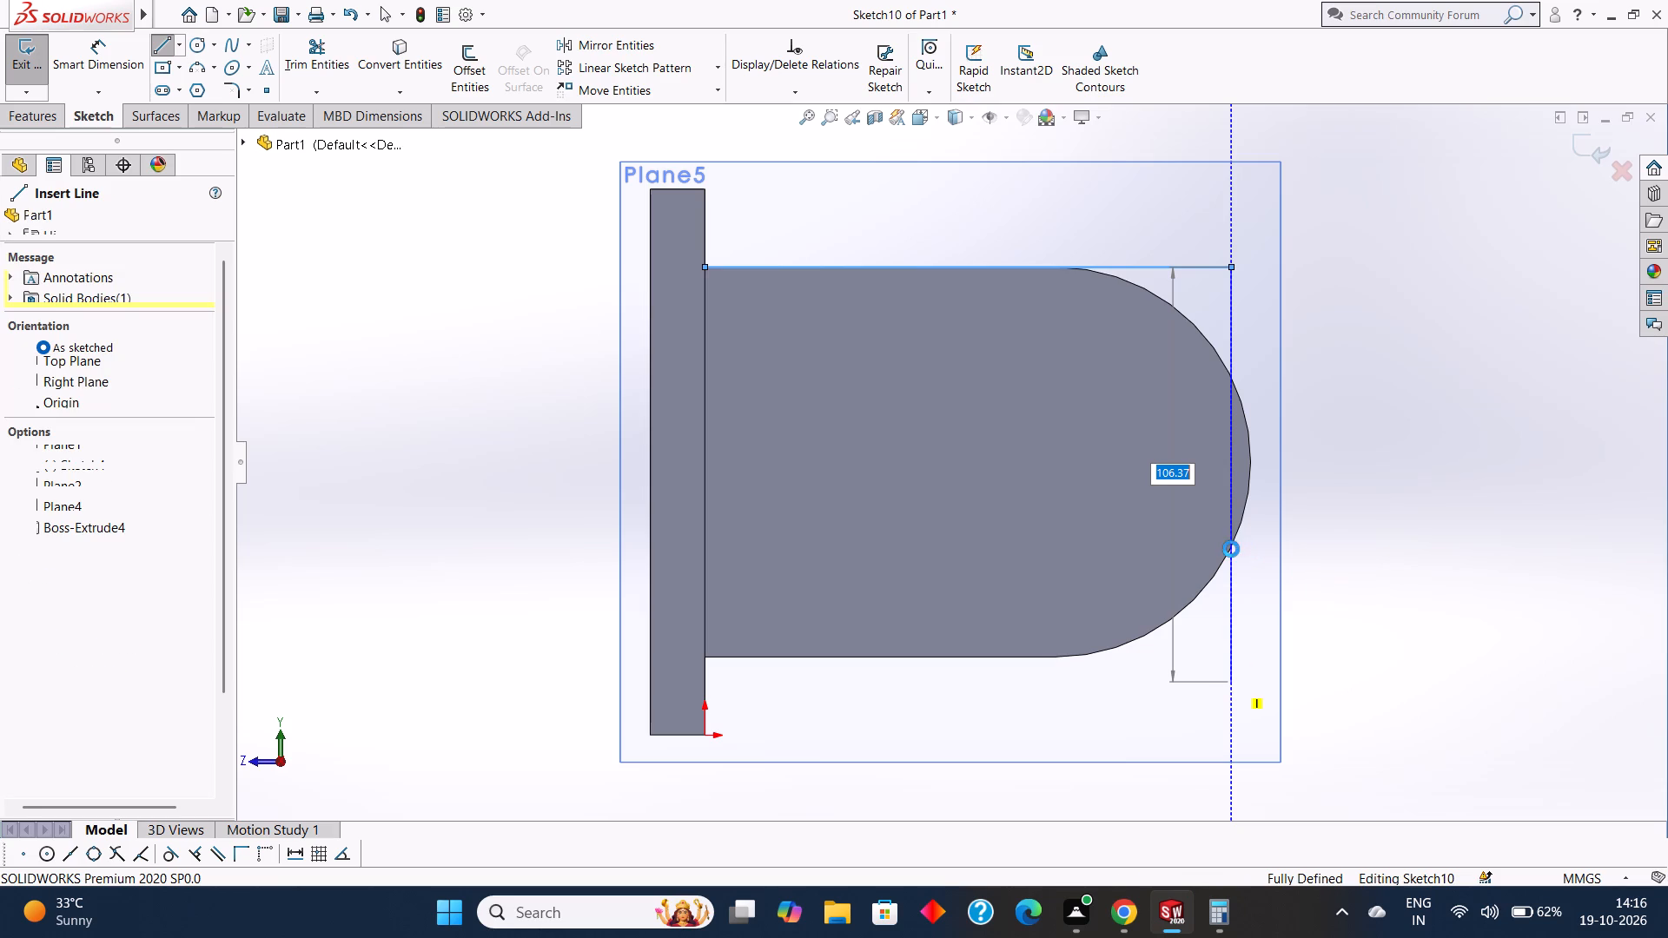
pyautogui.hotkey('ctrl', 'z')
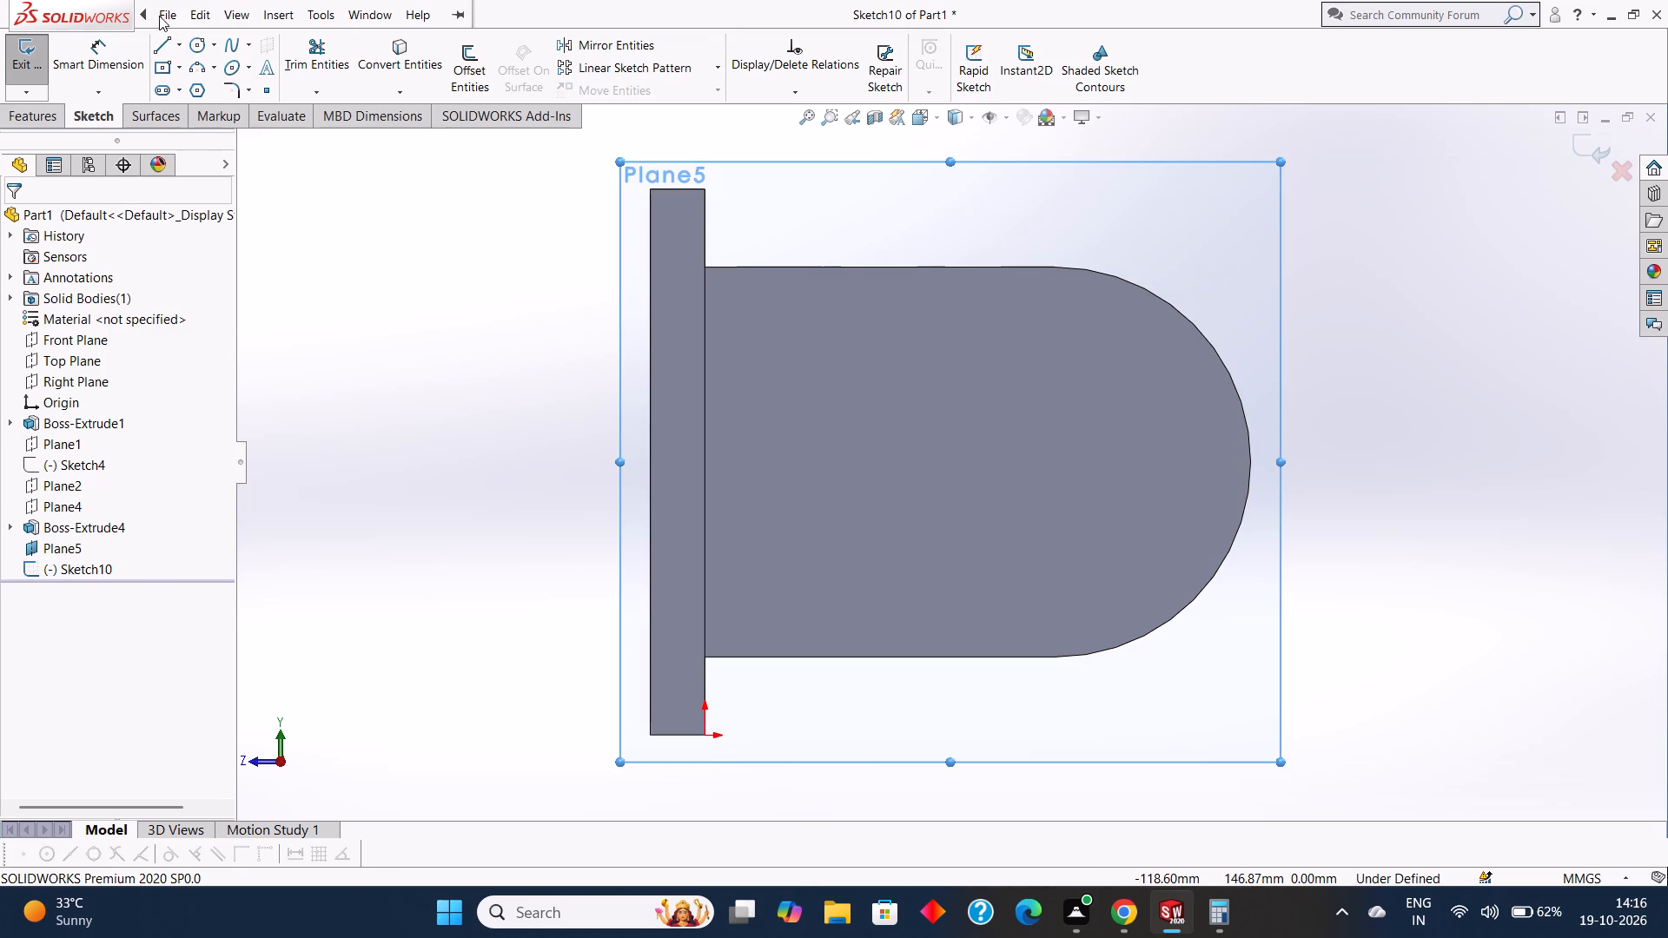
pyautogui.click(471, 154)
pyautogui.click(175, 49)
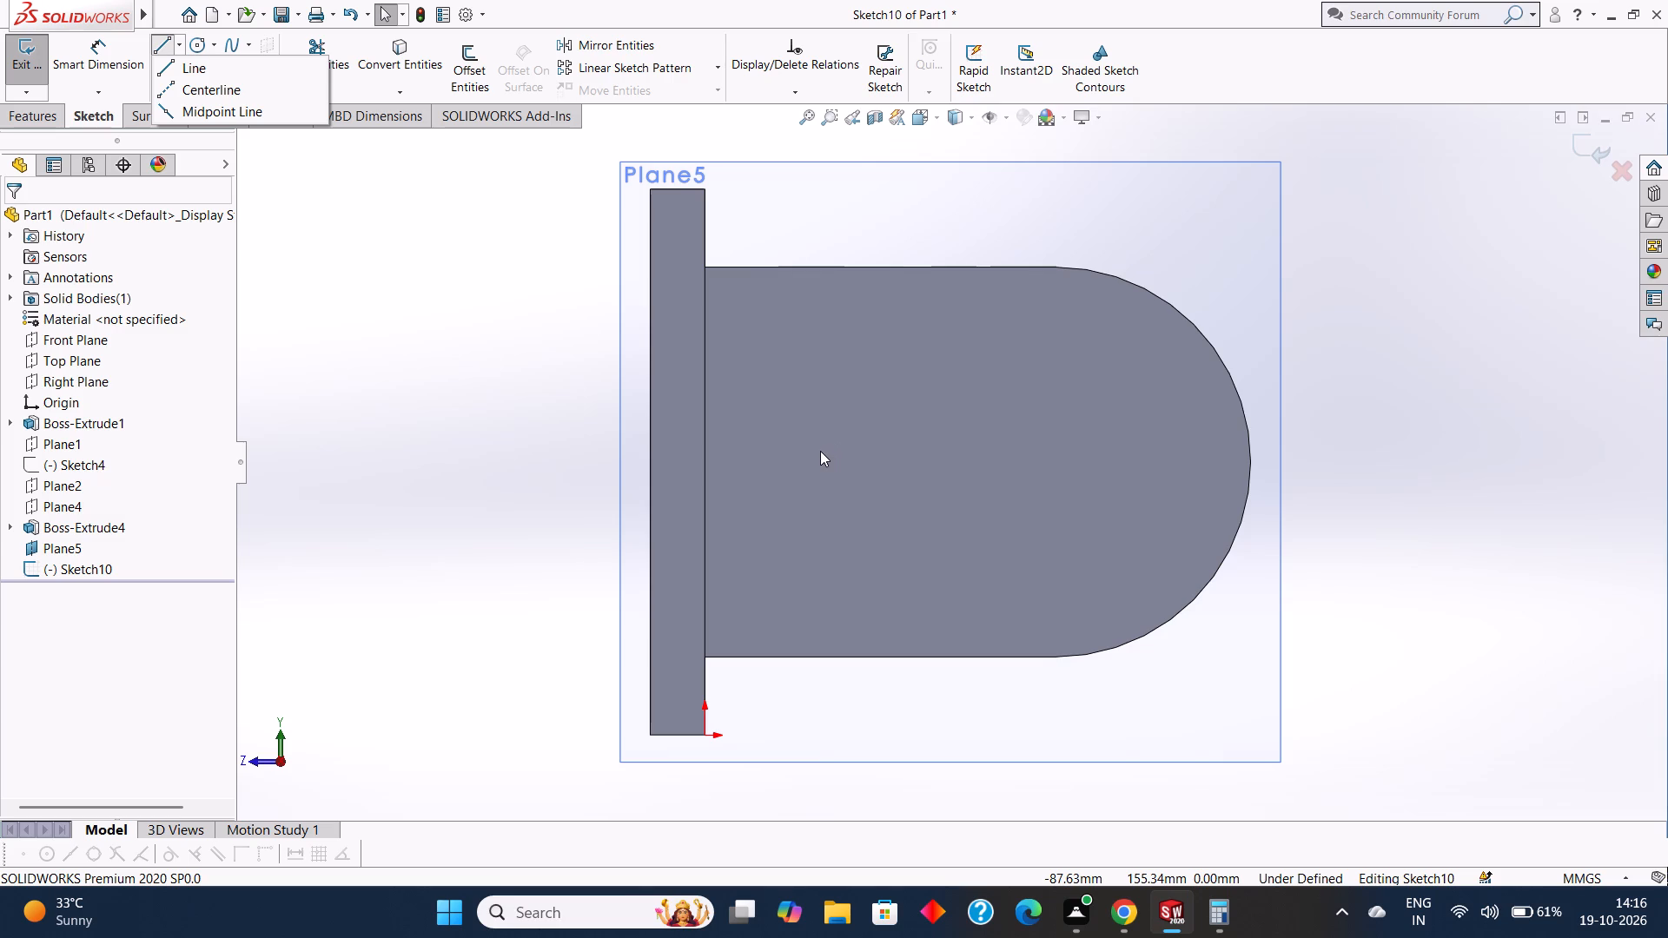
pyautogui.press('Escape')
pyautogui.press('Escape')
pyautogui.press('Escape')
# Examine the upright, the base plate and the 119 mm offset plane from several oblique angles.
pyautogui.moveTo(972, 486); pyautogui.dragTo(869, 416, button='middle')
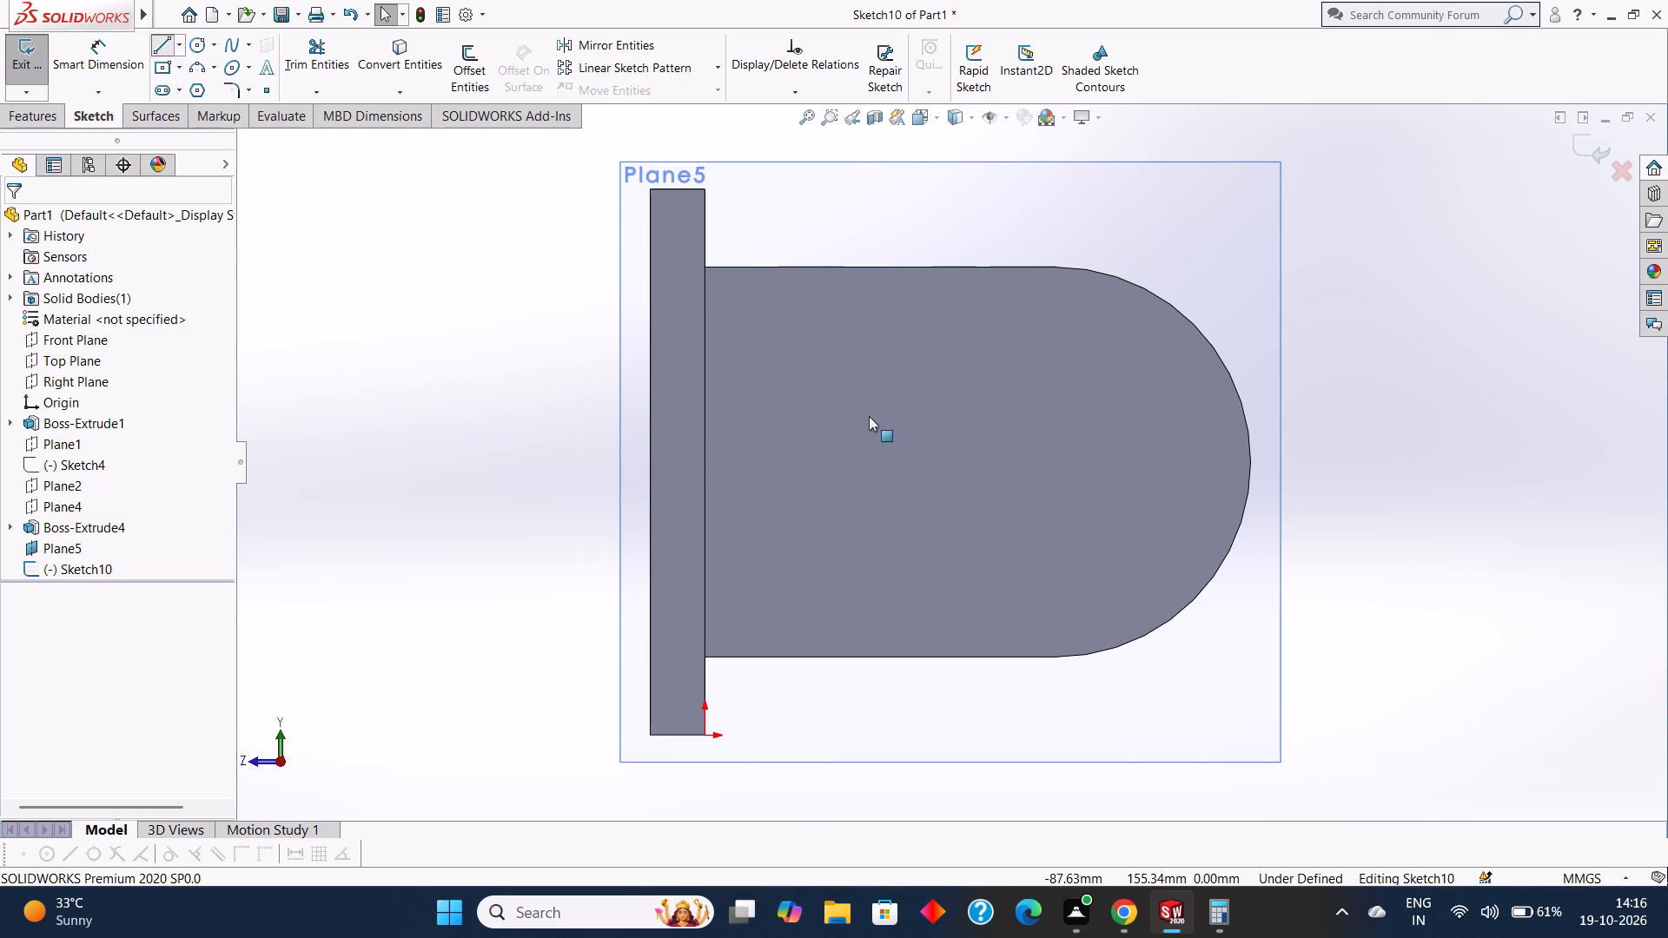
pyautogui.moveTo(869, 416); pyautogui.dragTo(824, 381, button='middle')
pyautogui.moveTo(1365, 406); pyautogui.dragTo(1301, 270, button='middle')
pyautogui.scroll(-1, 1360, 400)
pyautogui.moveTo(1263, 347); pyautogui.dragTo(1271, 334, button='middle')
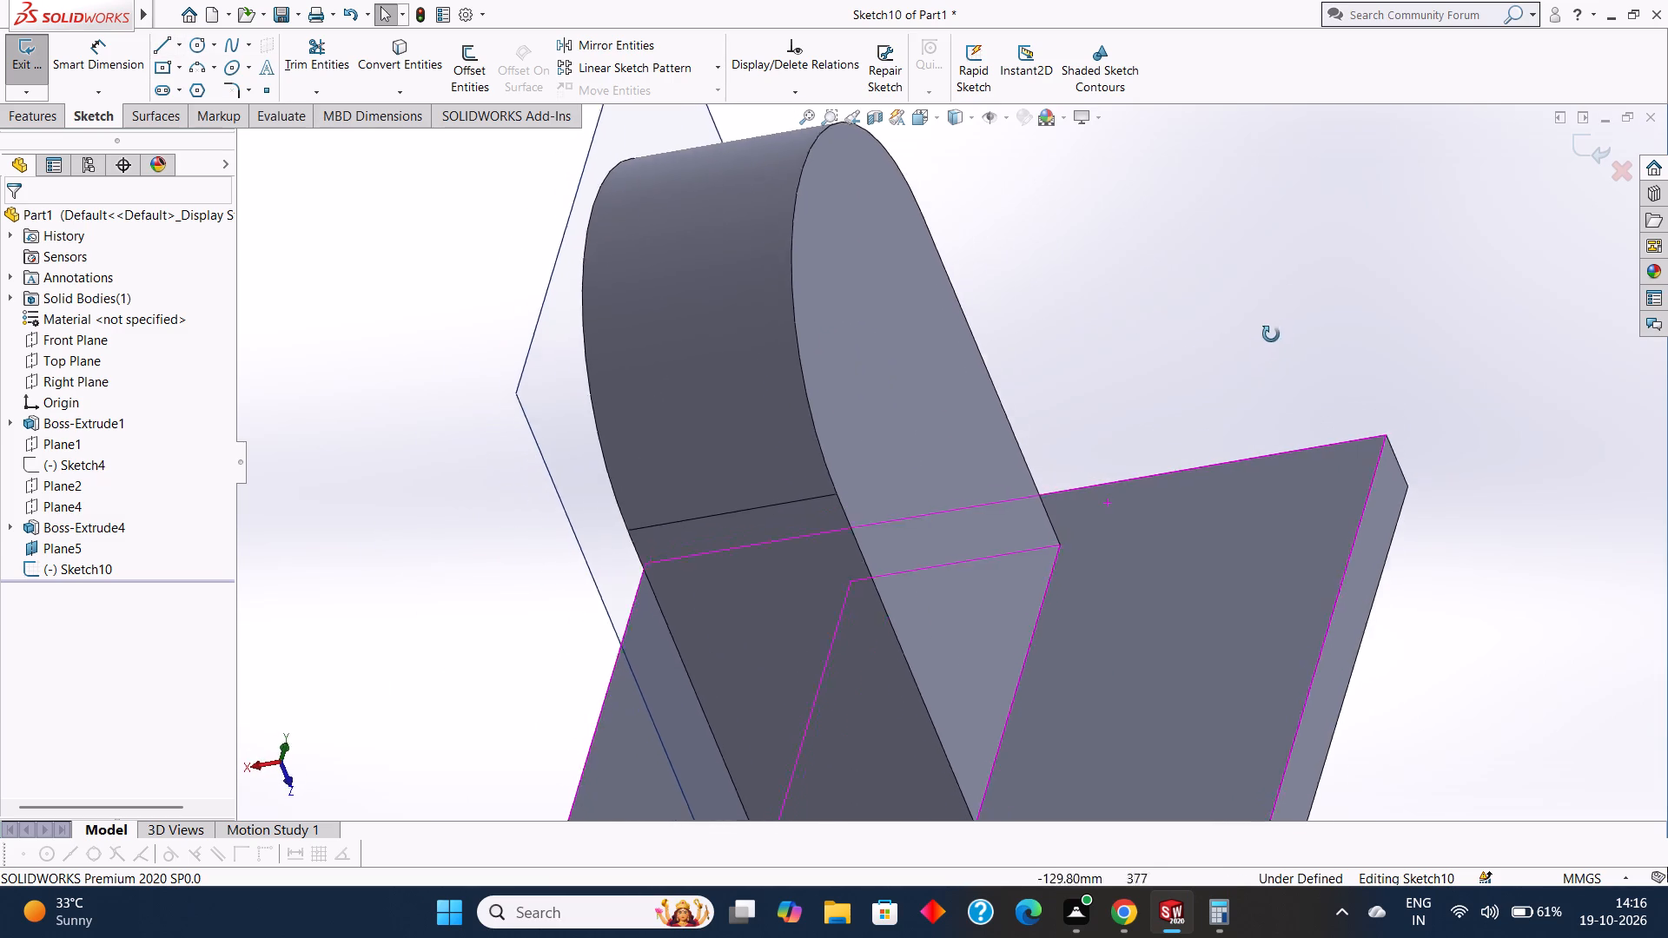
pyautogui.moveTo(1271, 334); pyautogui.dragTo(1244, 290, button='middle')
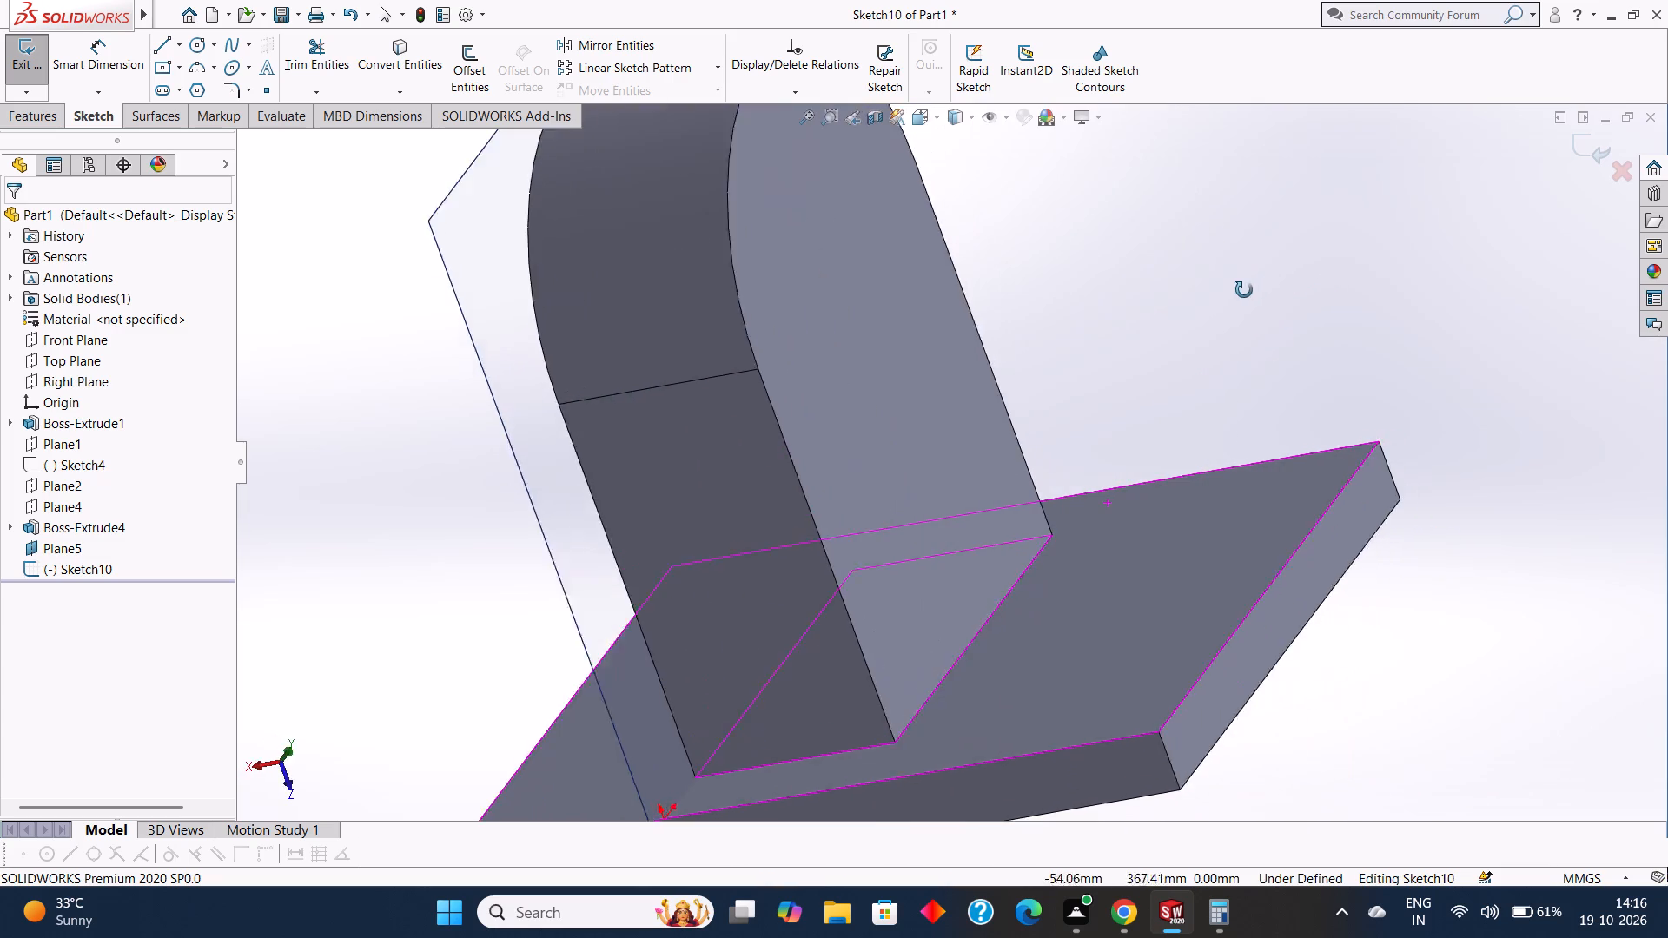
pyautogui.moveTo(1244, 290); pyautogui.dragTo(1228, 304, button='middle')
pyautogui.scroll(3, 1221, 309)
pyautogui.moveTo(1236, 359); pyautogui.dragTo(1228, 418, button='middle')
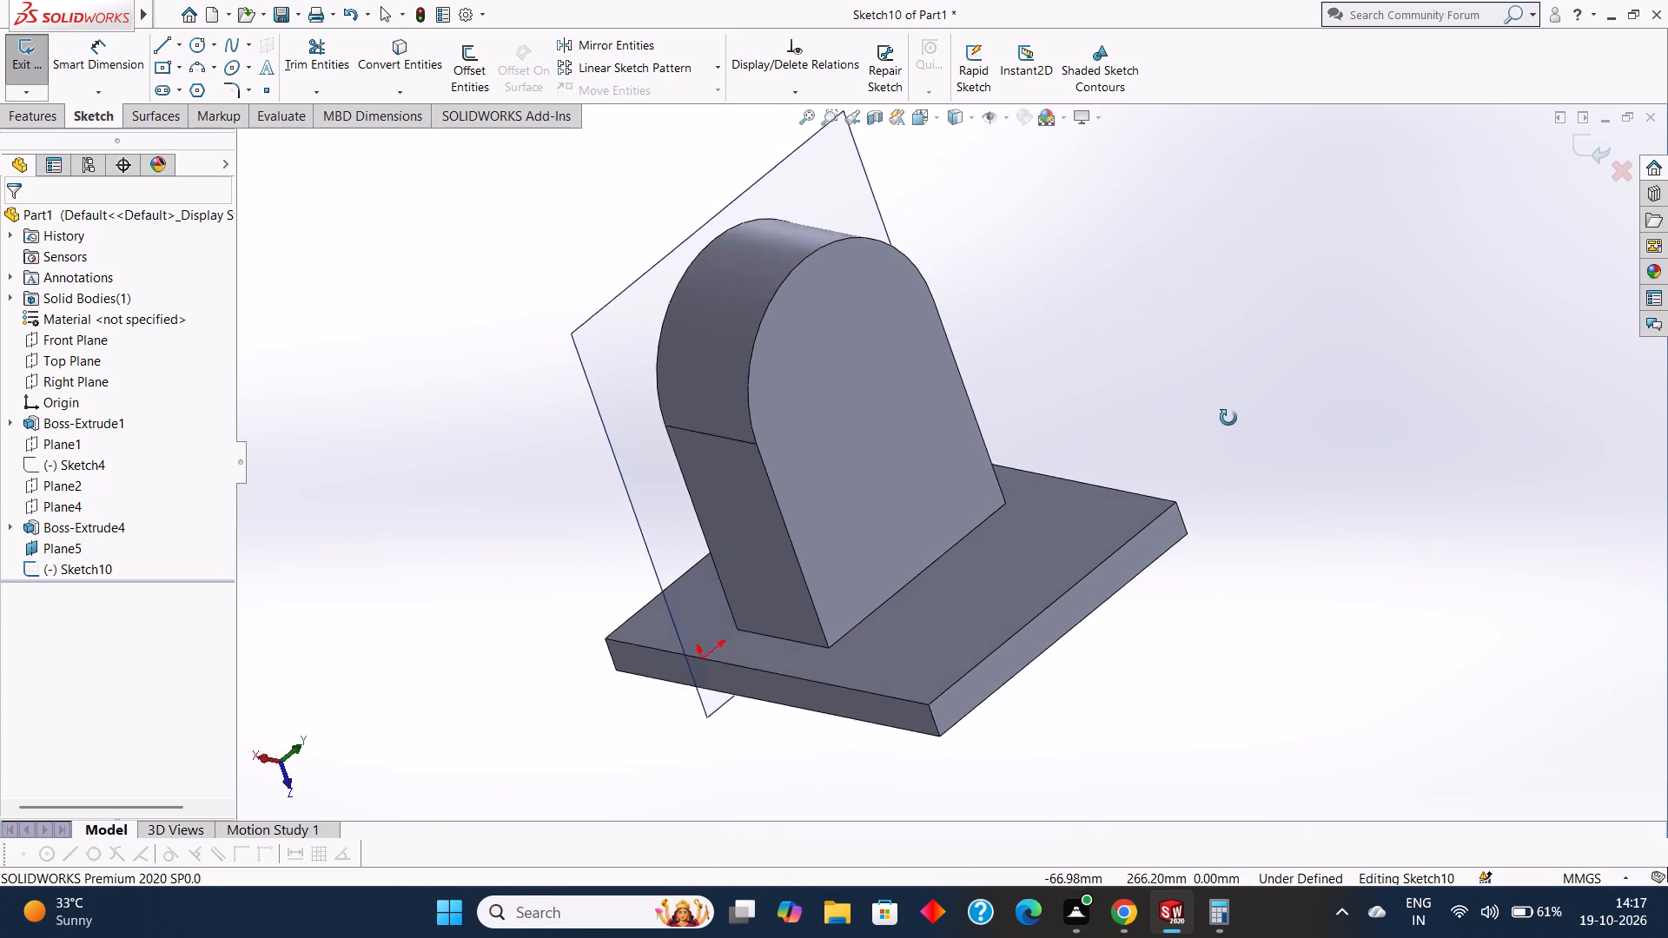
pyautogui.moveTo(1228, 418); pyautogui.dragTo(1262, 339, button='middle')
pyautogui.moveTo(1203, 363); pyautogui.dragTo(1206, 349, button='middle')
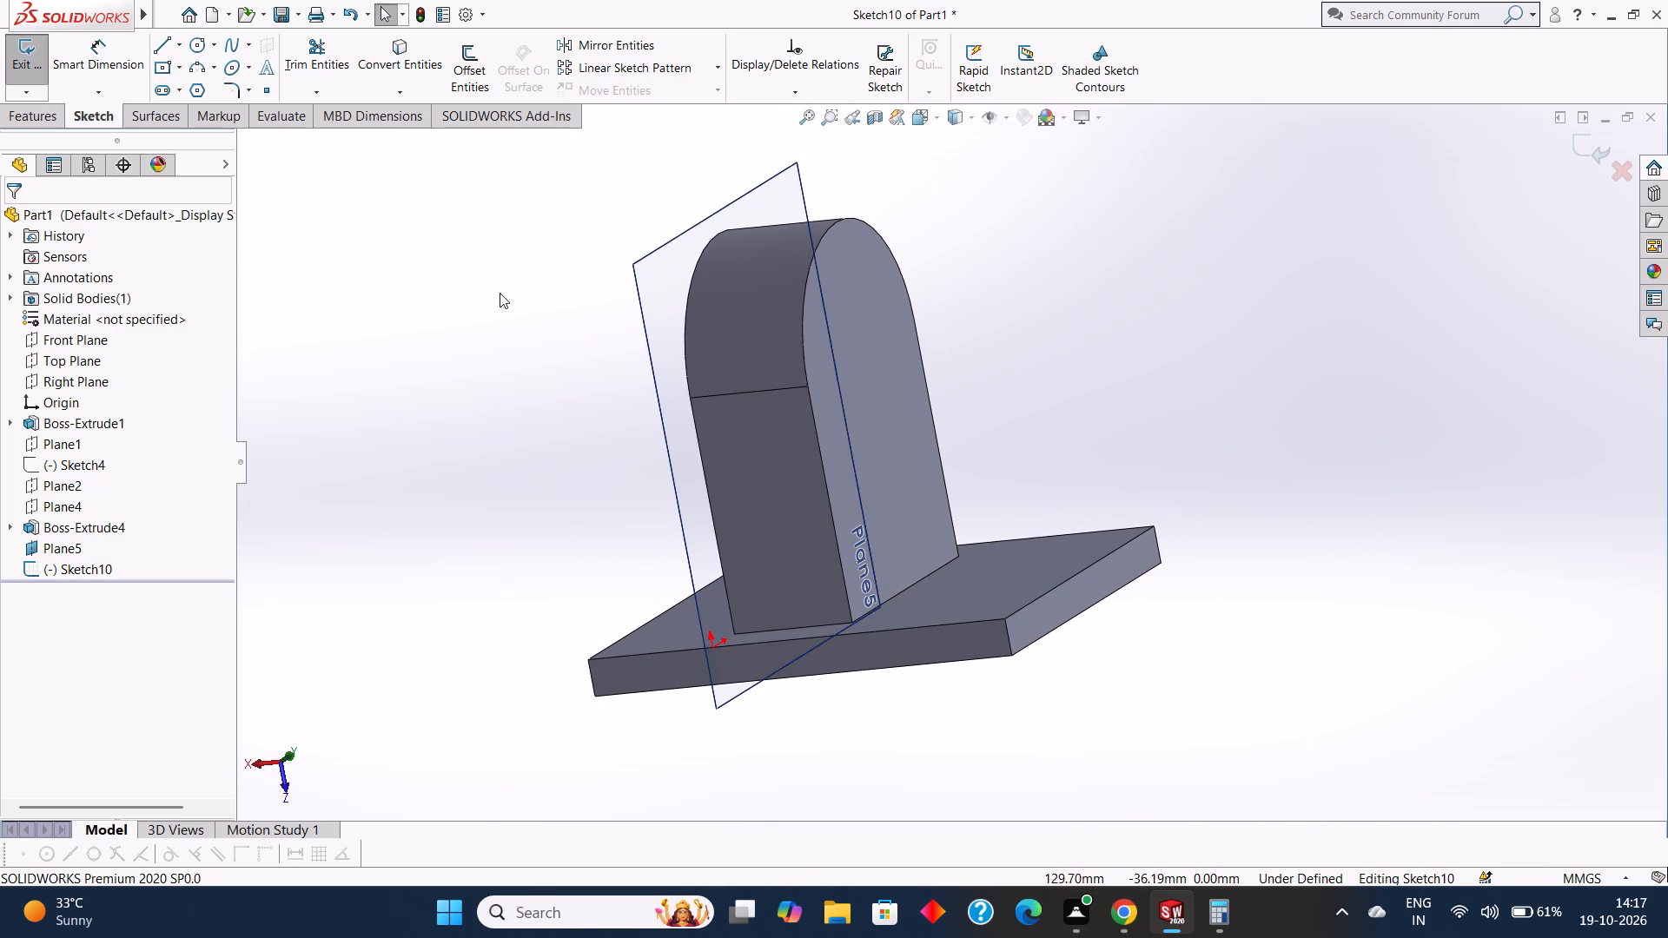
# Check the length of the upright's straight side edge with a trial line, and exit the sketch leaving it empty.
pyautogui.click(765, 441)
pyautogui.rightClick(759, 435)
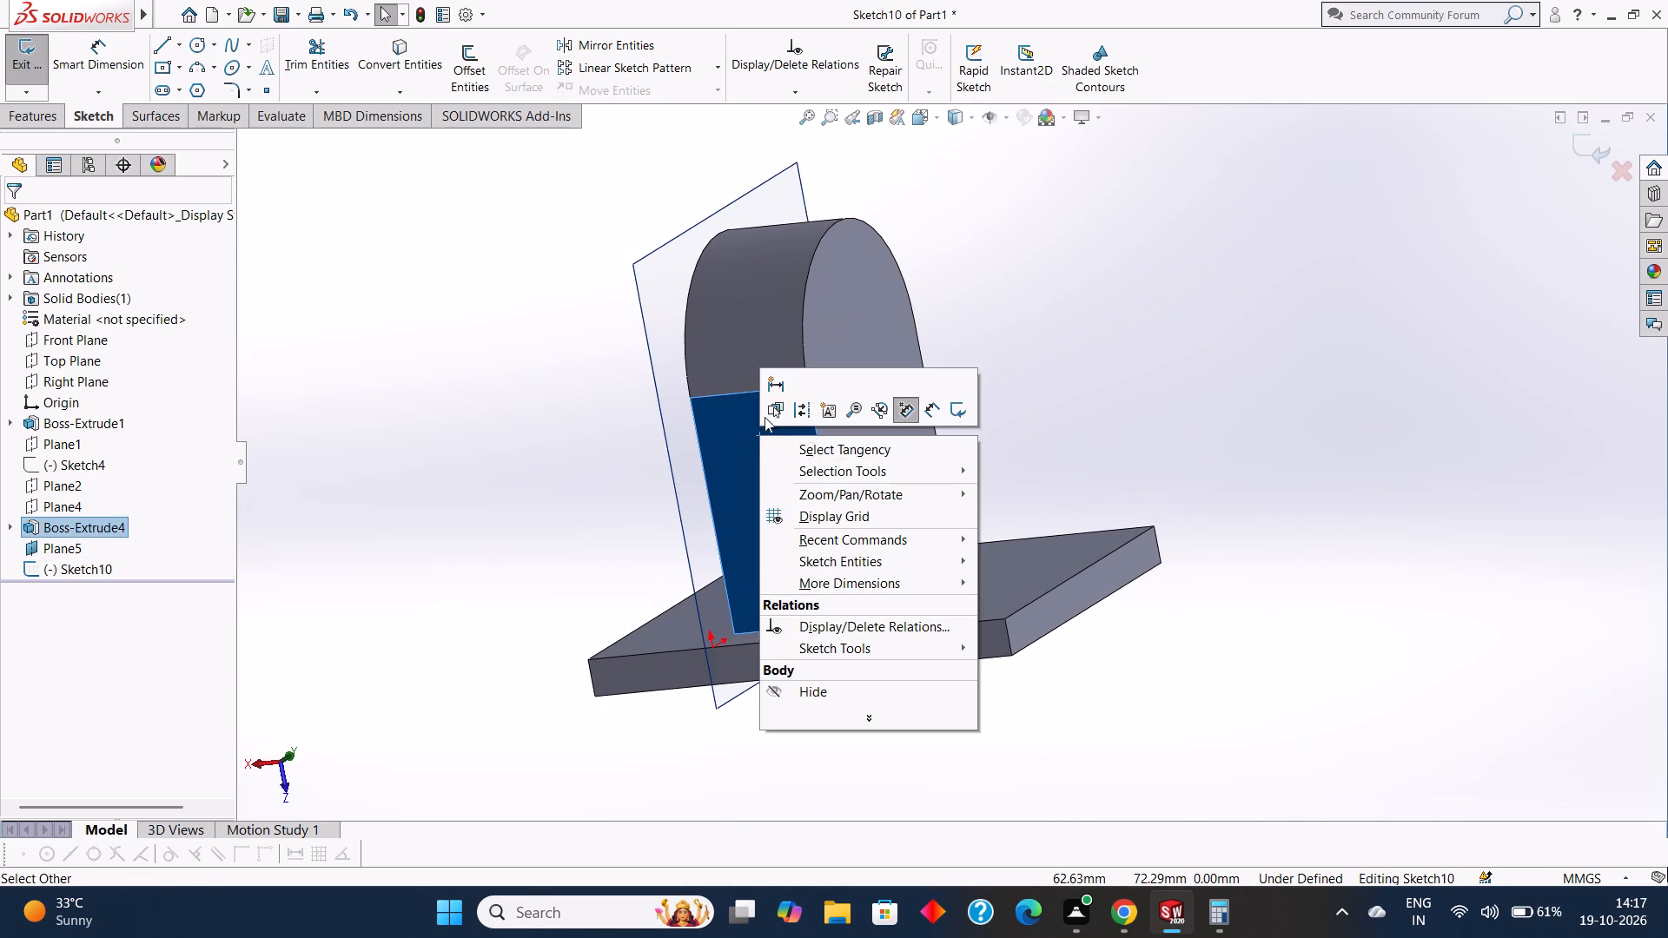
pyautogui.click(731, 420)
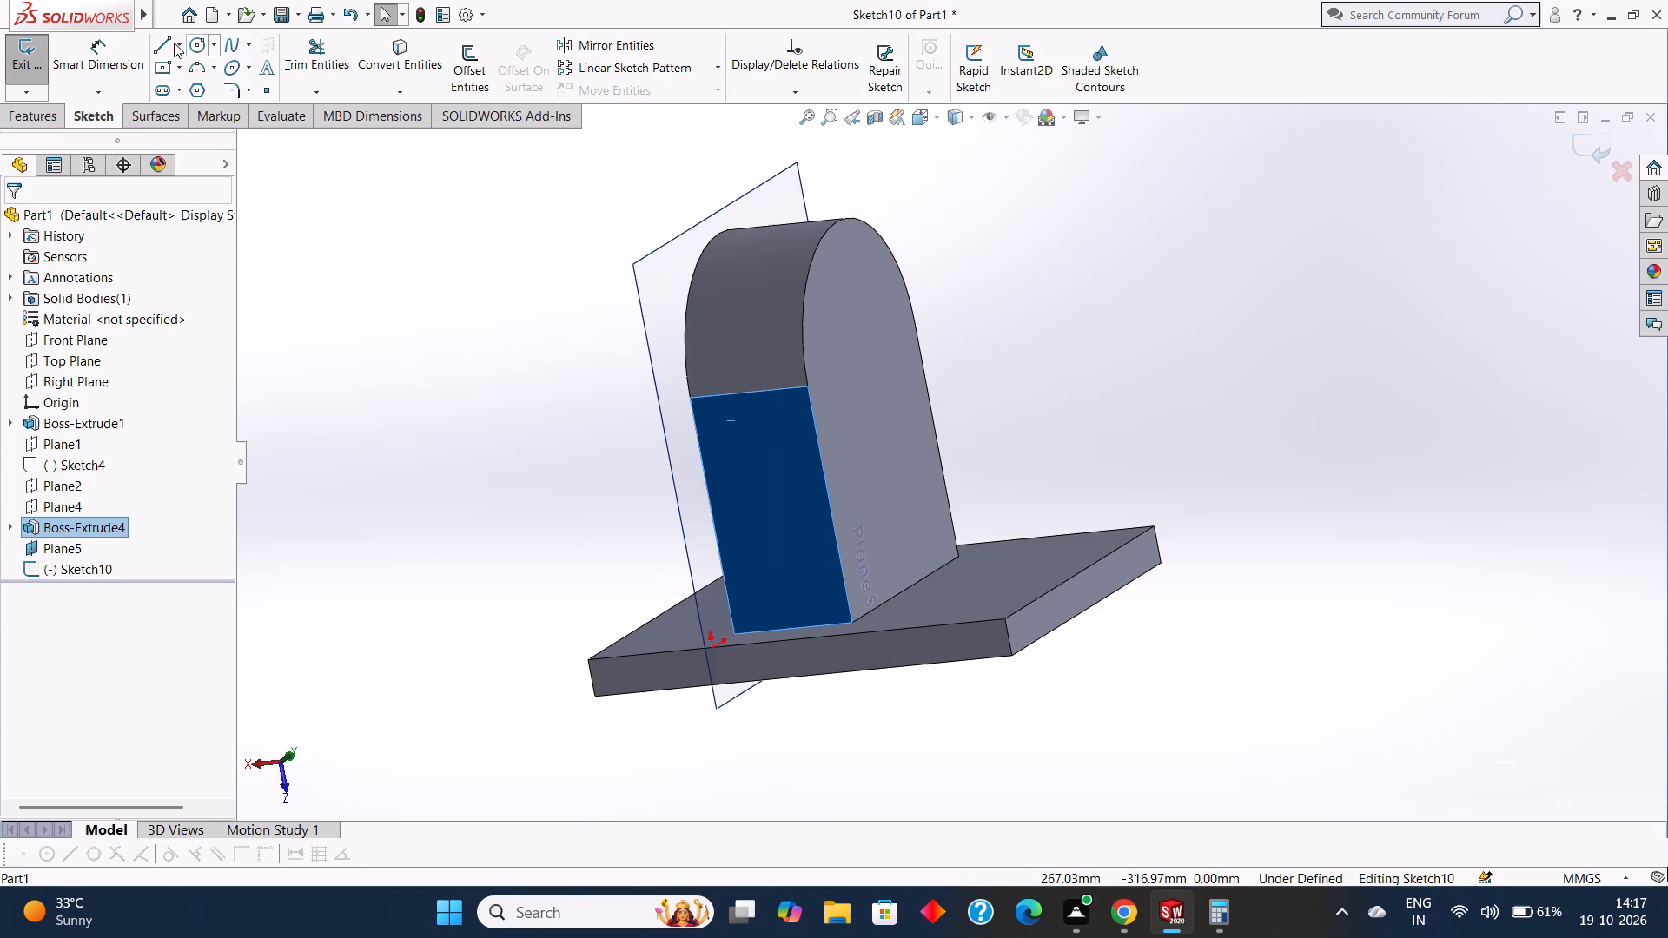
pyautogui.click(169, 43)
pyautogui.press('Escape')
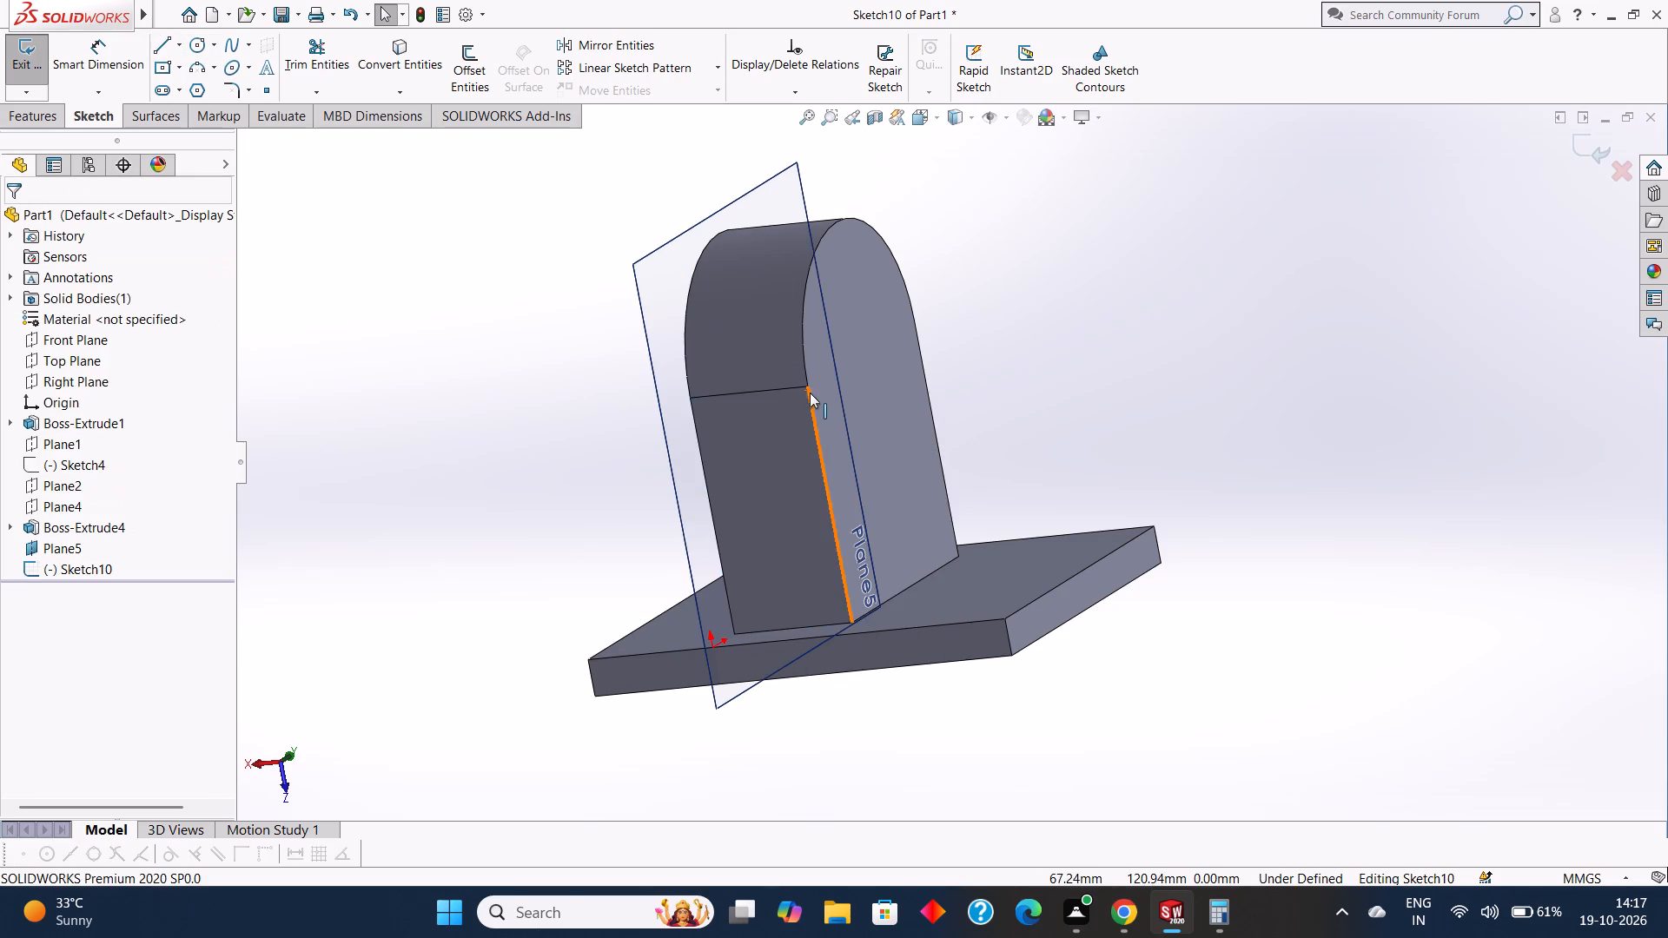
pyautogui.click(162, 42)
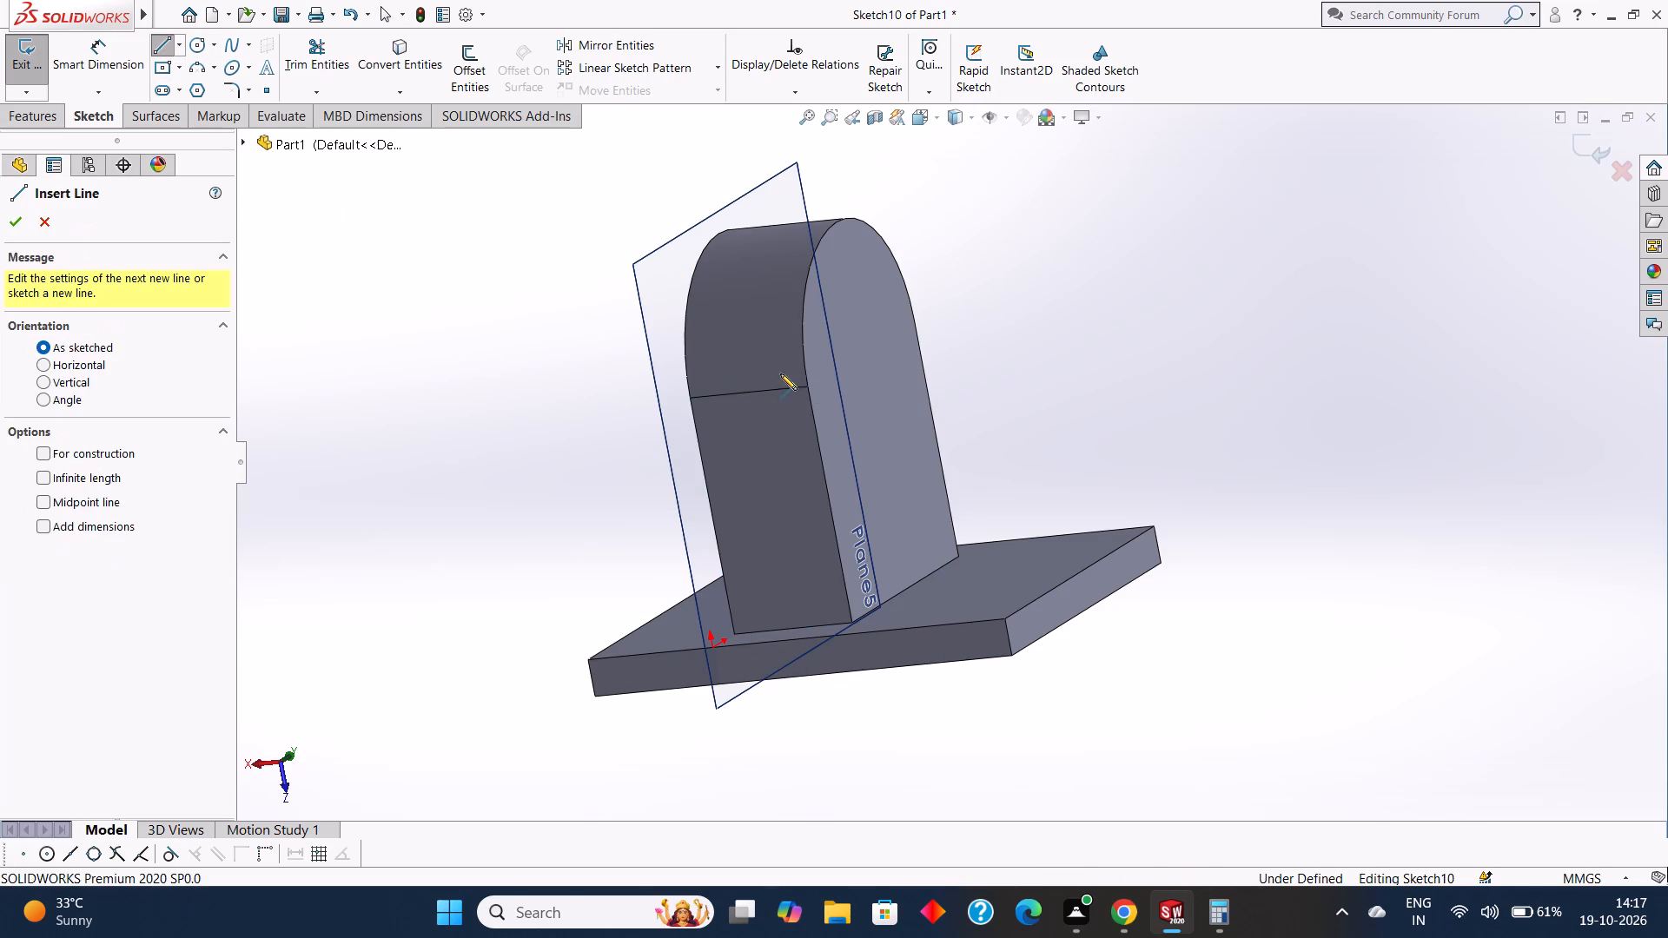
pyautogui.click(805, 387)
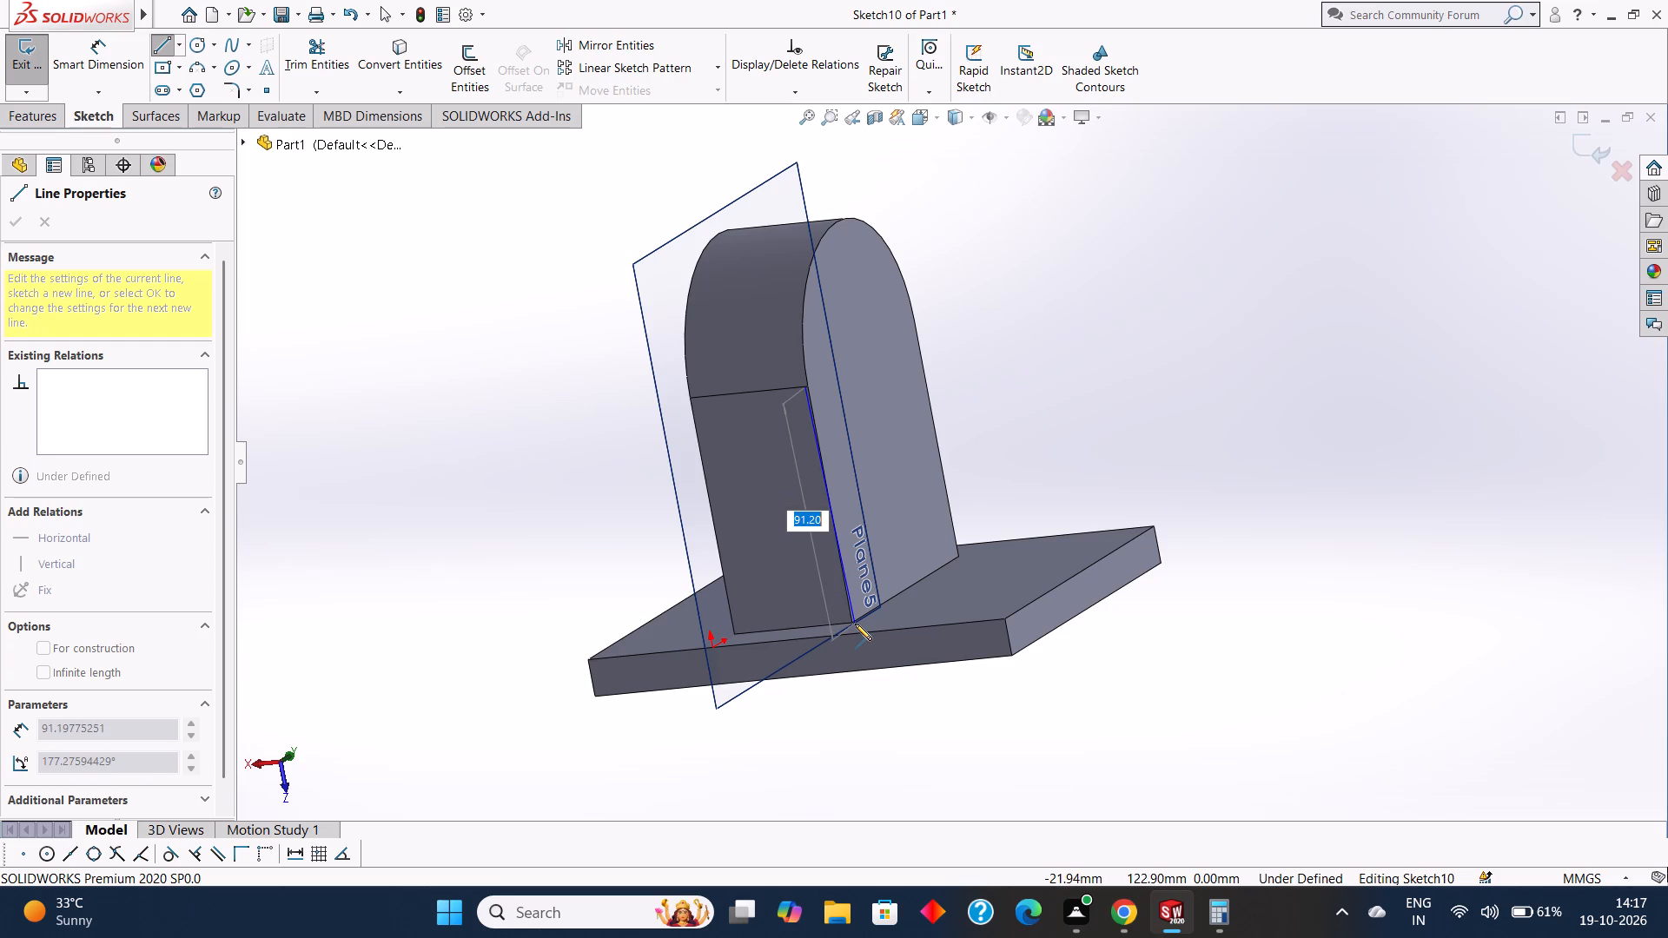
pyautogui.press('Escape')
pyautogui.press('Escape')
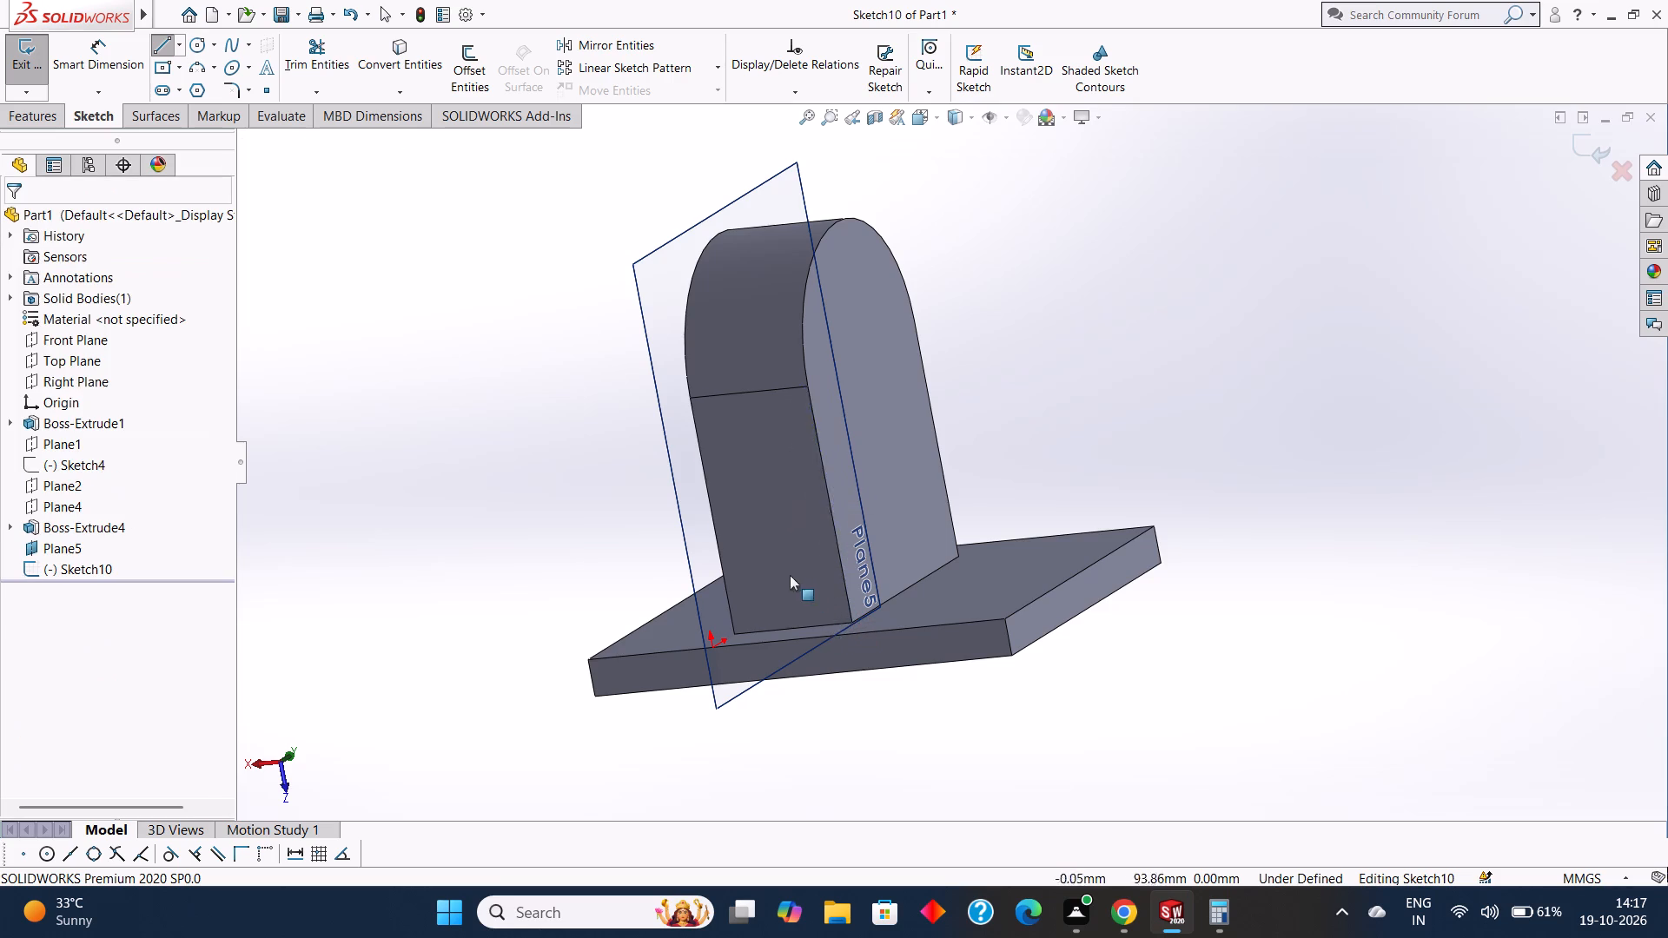
pyautogui.click(737, 468)
pyautogui.rightClick(750, 465)
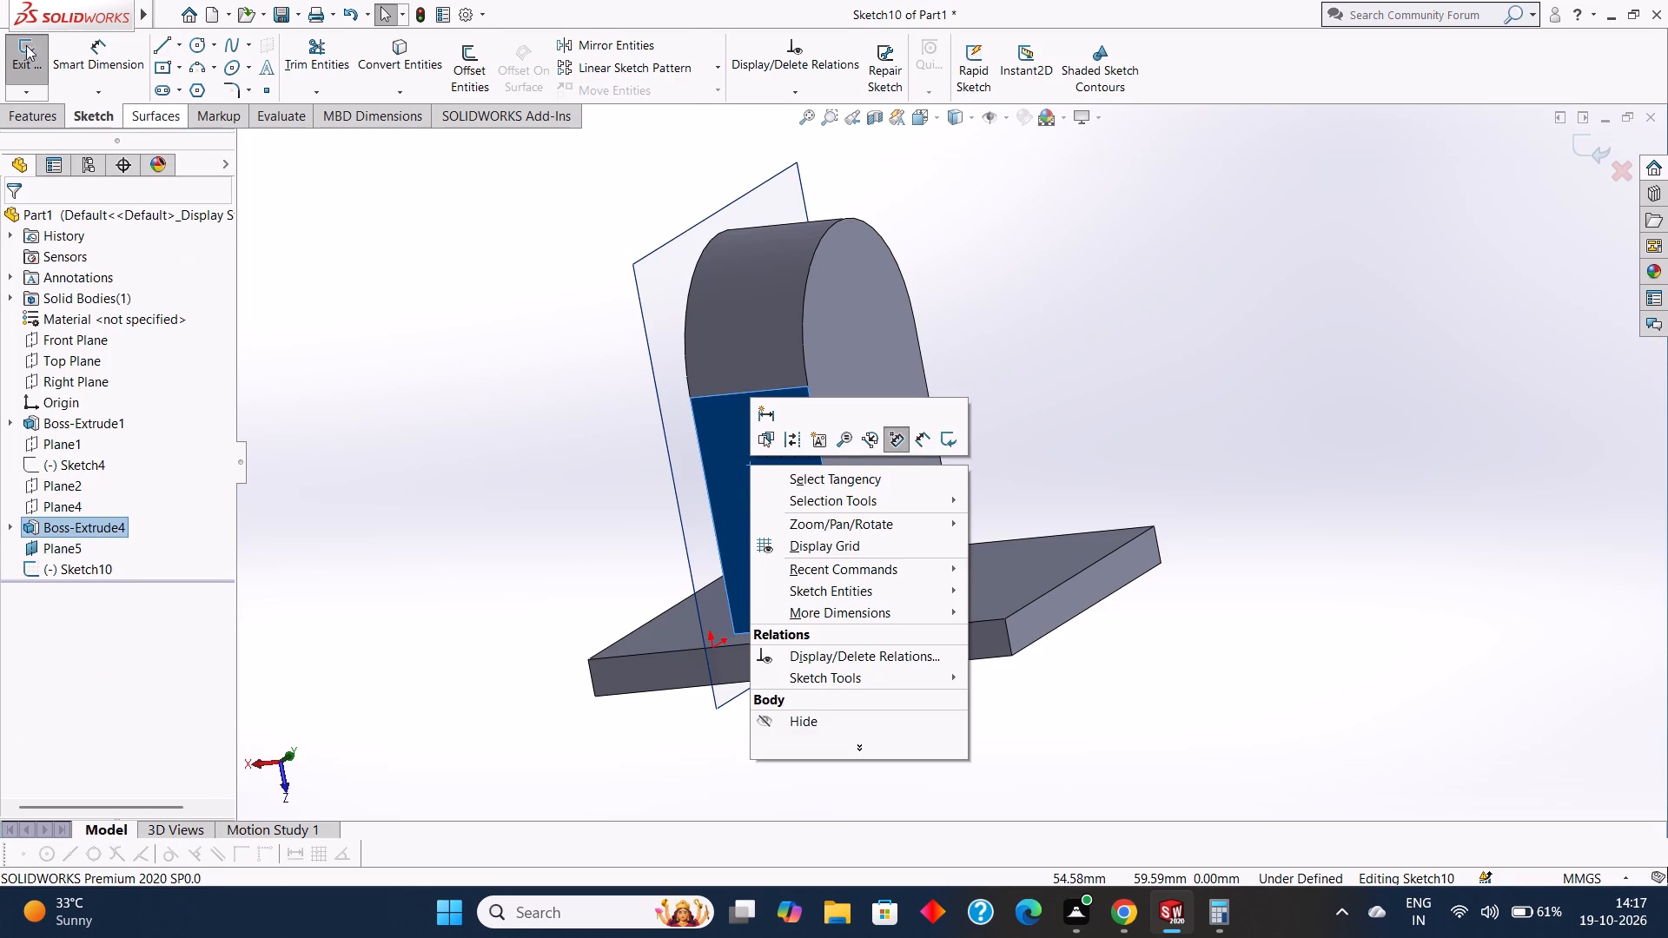
pyautogui.click(19, 46)
# Check the straight edge length of the upright's narrow side face with a trial line from the base corner on a new sketch.
pyautogui.click(776, 440)
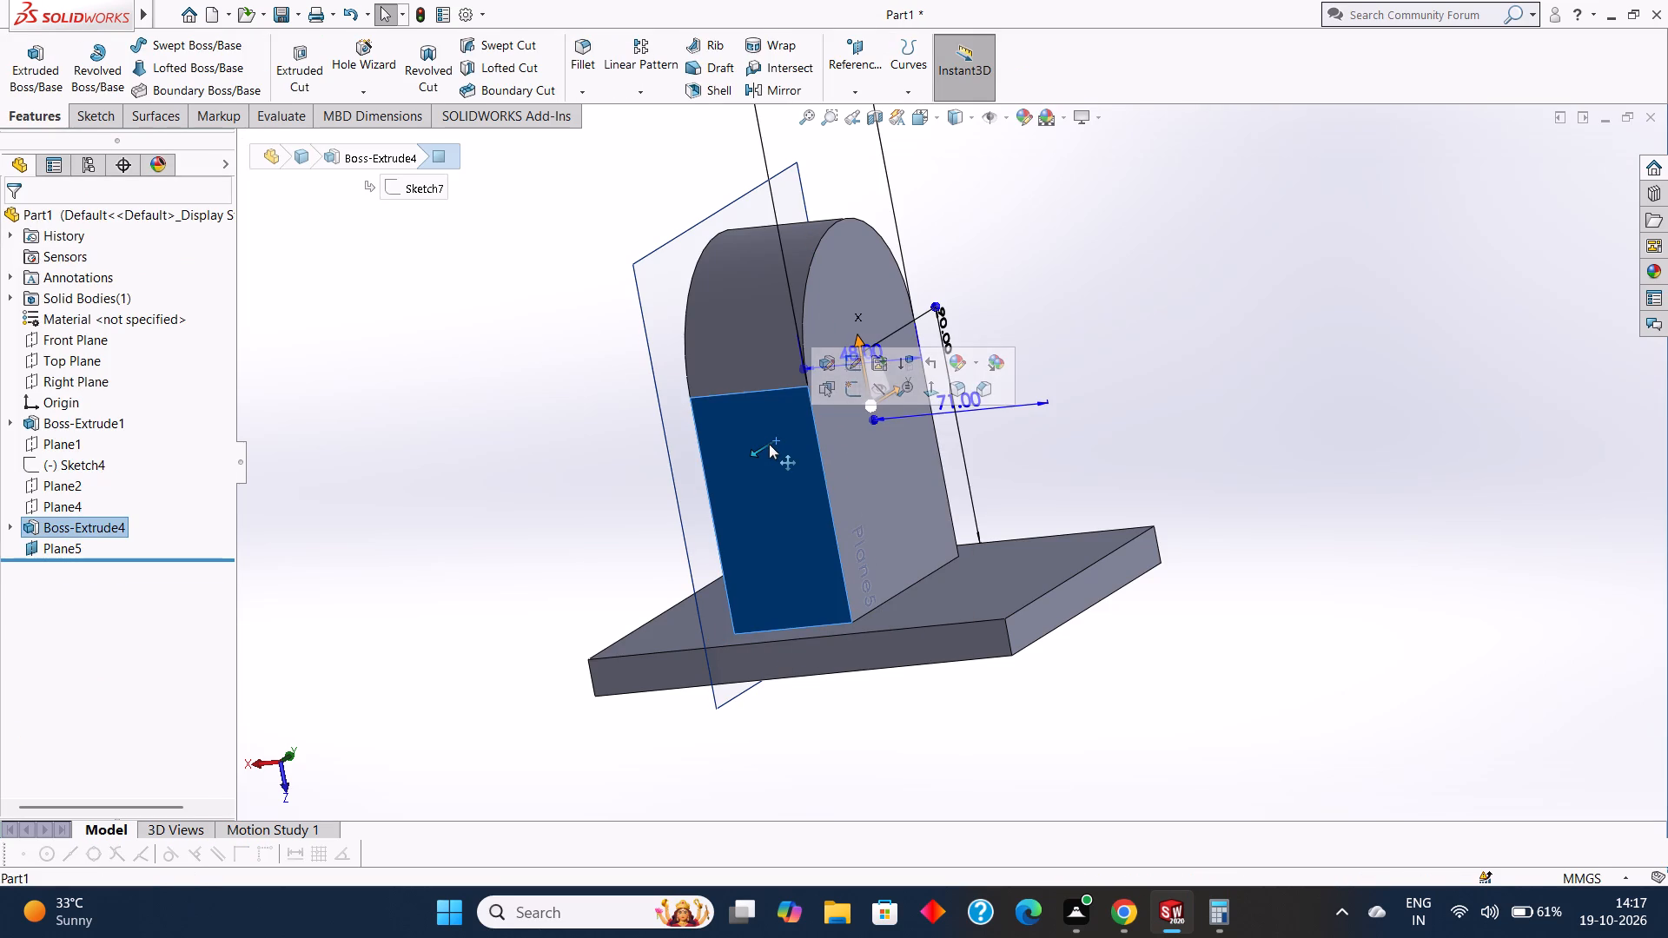
pyautogui.hotkey('ctrl', '8')
pyautogui.press('Escape')
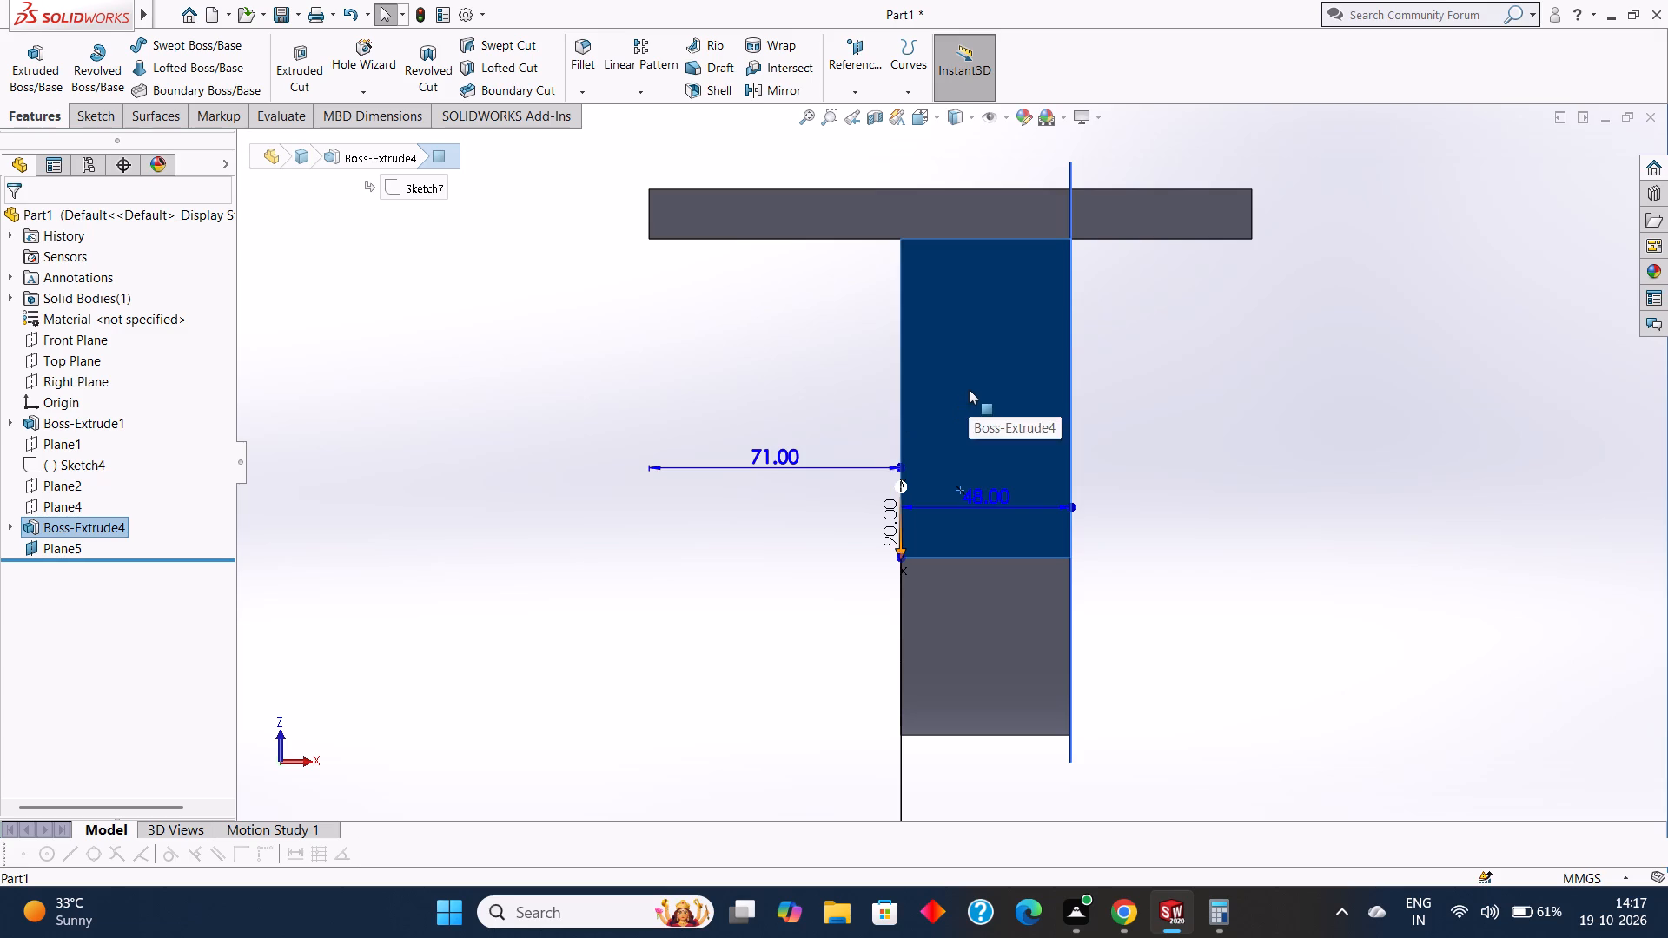
pyautogui.click(88, 115)
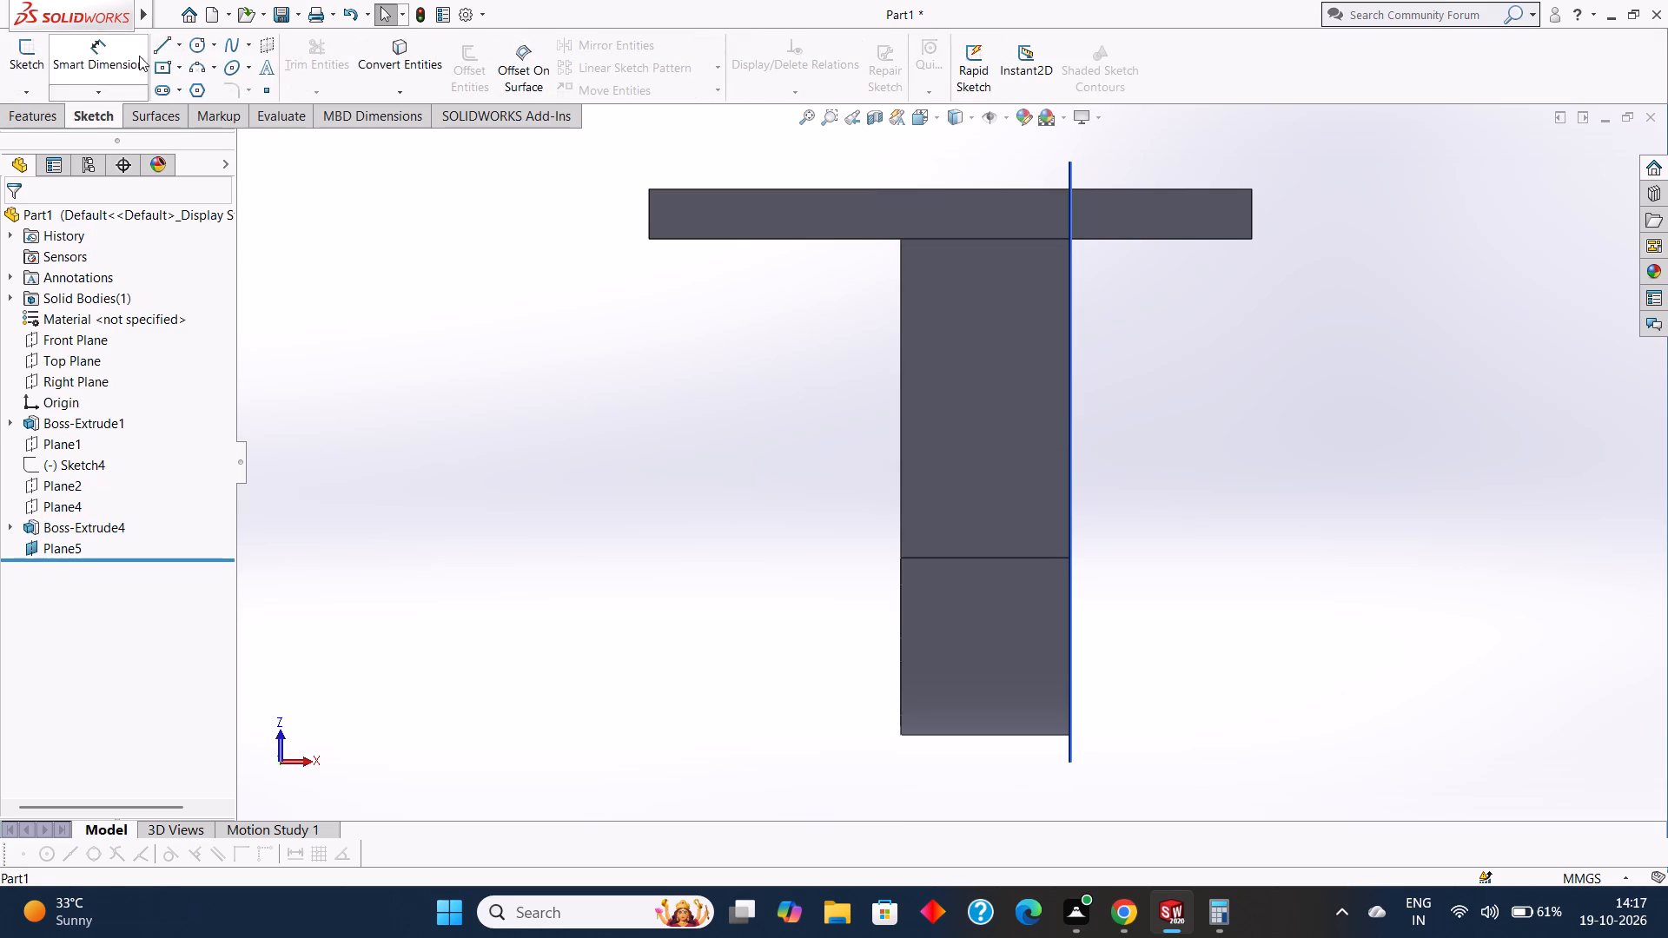
pyautogui.click(167, 37)
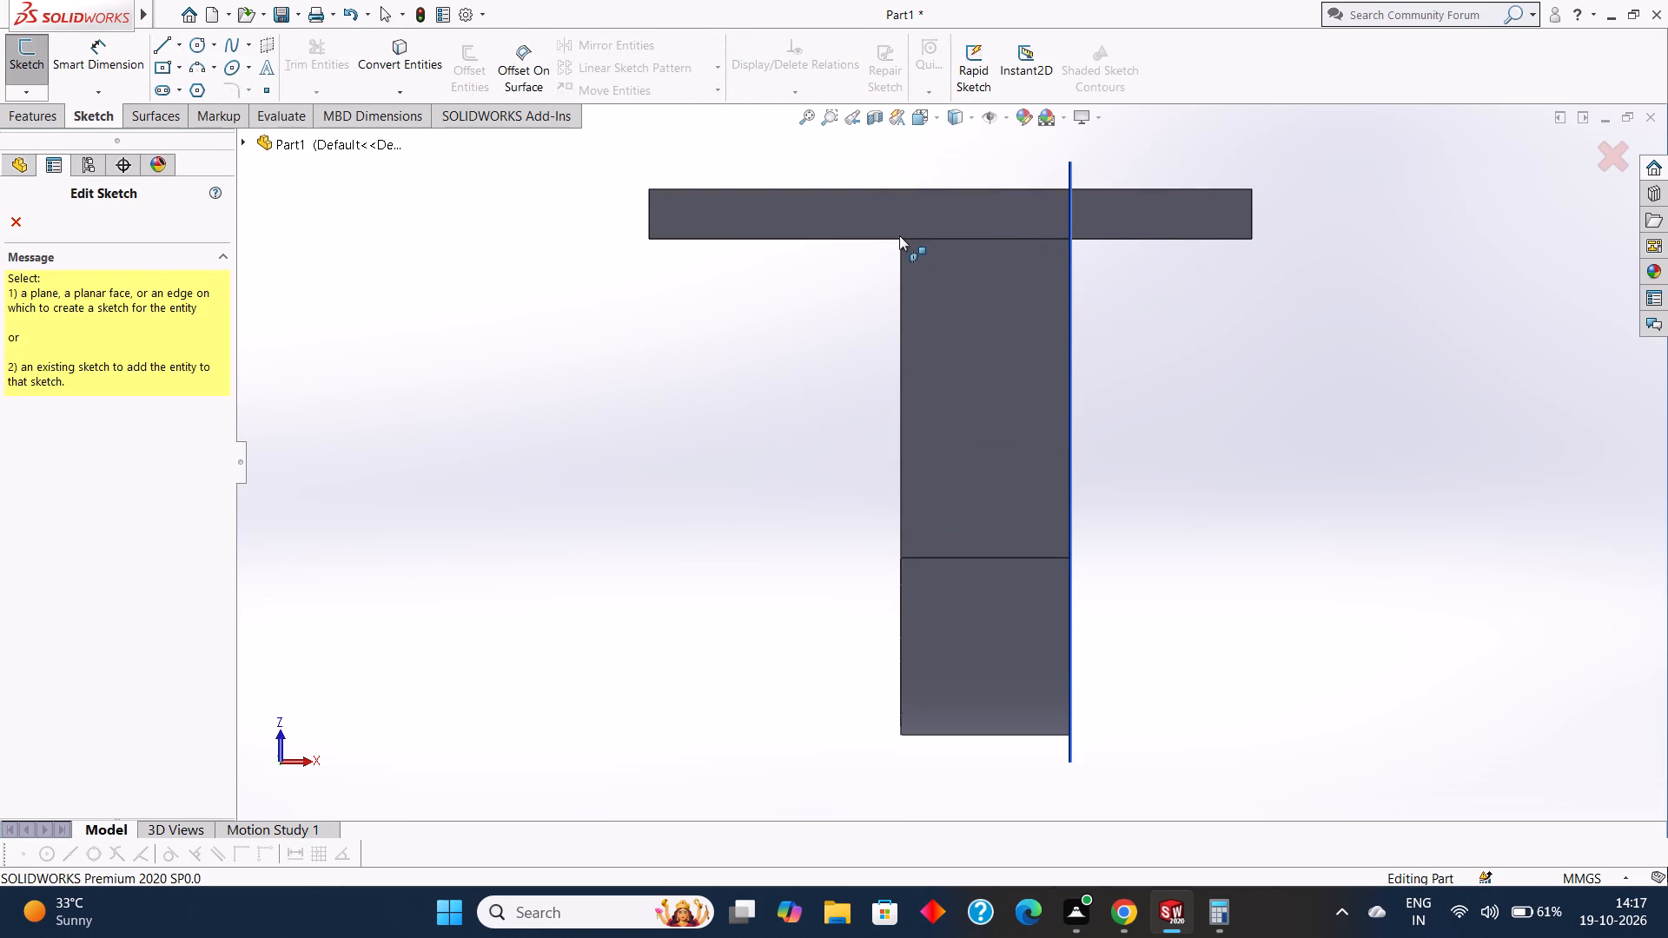
pyautogui.click(902, 239)
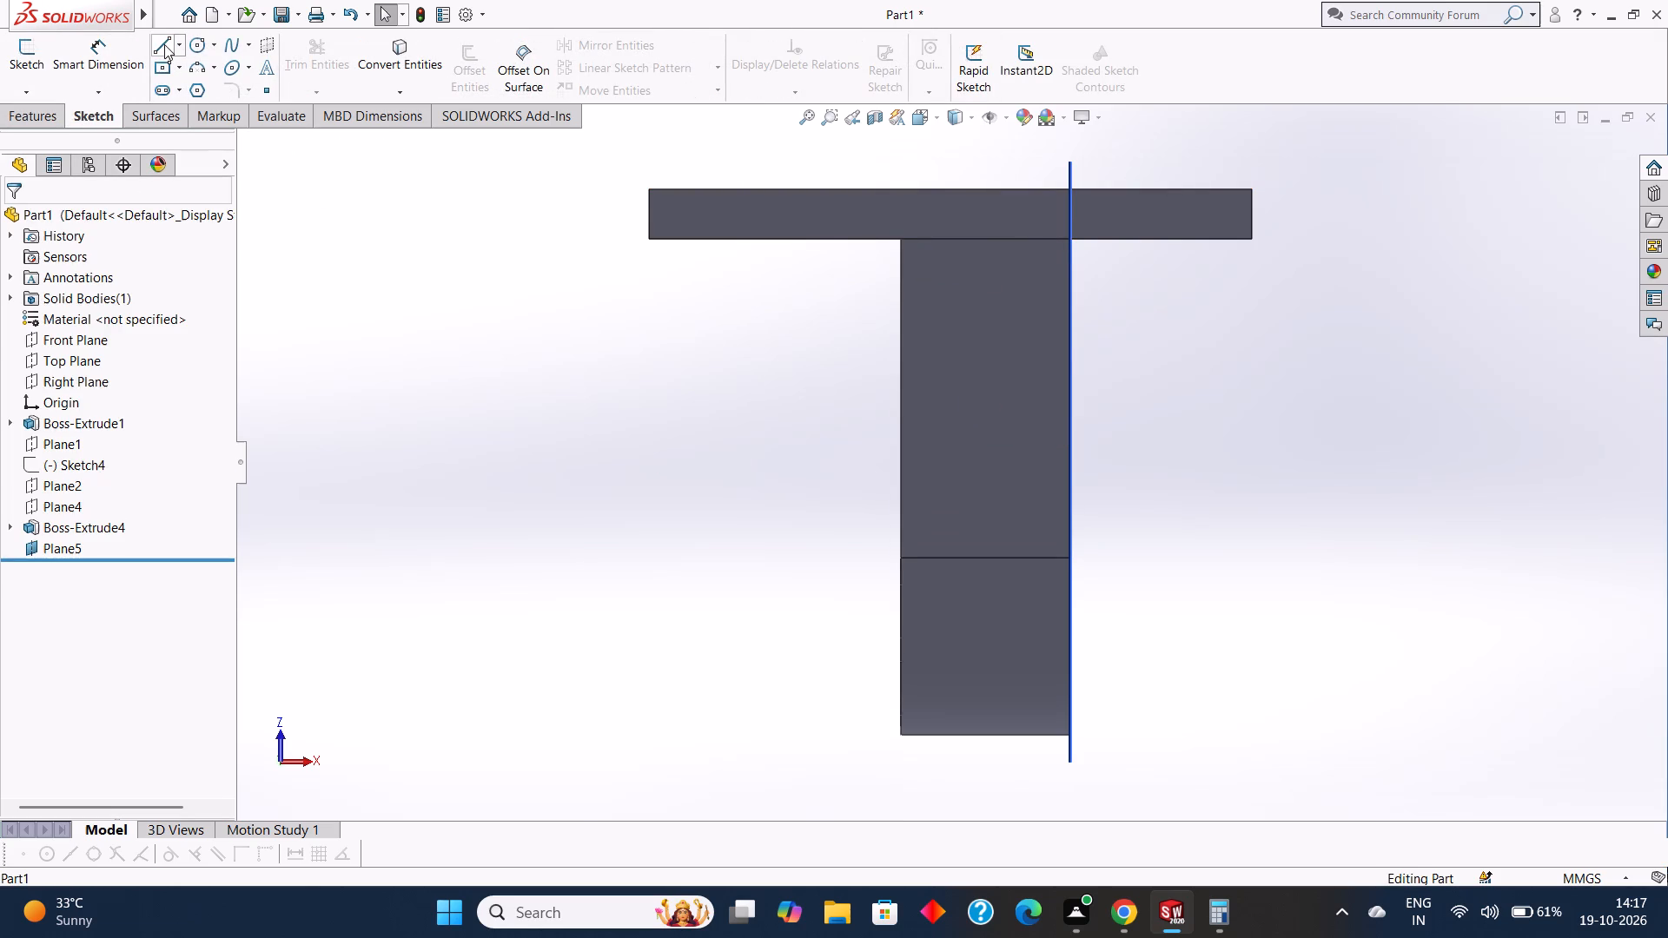
pyautogui.click(164, 44)
pyautogui.click(903, 239)
pyautogui.click(162, 39)
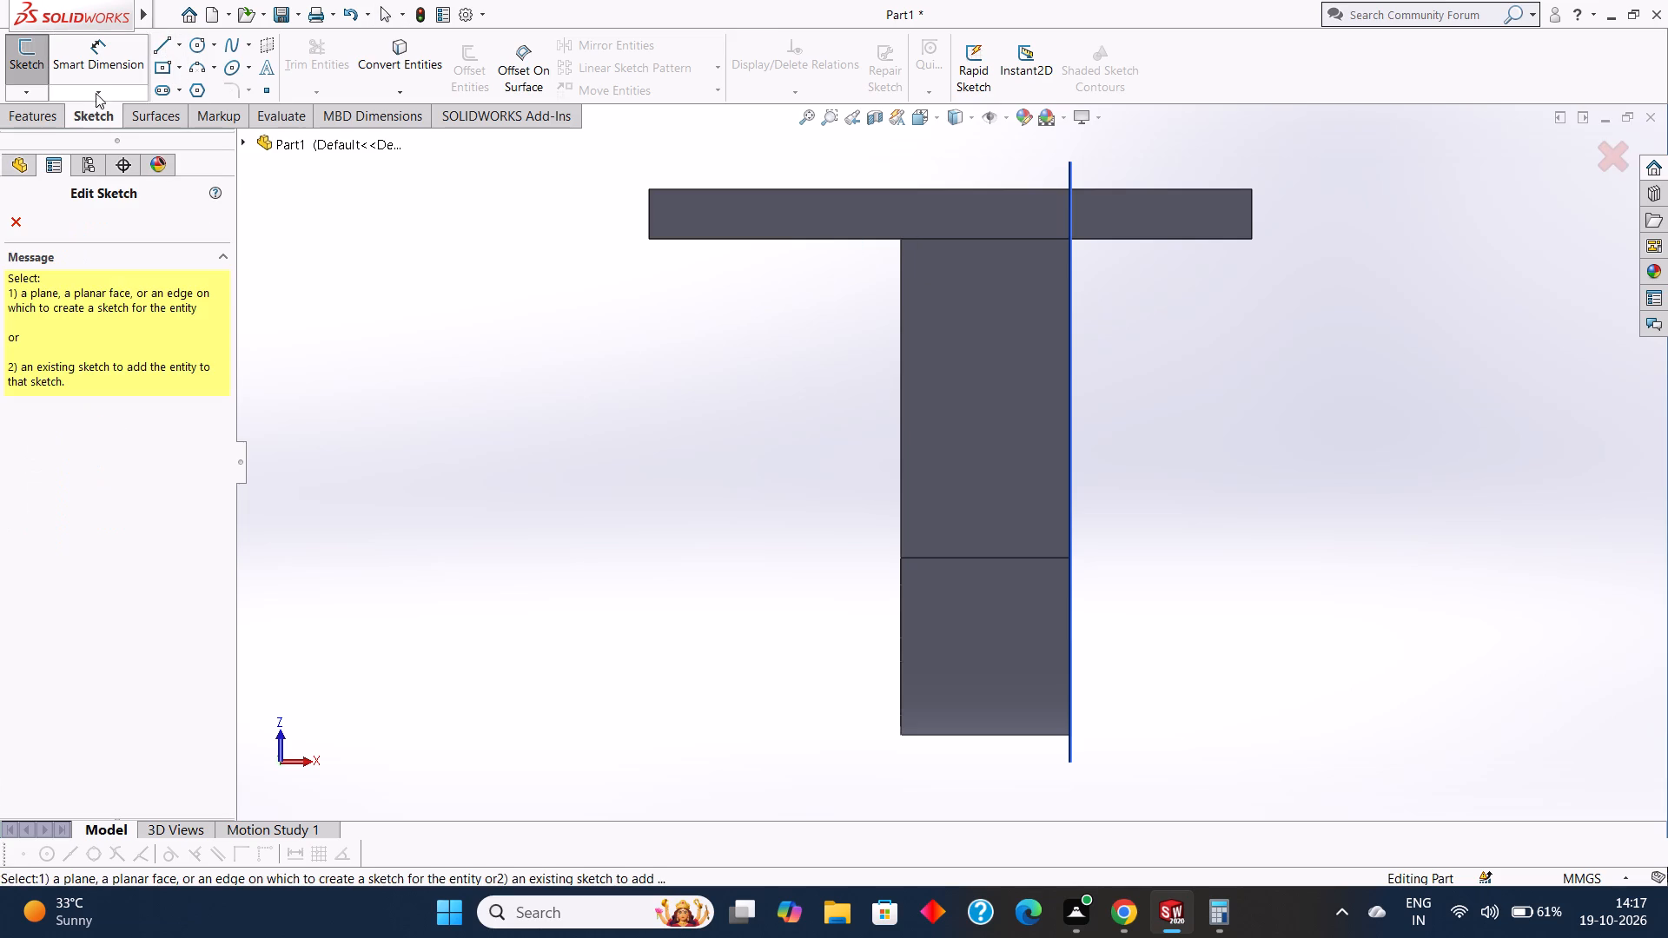
pyautogui.click(943, 269)
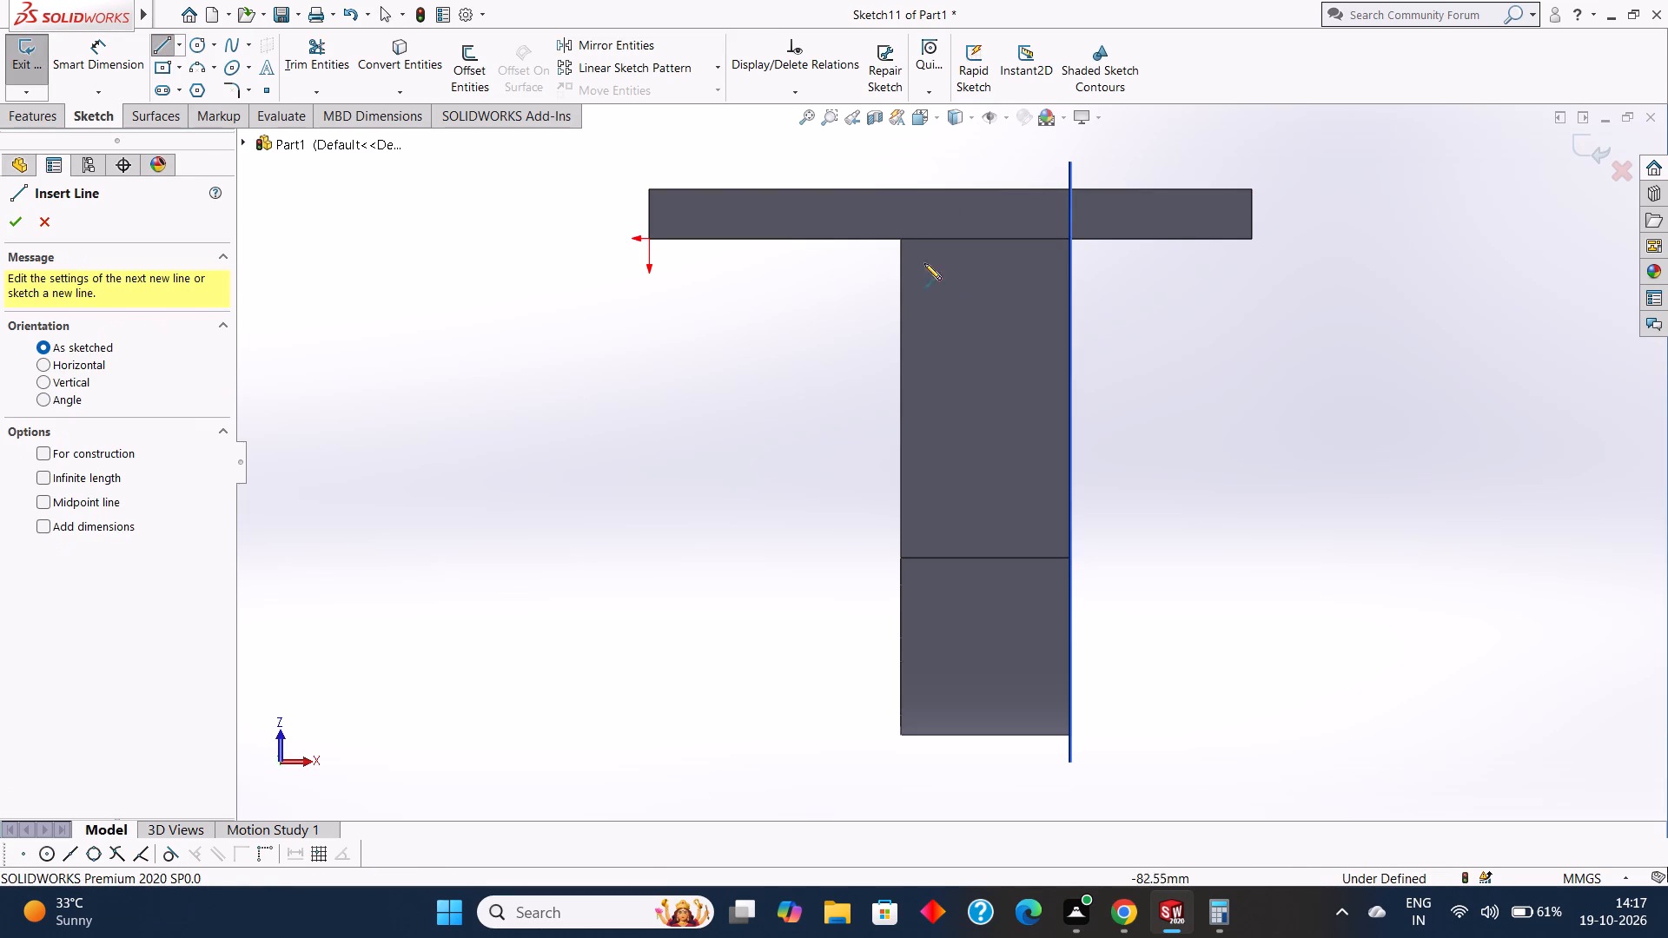
pyautogui.click(901, 236)
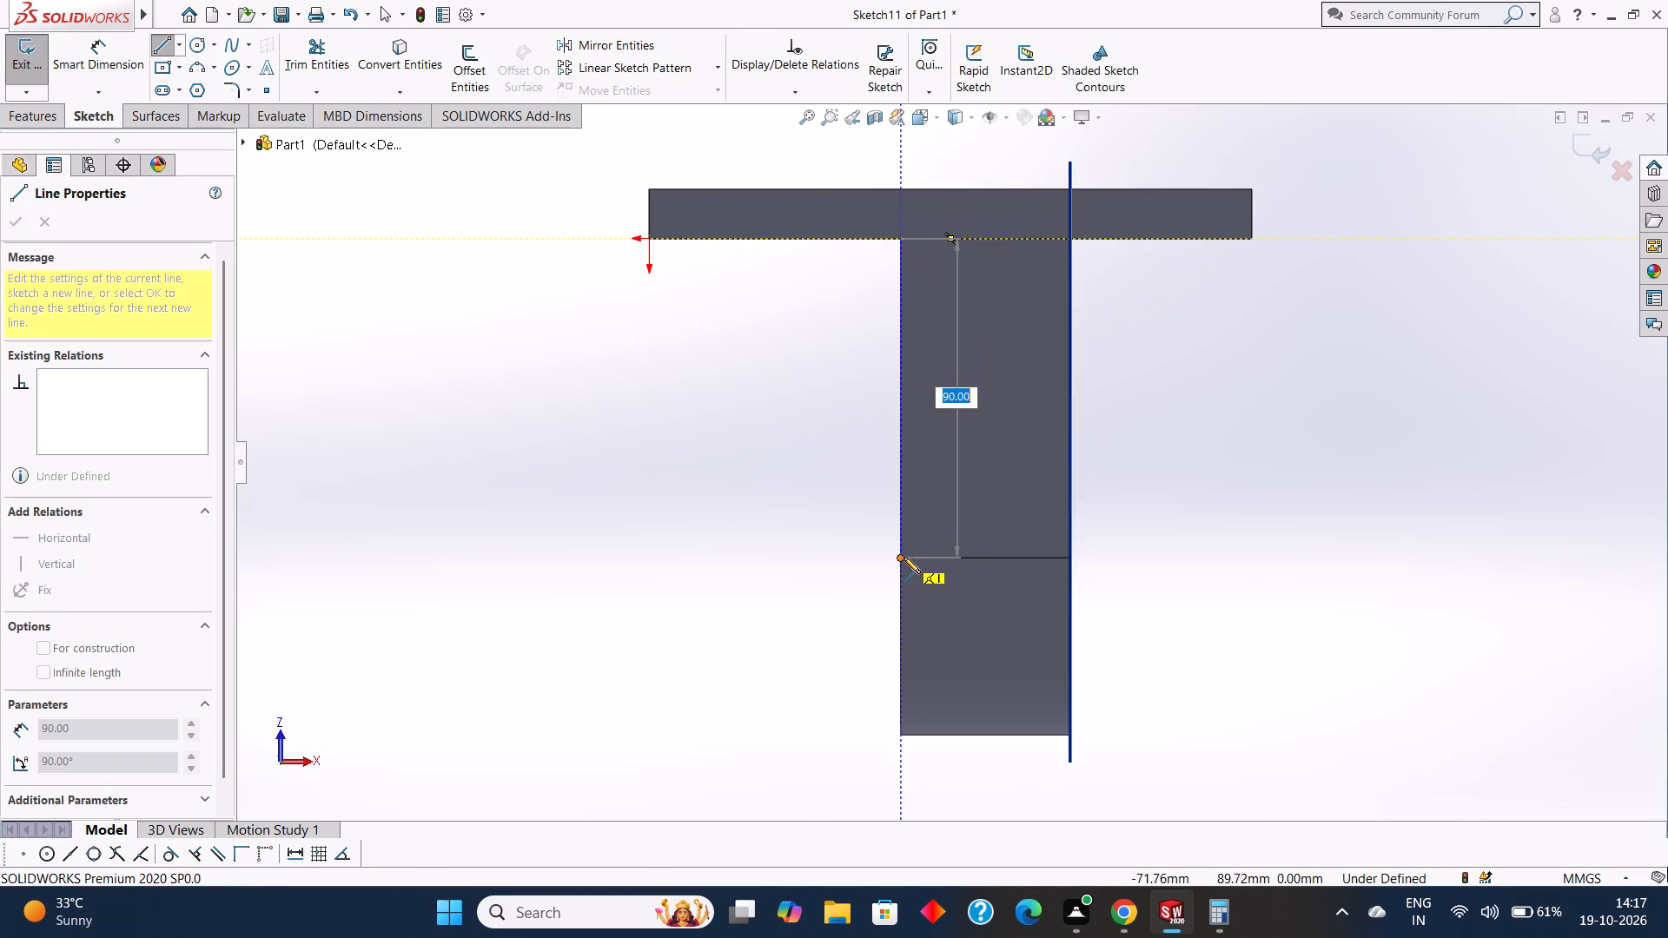
pyautogui.press('Escape')
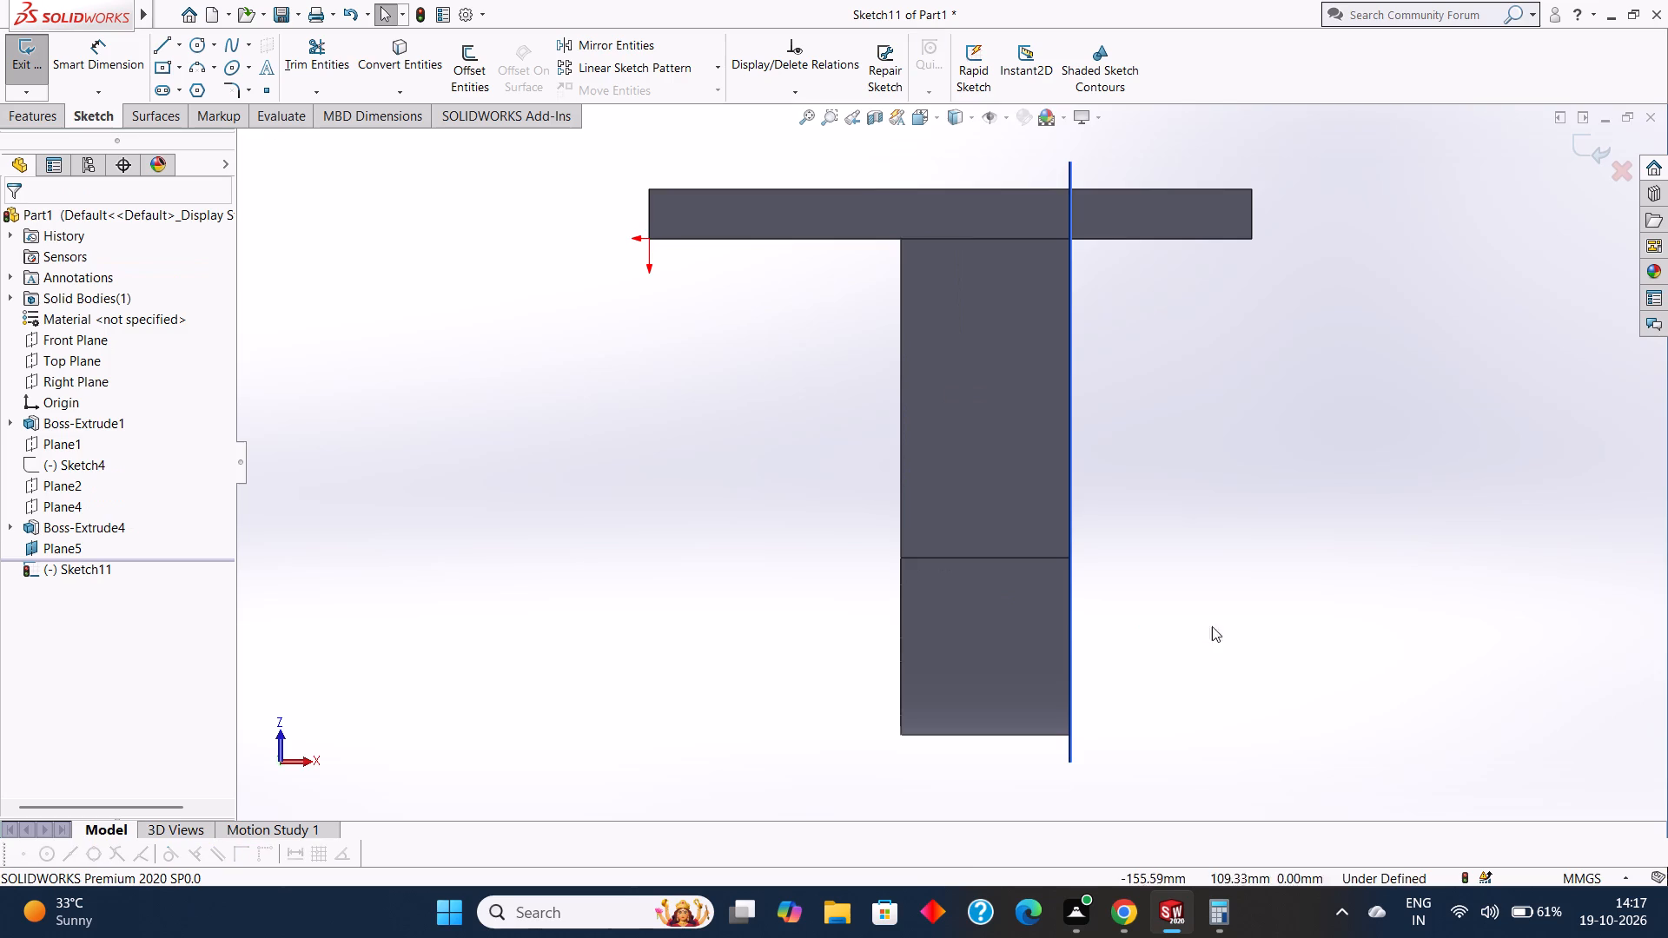
# Examine the upright, the base plate and the 119 mm offset plane from several angles, and exit the empty sketch.
pyautogui.moveTo(1271, 621); pyautogui.dragTo(1304, 365, button='middle')
pyautogui.moveTo(1301, 440); pyautogui.dragTo(1317, 340, button='middle')
pyautogui.scroll(1, 1317, 340)
pyautogui.moveTo(1328, 382); pyautogui.dragTo(1387, 380, button='middle')
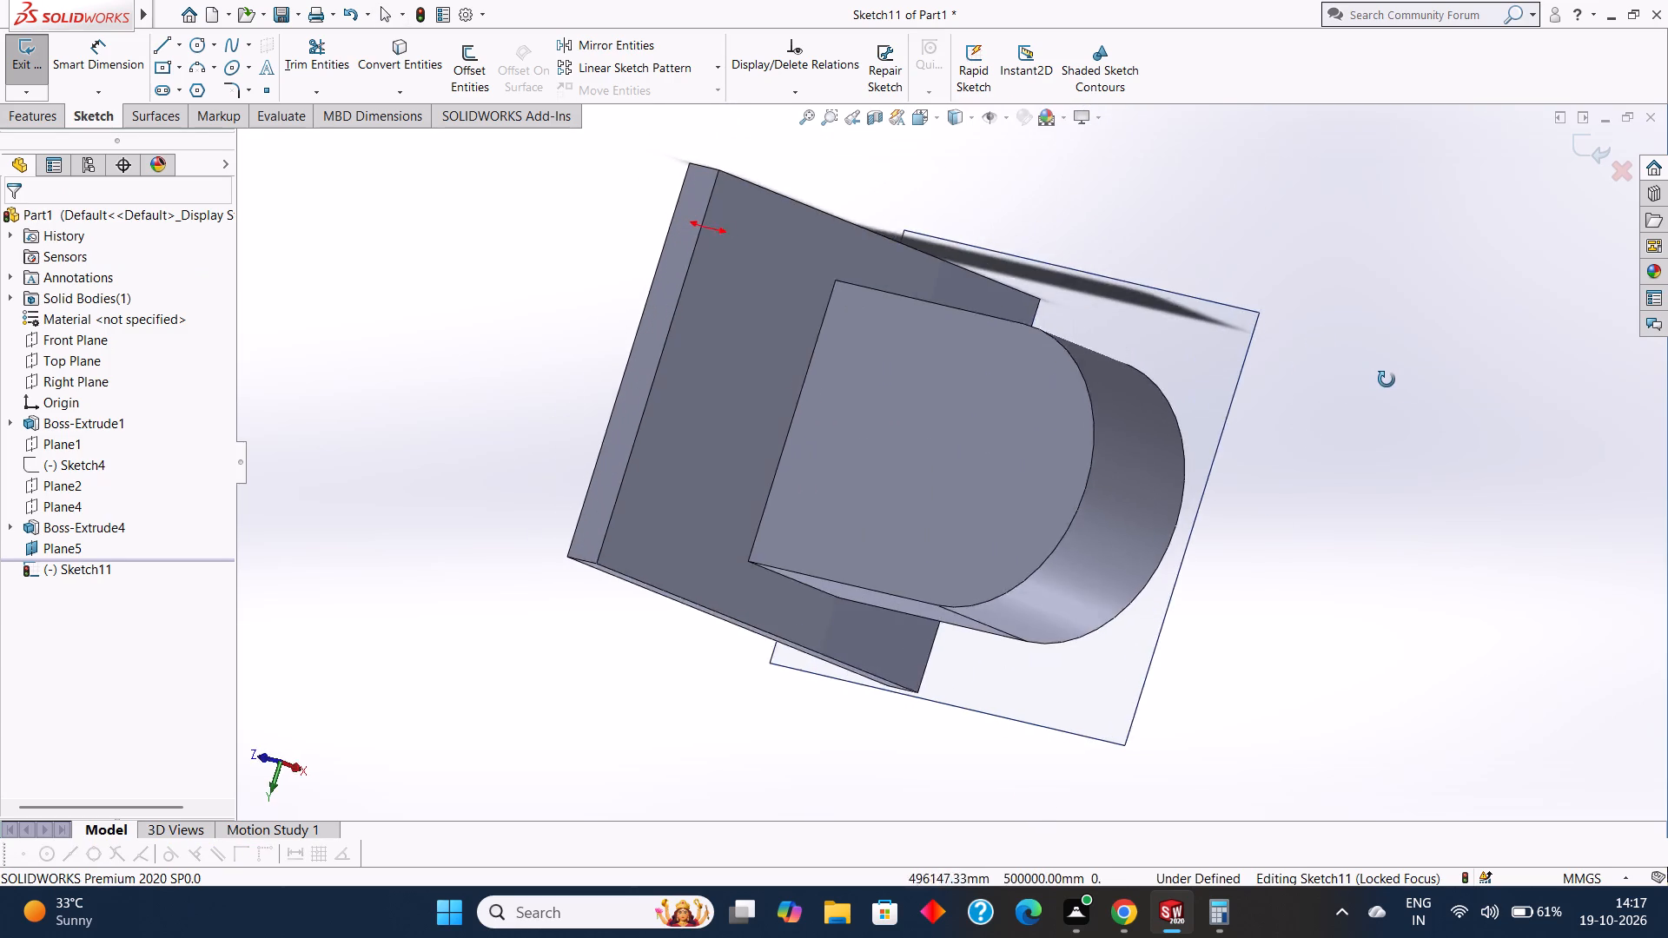
pyautogui.moveTo(1387, 380); pyautogui.dragTo(1404, 393, button='middle')
pyautogui.moveTo(1360, 398); pyautogui.dragTo(1402, 433, button='middle')
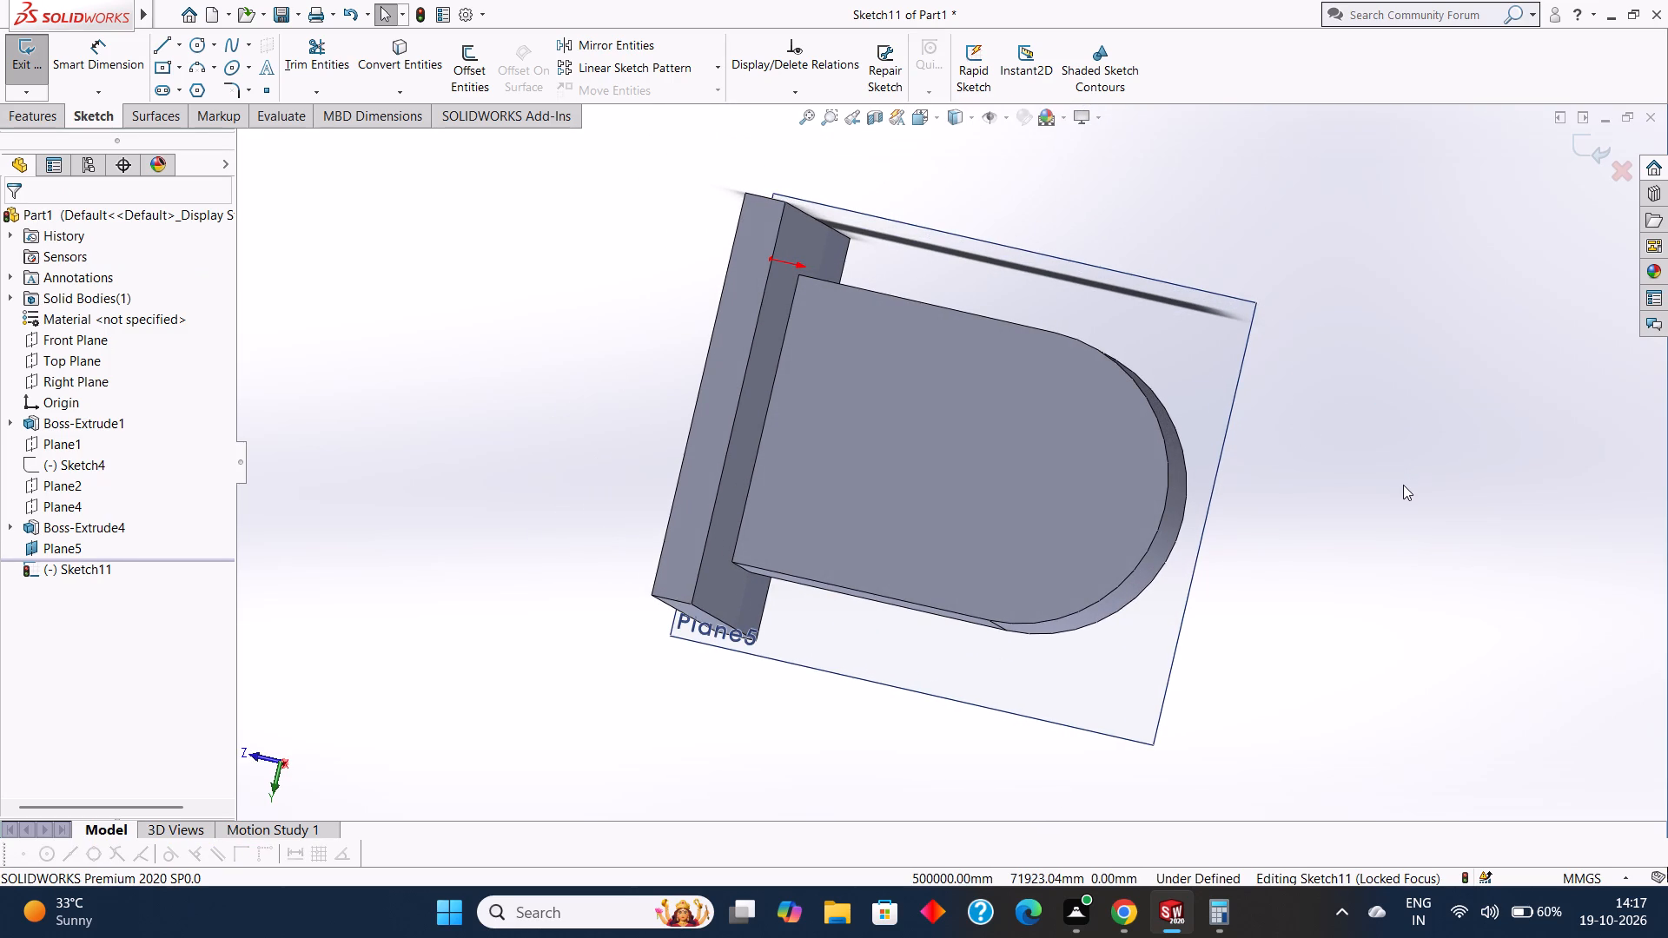
pyautogui.moveTo(1421, 480); pyautogui.dragTo(1444, 470, button='middle')
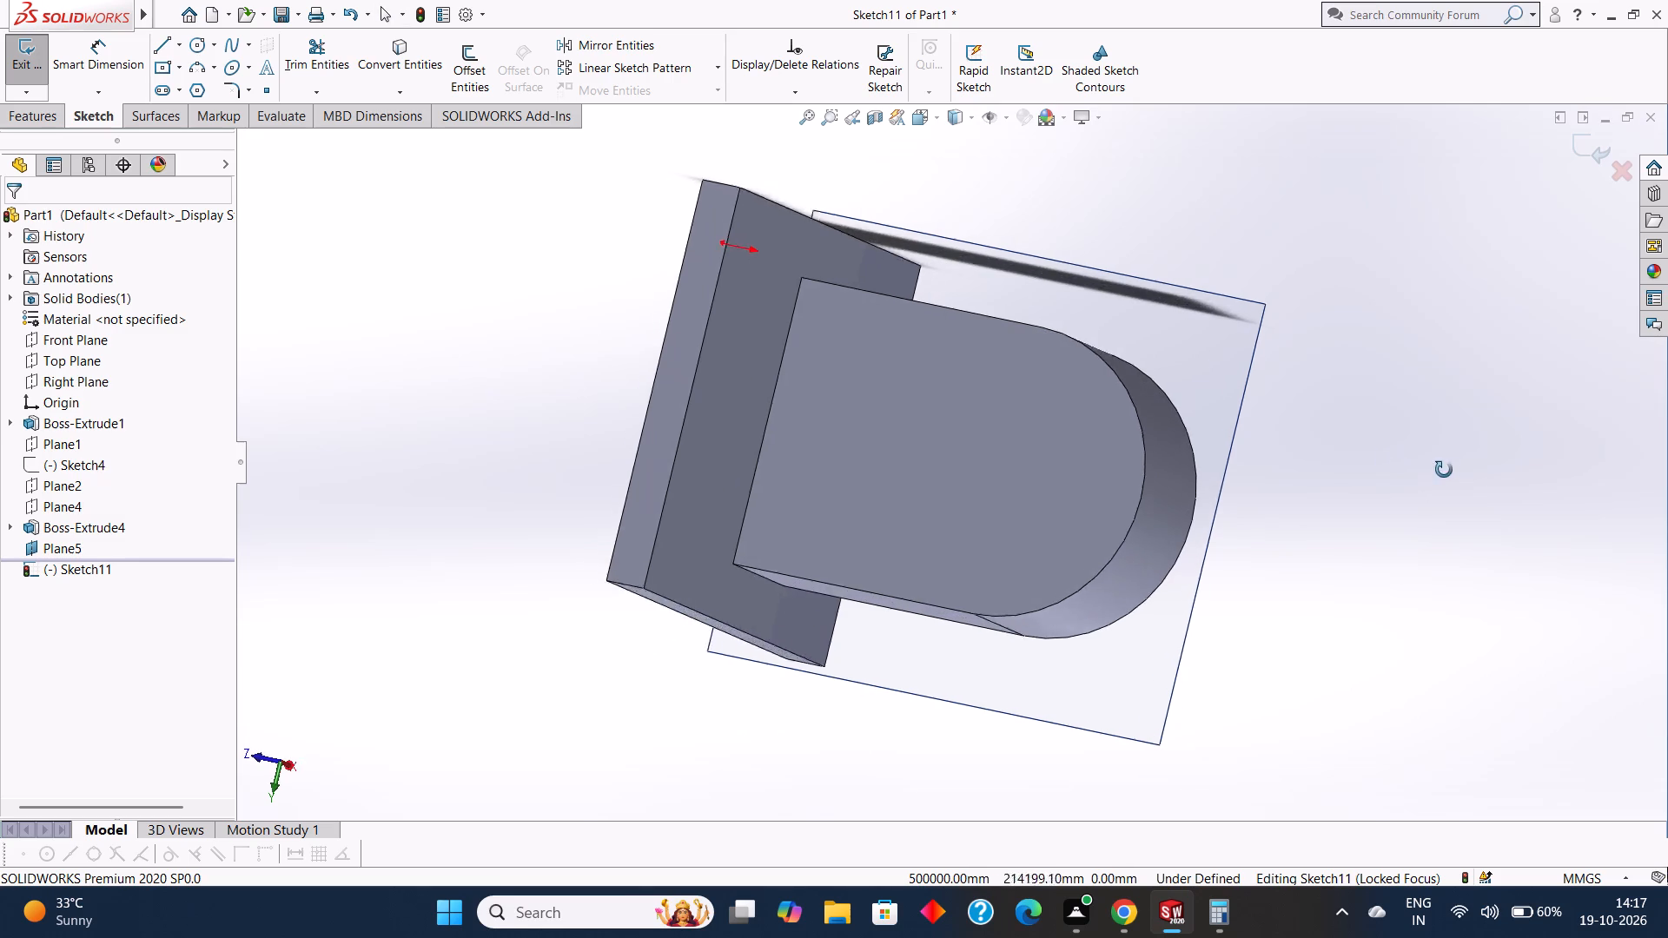
pyautogui.moveTo(1444, 470); pyautogui.dragTo(1444, 467, button='middle')
pyautogui.moveTo(1417, 459); pyautogui.dragTo(1141, 353, button='middle')
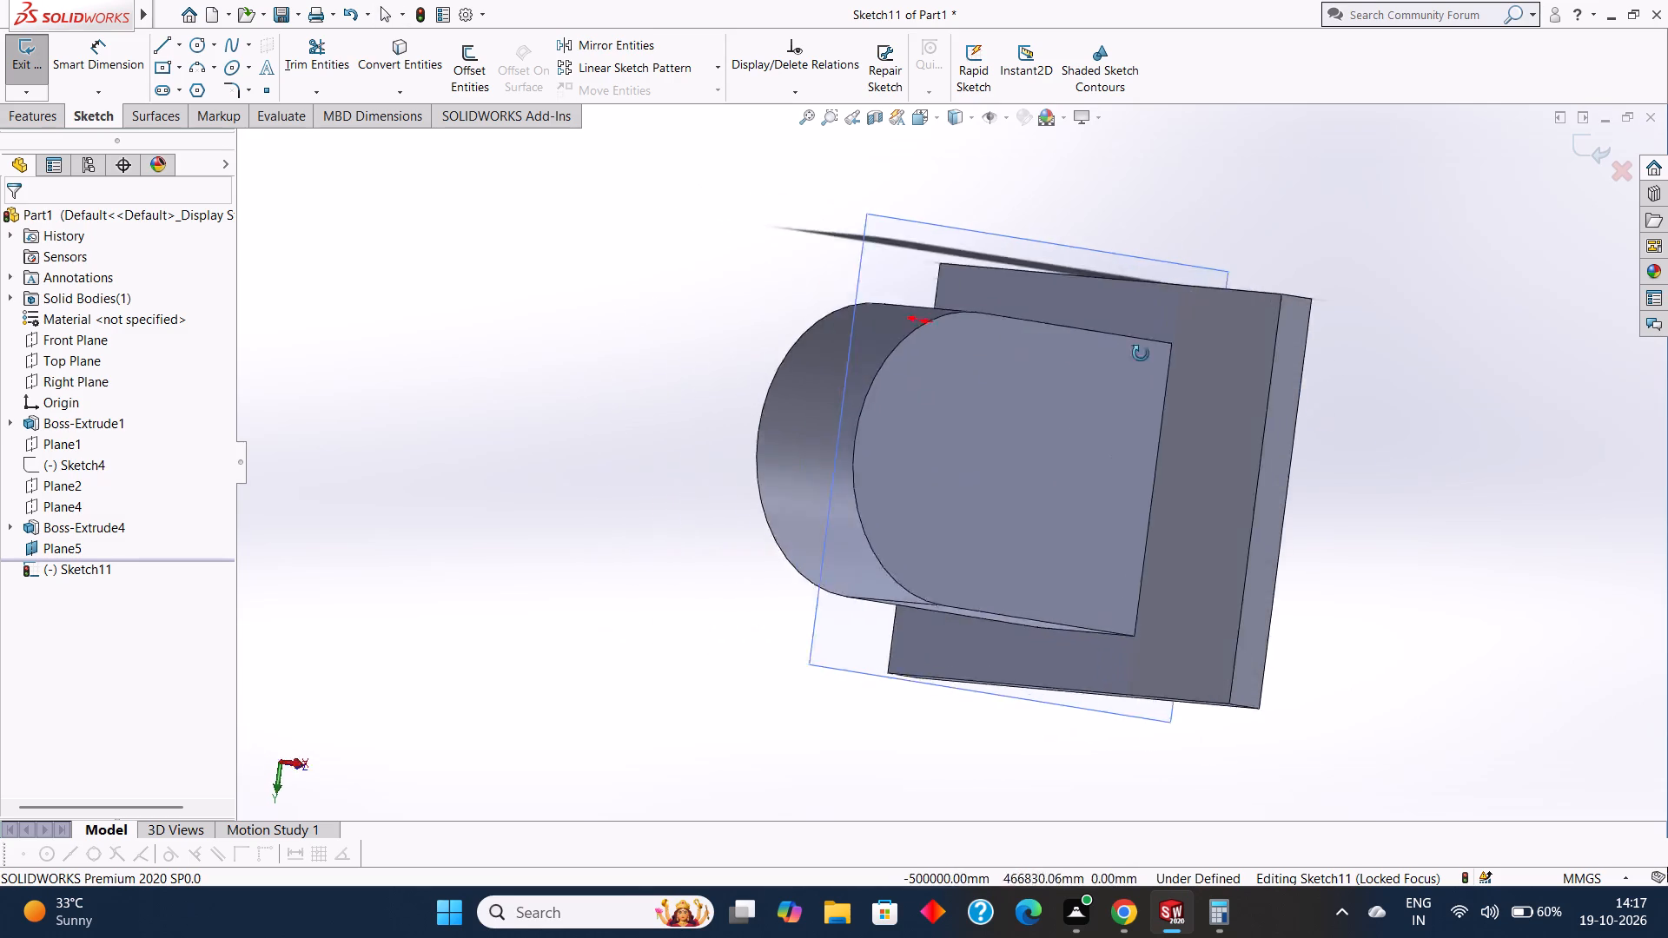
pyautogui.moveTo(1141, 353); pyautogui.dragTo(1039, 384, button='middle')
pyautogui.click(952, 286)
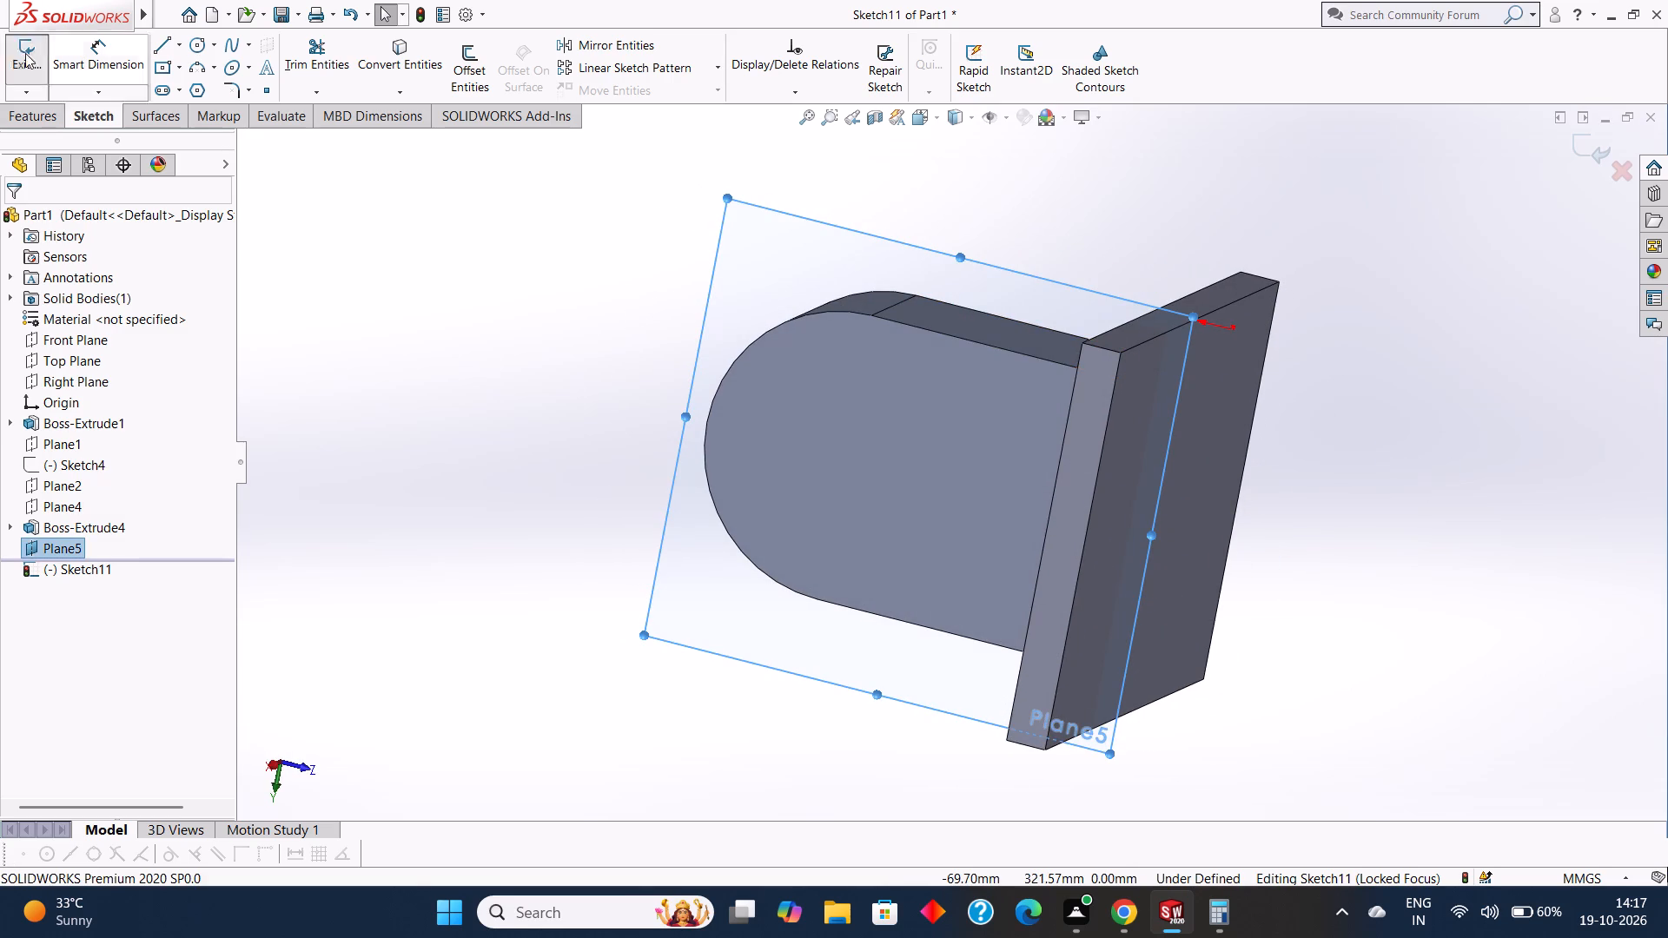
pyautogui.click(1, 56)
pyautogui.click(17, 57)
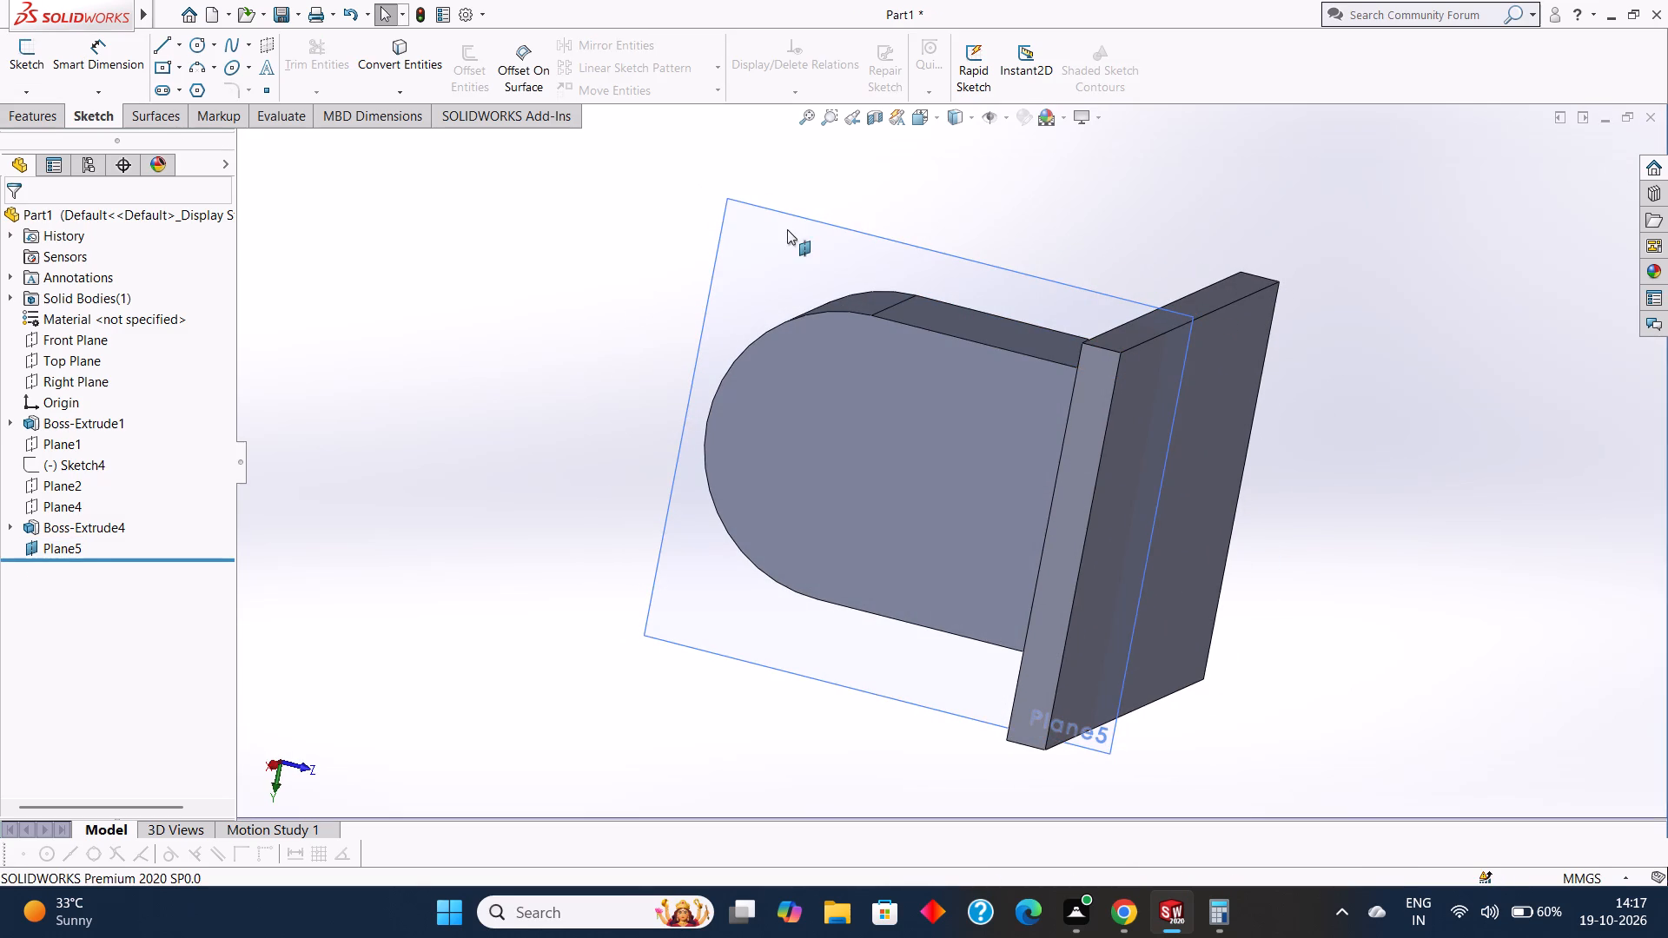
# On a new sketch on the 119 mm offset plane, draw a closed 210 x 100 mm rectangle from the upright's base corners using lines.
pyautogui.click(787, 229)
pyautogui.click(857, 177)
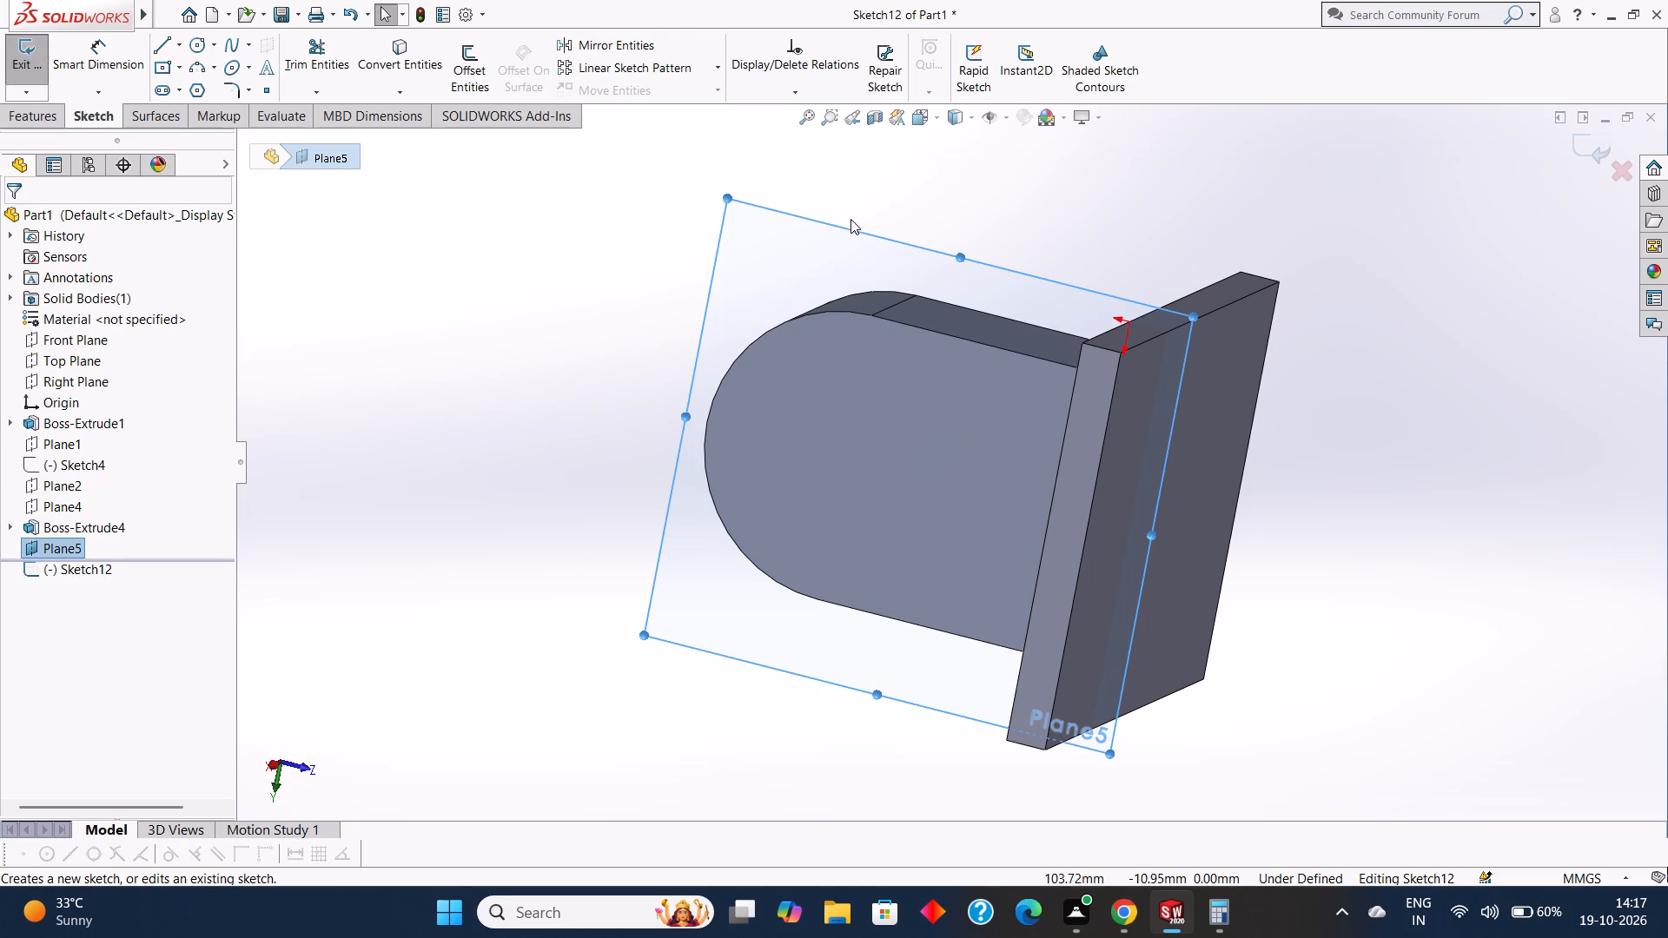
pyautogui.hotkey('ctrl', '8')
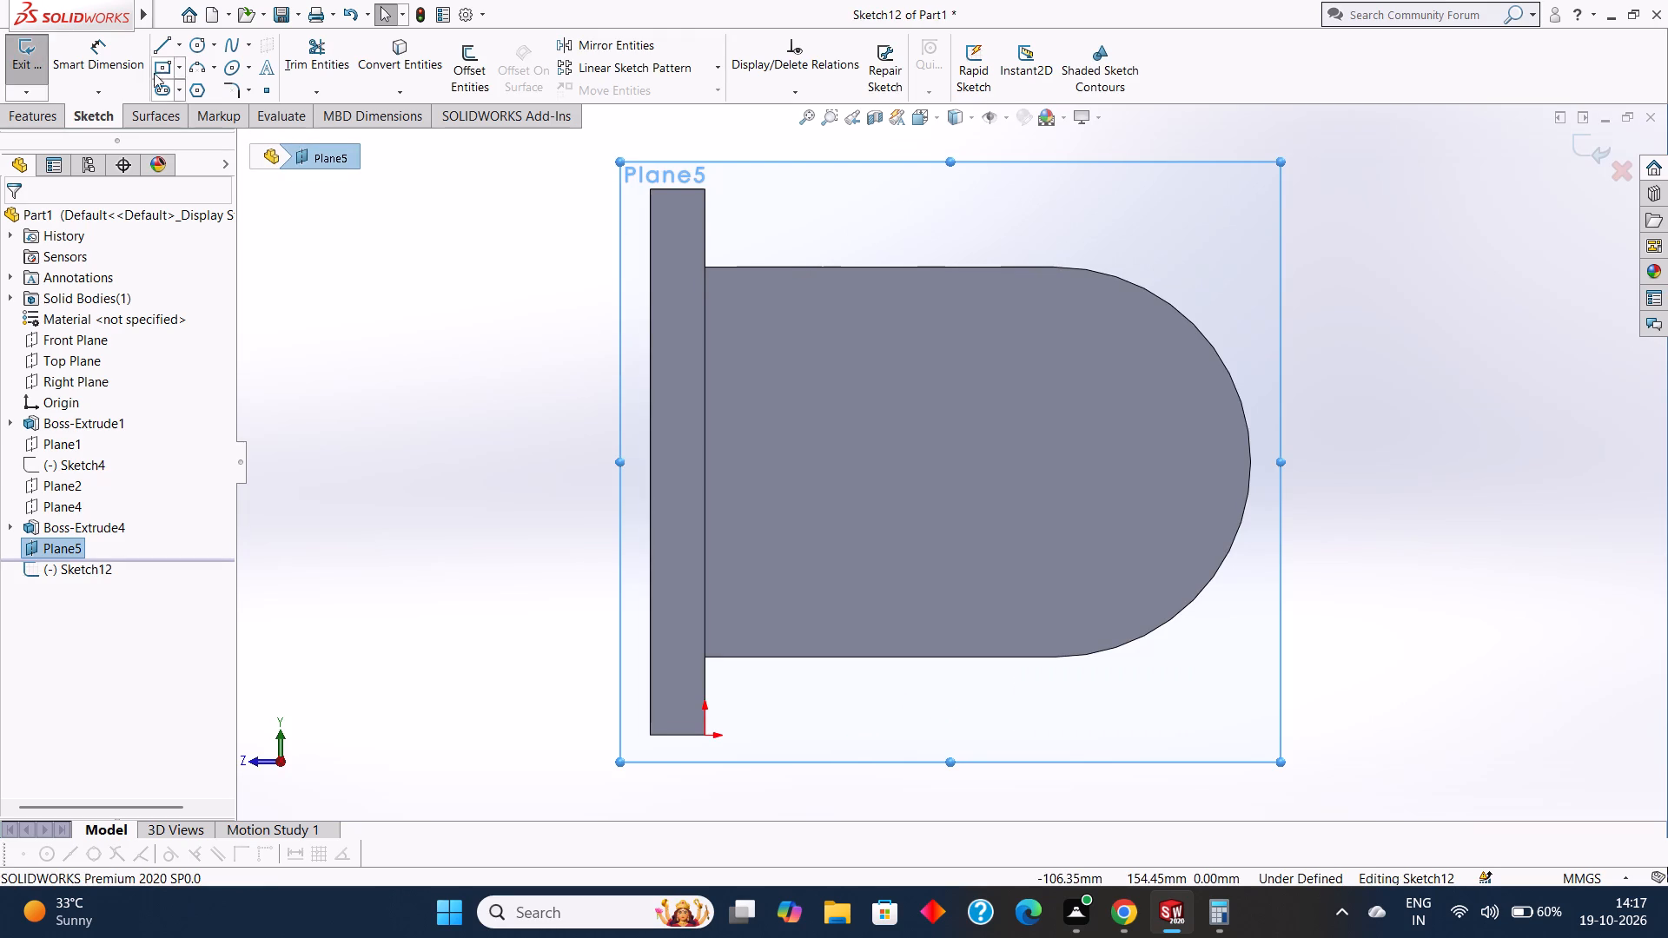
pyautogui.click(158, 39)
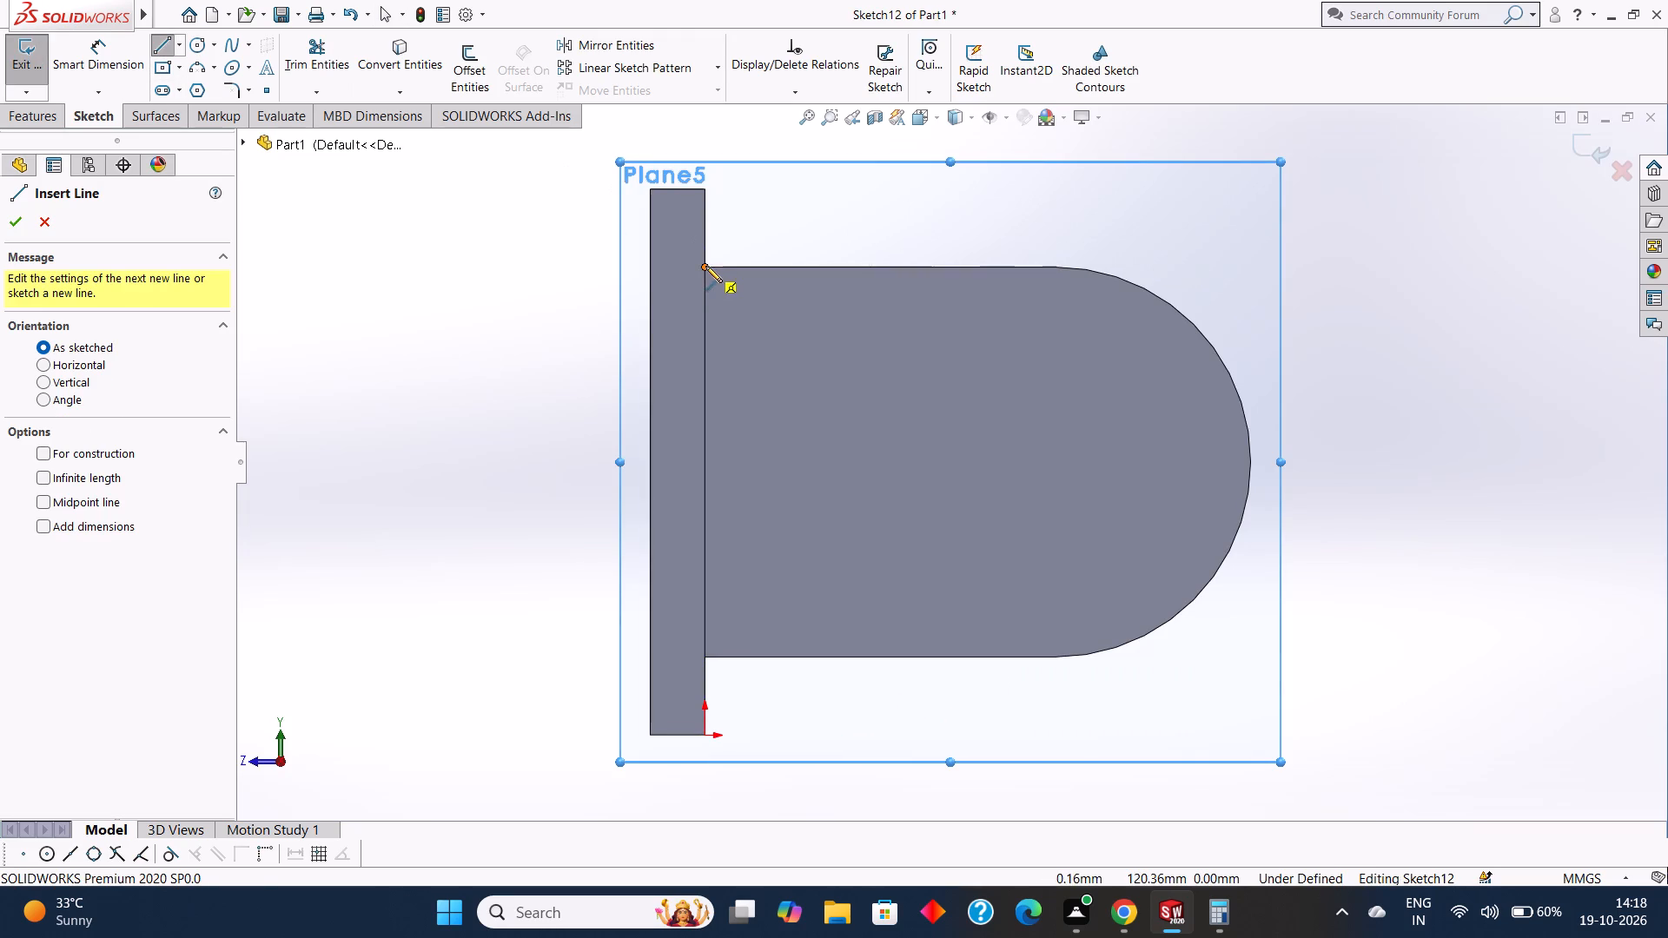
pyautogui.click(705, 266)
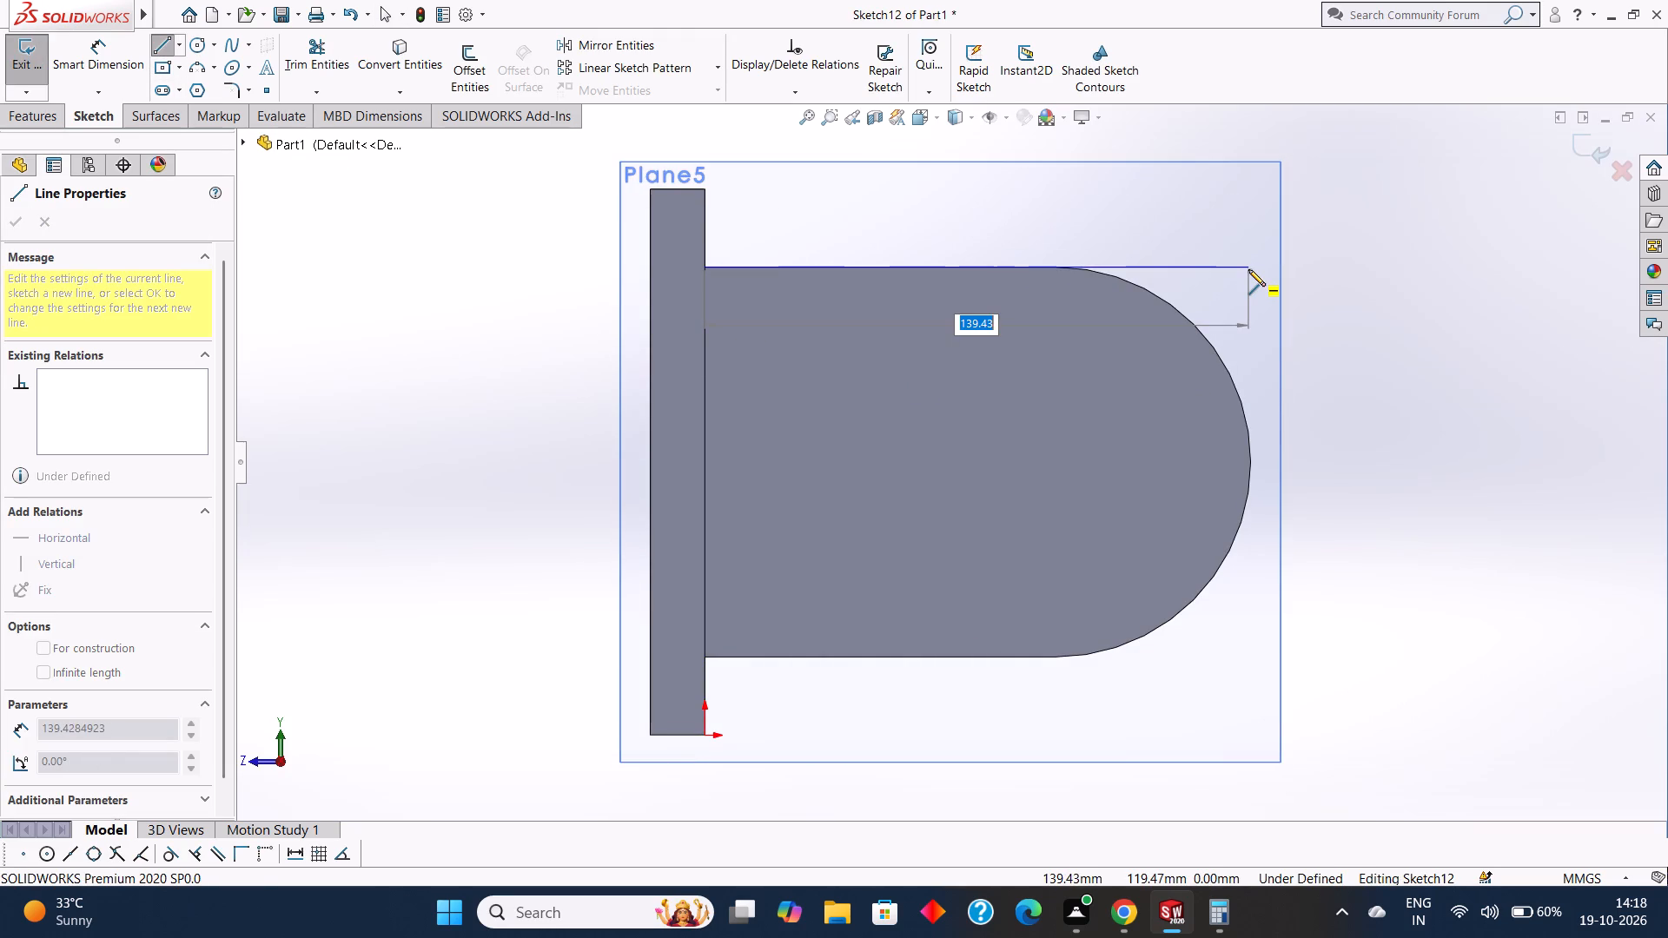
pyautogui.write('210')
pyautogui.press('Return')
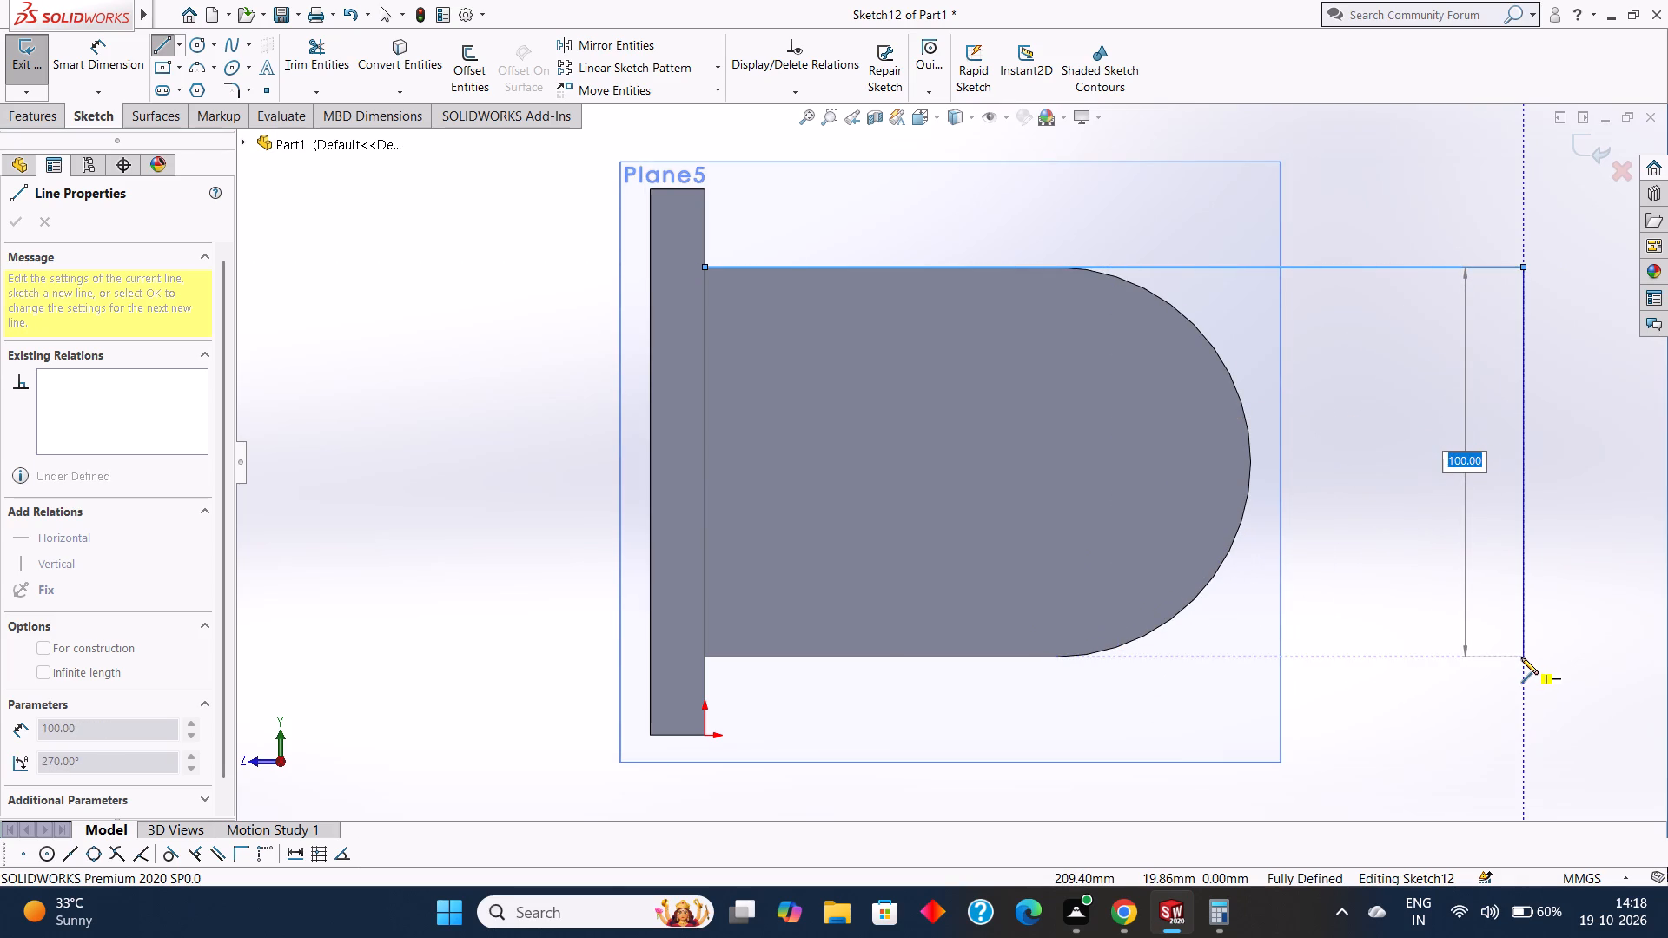
pyautogui.click(1521, 657)
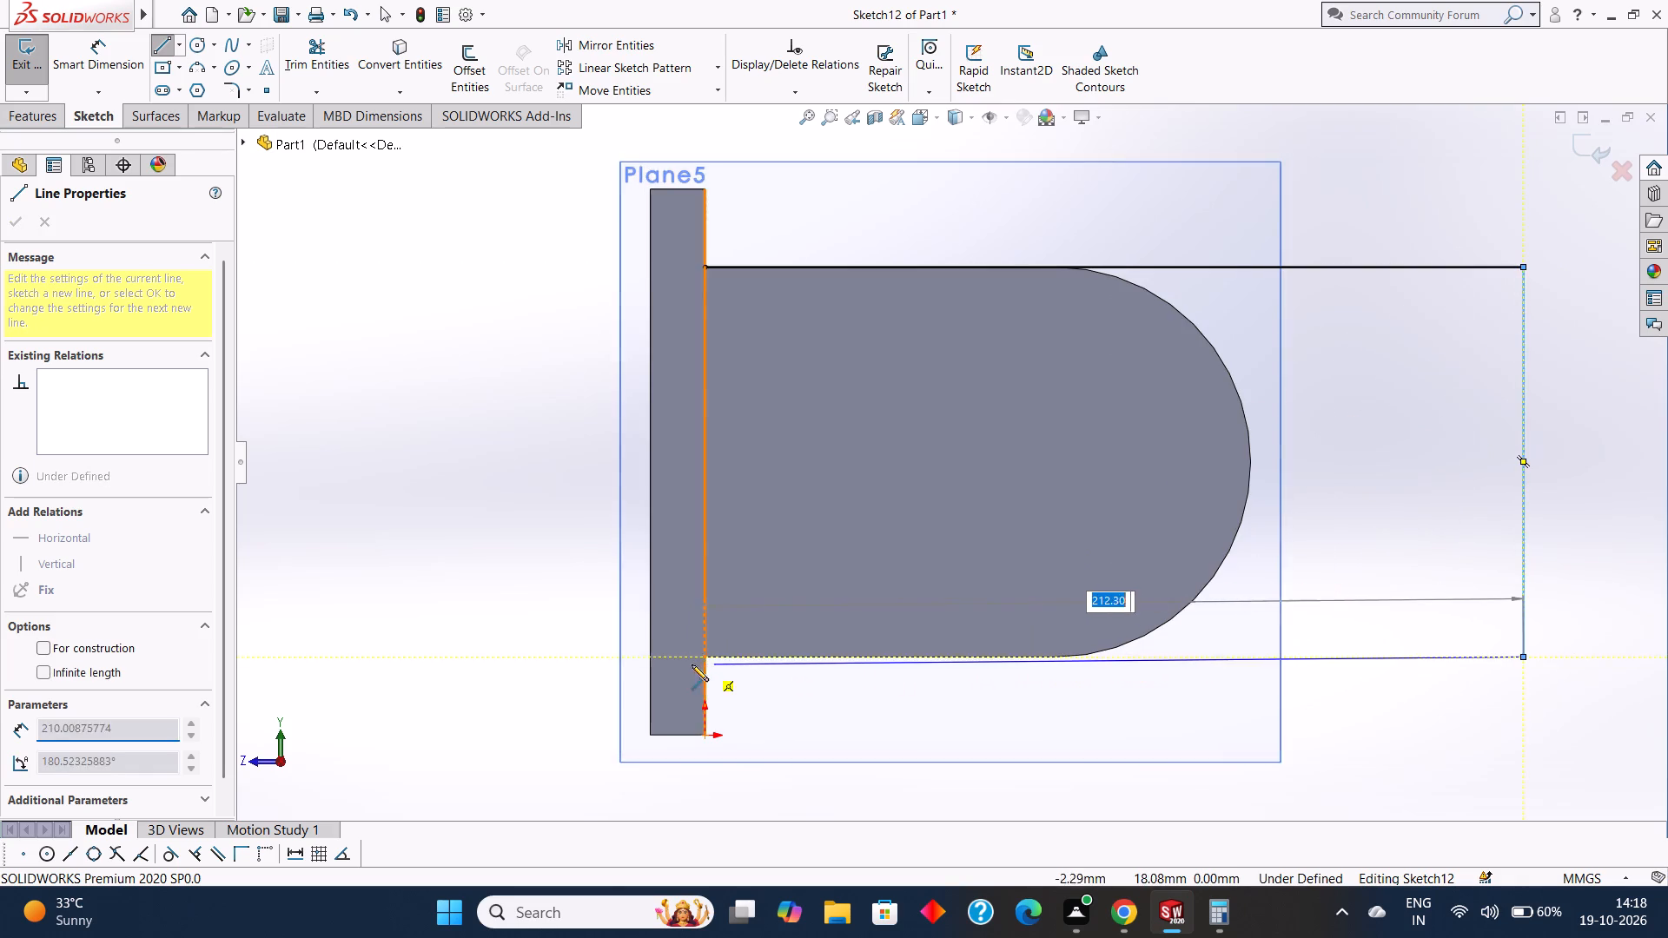
pyautogui.click(705, 657)
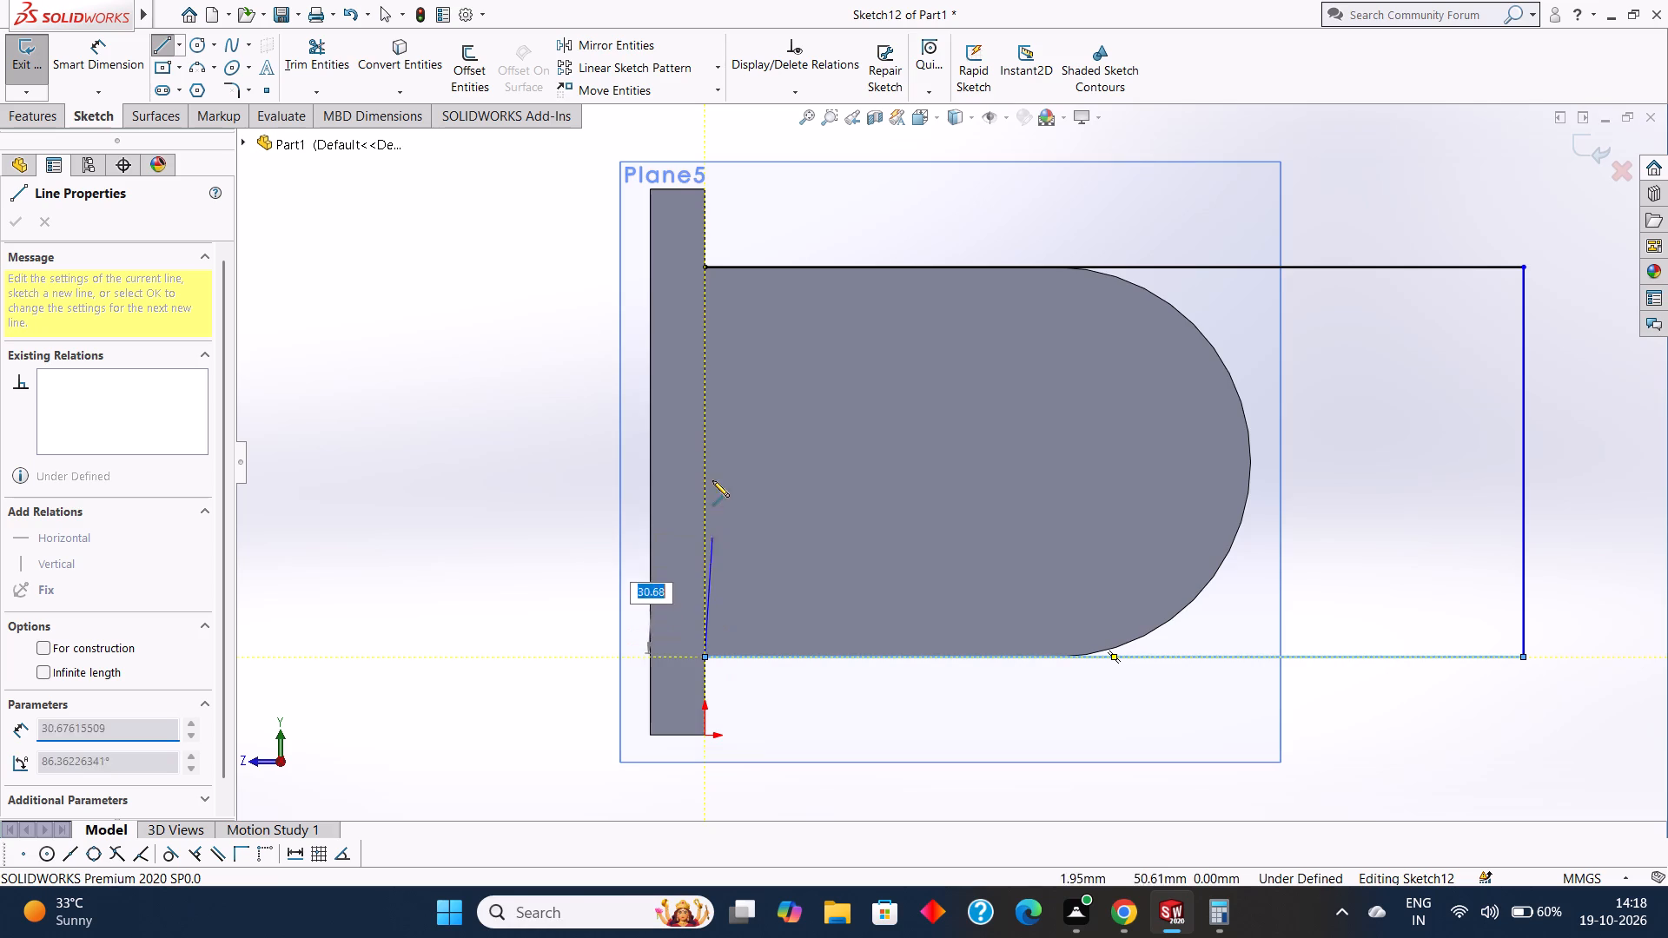
pyautogui.click(704, 266)
pyautogui.press('Escape')
pyautogui.press('Escape')
pyautogui.press('Escape')
pyautogui.press('Escape')
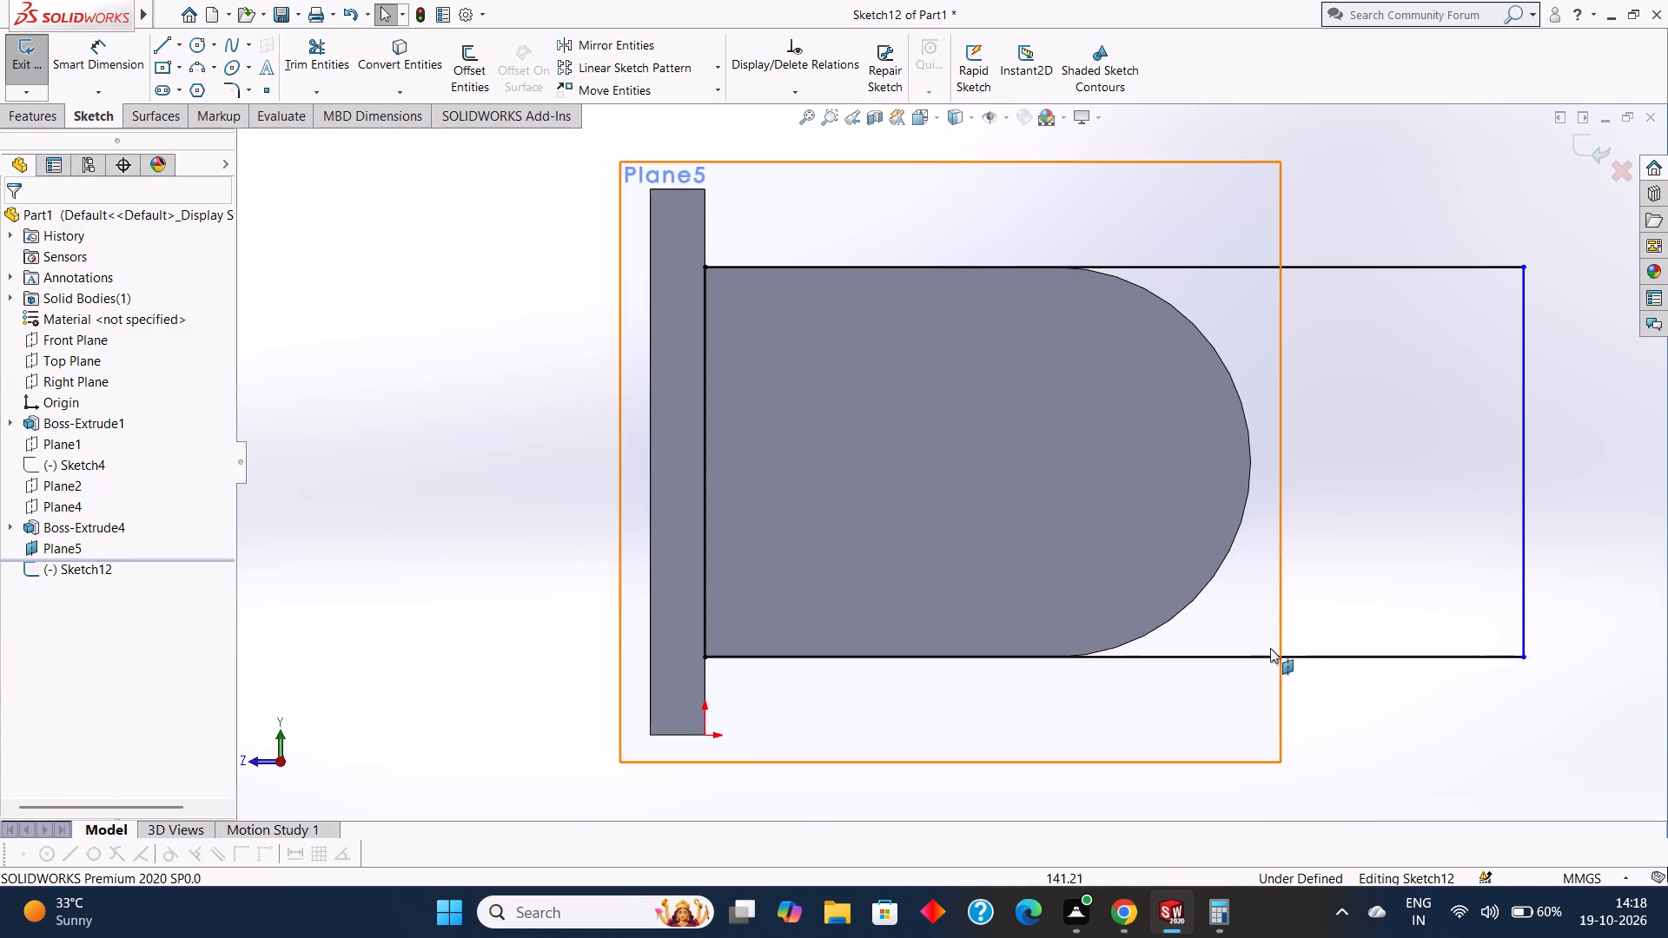
# Extrude the 210 x 100 mm rectangle 16 mm away from the upright, merged with the existing body.
pyautogui.moveTo(1446, 698); pyautogui.dragTo(1362, 455, button='middle')
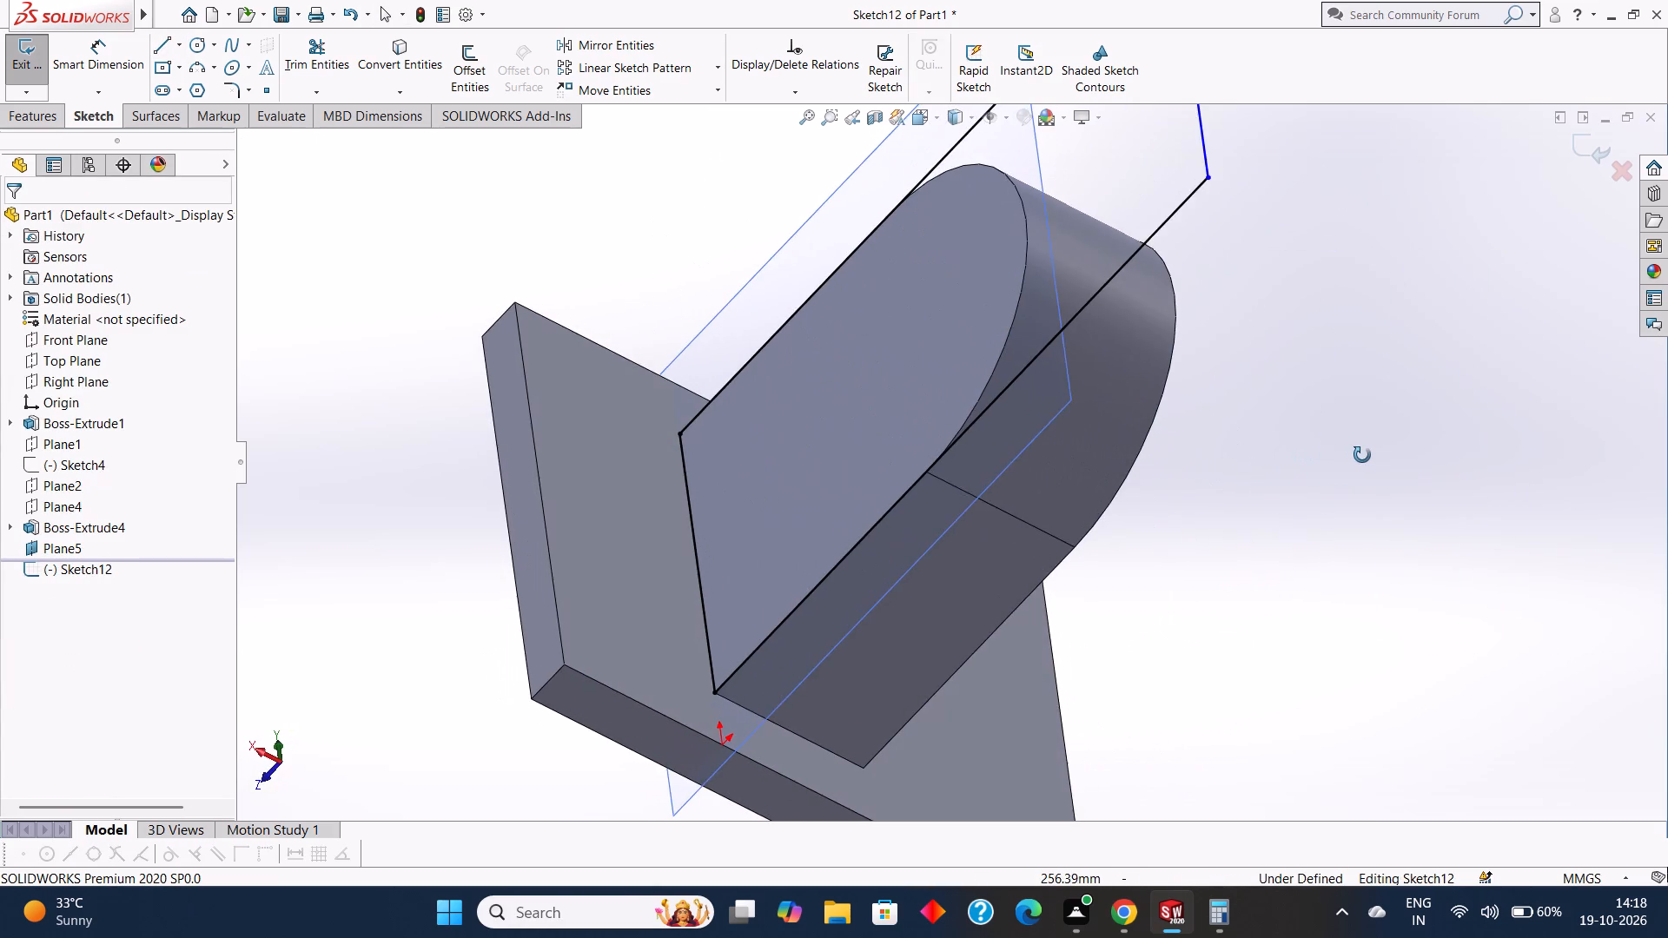
pyautogui.moveTo(1362, 455); pyautogui.dragTo(1364, 462, button='middle')
pyautogui.scroll(3, 1361, 466)
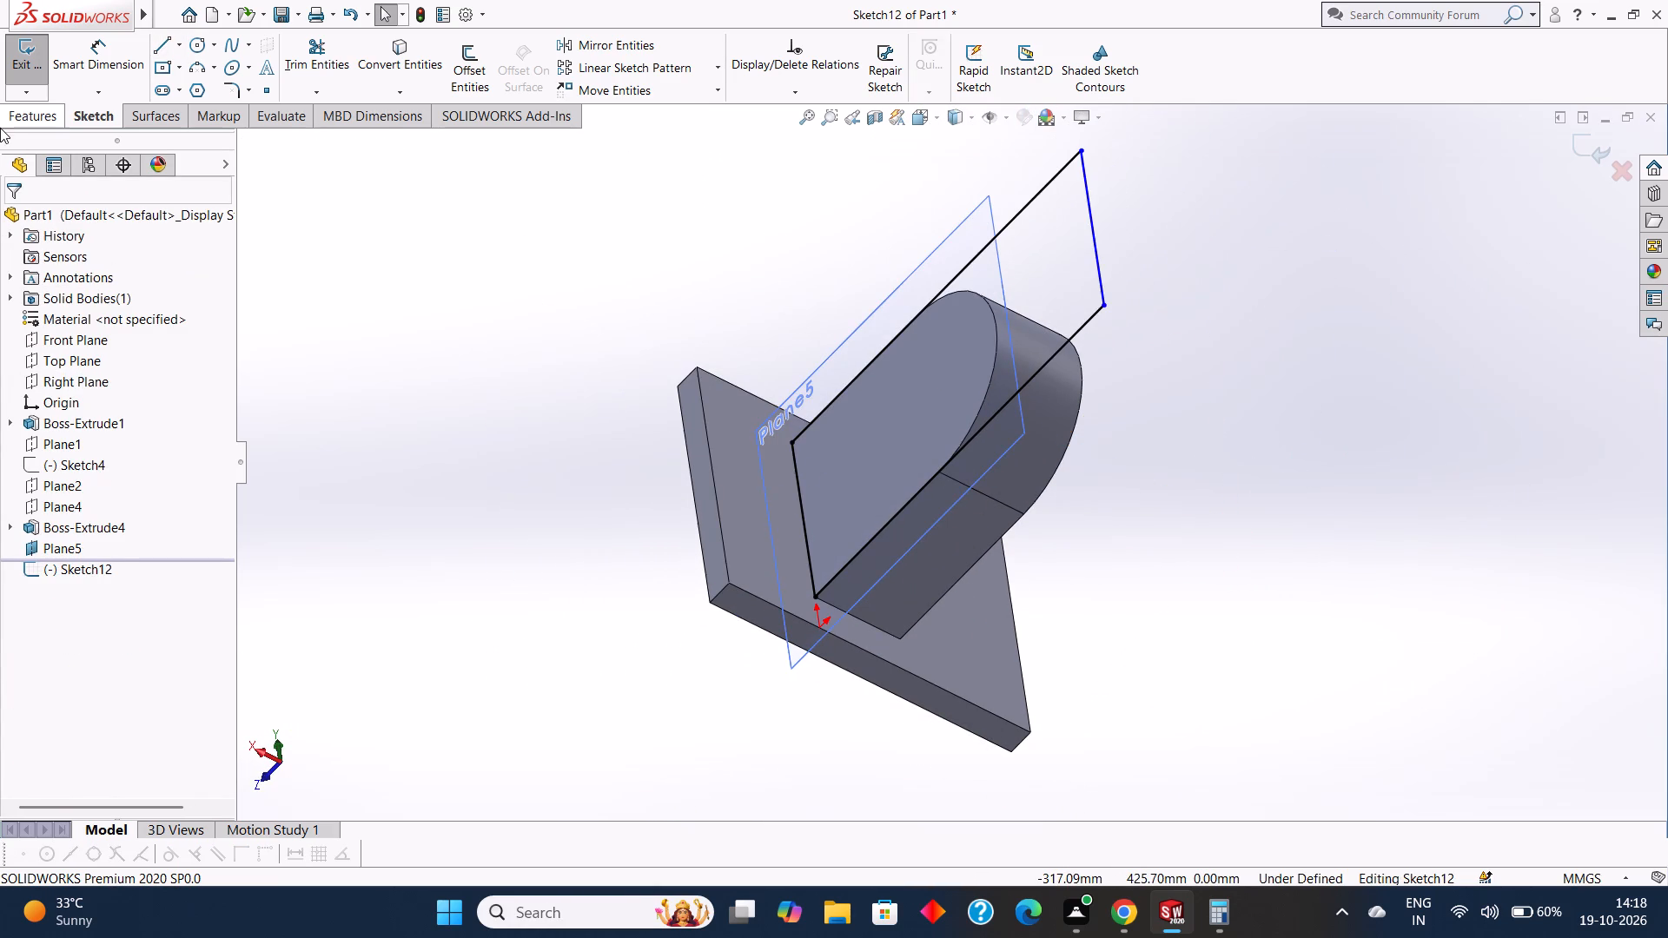
pyautogui.click(23, 117)
pyautogui.click(33, 70)
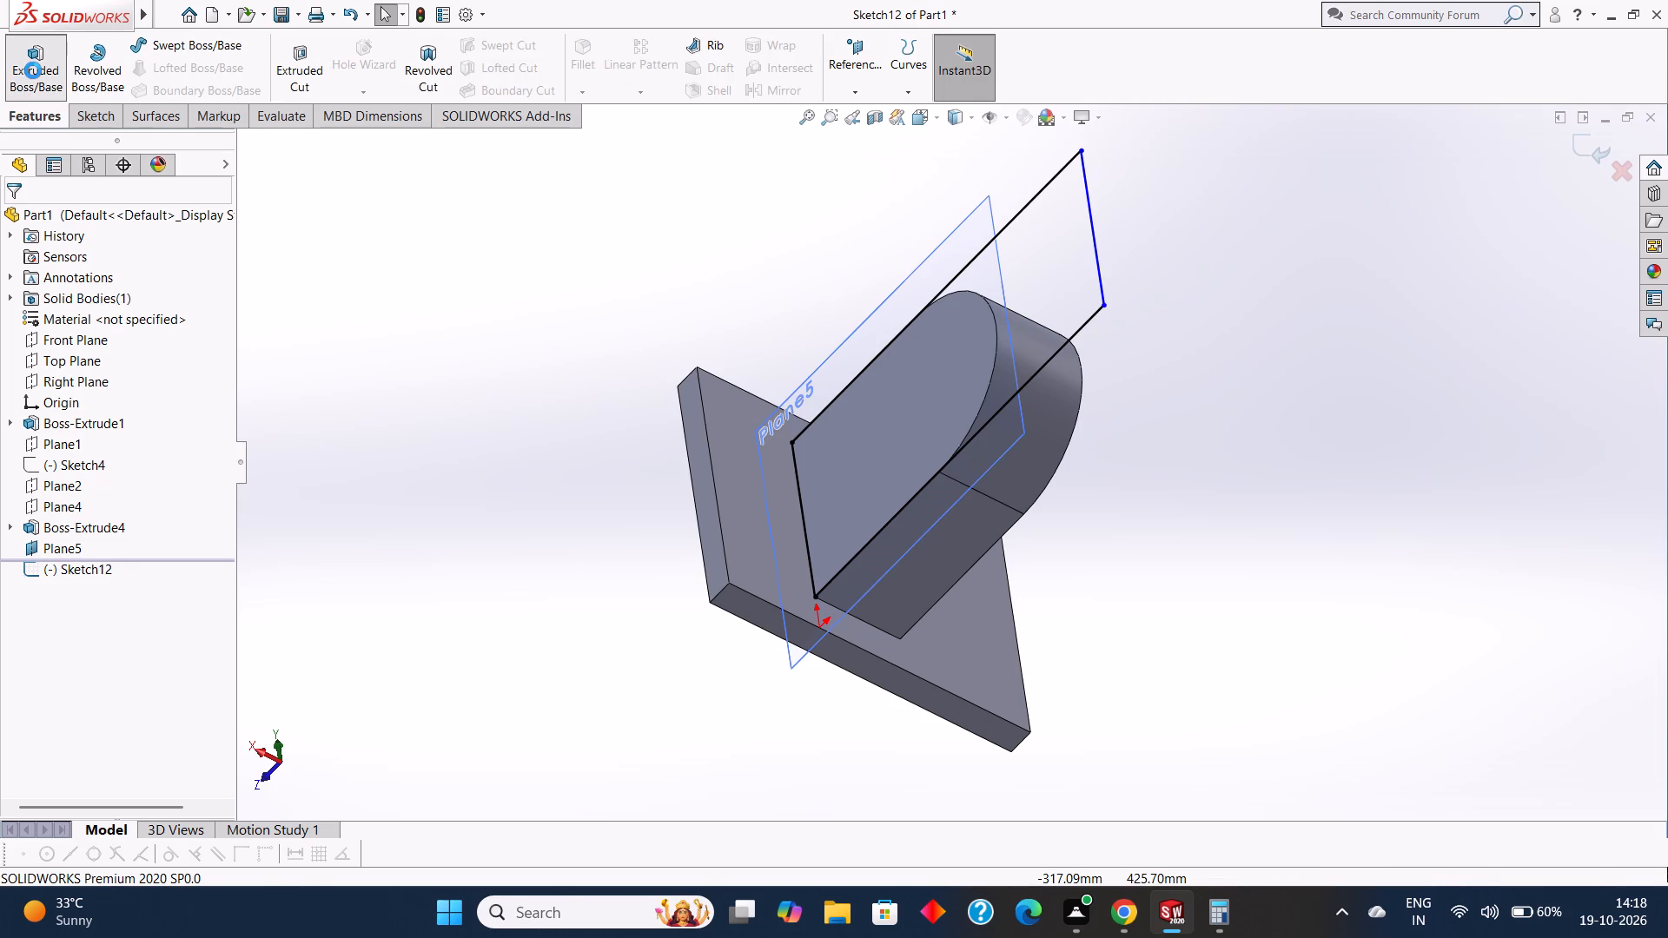
pyautogui.click(111, 422)
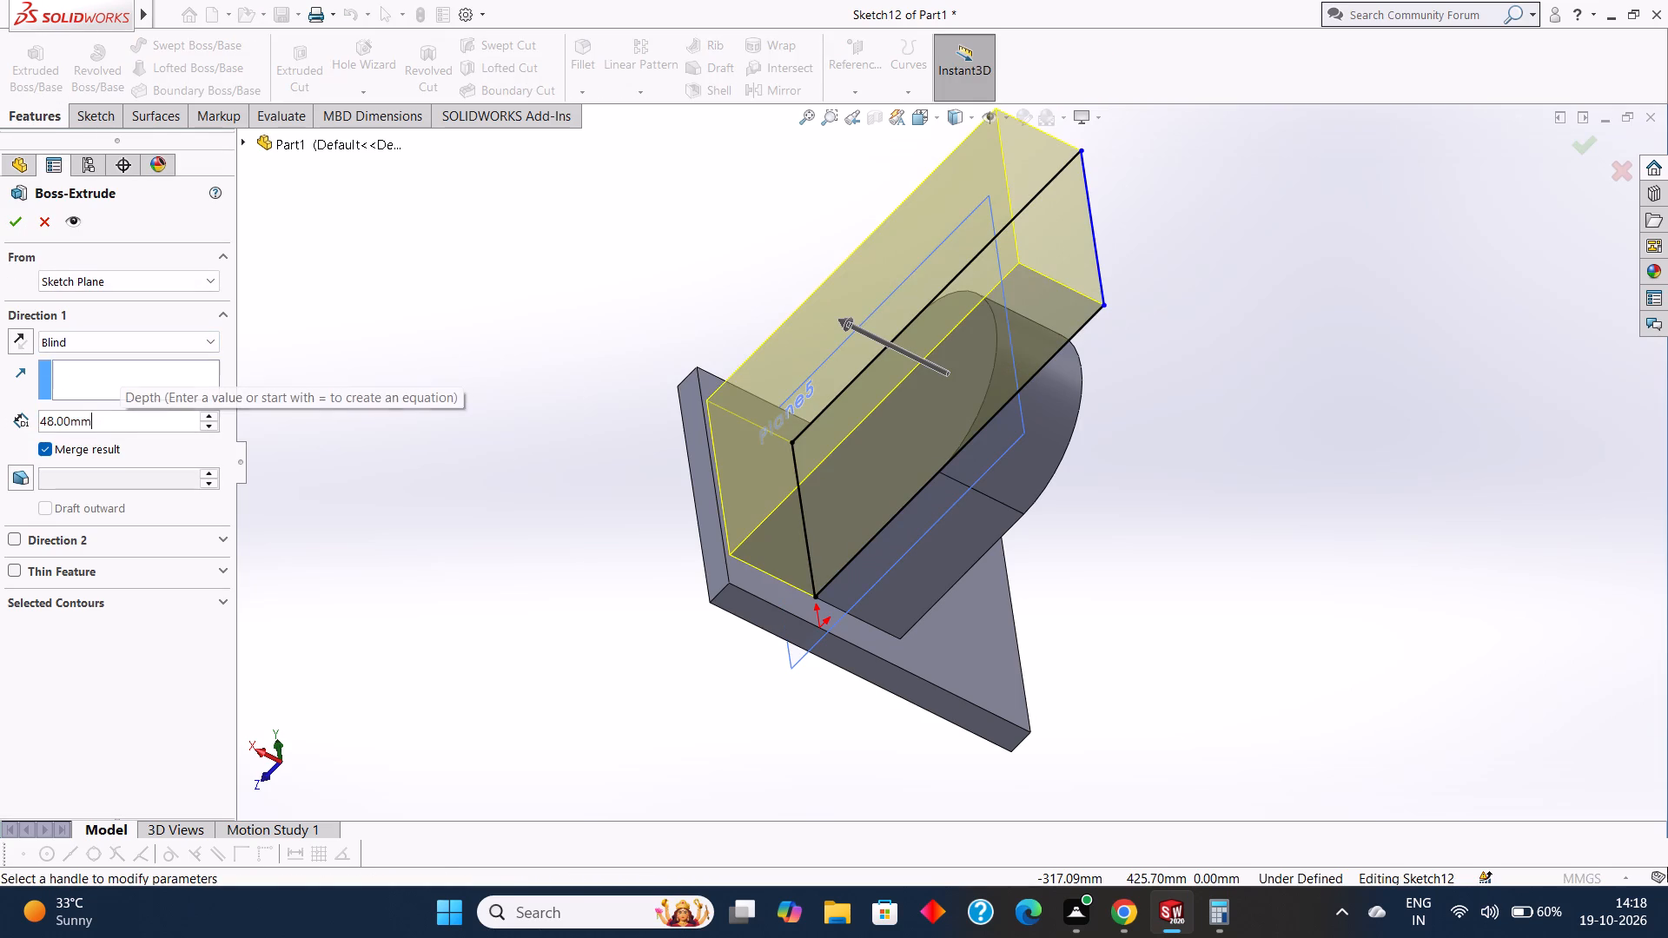
pyautogui.moveTo(124, 426); pyautogui.dragTo(6, 410)
pyautogui.write('16')
pyautogui.press('Return')
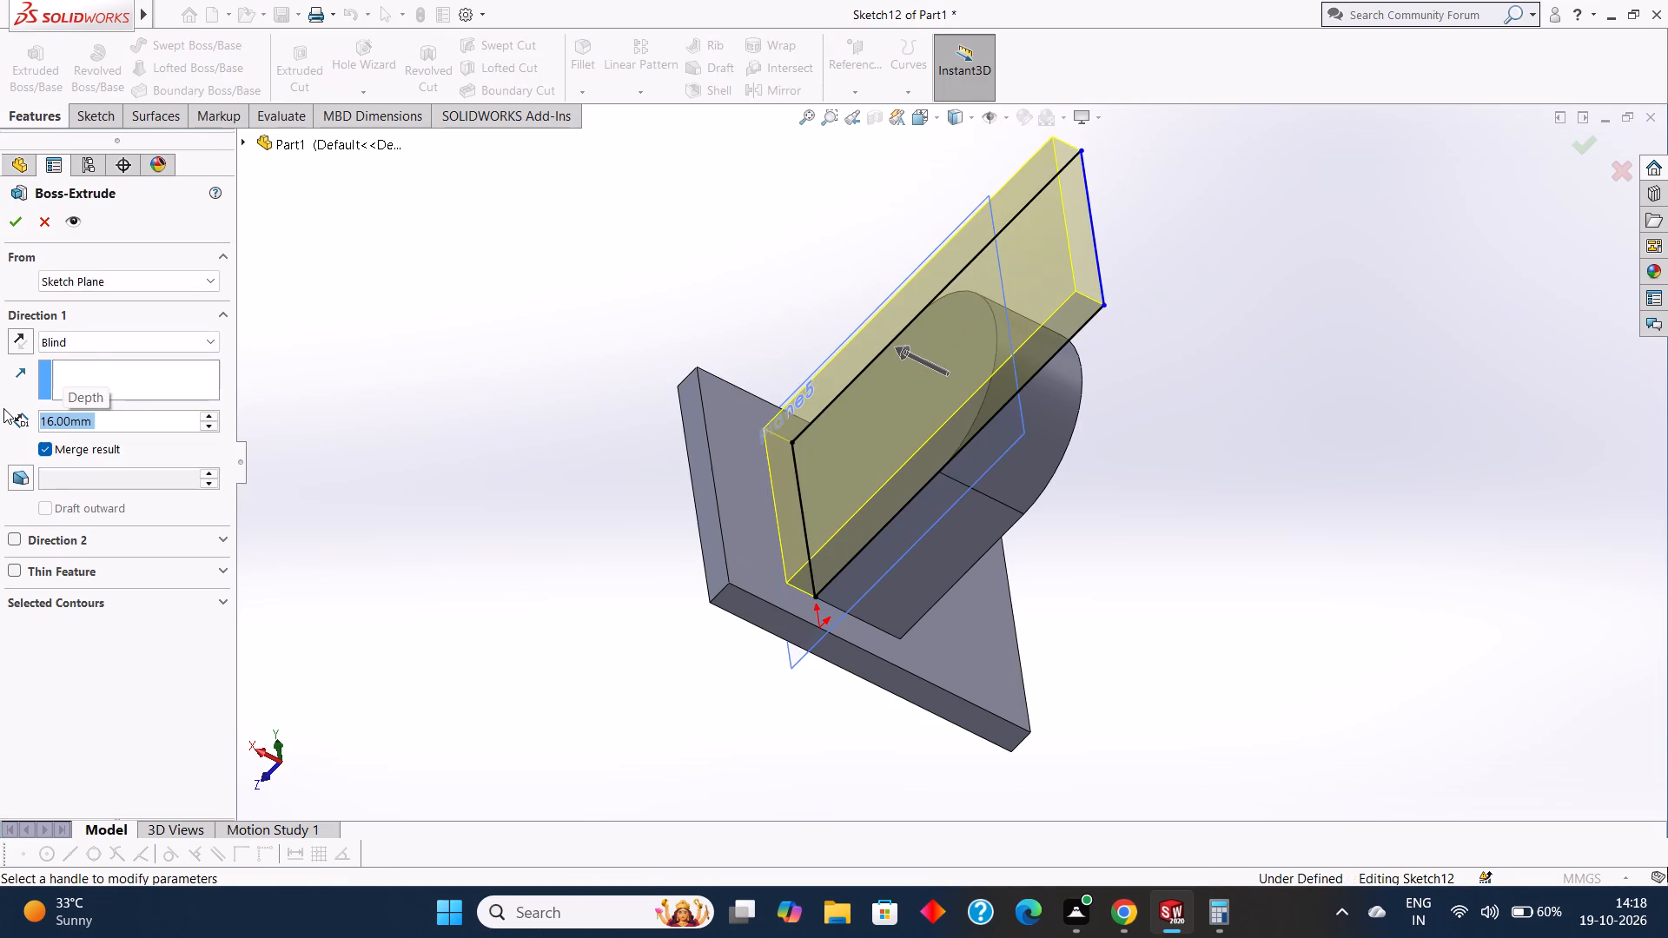
pyautogui.click(17, 215)
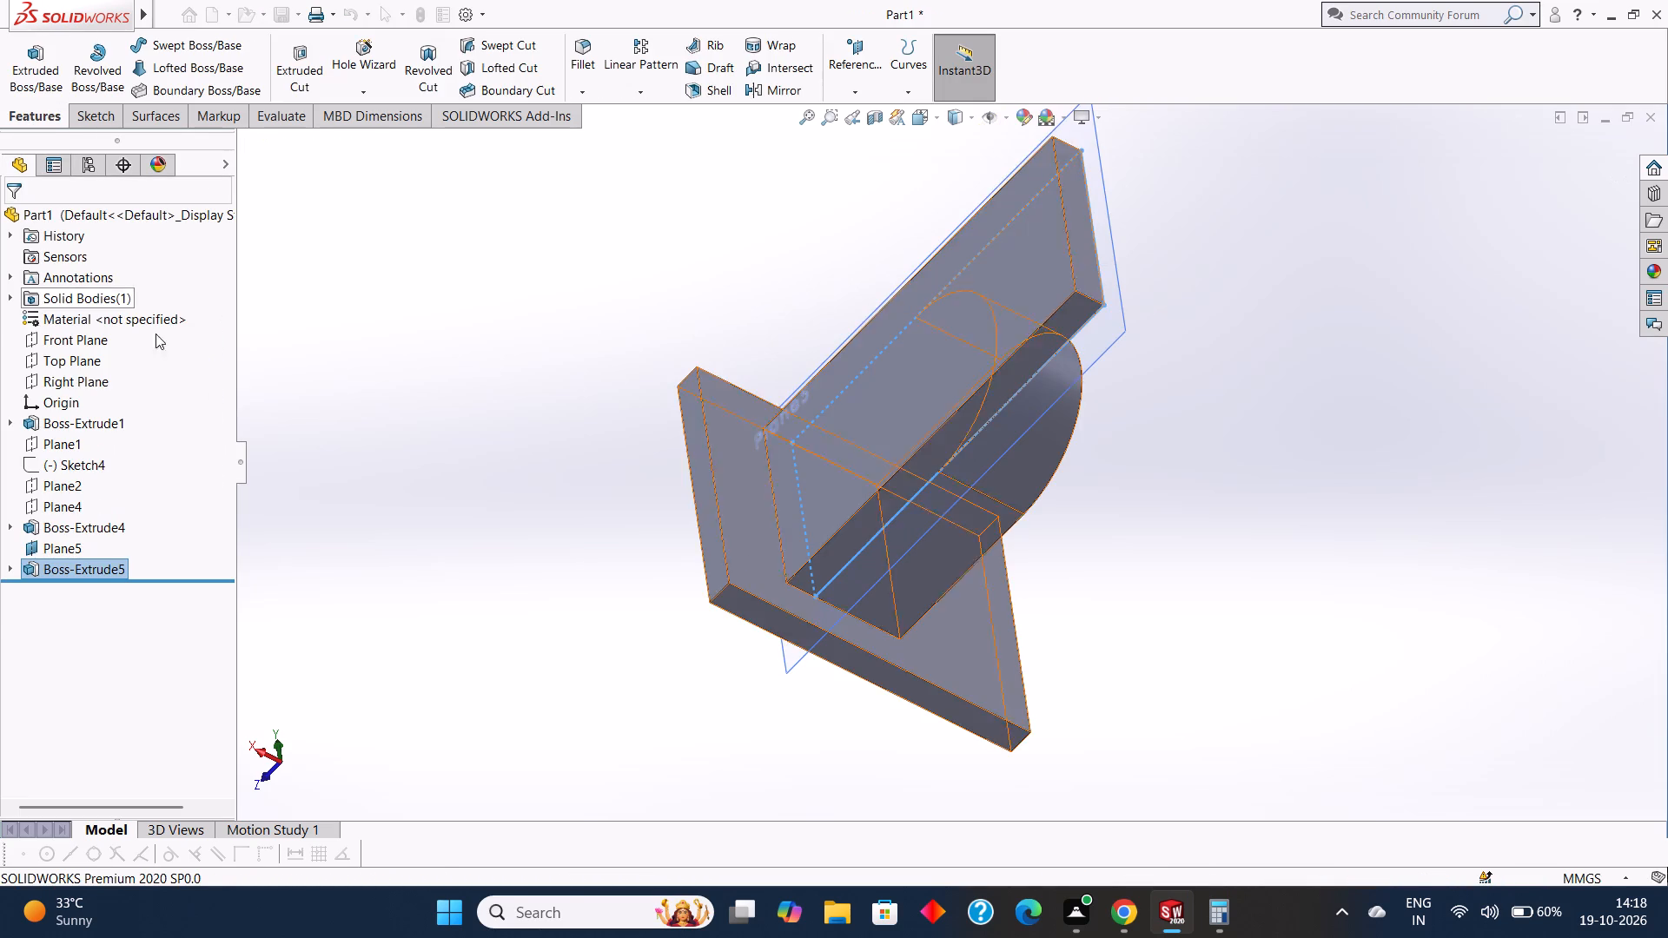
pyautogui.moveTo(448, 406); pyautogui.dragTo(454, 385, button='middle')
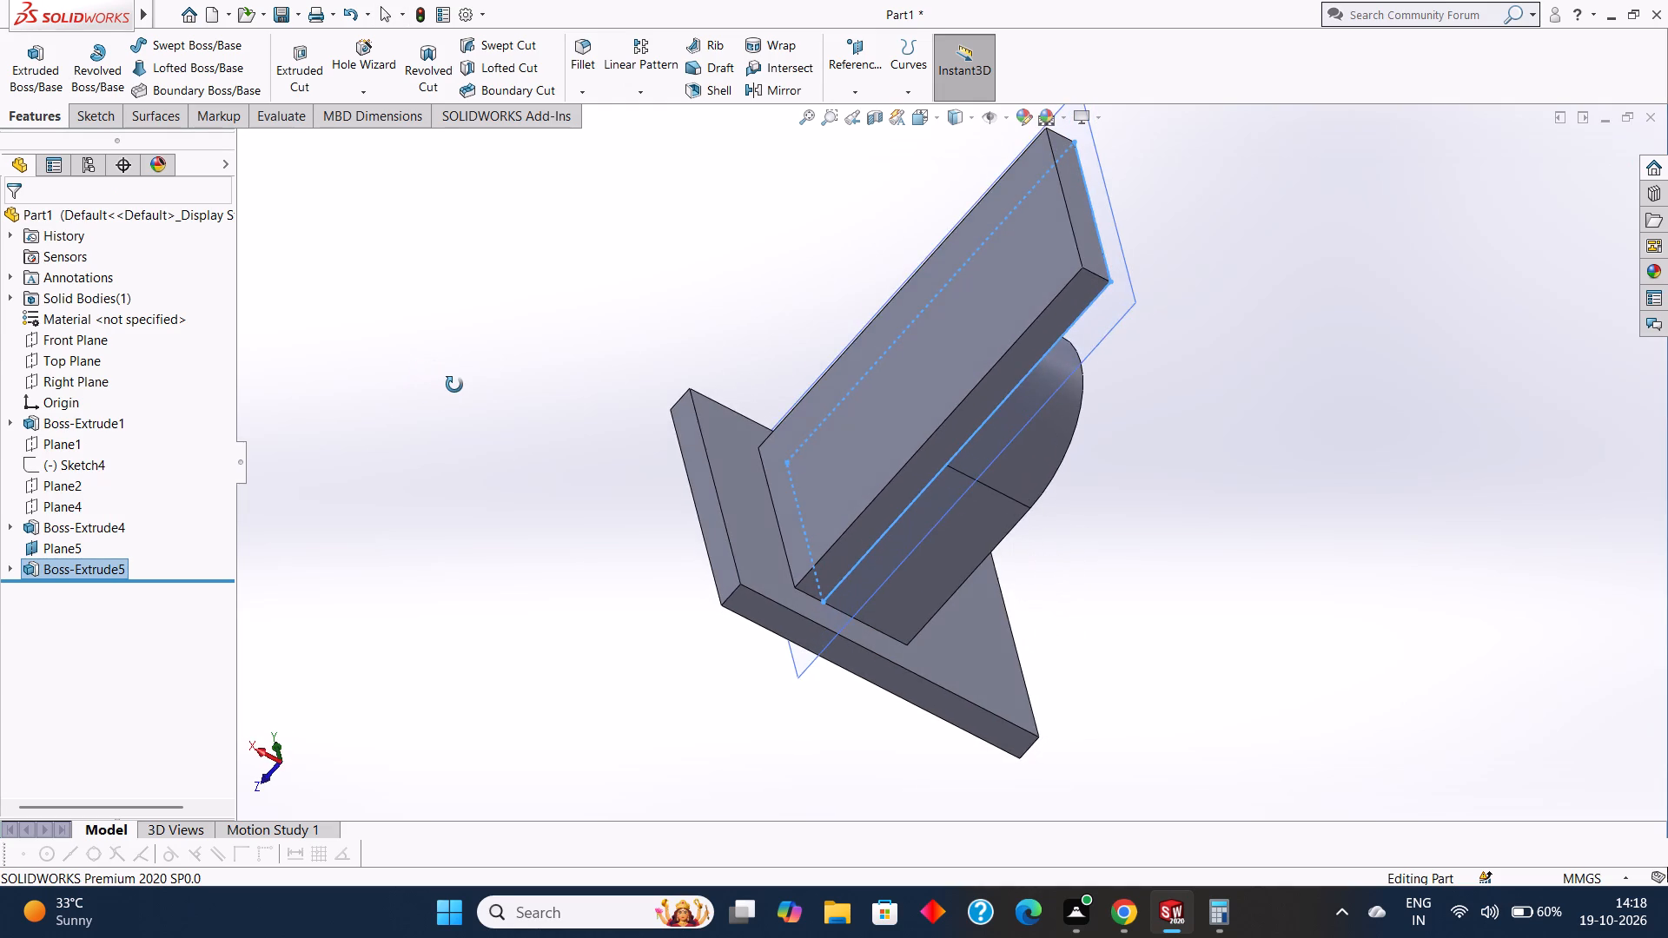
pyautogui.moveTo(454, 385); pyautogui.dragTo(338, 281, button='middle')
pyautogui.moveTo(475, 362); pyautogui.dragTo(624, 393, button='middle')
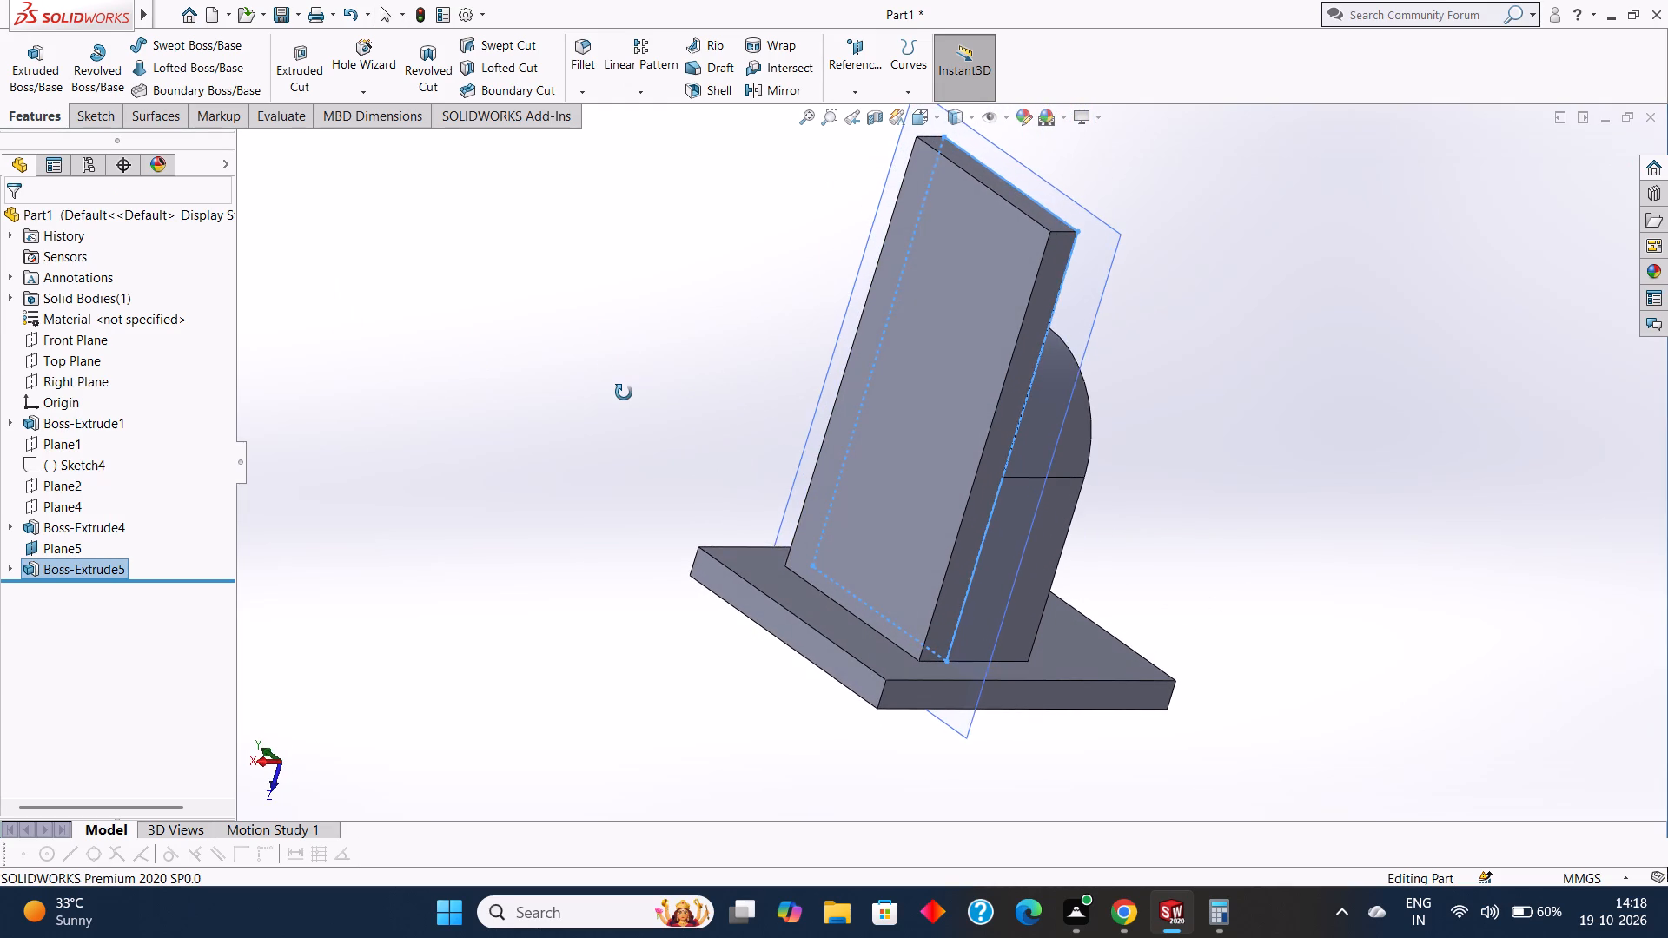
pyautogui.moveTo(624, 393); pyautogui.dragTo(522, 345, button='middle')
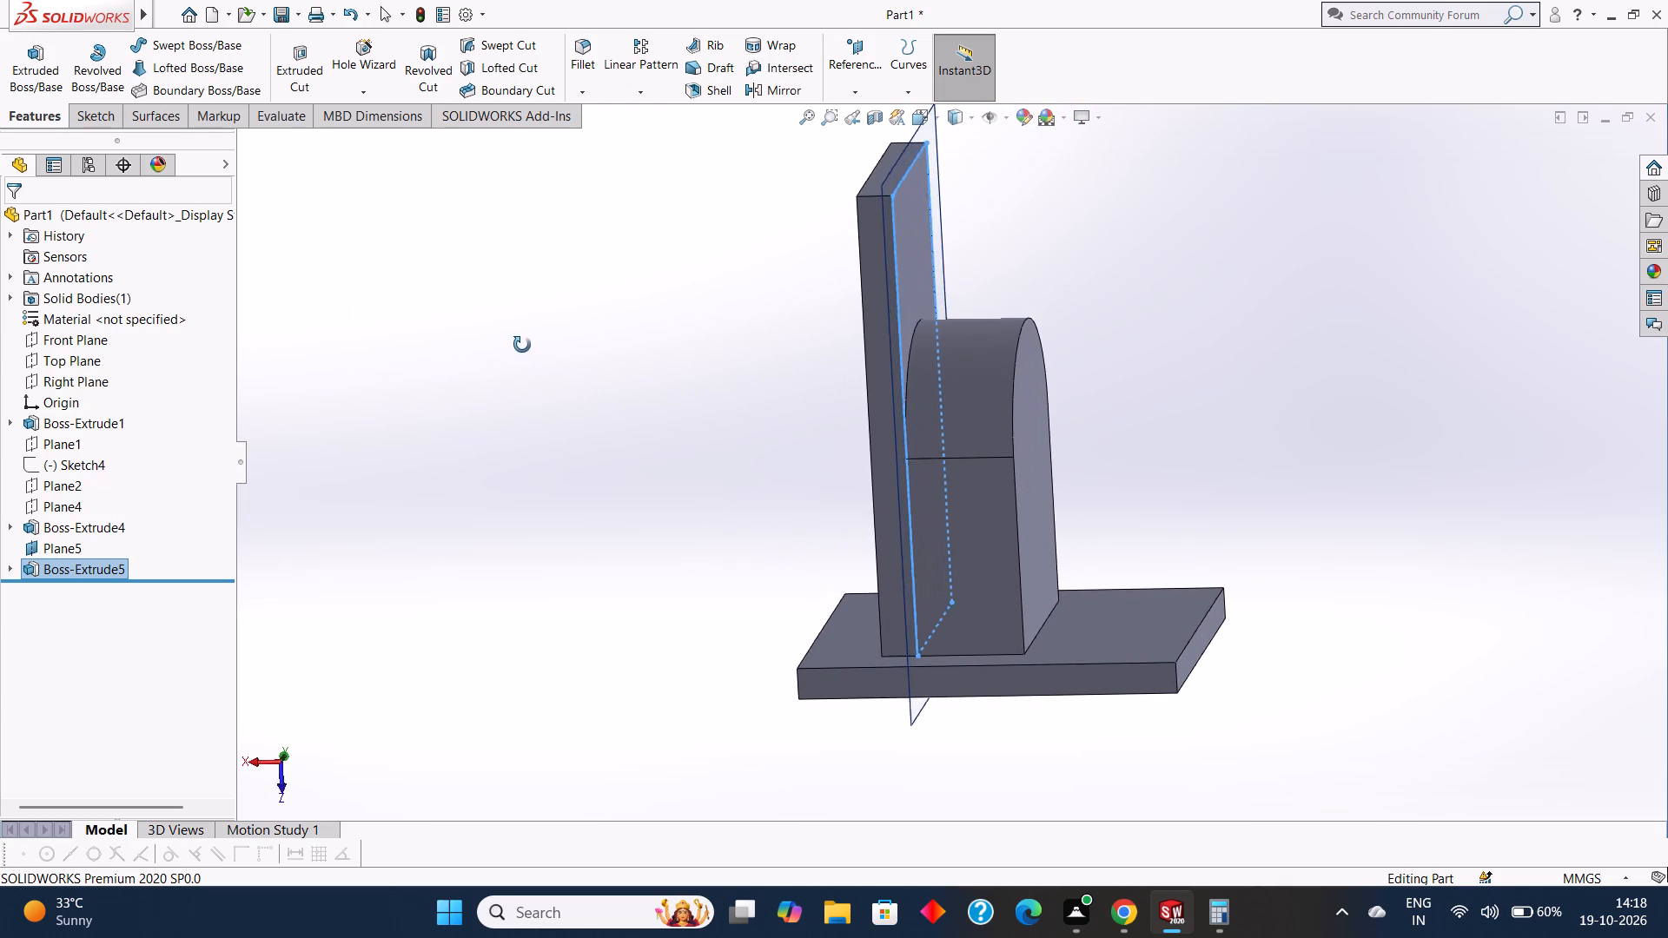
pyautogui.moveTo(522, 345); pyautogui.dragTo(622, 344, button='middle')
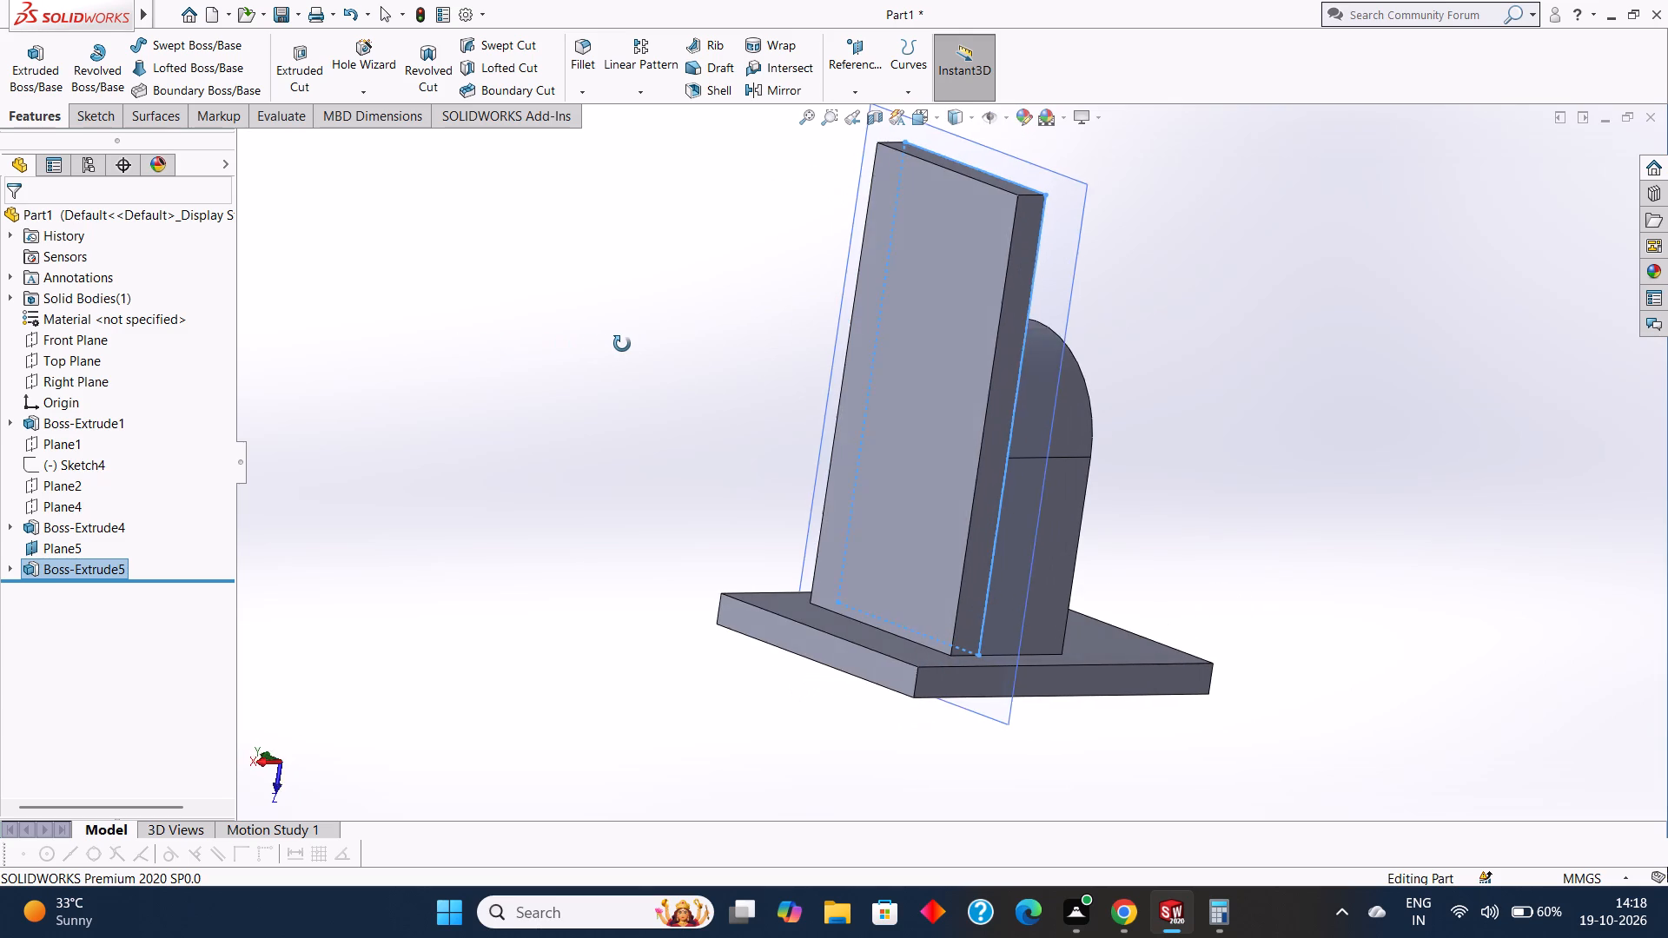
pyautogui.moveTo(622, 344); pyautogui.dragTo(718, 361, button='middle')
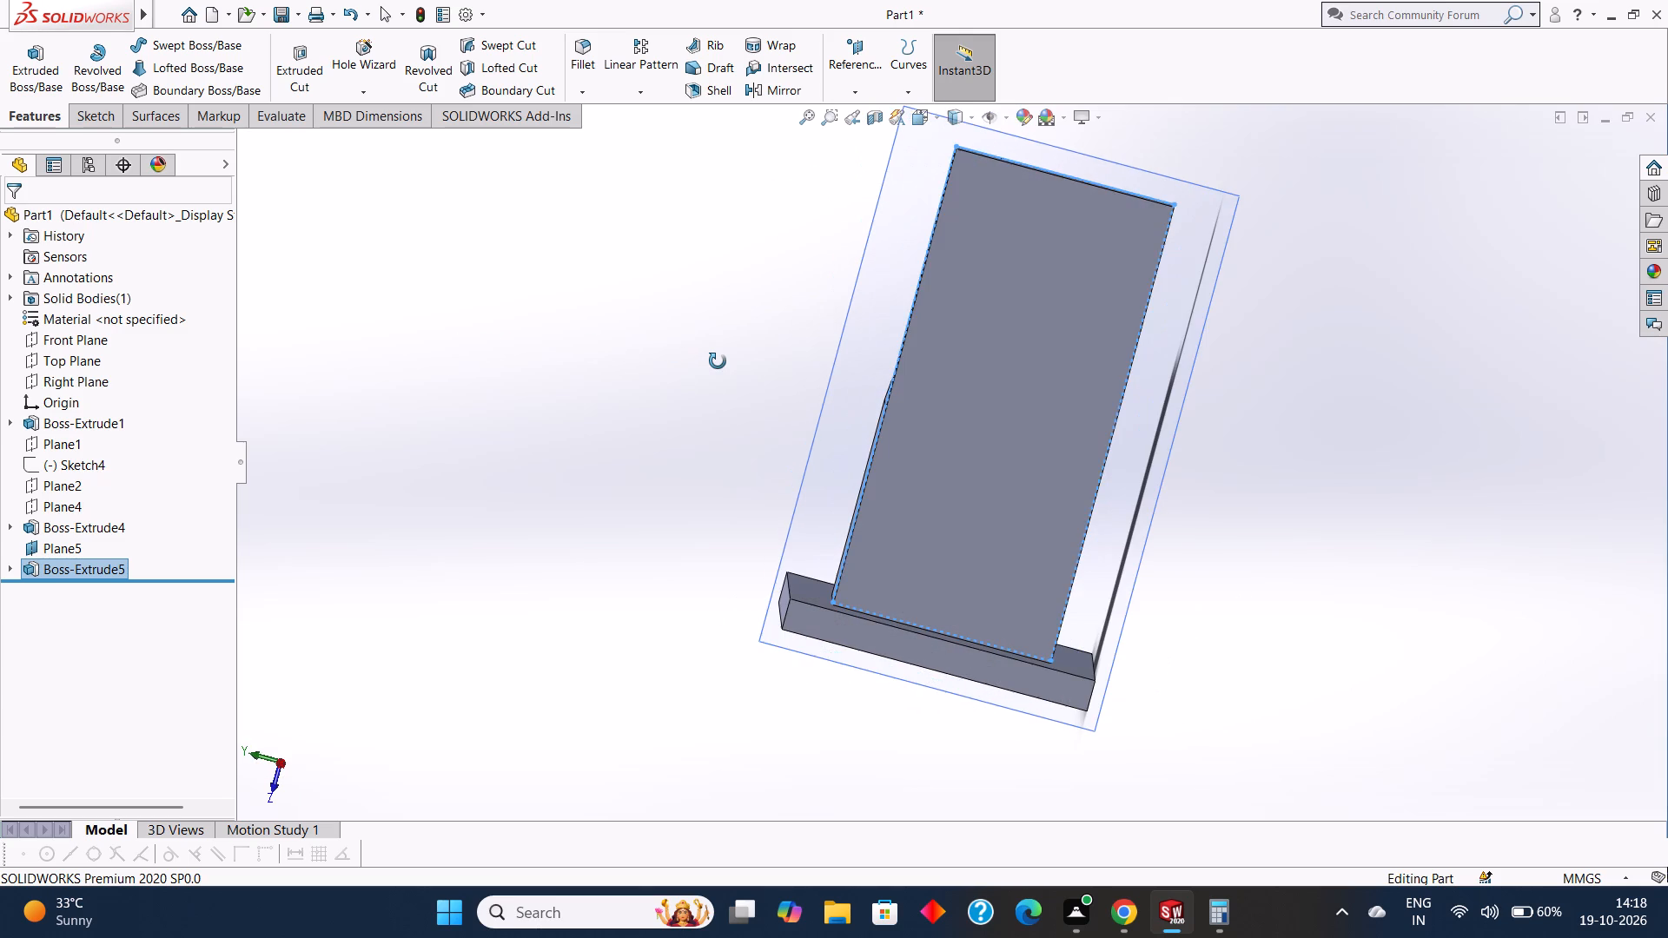
# Undo the 16 mm extrusion of the 210 x 100 mm rectangle, going back to its open sketch.
pyautogui.moveTo(718, 361); pyautogui.dragTo(625, 380, button='middle')
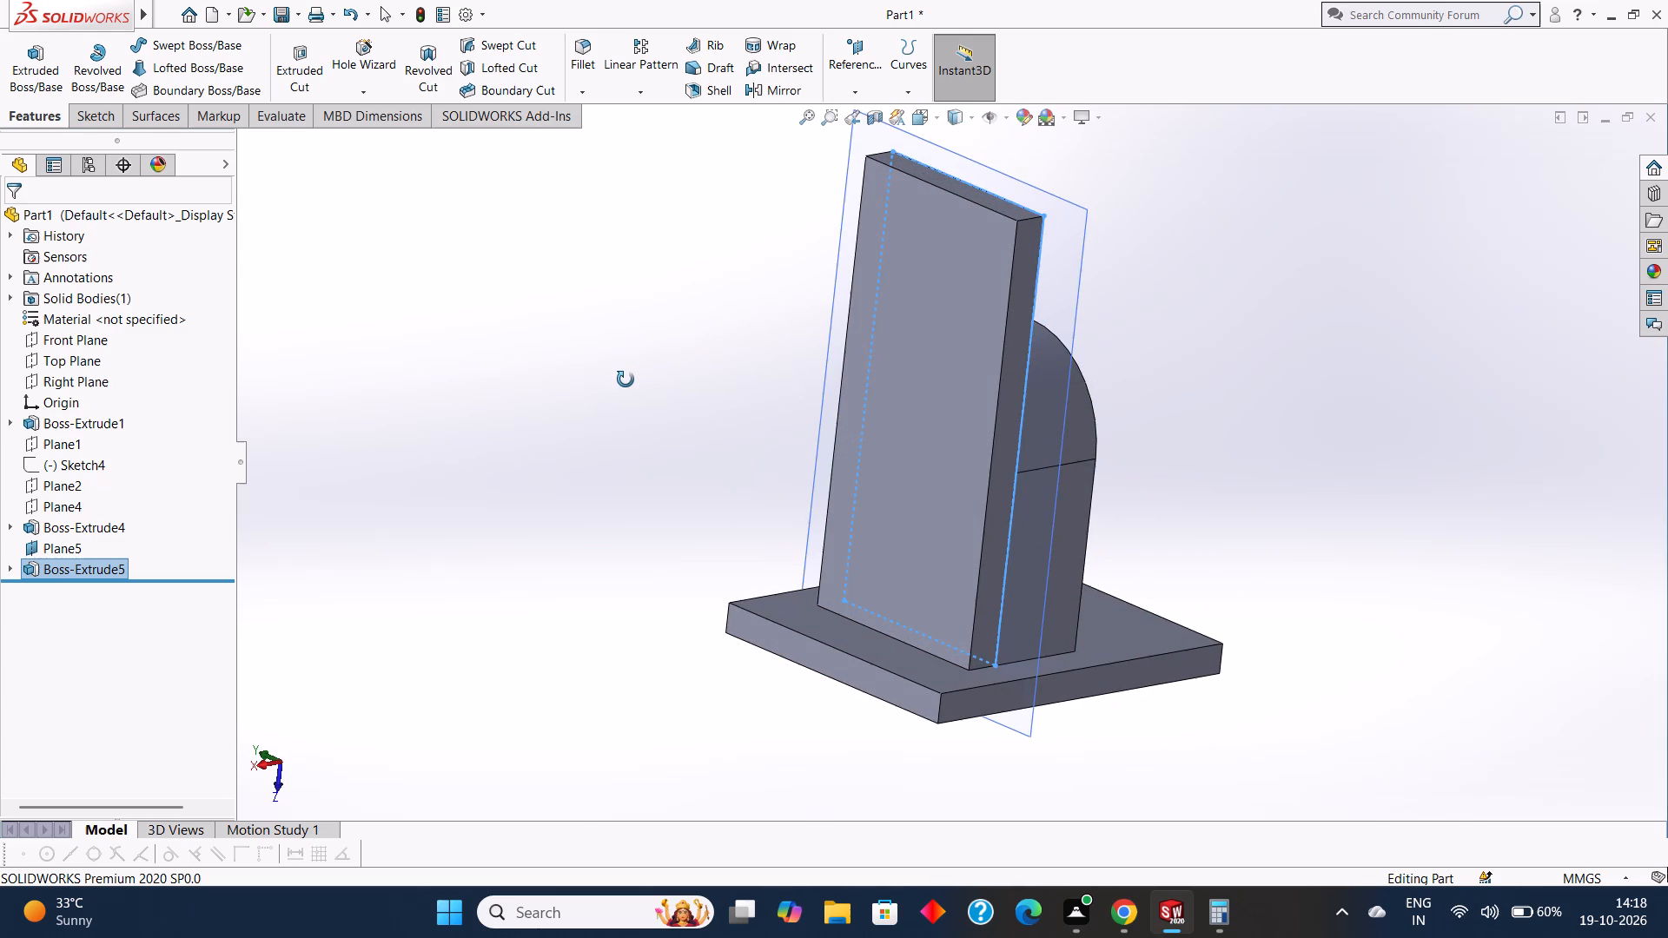
pyautogui.moveTo(625, 380); pyautogui.dragTo(622, 397, button='middle')
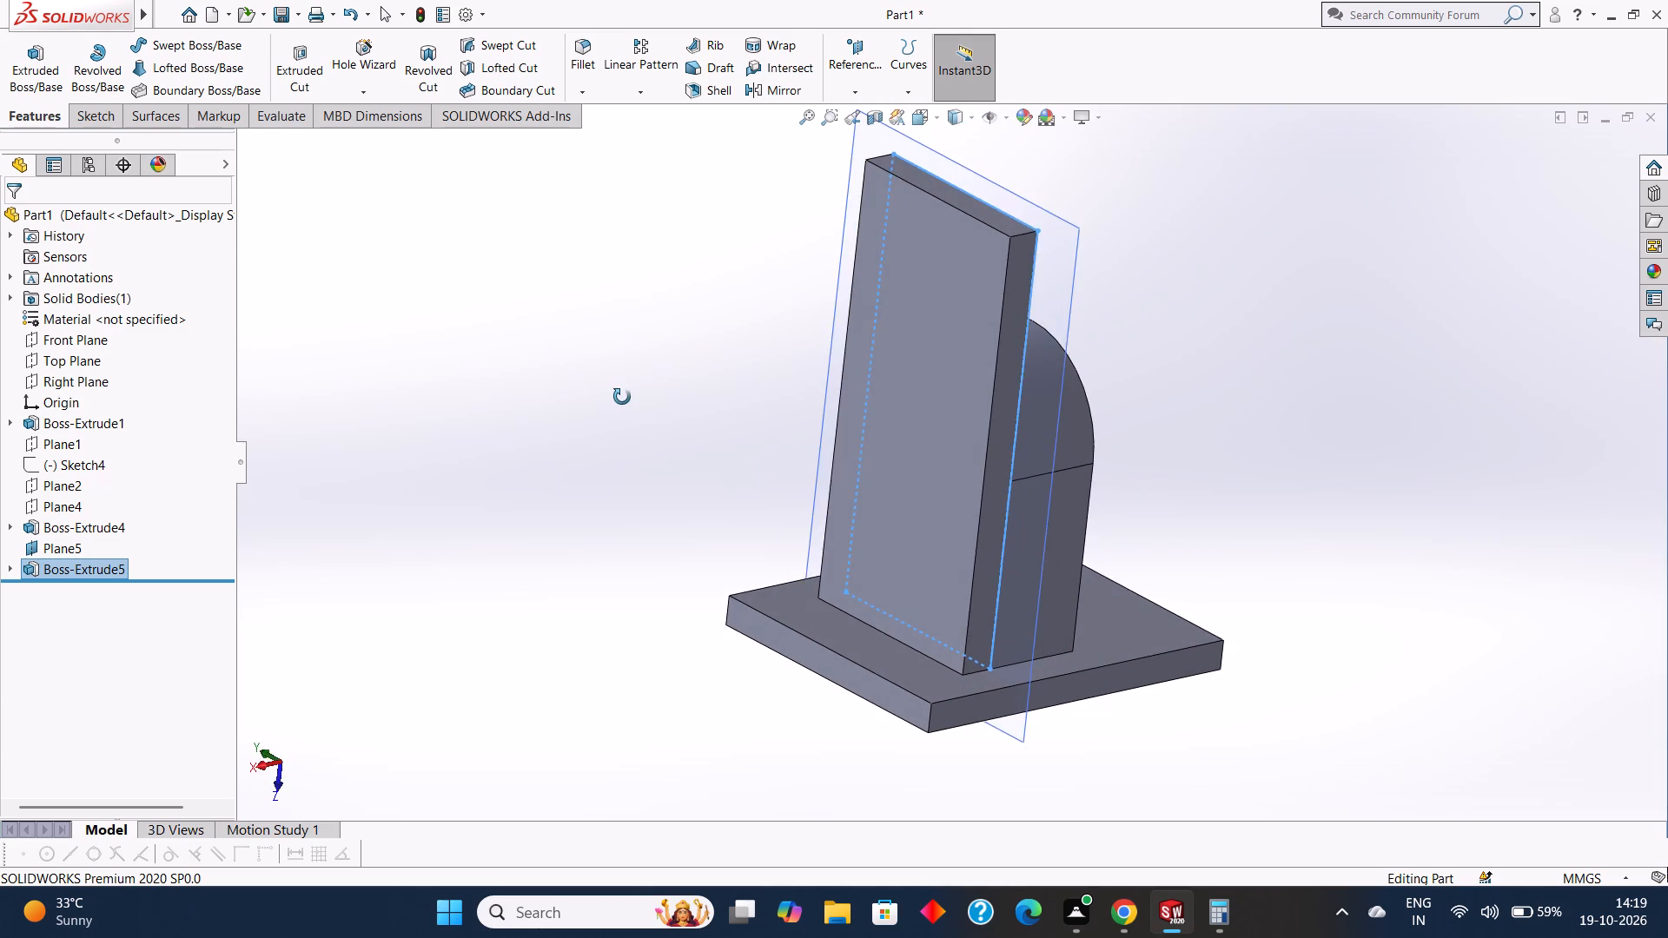
pyautogui.moveTo(622, 397); pyautogui.dragTo(606, 408, button='middle')
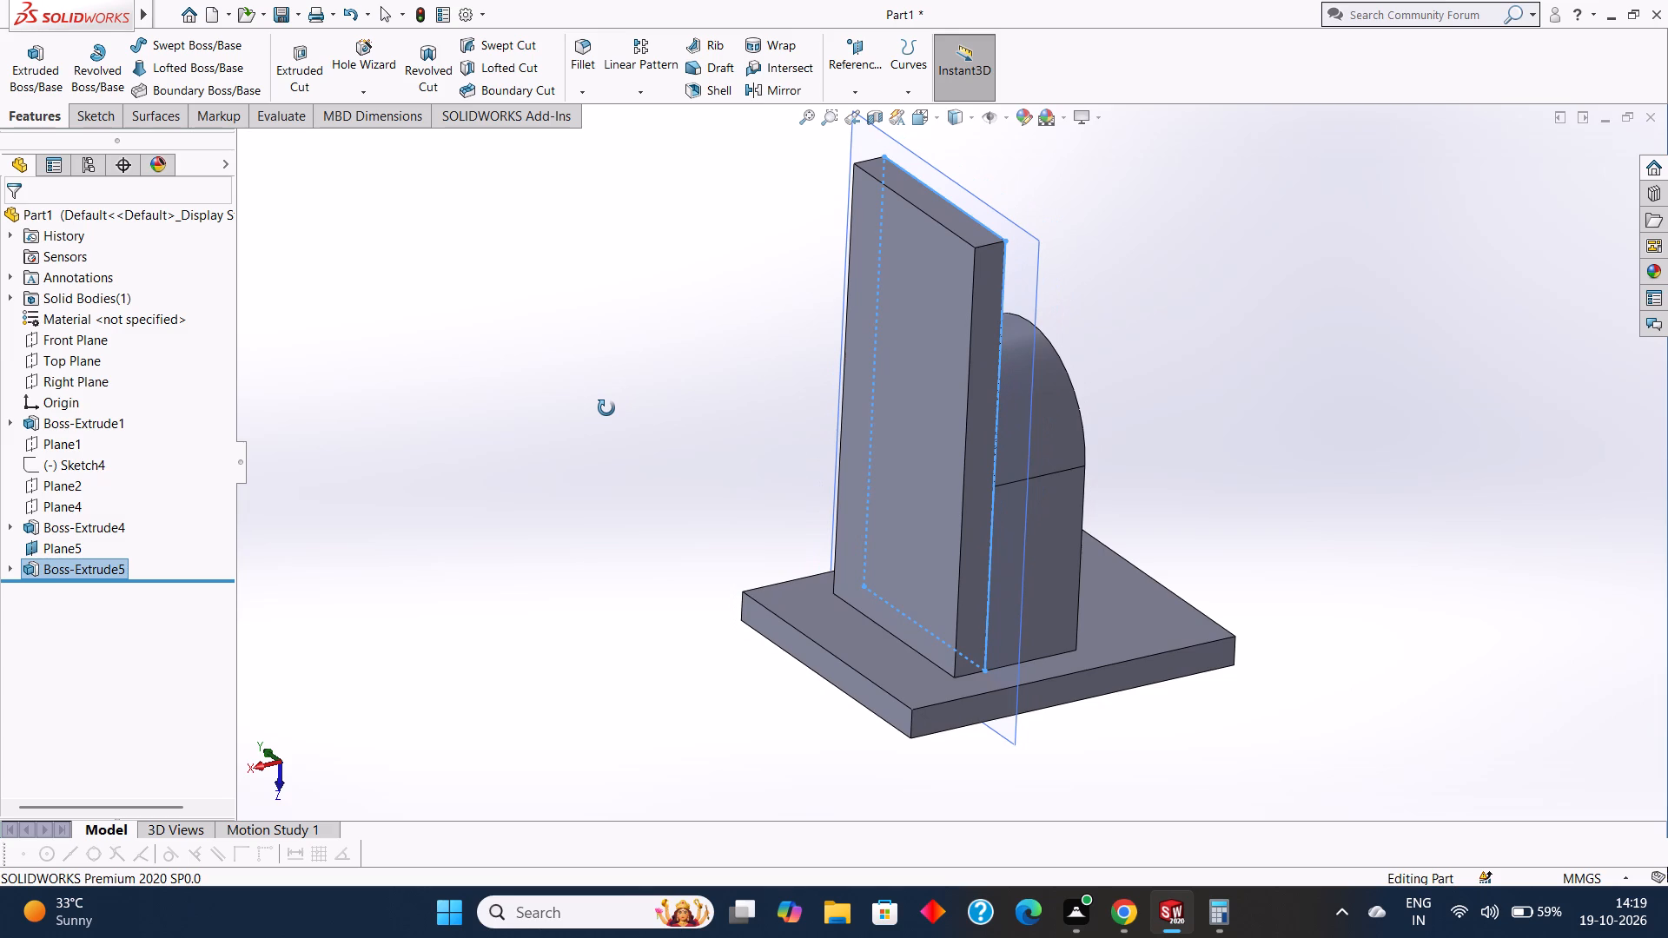
pyautogui.moveTo(606, 408); pyautogui.dragTo(606, 411, button='middle')
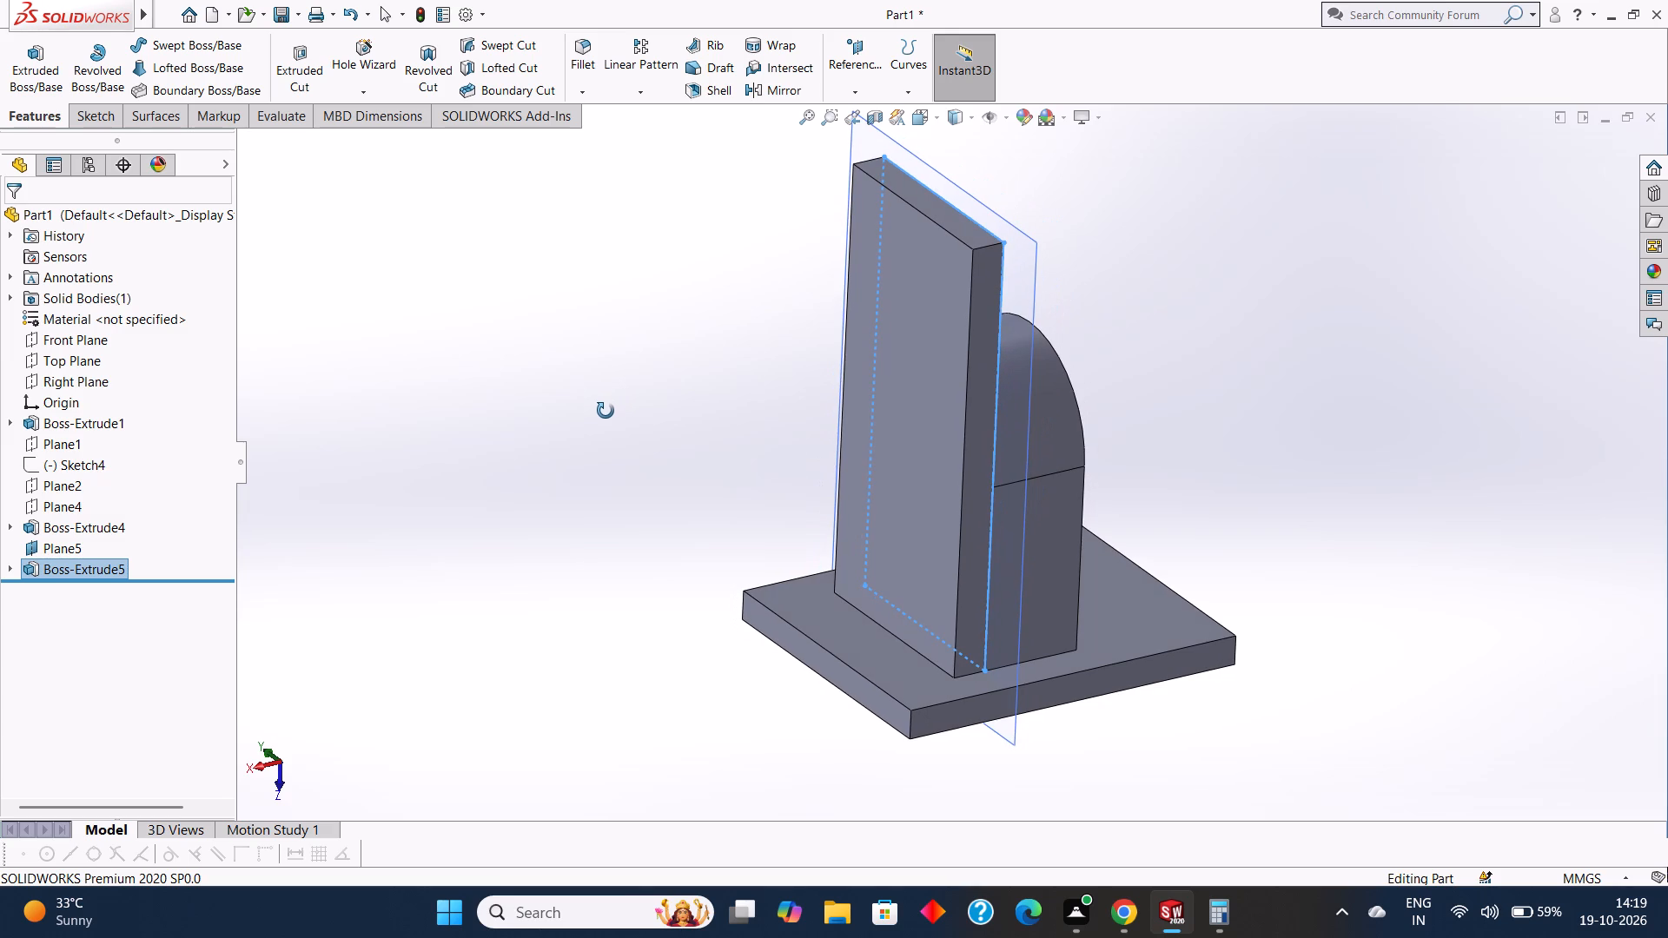
pyautogui.moveTo(606, 411); pyautogui.dragTo(631, 416, button='middle')
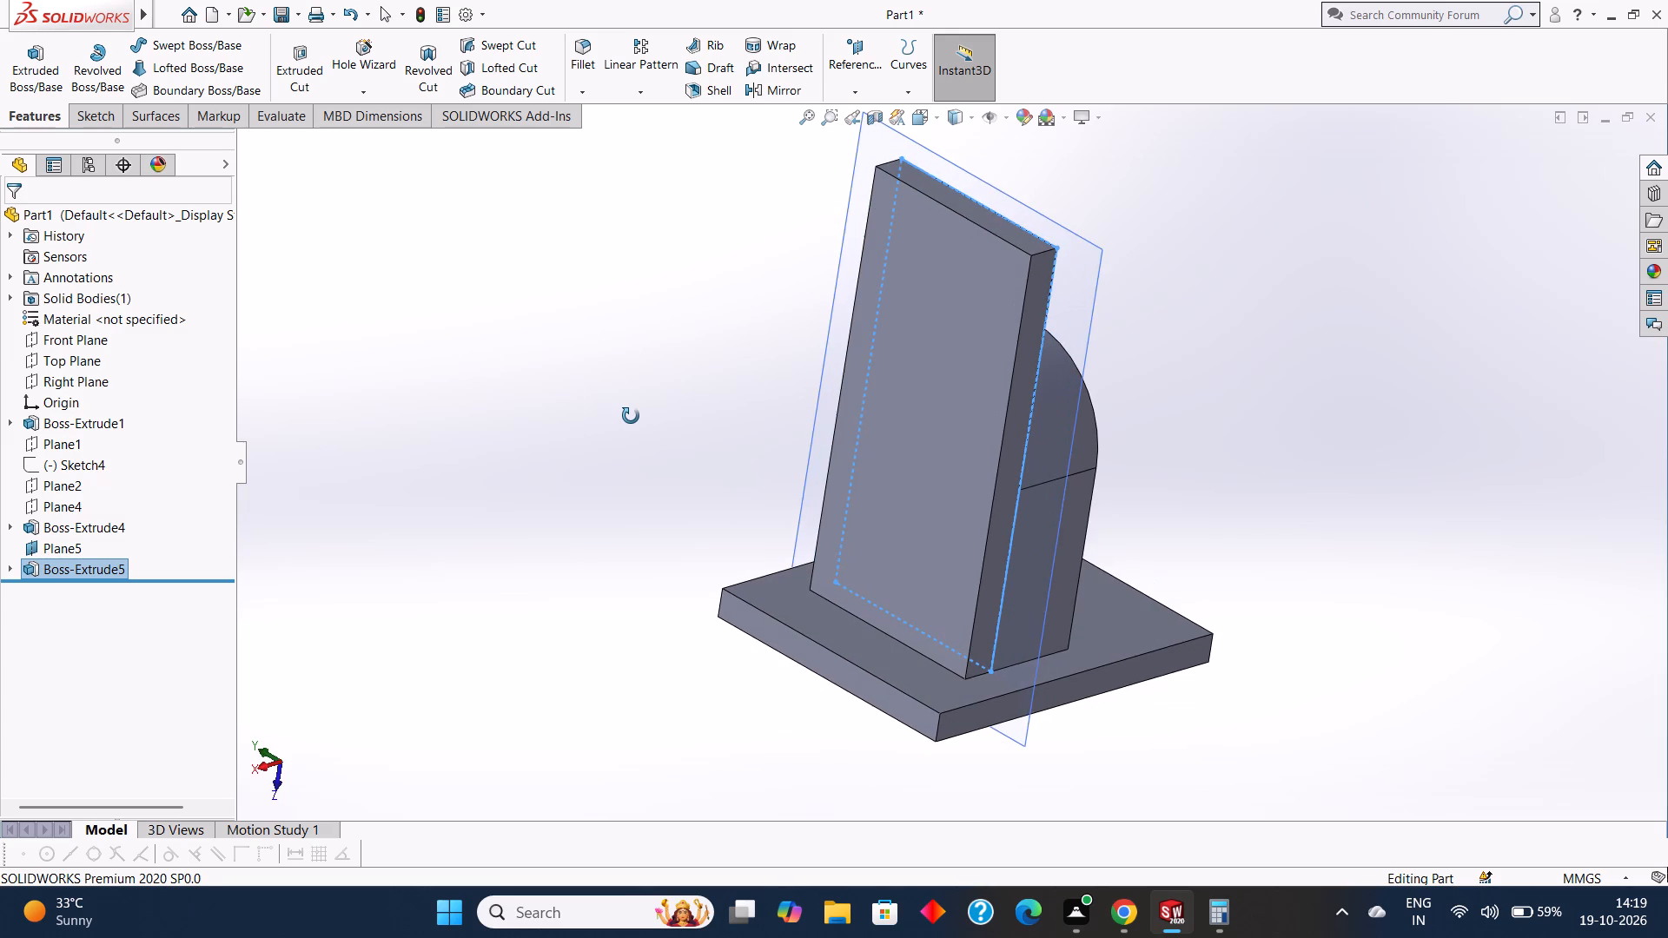
pyautogui.moveTo(631, 416); pyautogui.dragTo(639, 416, button='middle')
pyautogui.hotkey('ctrl', 'z')
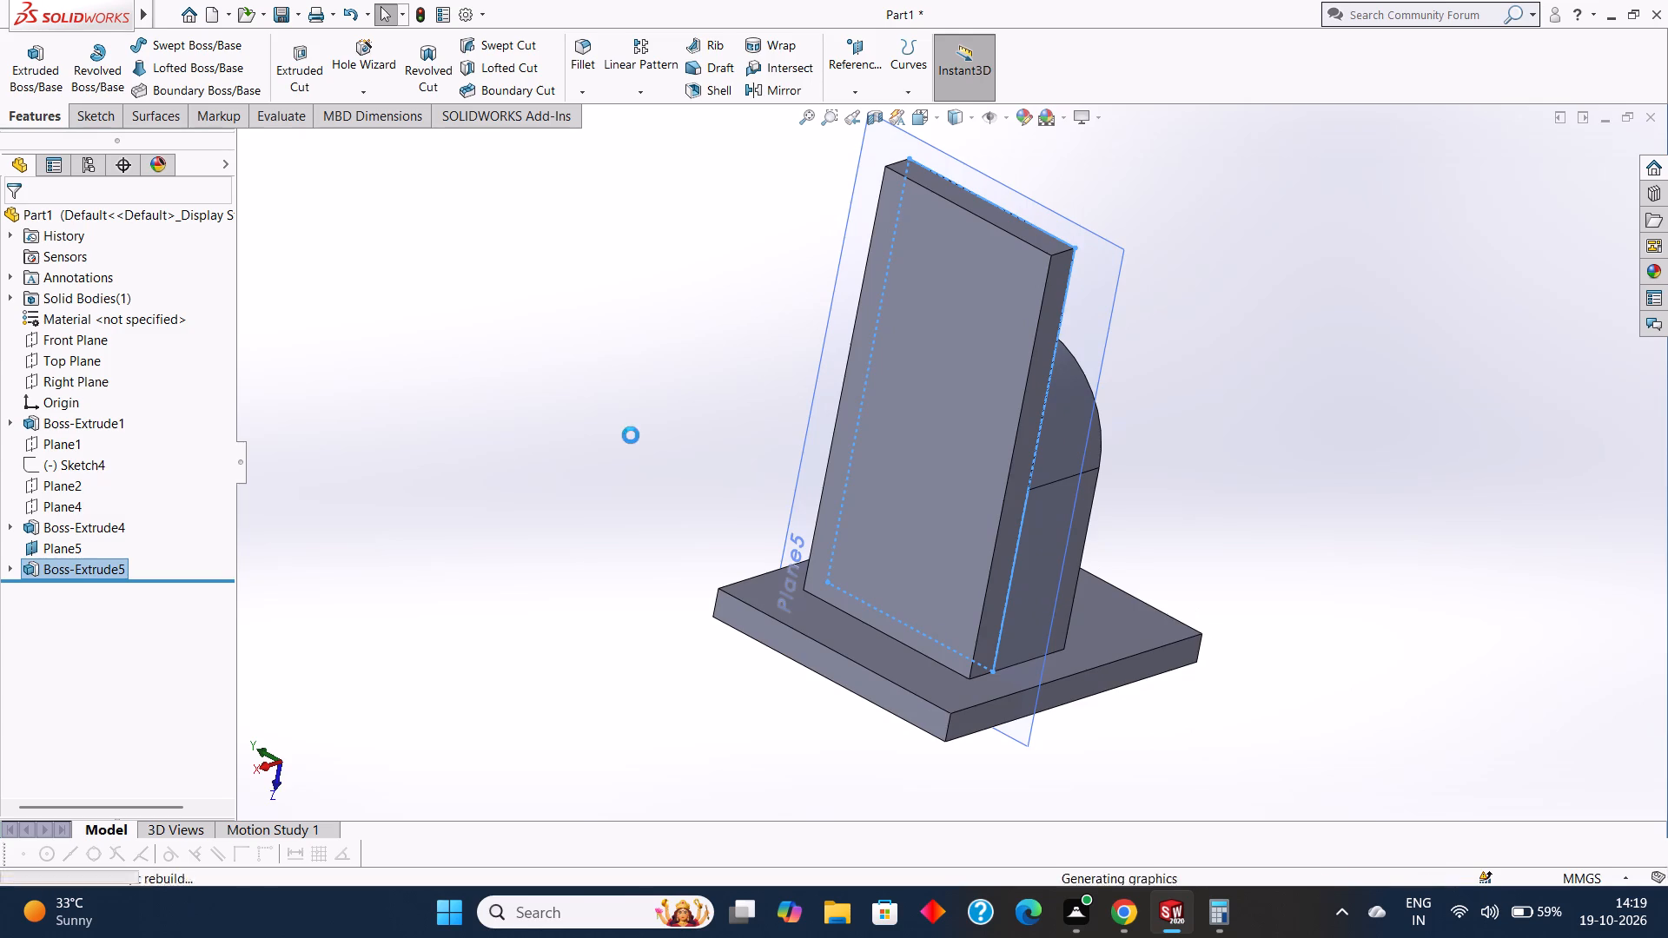
# Dimension the rectangle's long edge, running up from the base plate, at 180 mm.
pyautogui.scroll(-3, 1133, 278)
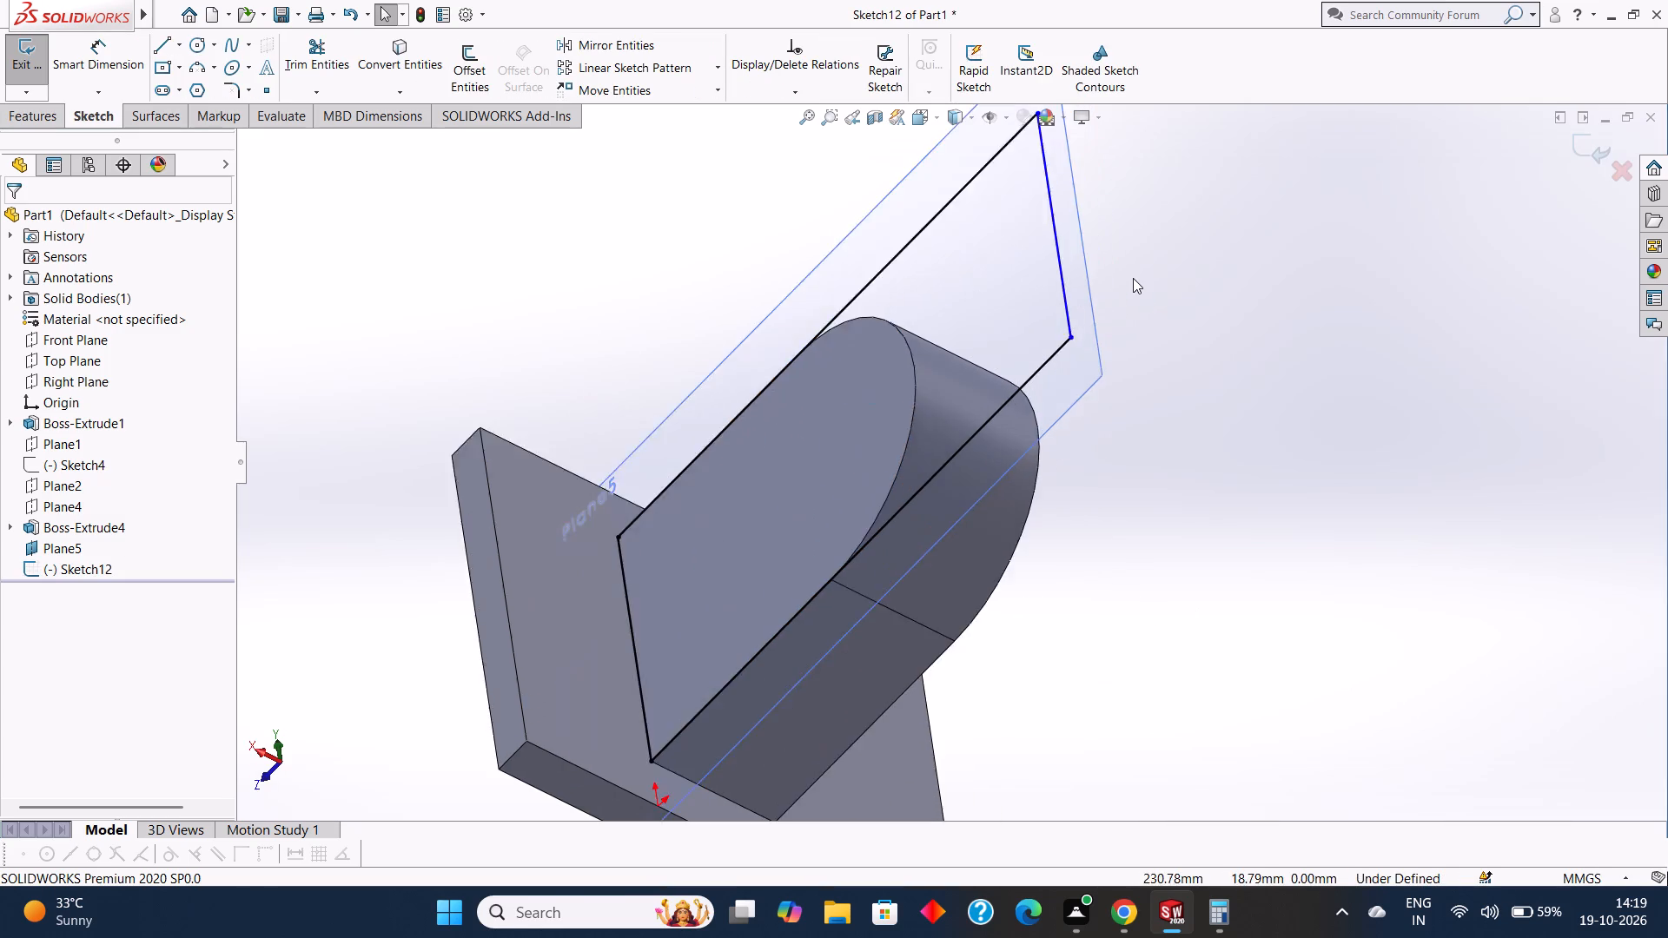
pyautogui.scroll(6, 1134, 277)
pyautogui.click(979, 327)
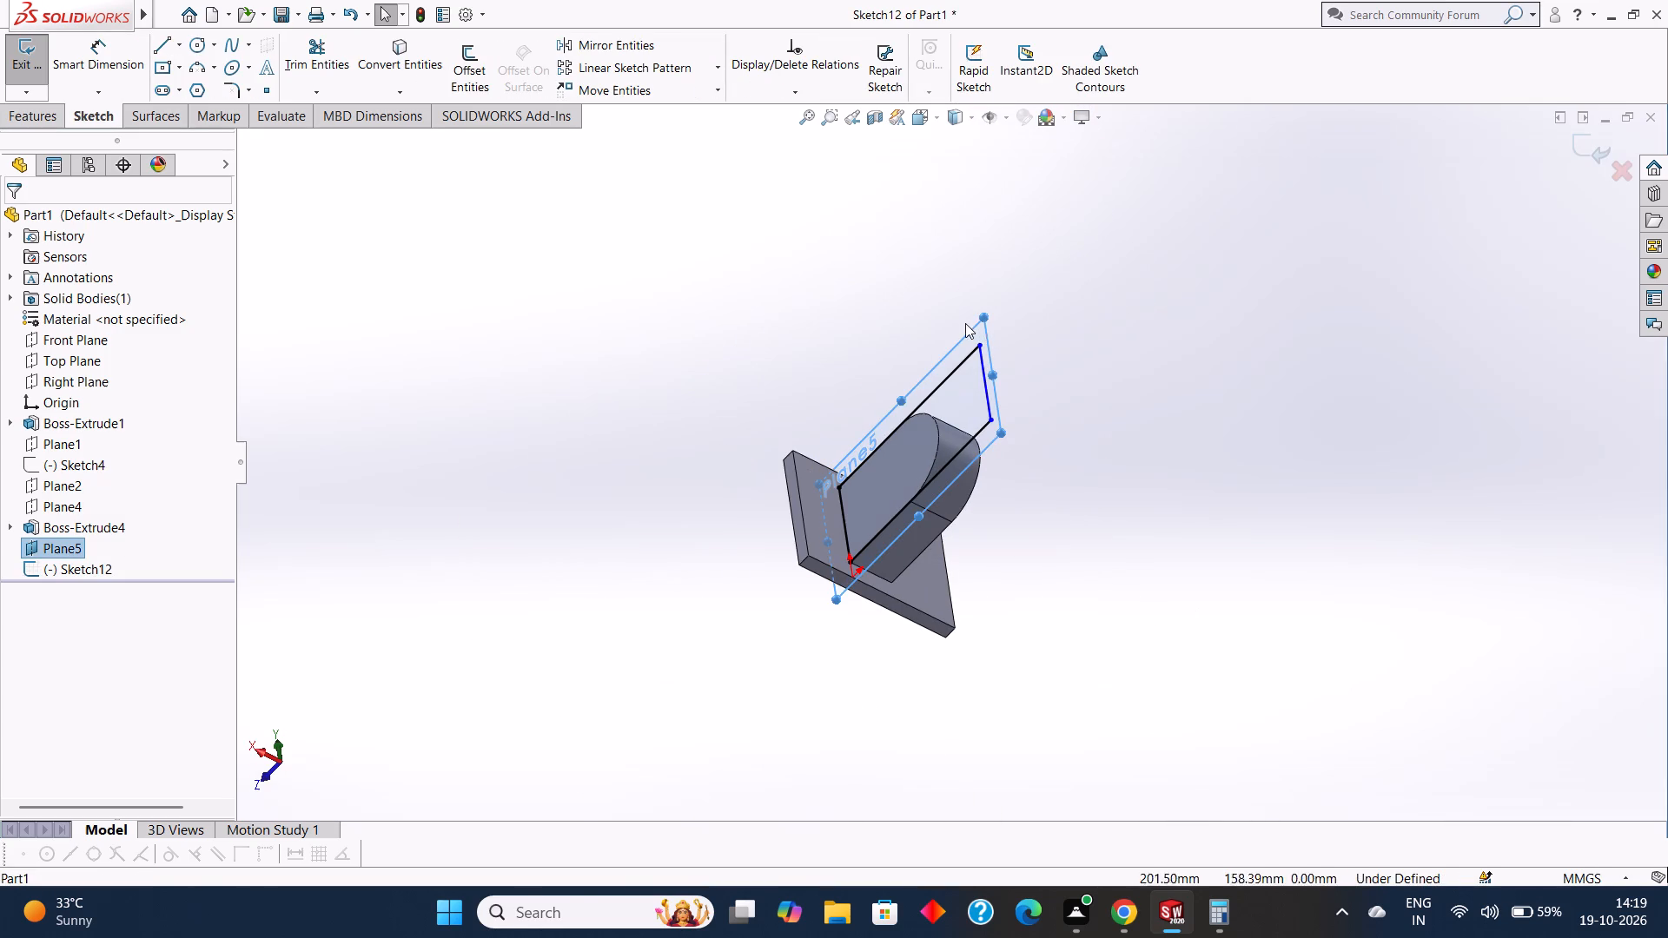
pyautogui.hotkey('ctrl', '8')
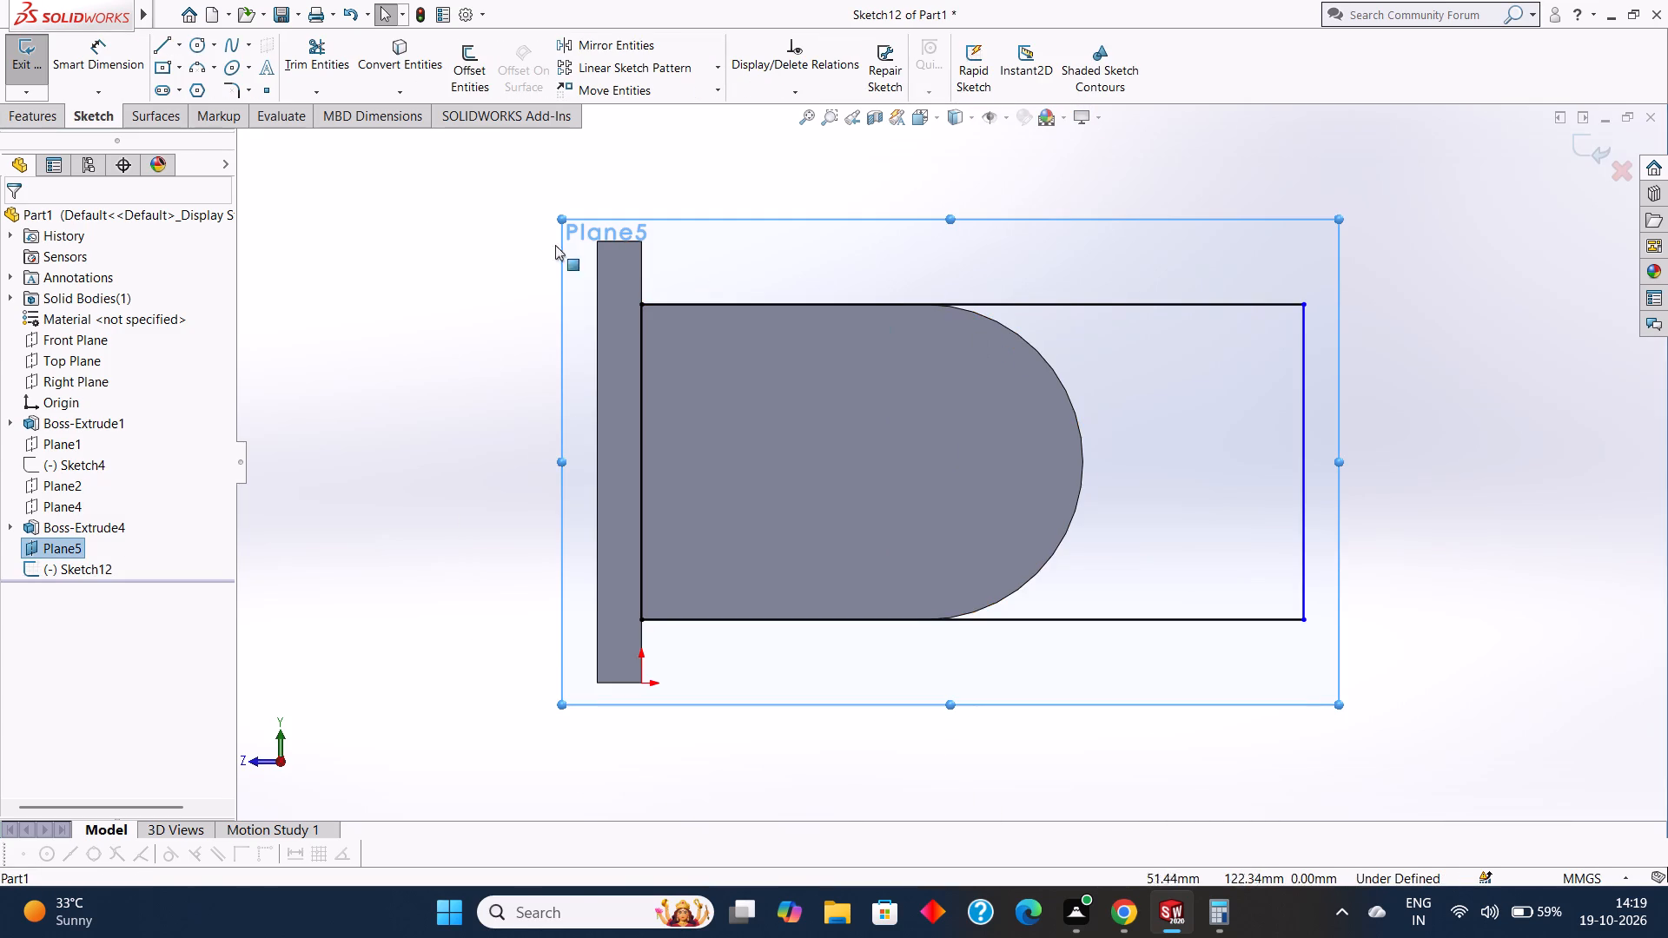
pyautogui.click(89, 51)
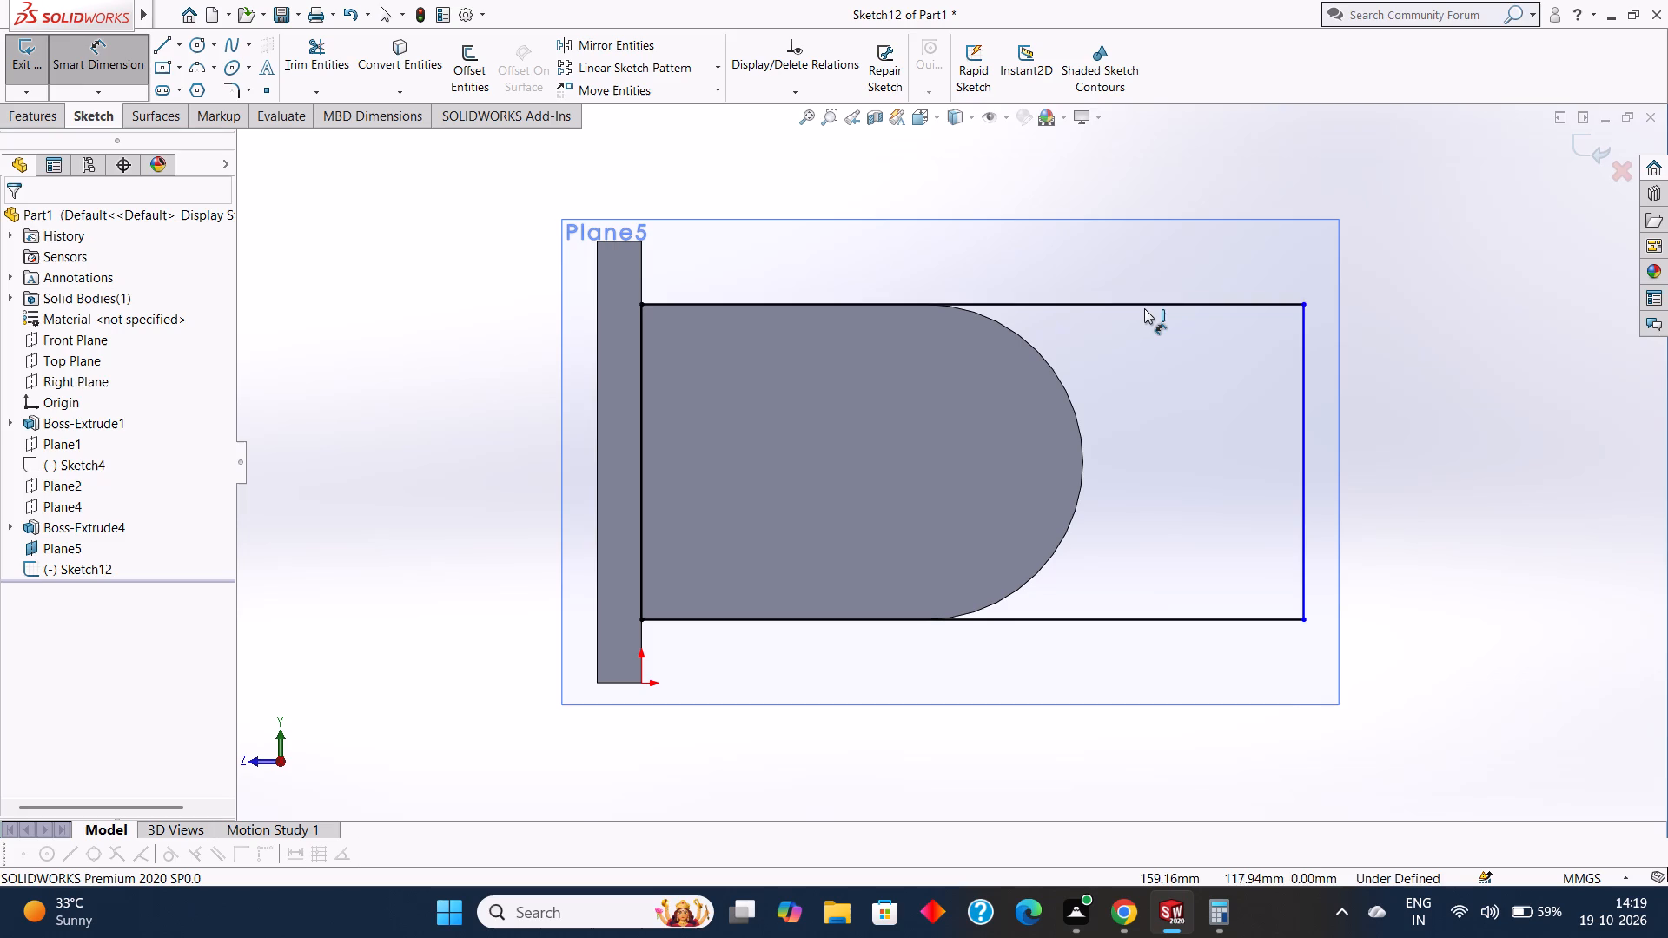
pyautogui.click(1144, 307)
pyautogui.click(1129, 256)
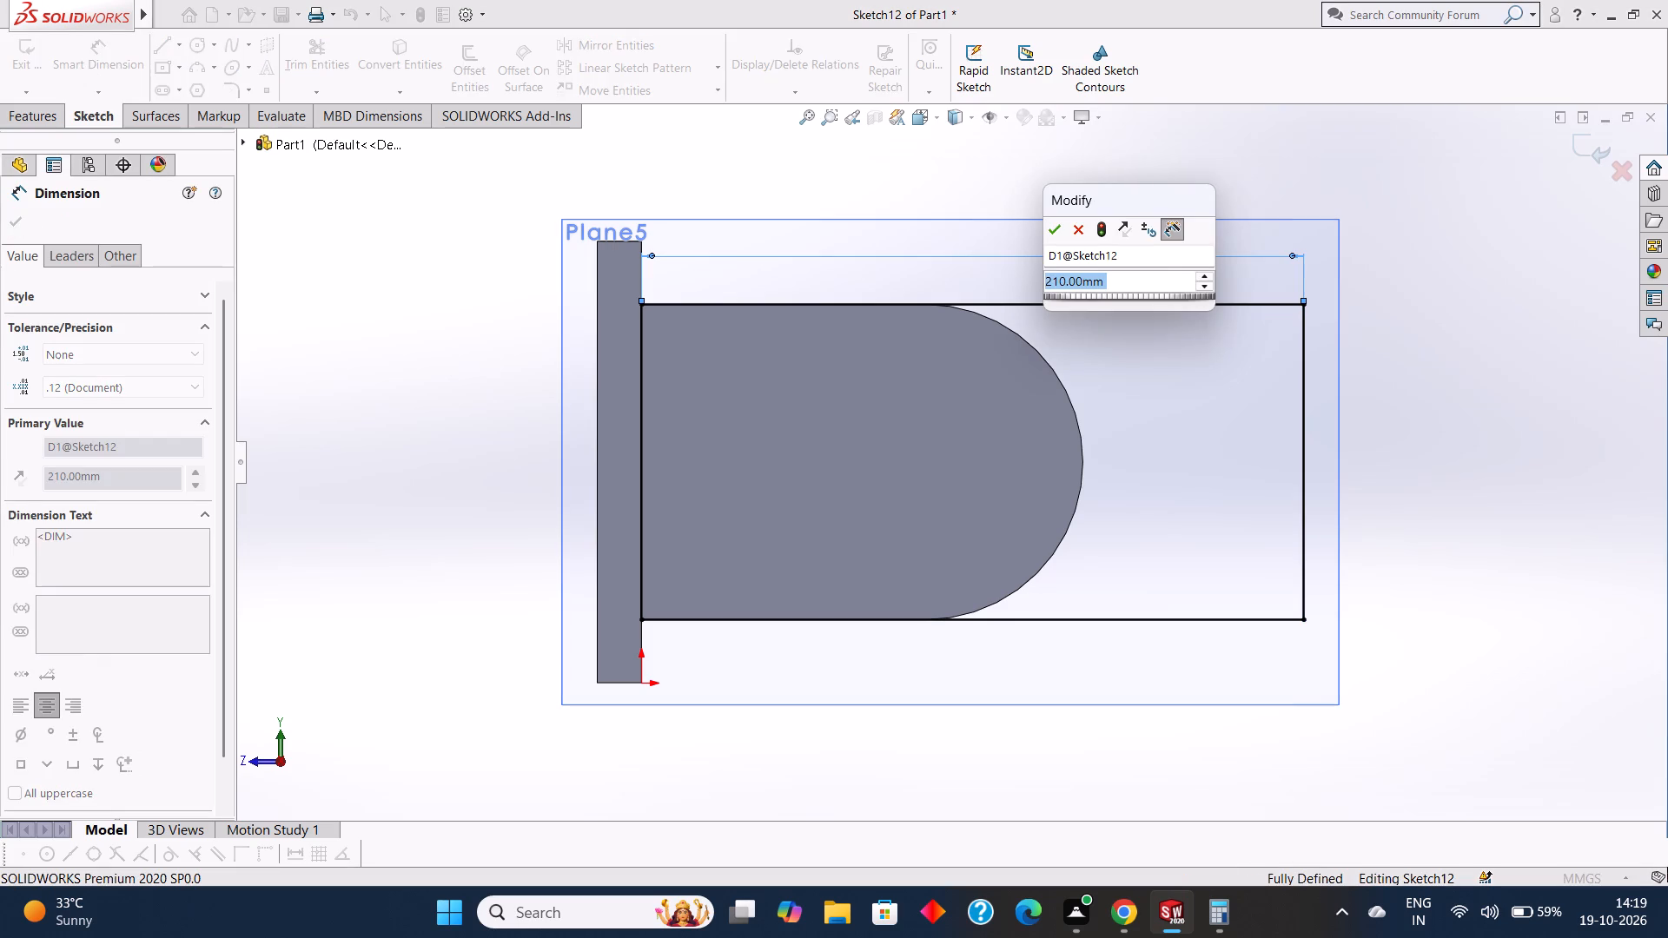
pyautogui.write('180')
pyautogui.press('Return')
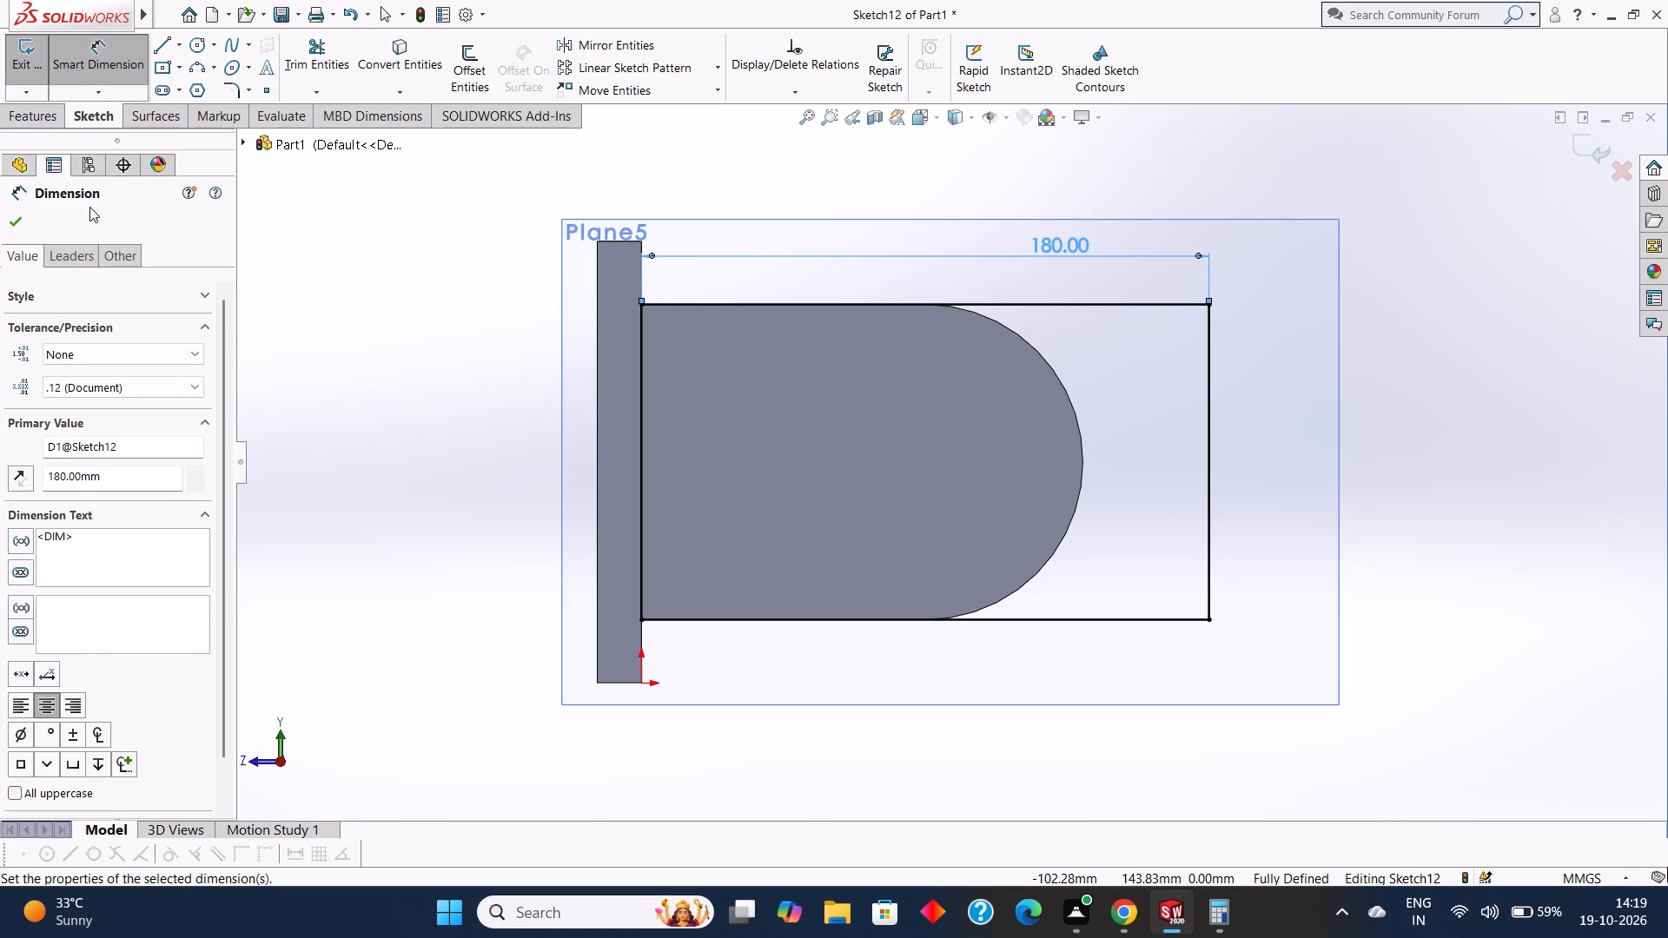
pyautogui.click(9, 227)
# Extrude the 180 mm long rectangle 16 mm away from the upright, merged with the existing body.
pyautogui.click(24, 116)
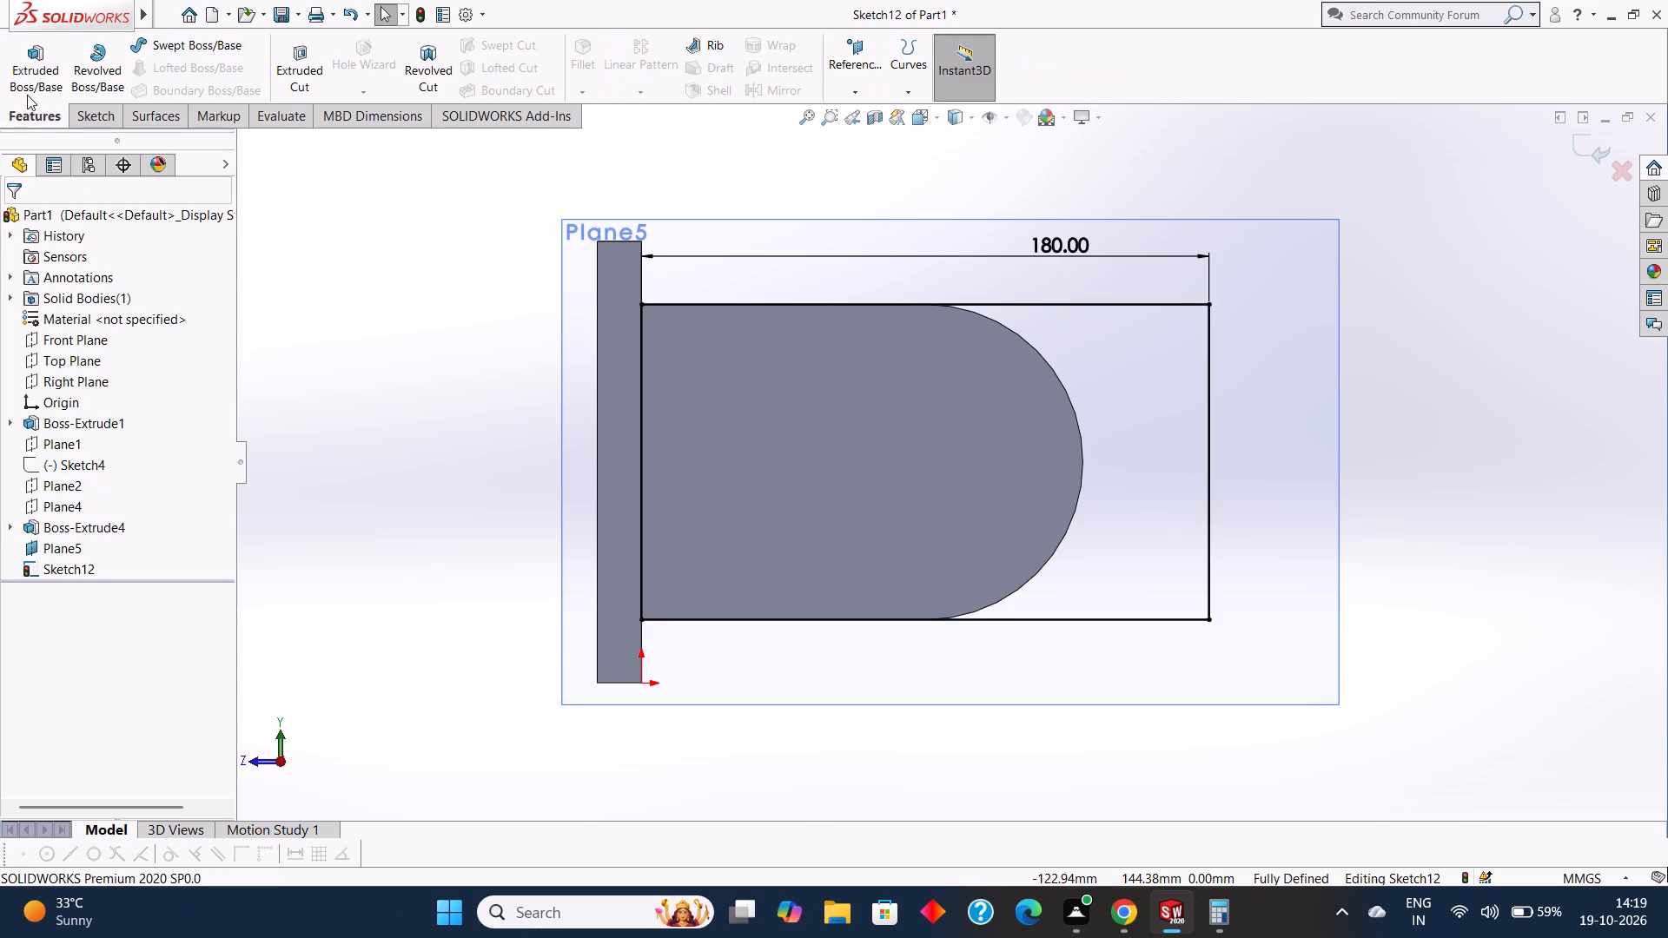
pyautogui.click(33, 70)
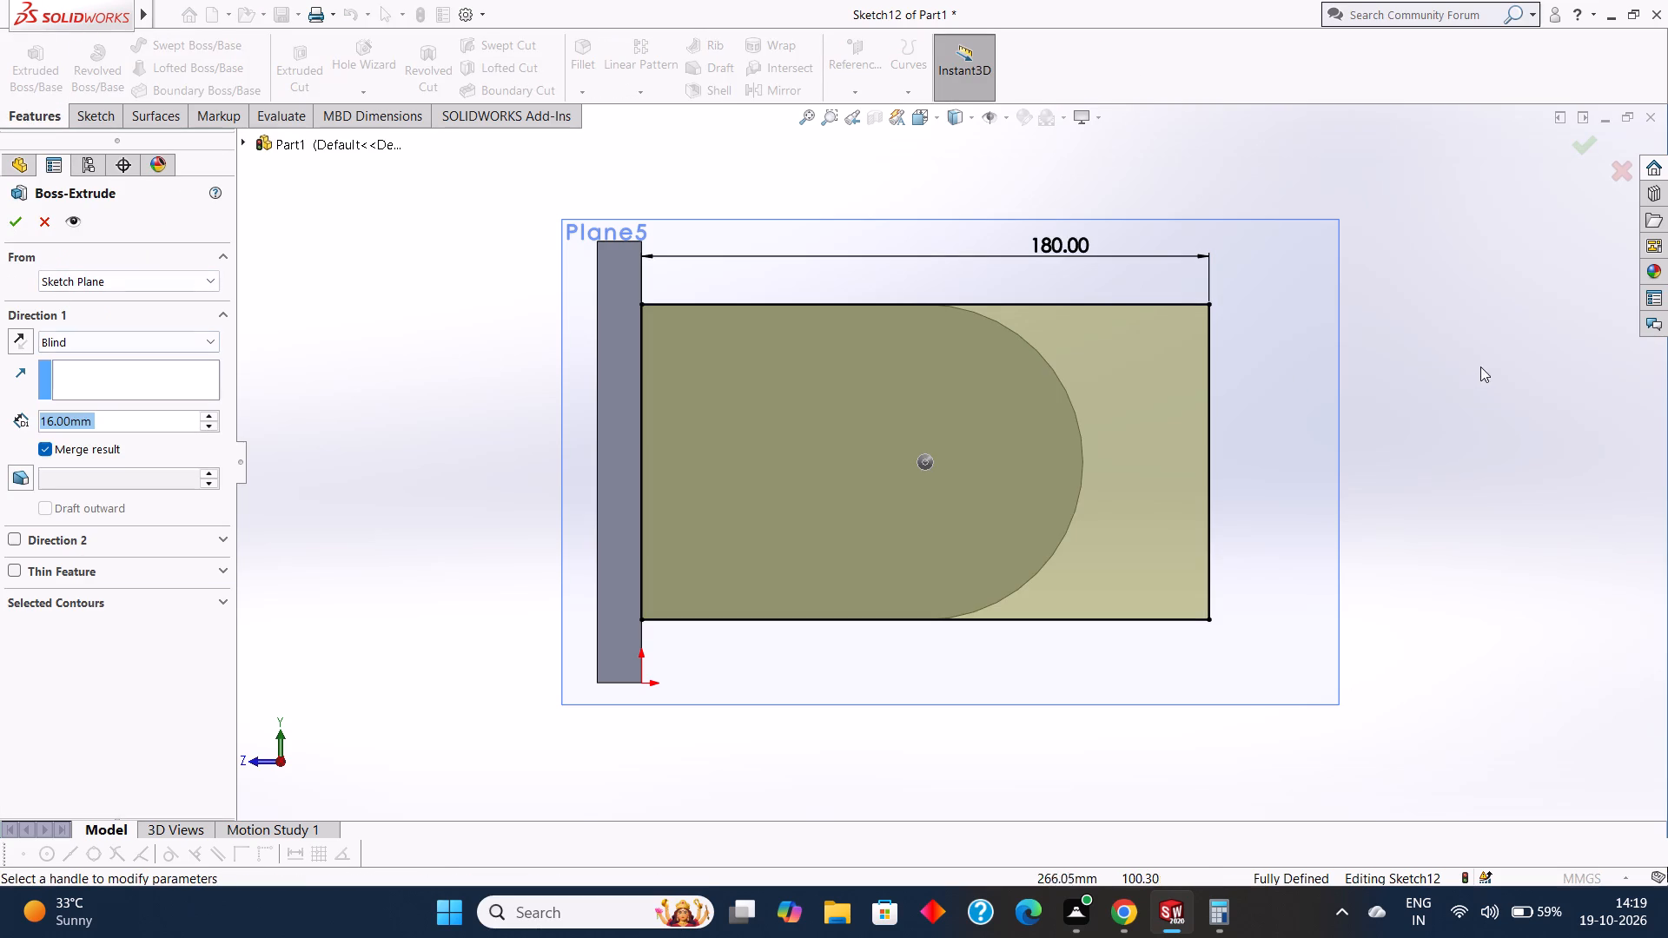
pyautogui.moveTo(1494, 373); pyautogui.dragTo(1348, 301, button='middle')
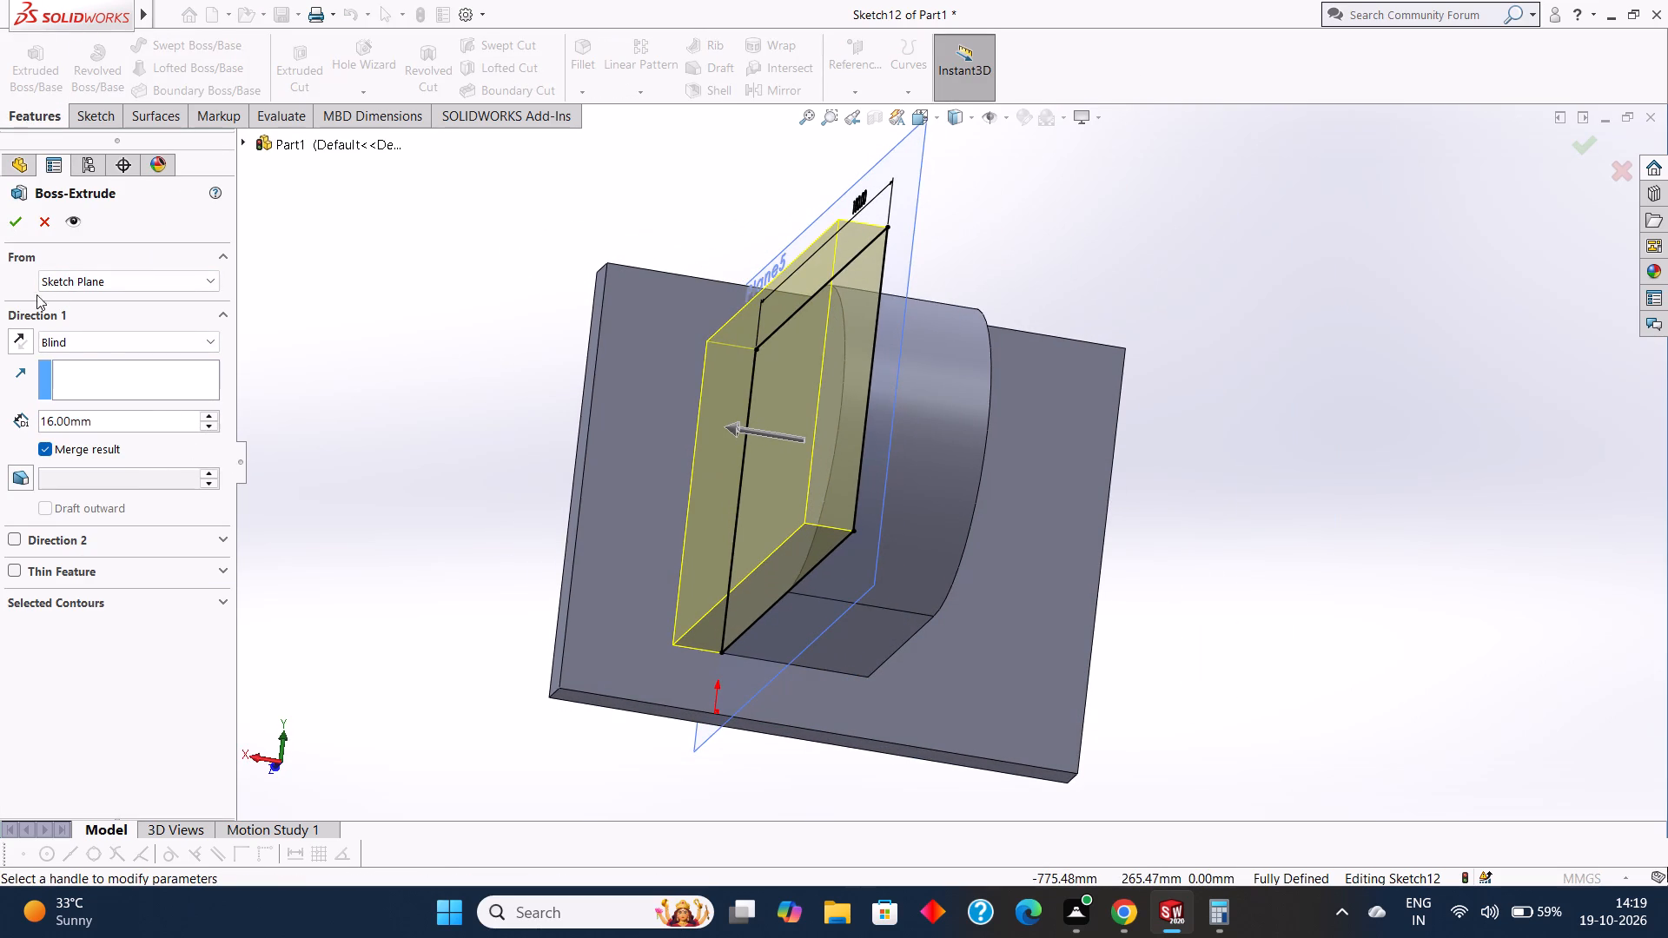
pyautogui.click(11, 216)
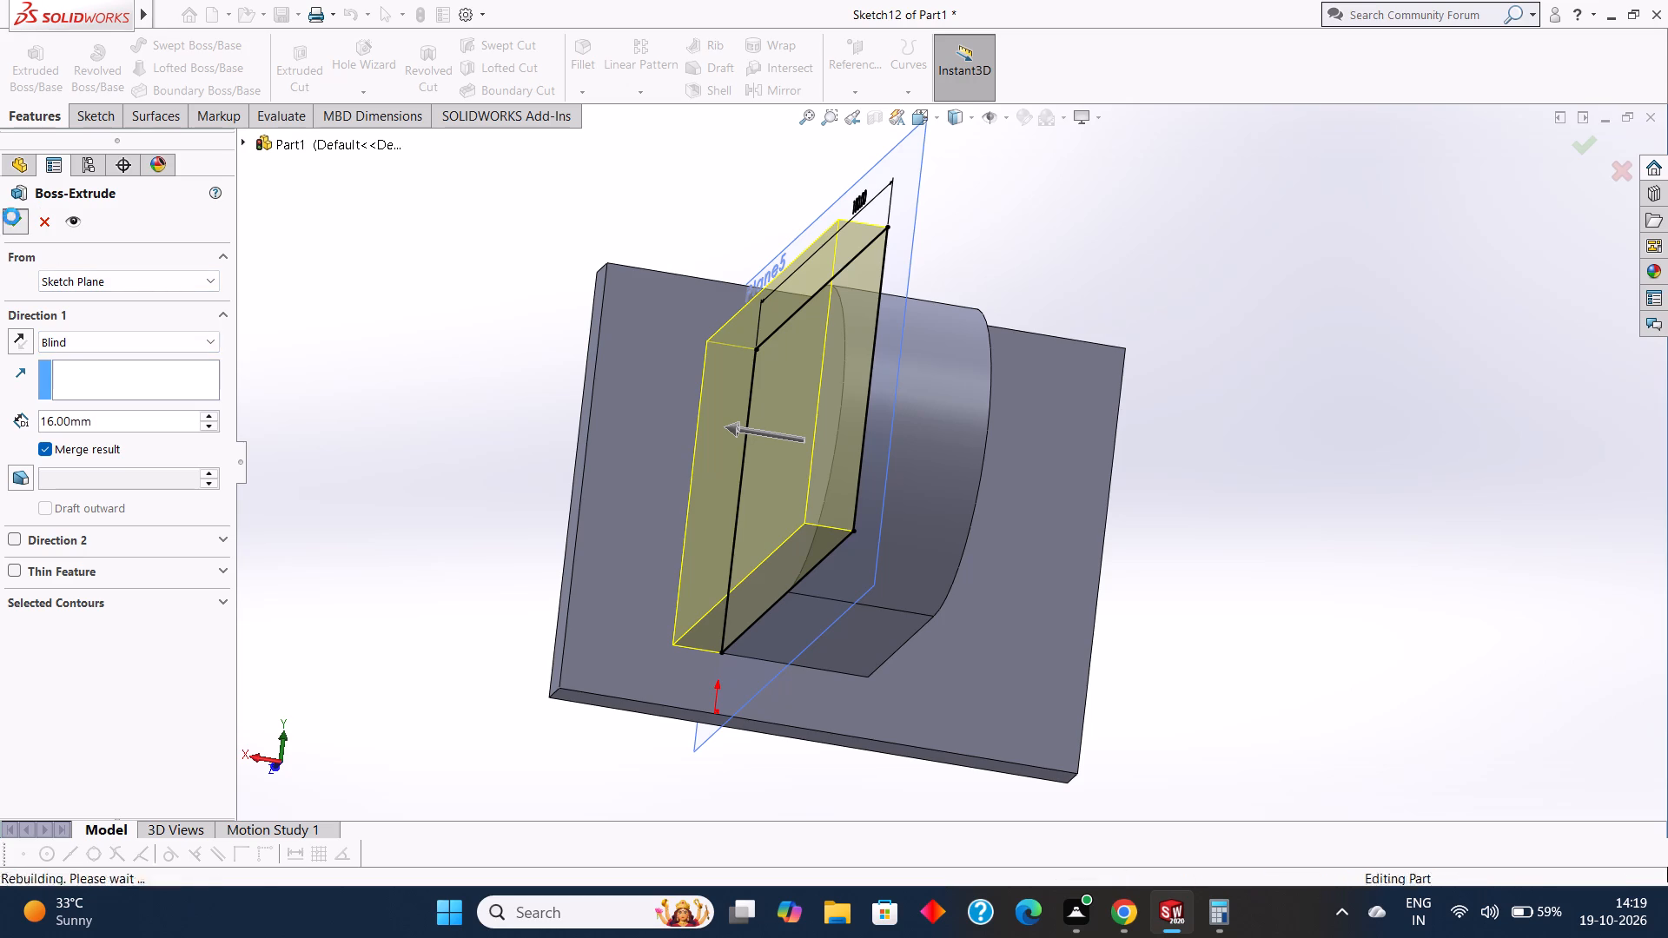
# Hide the 119 mm offset plane between the upright and the tall plate.
pyautogui.click(1176, 357)
pyautogui.moveTo(1219, 361); pyautogui.dragTo(1206, 296, button='middle')
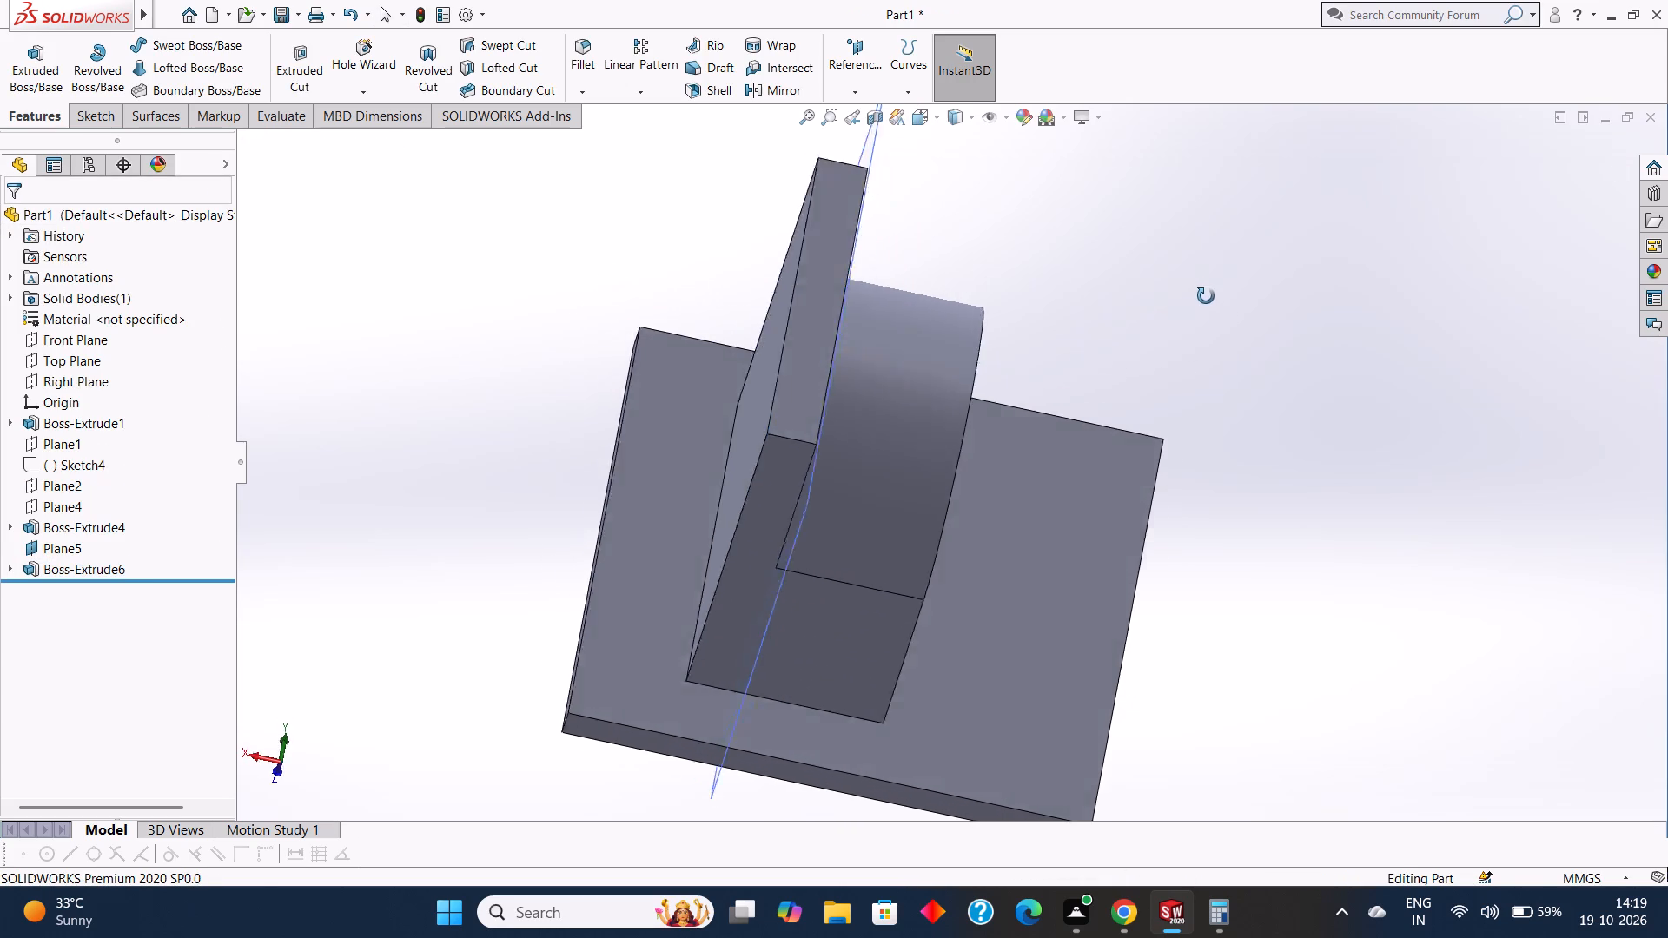
pyautogui.moveTo(1206, 296); pyautogui.dragTo(1207, 239, button='middle')
pyautogui.moveTo(1198, 365); pyautogui.dragTo(1193, 307, button='middle')
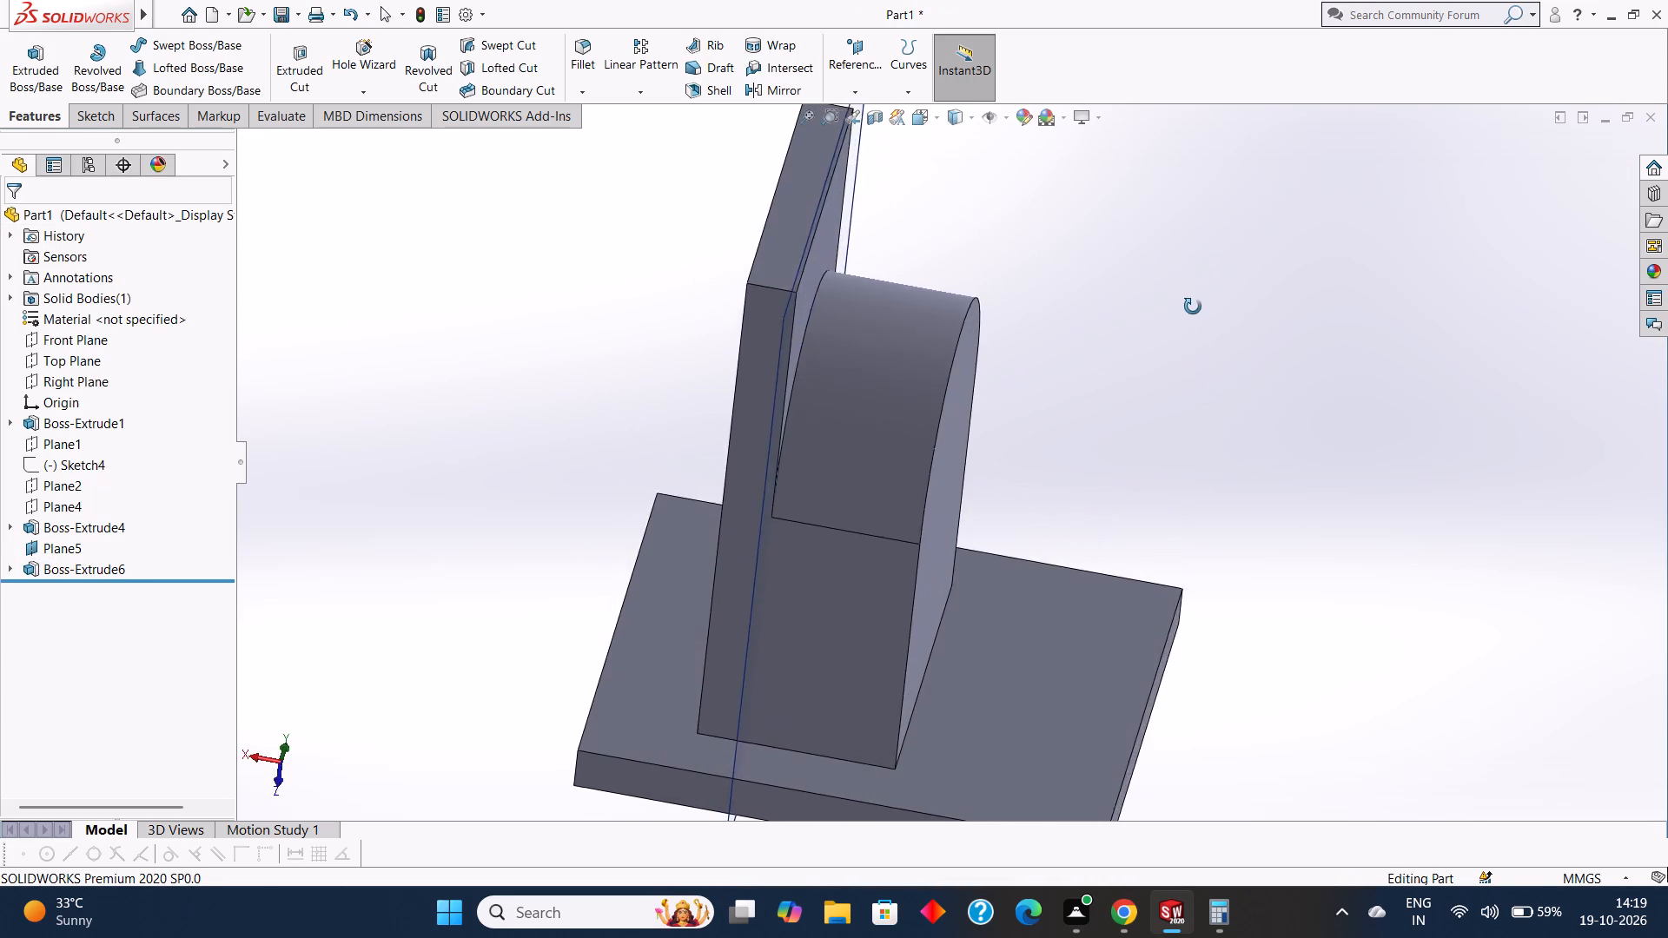
pyautogui.moveTo(1193, 307); pyautogui.dragTo(1228, 304, button='middle')
pyautogui.scroll(2, 1228, 304)
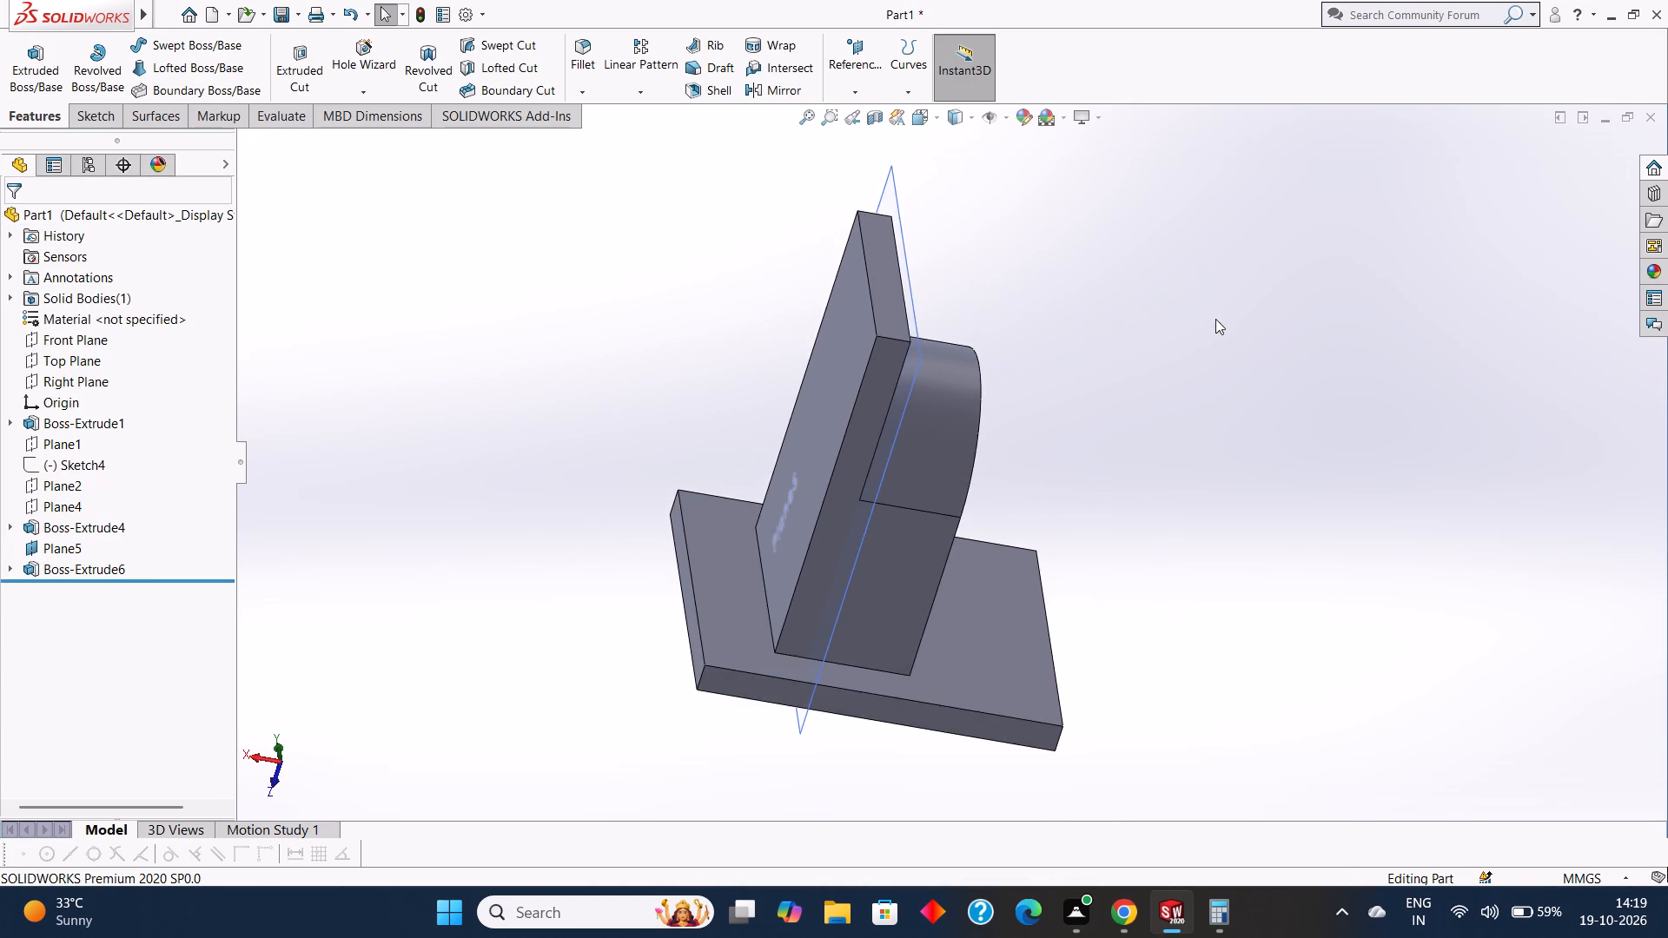
pyautogui.moveTo(1213, 325); pyautogui.dragTo(1283, 420, button='middle')
pyautogui.rightClick(913, 219)
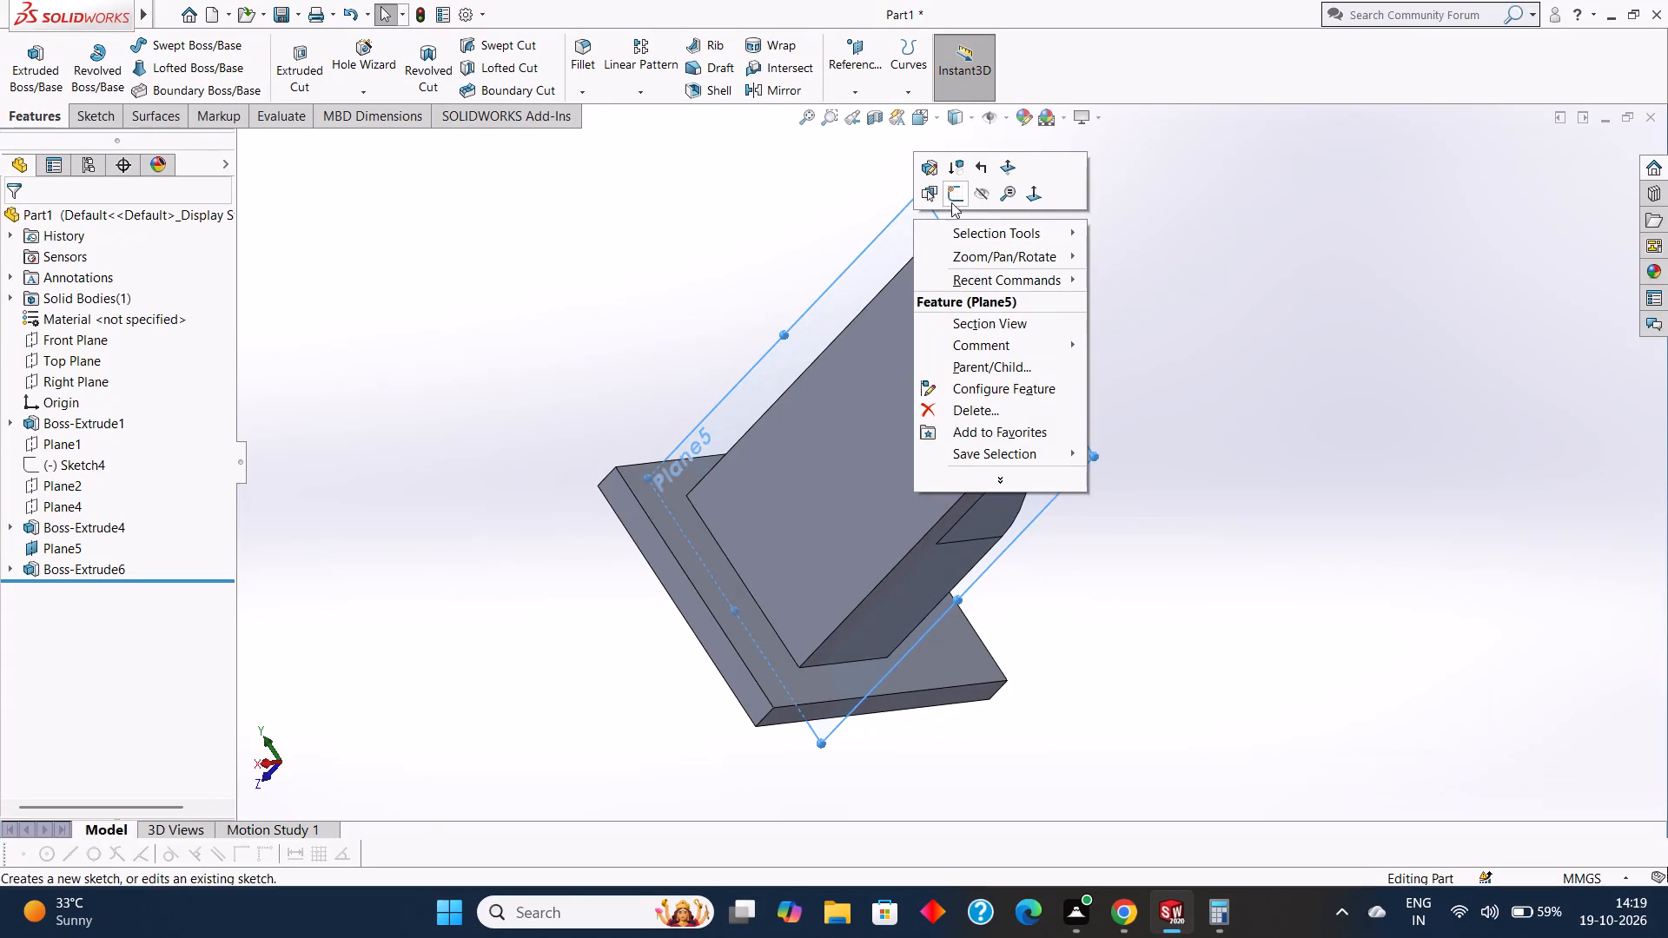
pyautogui.click(977, 199)
# Examine the tall plate's height and proportions against the round-topped upright and base plate from several angles.
pyautogui.moveTo(1239, 367); pyautogui.dragTo(1205, 342, button='middle')
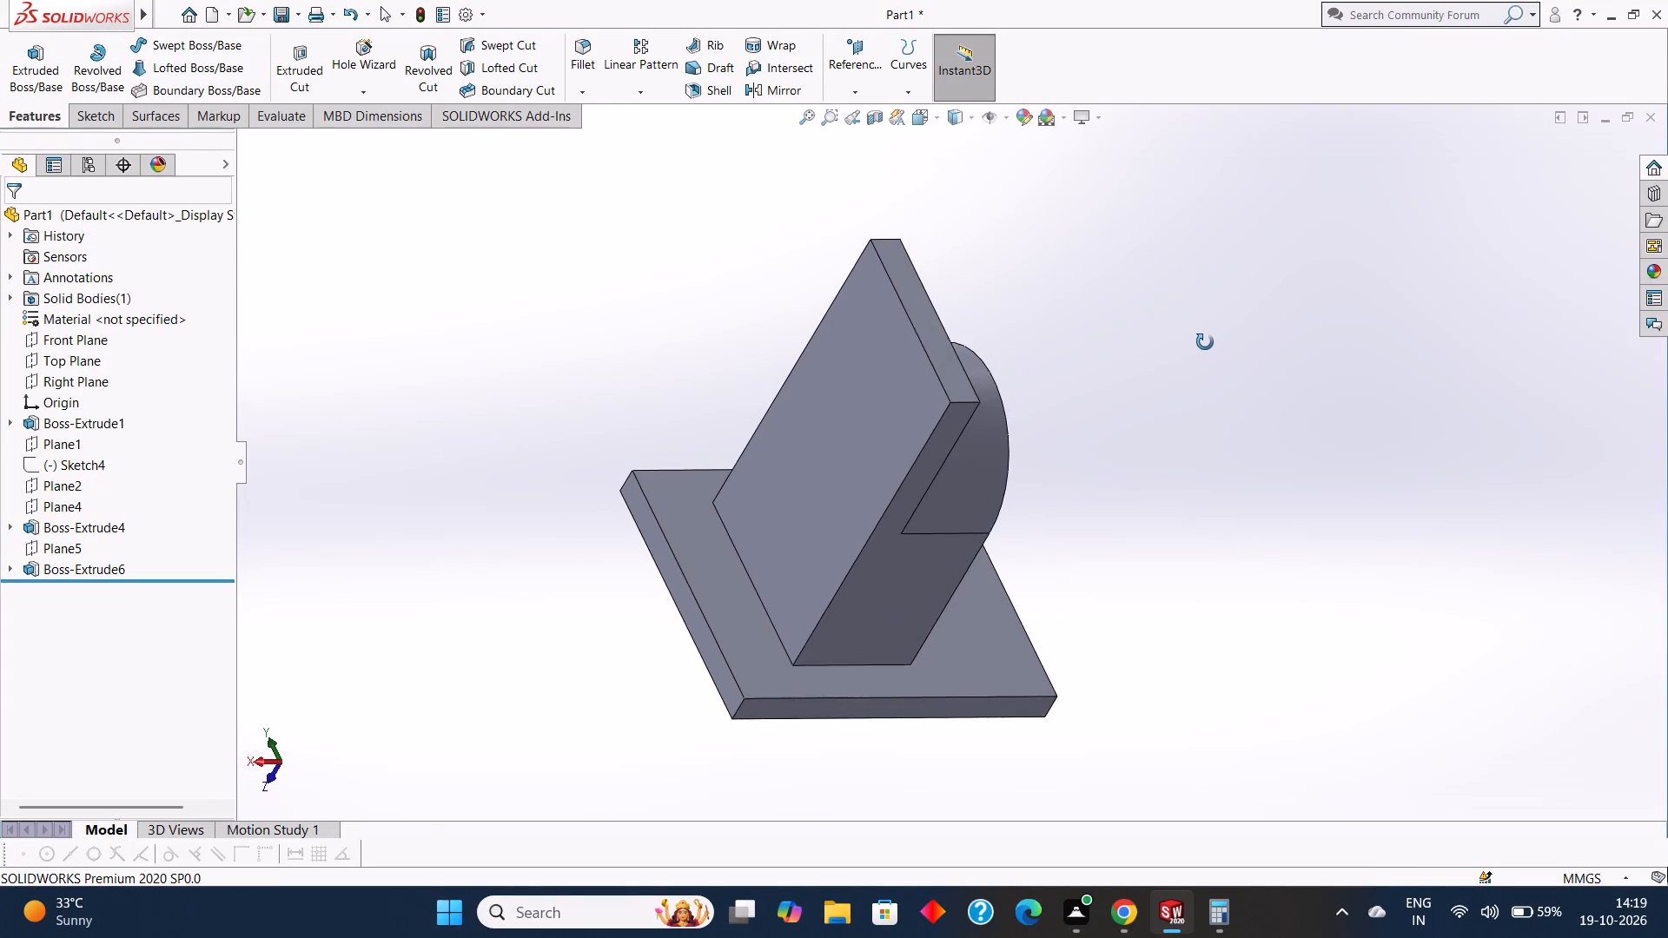
pyautogui.moveTo(1205, 342); pyautogui.dragTo(1262, 338, button='middle')
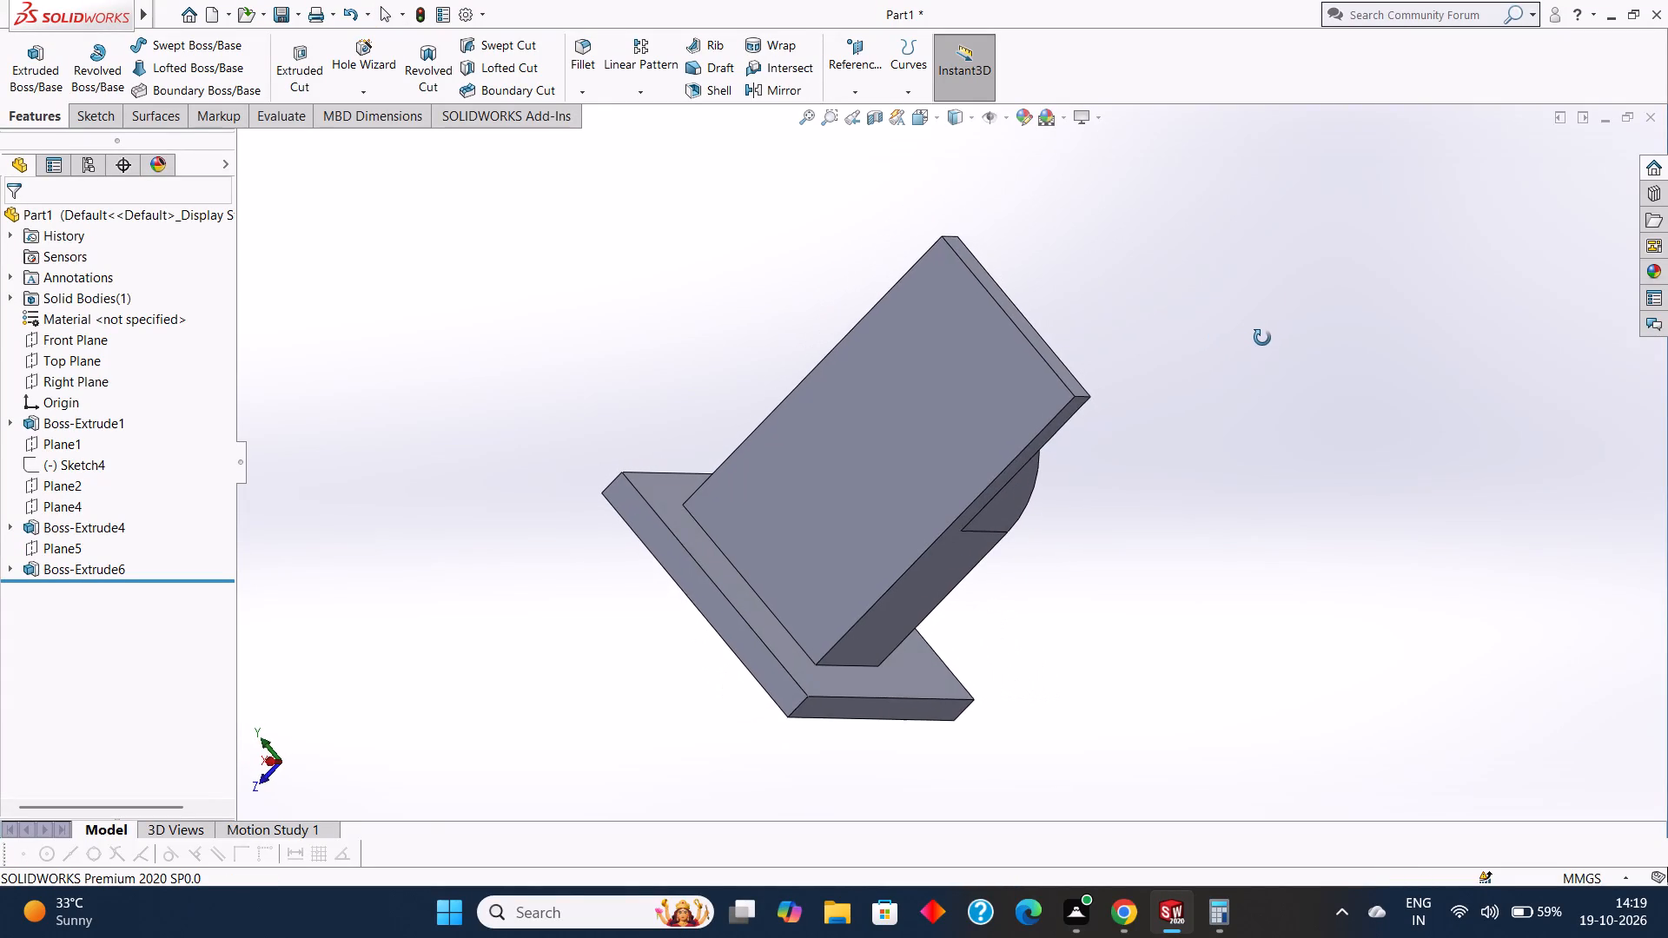
pyautogui.moveTo(1262, 338); pyautogui.dragTo(1281, 339, button='middle')
pyautogui.moveTo(600, 618); pyautogui.dragTo(671, 696, button='middle')
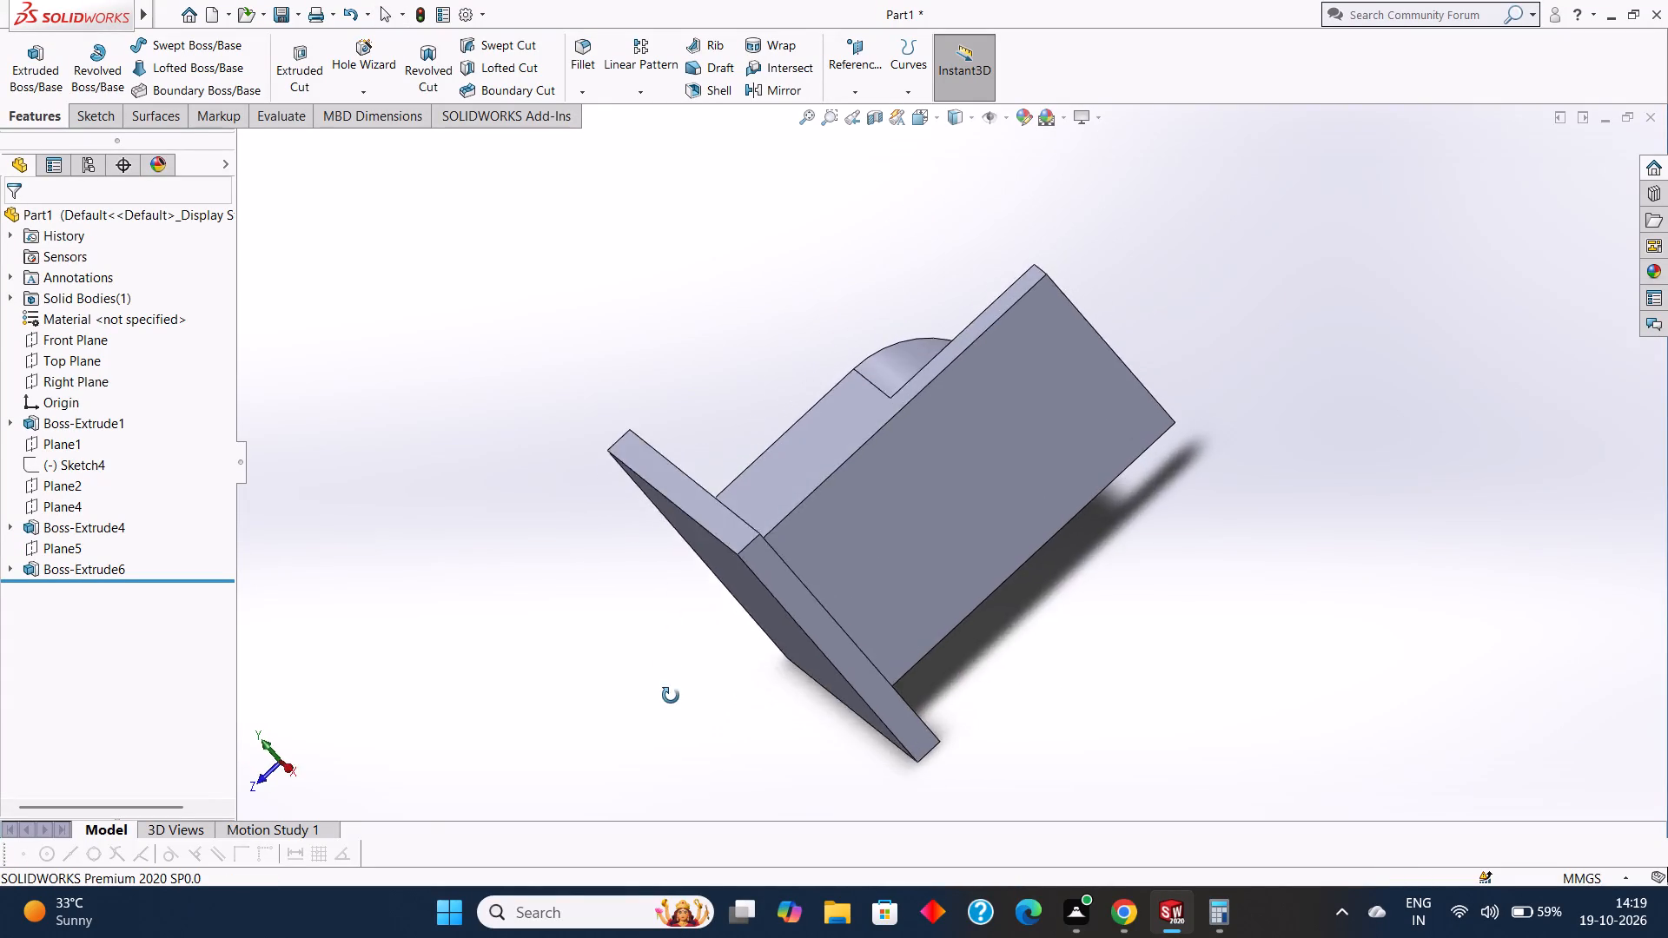
pyautogui.moveTo(671, 696); pyautogui.dragTo(655, 677, button='middle')
pyautogui.moveTo(1230, 523); pyautogui.dragTo(1218, 345, button='middle')
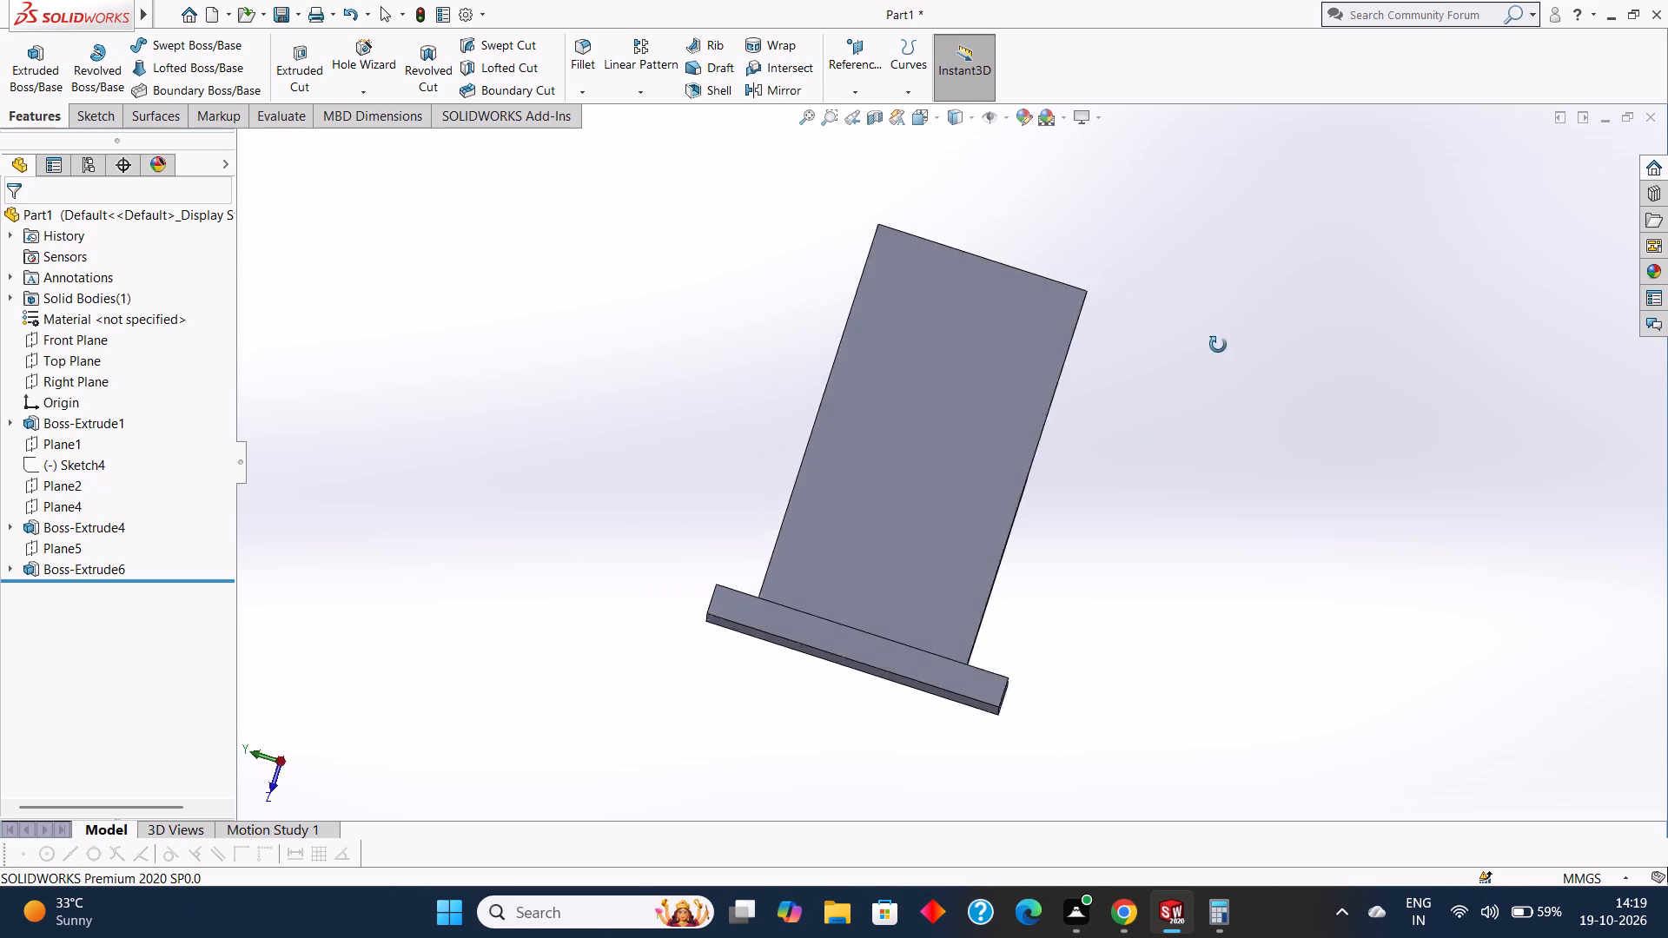
pyautogui.moveTo(1218, 345); pyautogui.dragTo(1242, 348, button='middle')
pyautogui.moveTo(686, 426); pyautogui.dragTo(688, 488, button='middle')
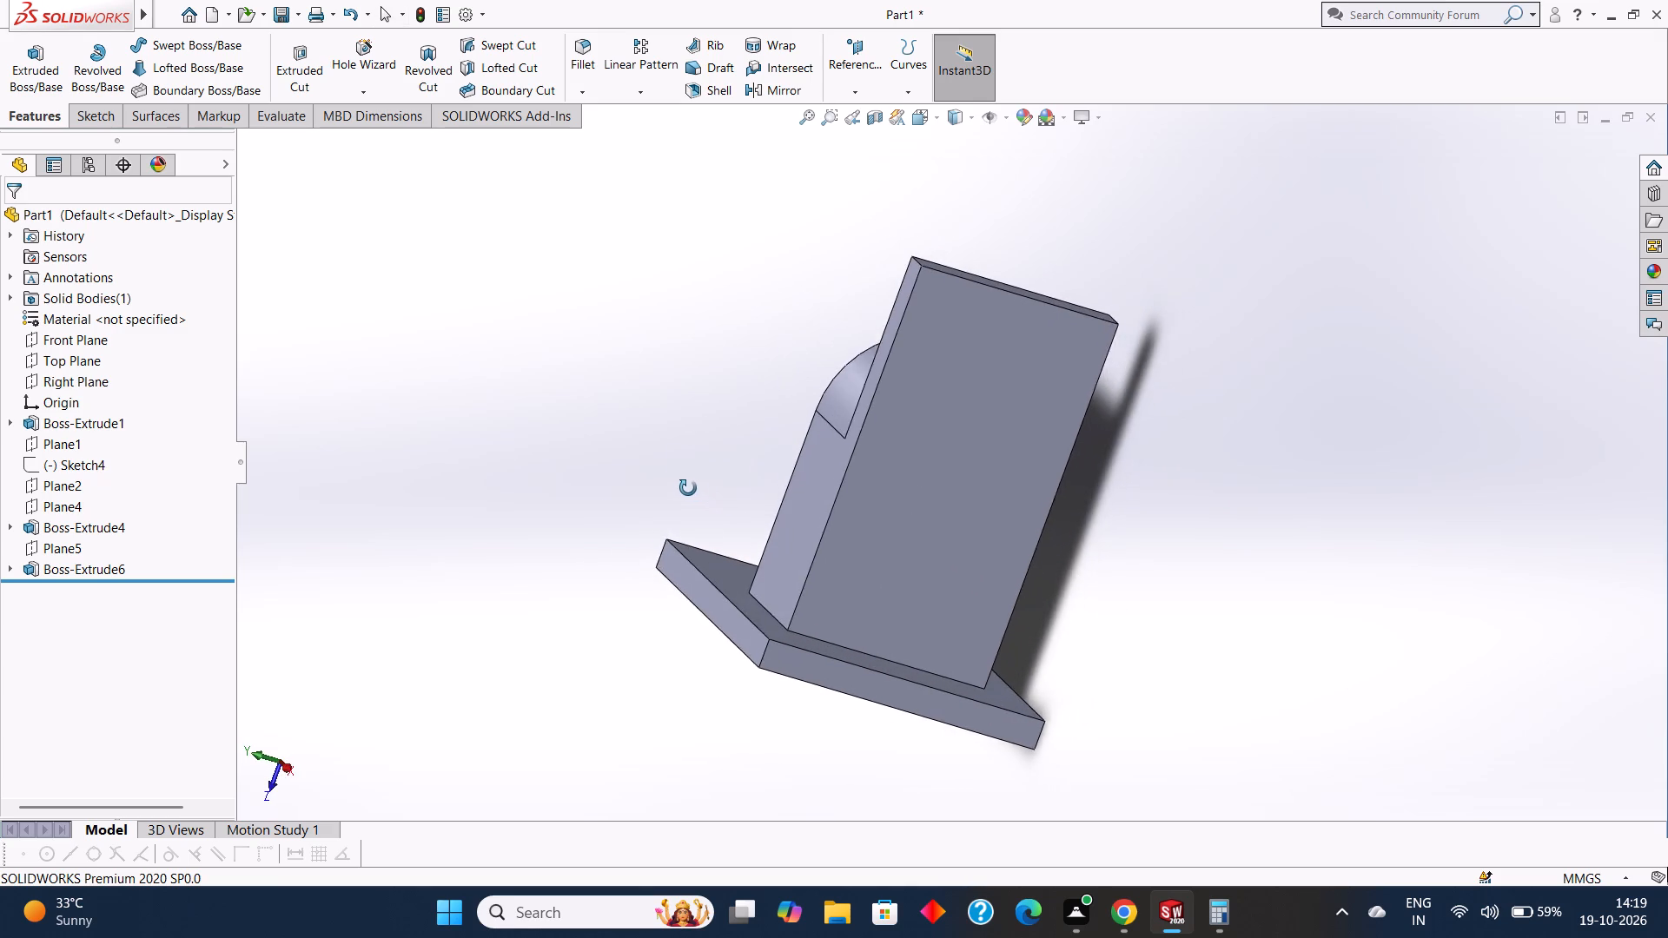
pyautogui.moveTo(688, 488); pyautogui.dragTo(526, 465, button='middle')
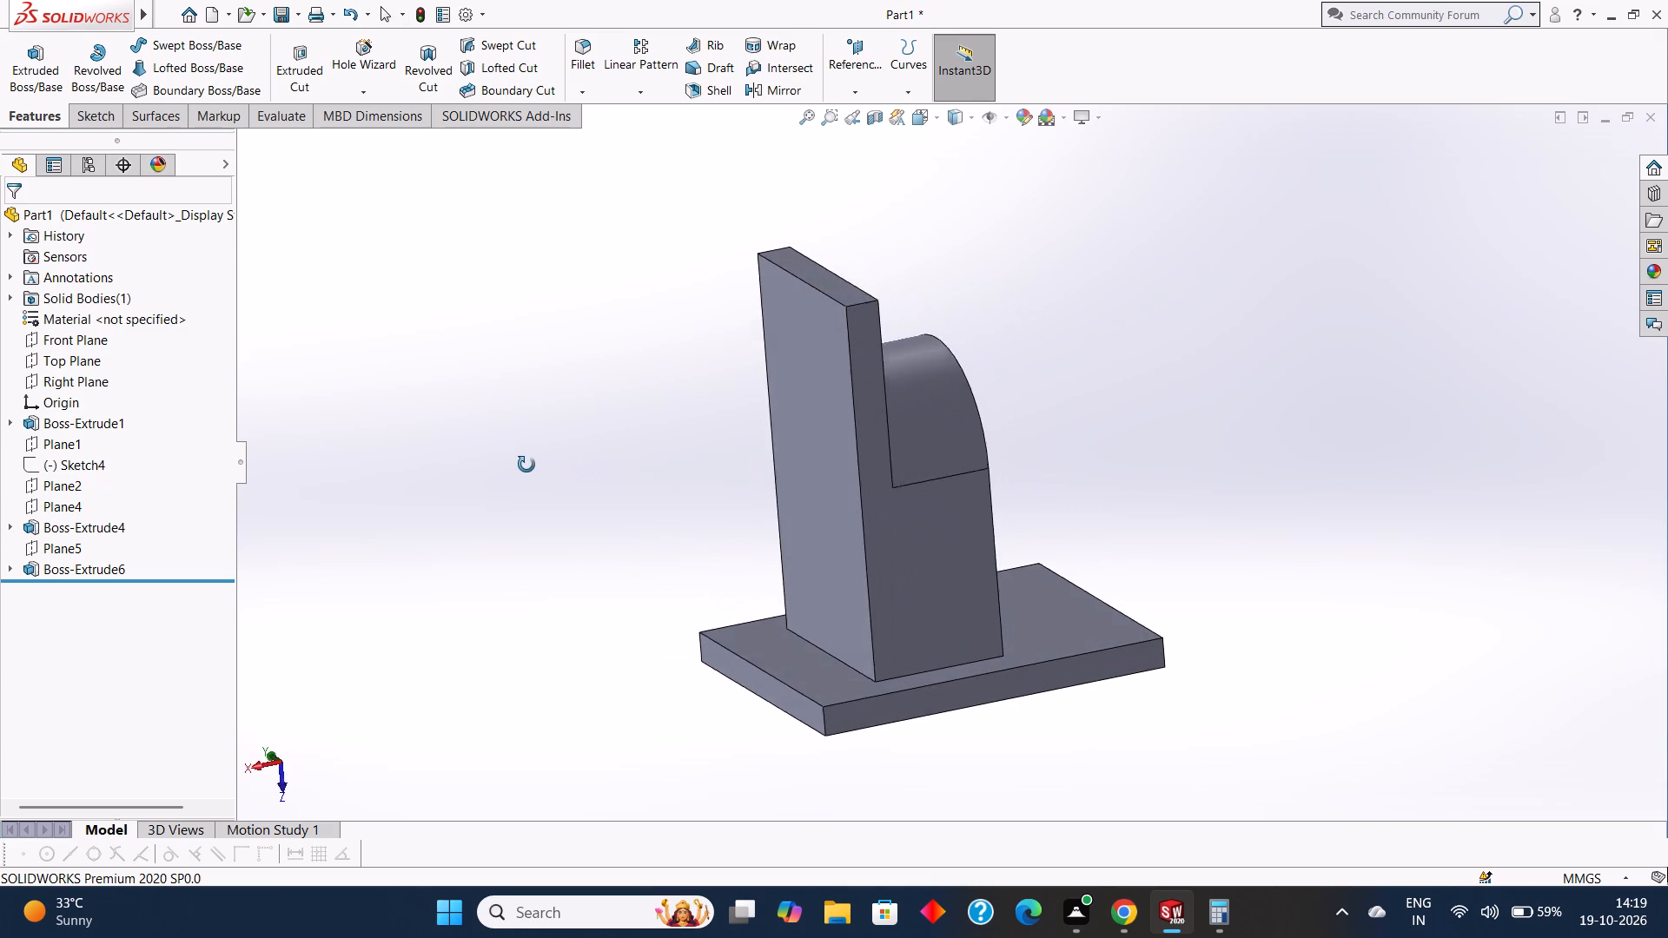
pyautogui.moveTo(526, 465); pyautogui.dragTo(612, 487, button='middle')
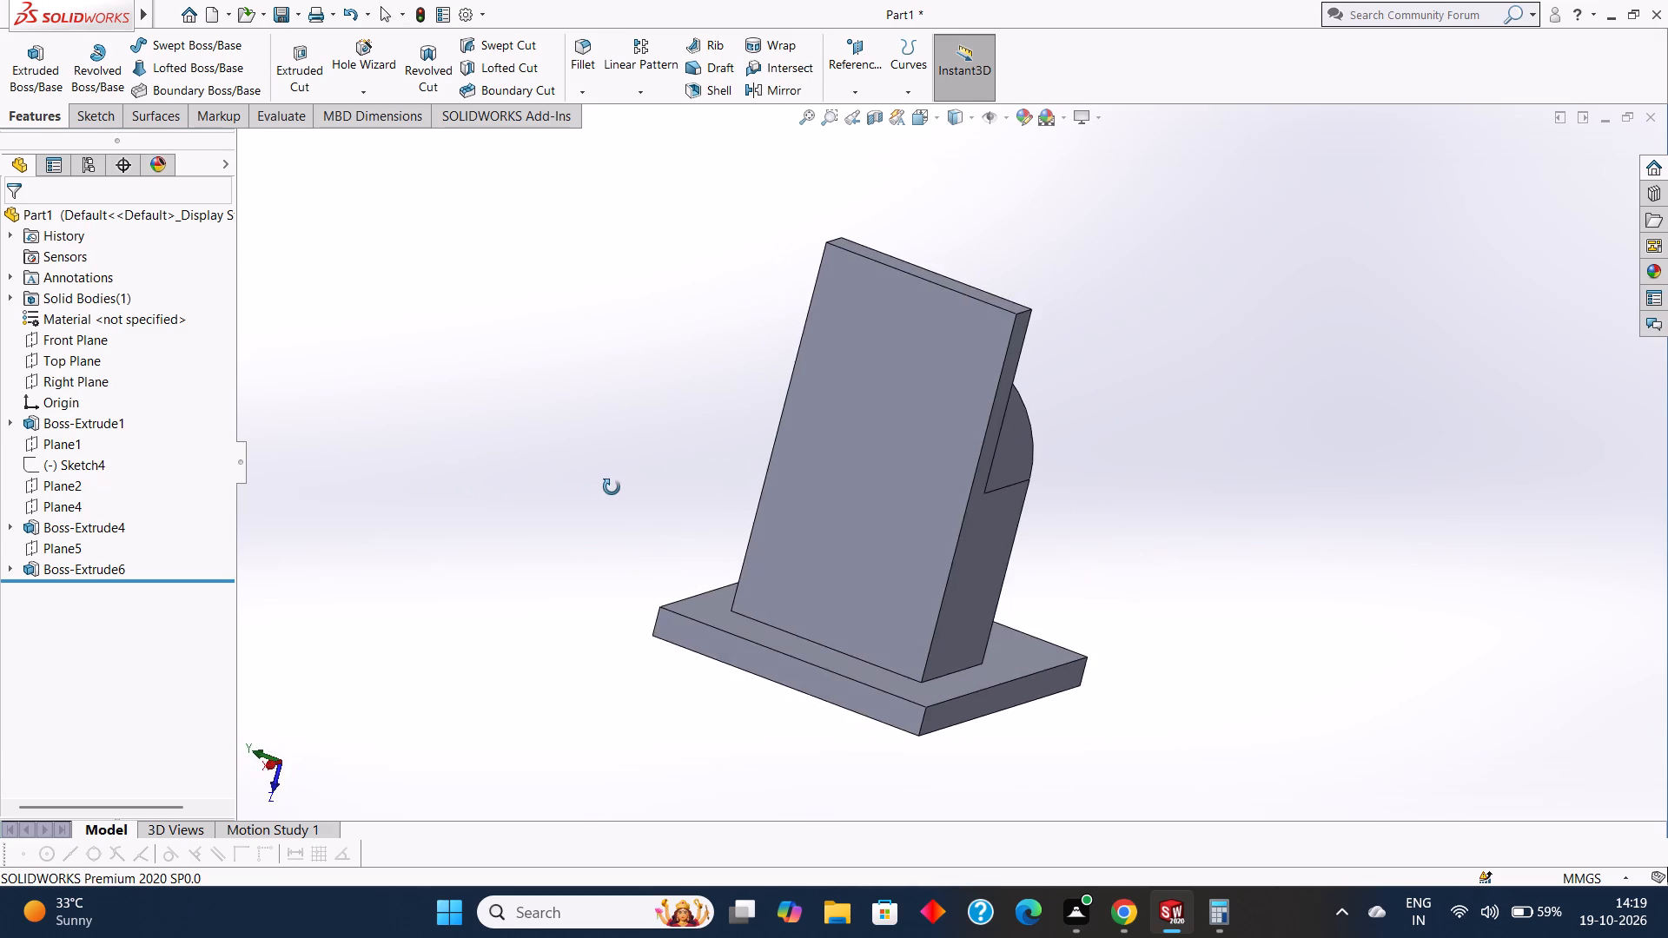
pyautogui.moveTo(612, 487); pyautogui.dragTo(613, 501, button='middle')
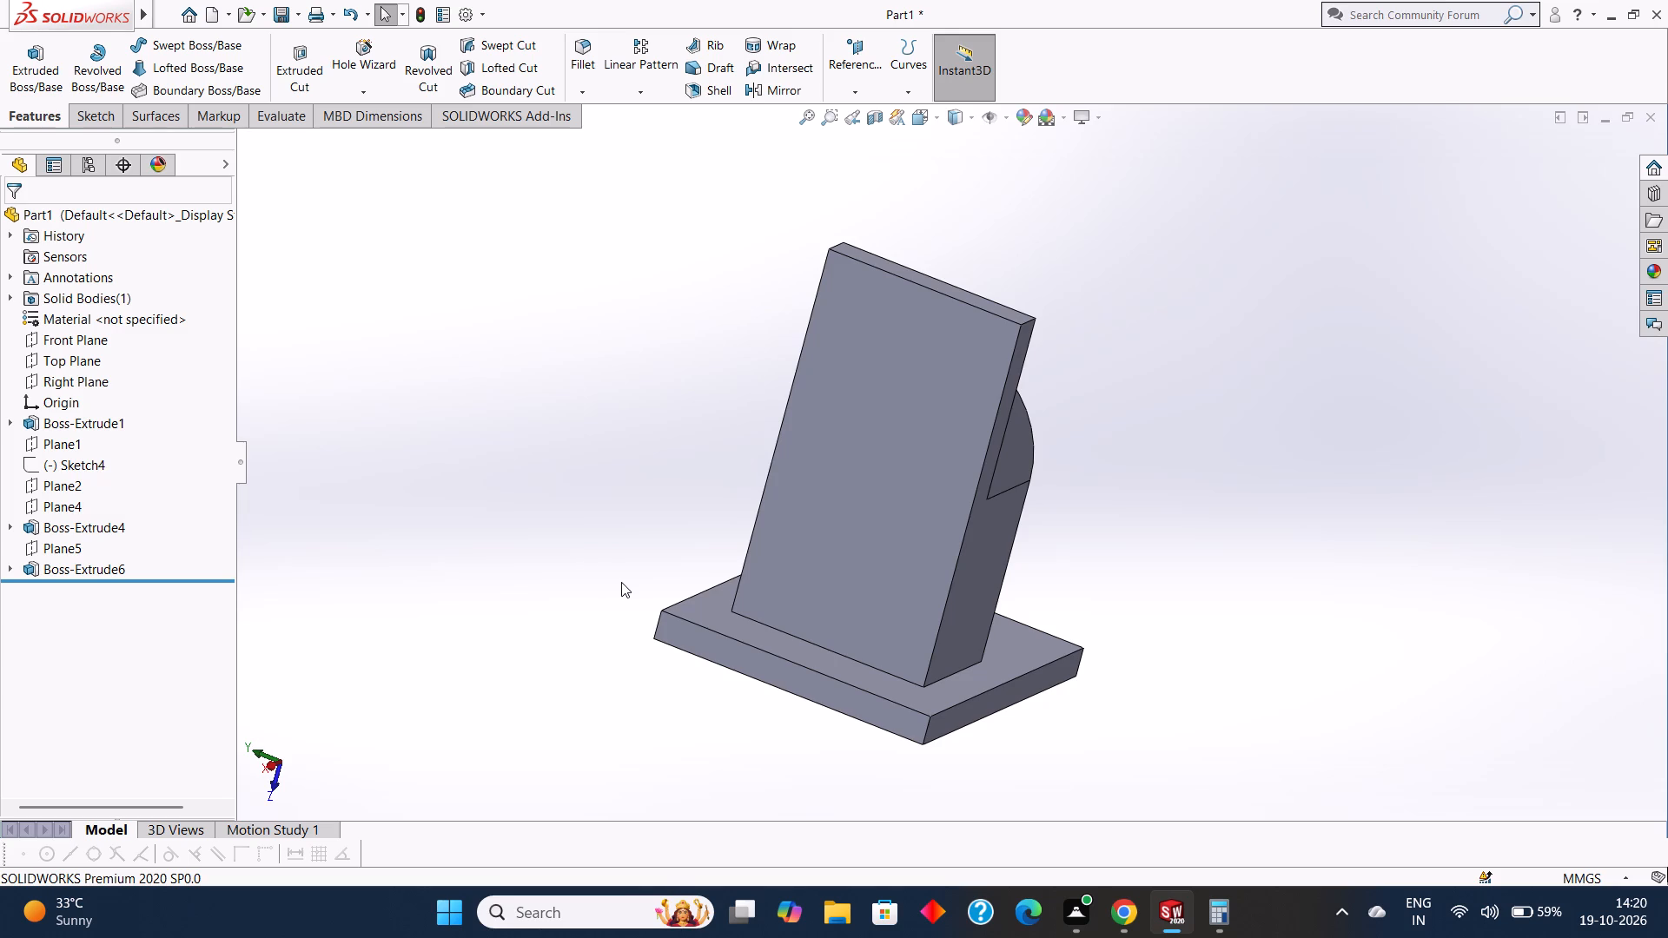
# Undo the plate extrusion and set the rectangle's length dimension to 160 mm.
pyautogui.hotkey('ctrl', 'z')
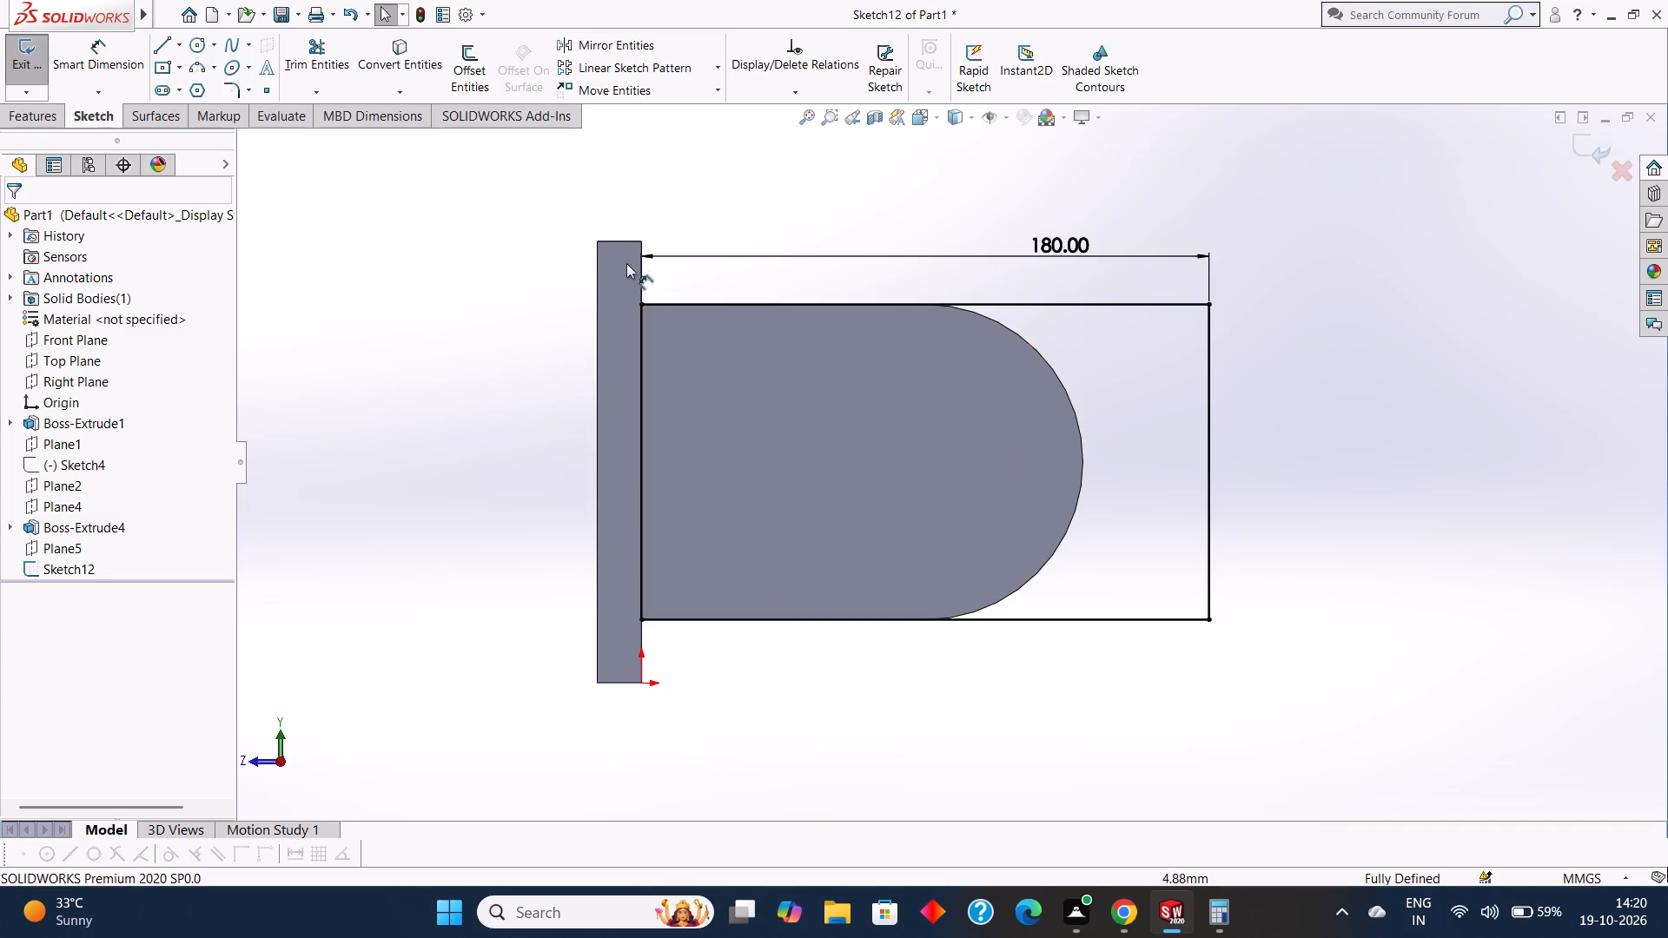
pyautogui.click(116, 50)
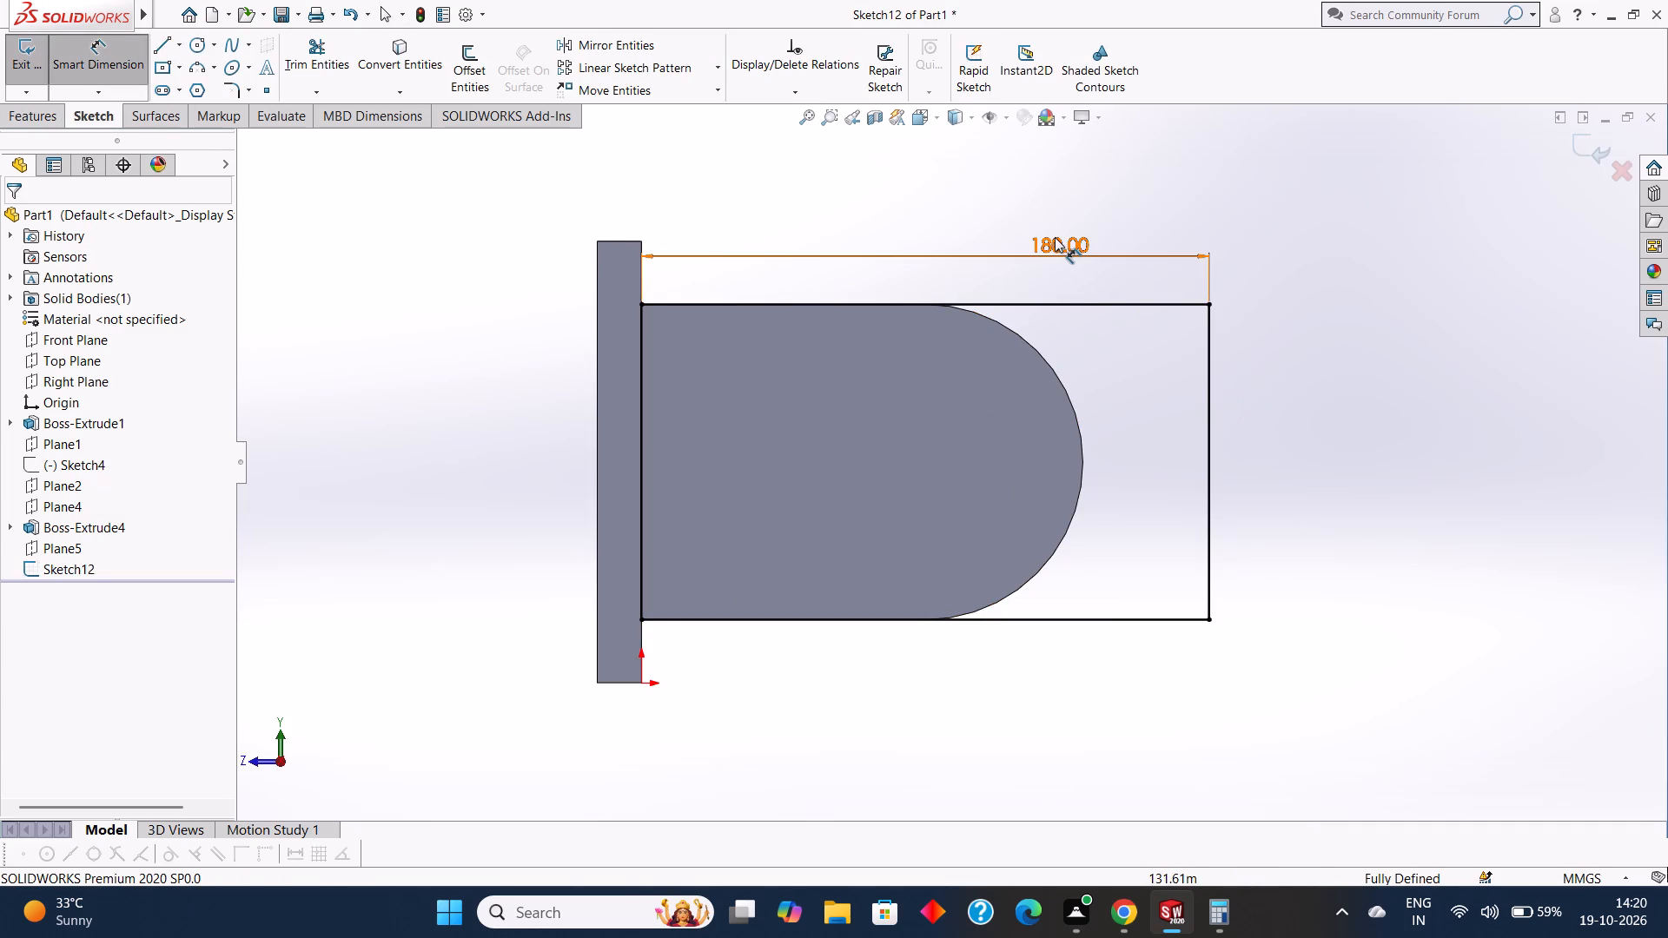
pyautogui.doubleClick(1055, 237)
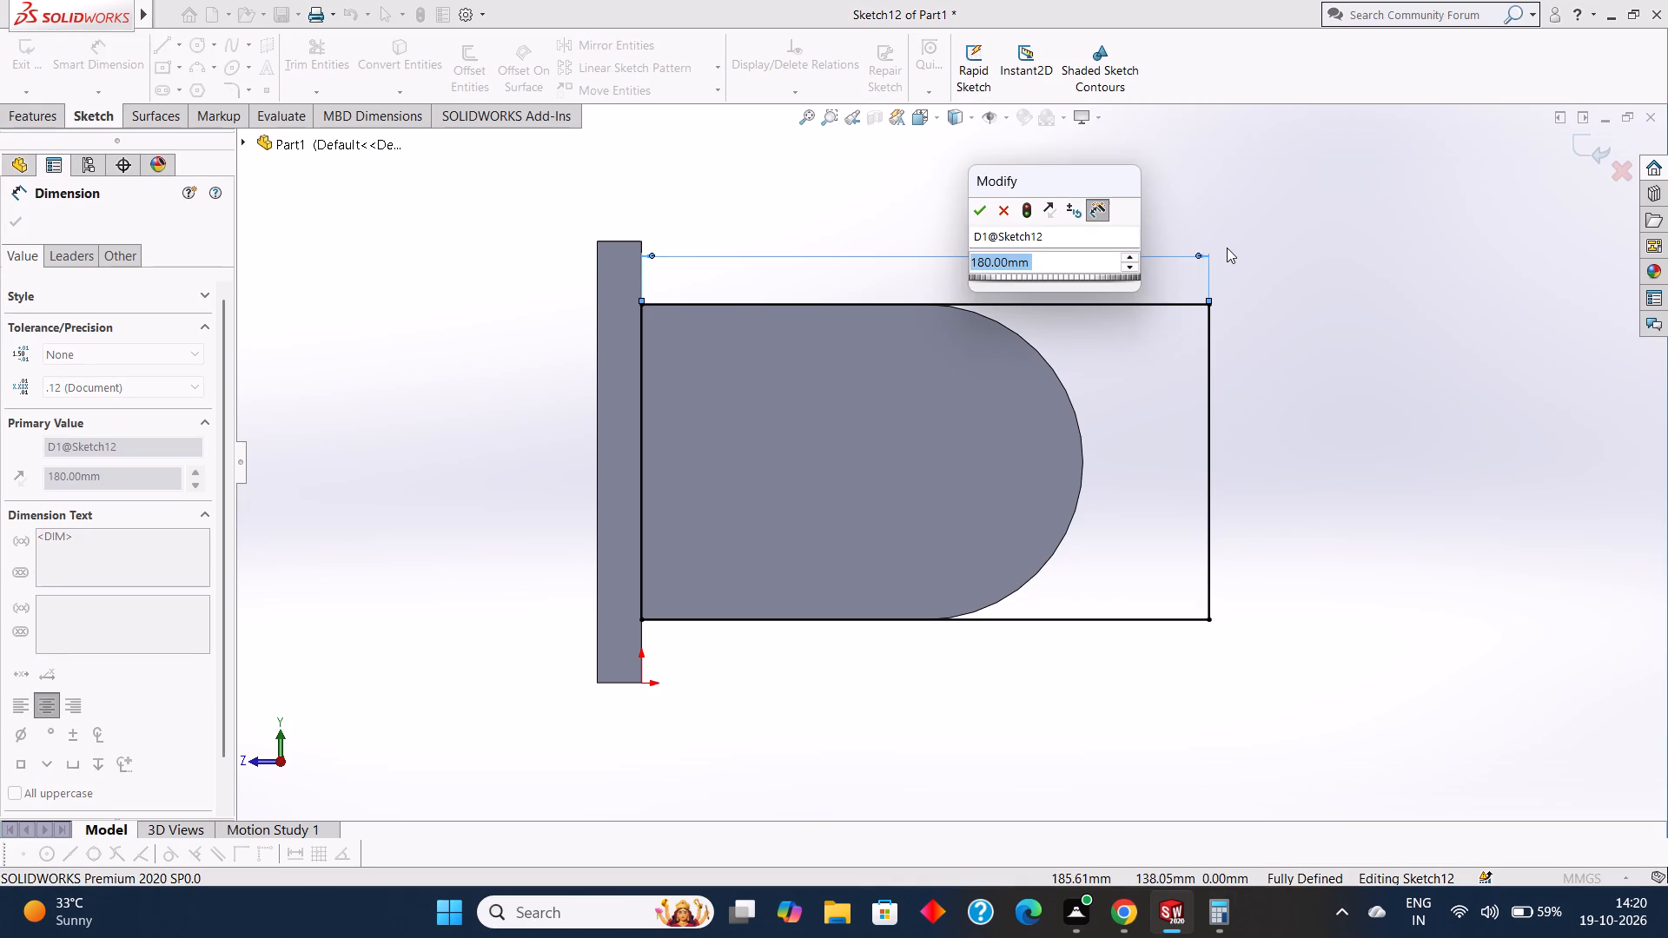
pyautogui.write('160')
pyautogui.press('Return')
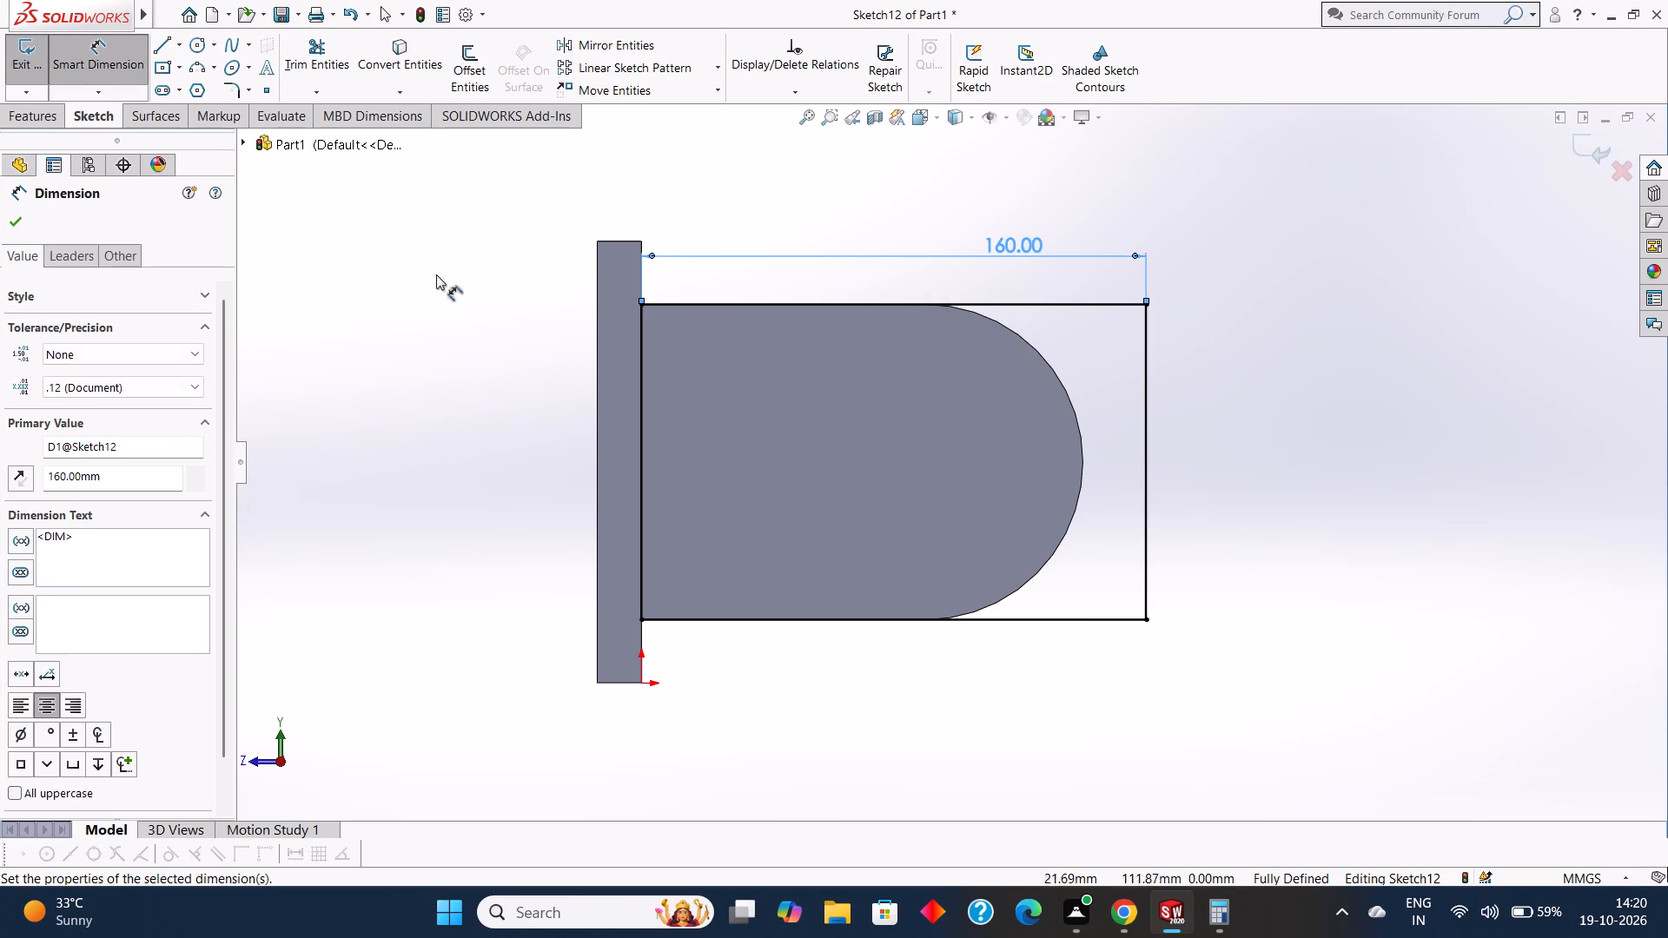
pyautogui.click(11, 229)
# Extrude the 160 mm long rectangle 16 mm away from the upright, merged with the existing body.
pyautogui.click(41, 112)
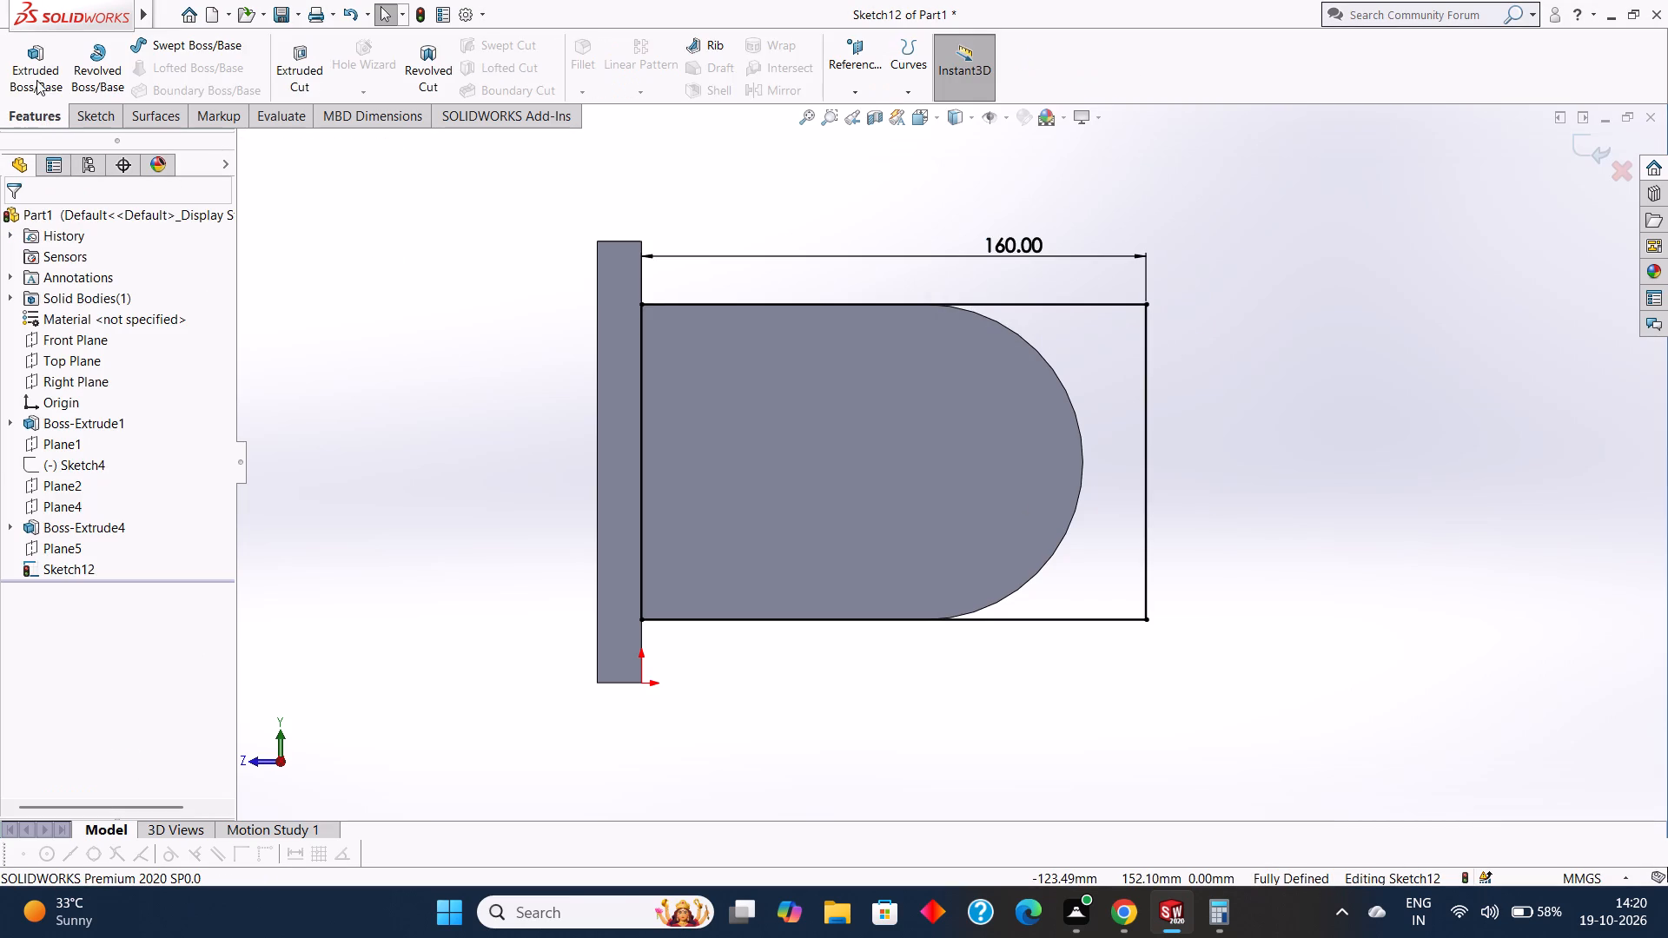
pyautogui.click(36, 71)
pyautogui.moveTo(1352, 385); pyautogui.dragTo(1242, 356, button='middle')
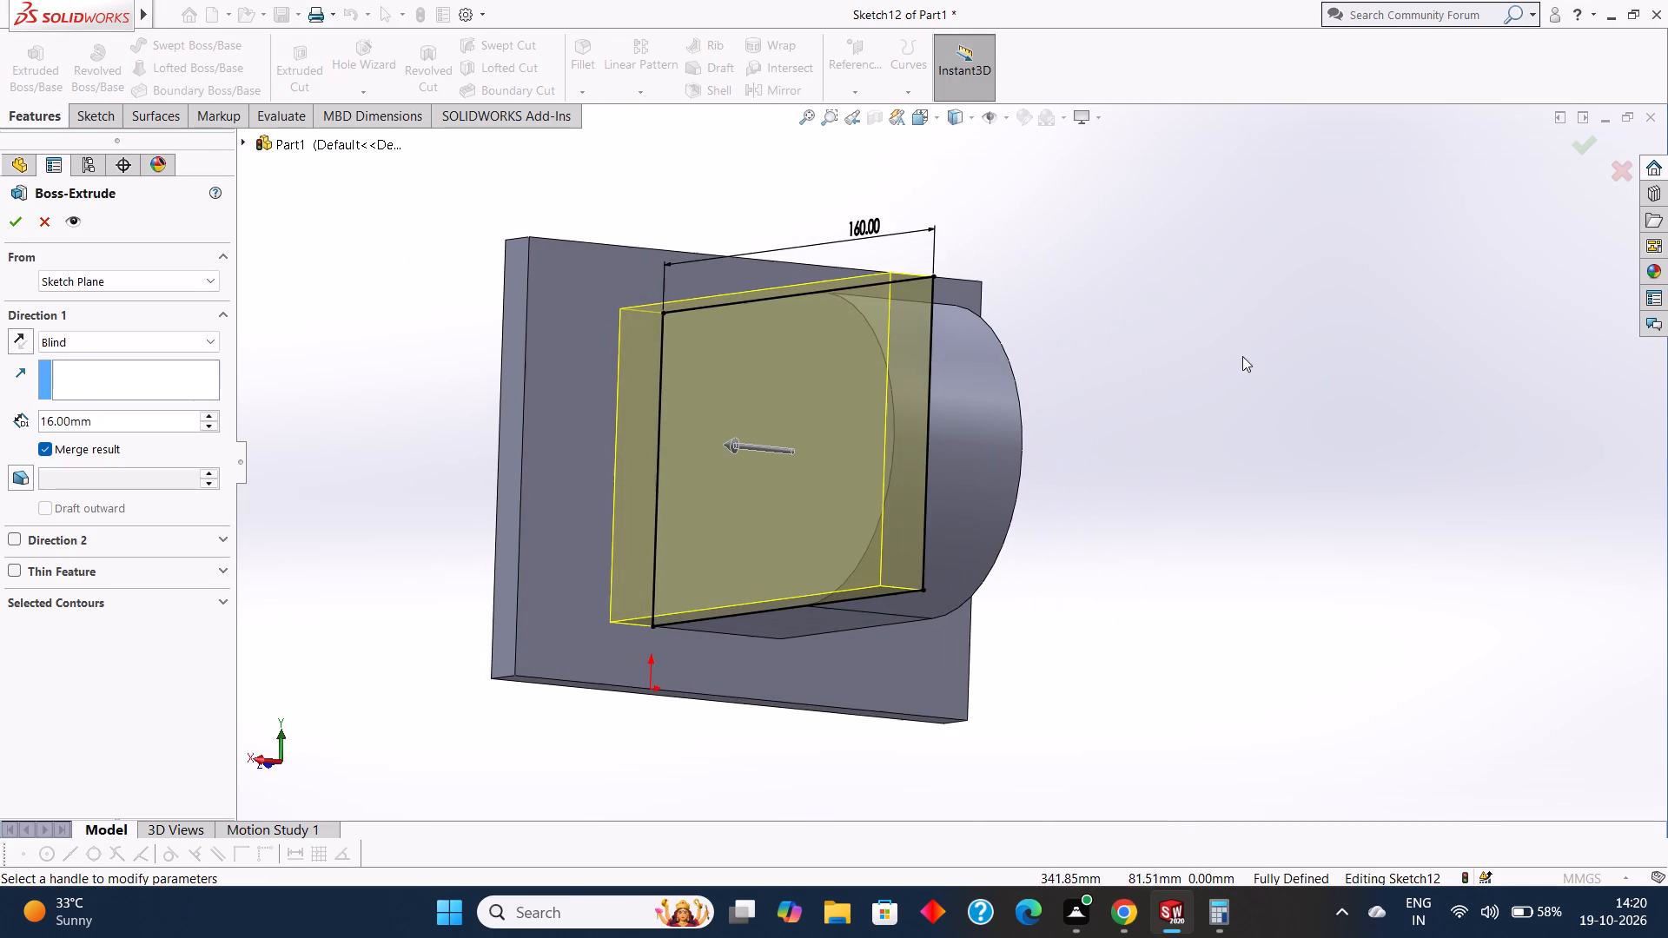
pyautogui.click(10, 228)
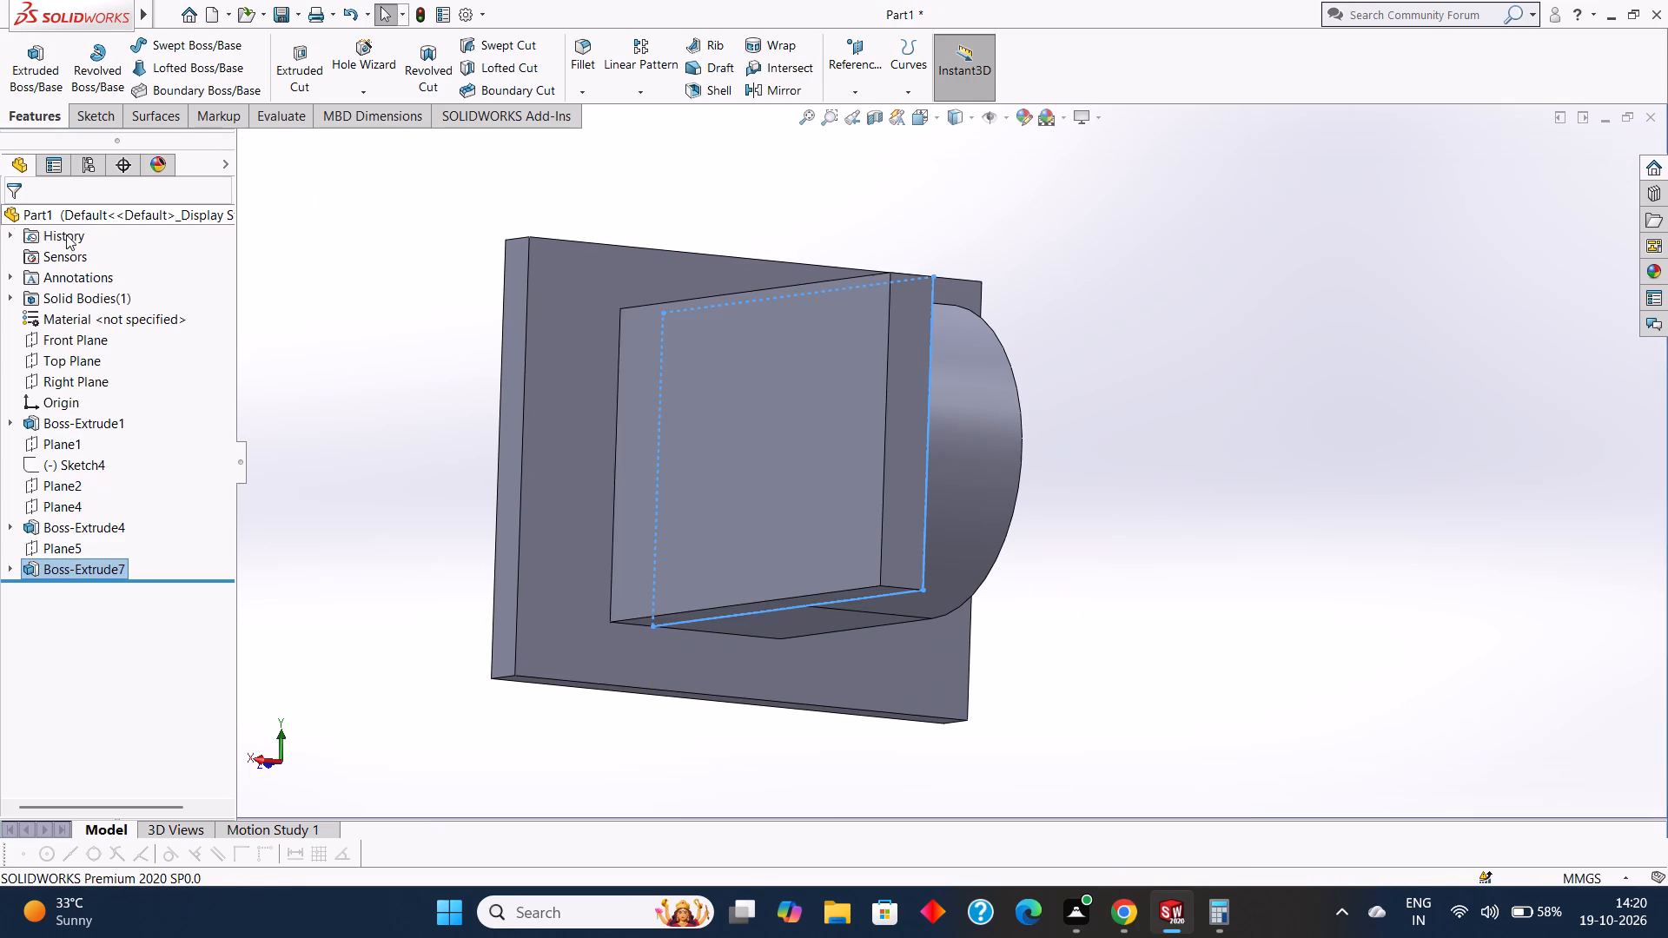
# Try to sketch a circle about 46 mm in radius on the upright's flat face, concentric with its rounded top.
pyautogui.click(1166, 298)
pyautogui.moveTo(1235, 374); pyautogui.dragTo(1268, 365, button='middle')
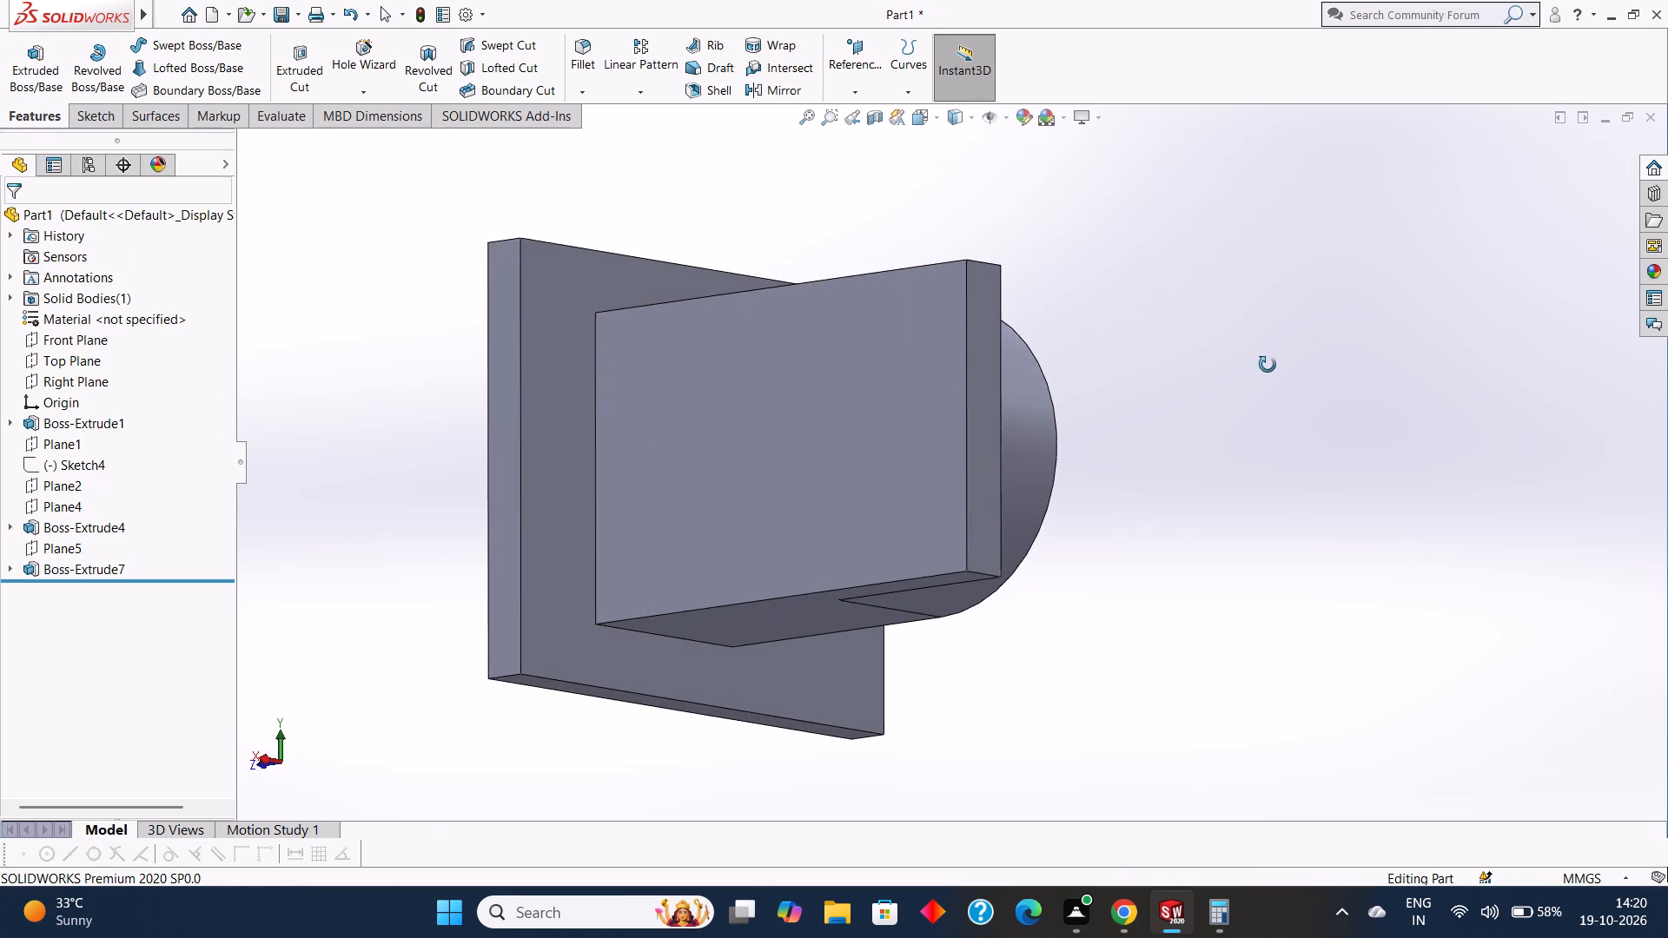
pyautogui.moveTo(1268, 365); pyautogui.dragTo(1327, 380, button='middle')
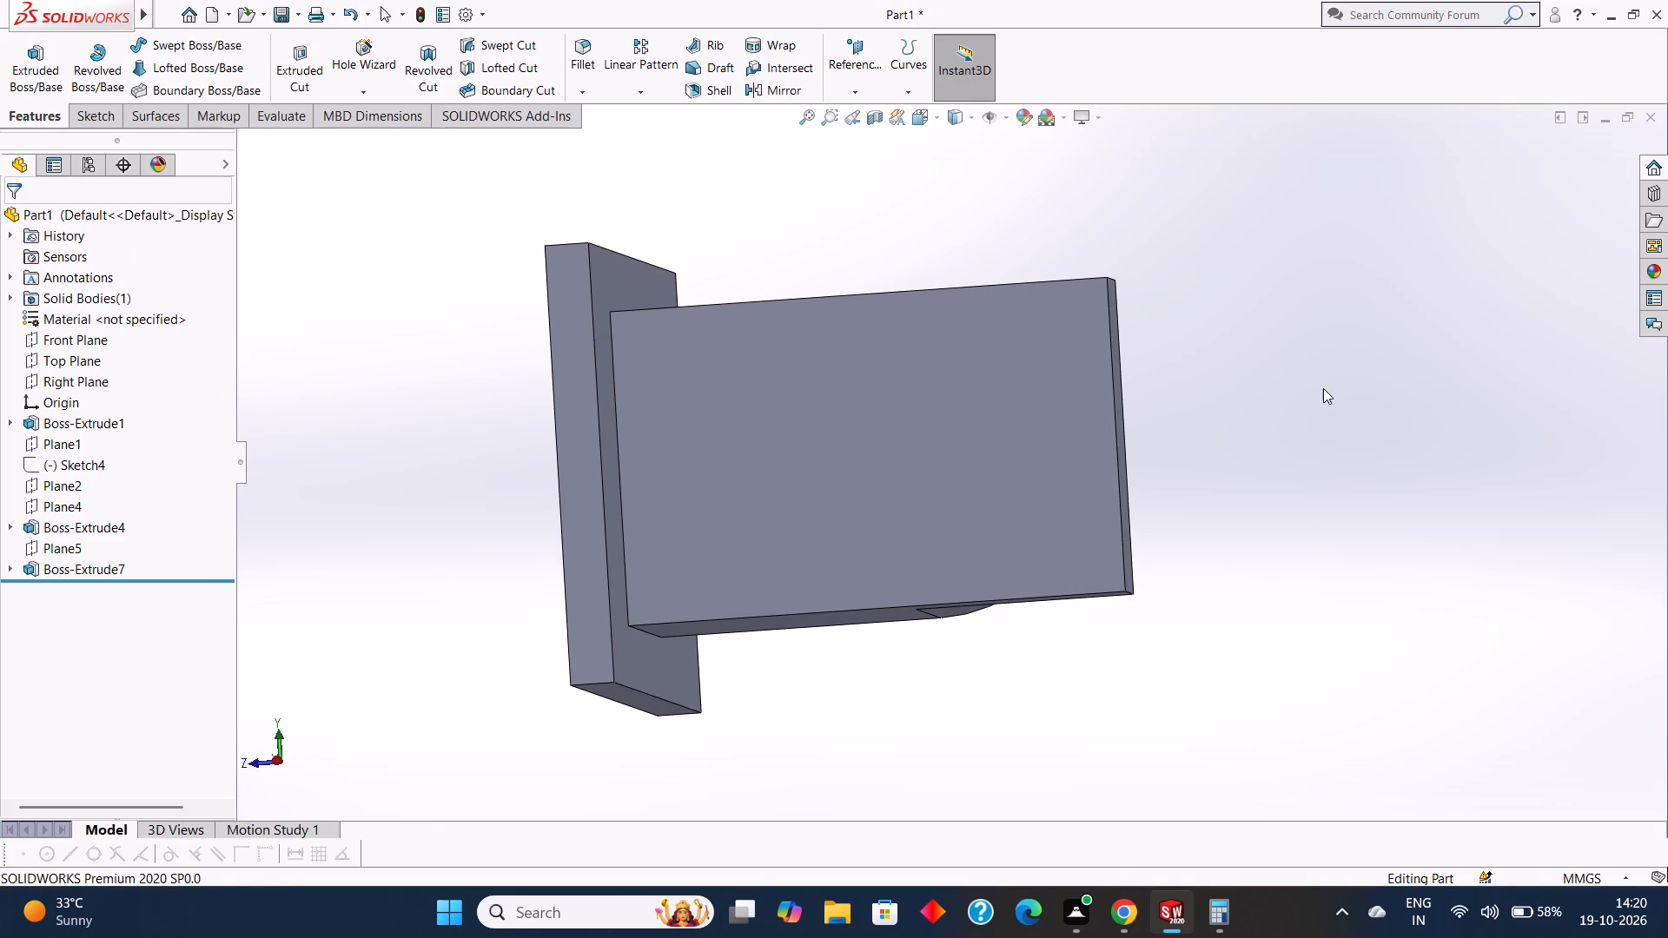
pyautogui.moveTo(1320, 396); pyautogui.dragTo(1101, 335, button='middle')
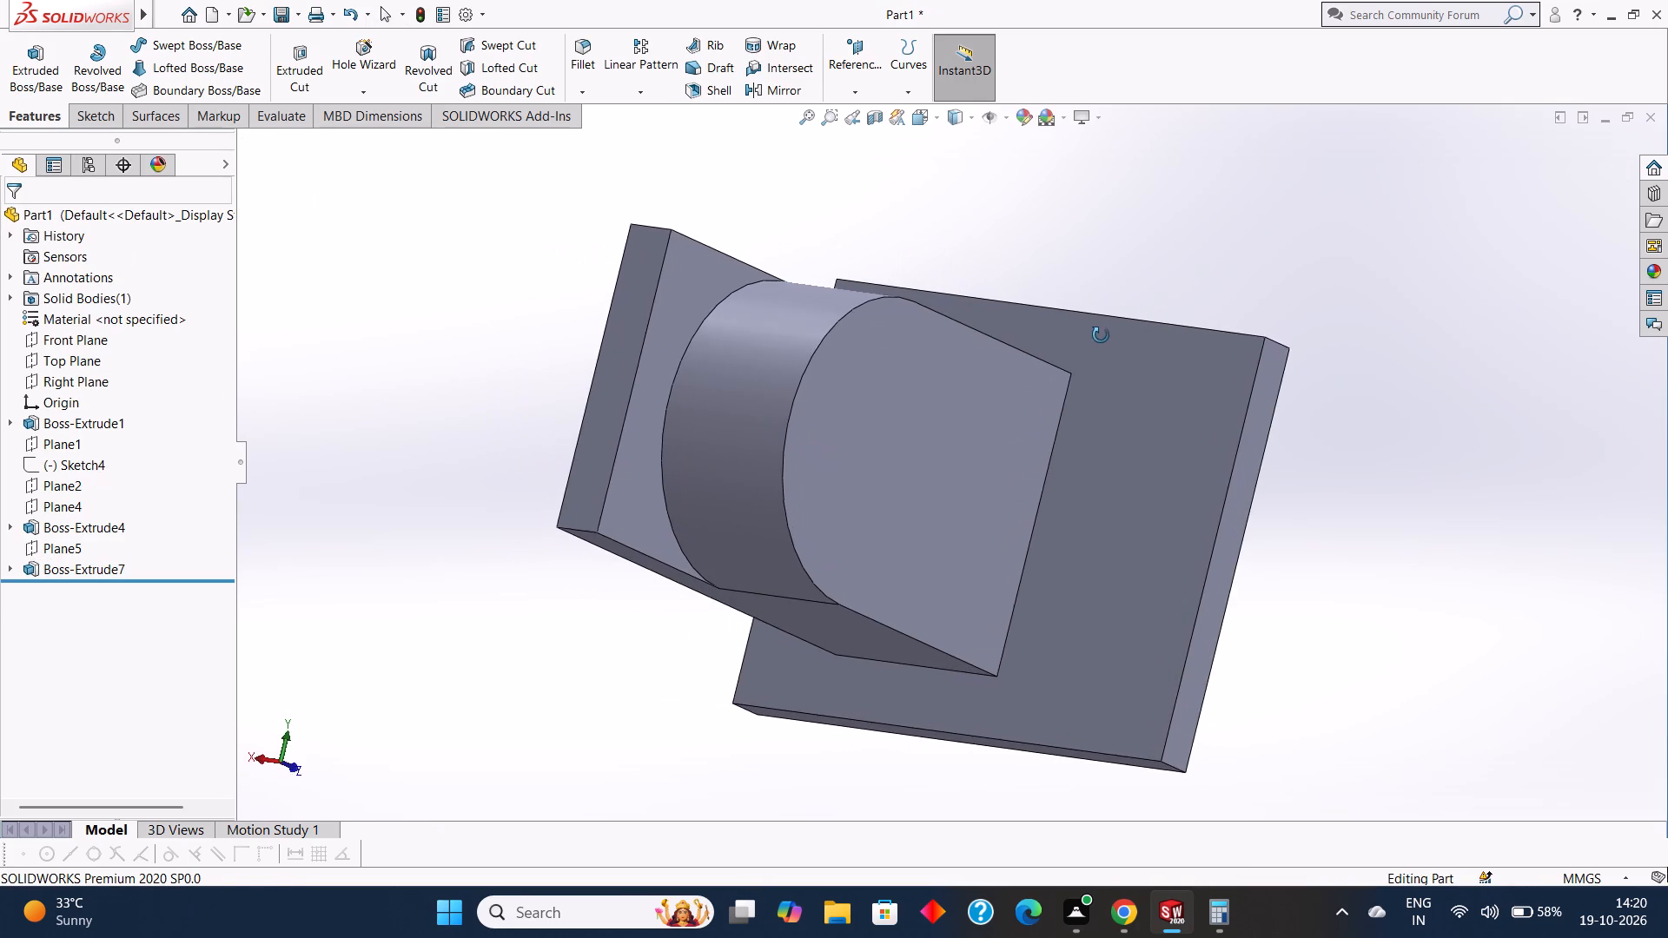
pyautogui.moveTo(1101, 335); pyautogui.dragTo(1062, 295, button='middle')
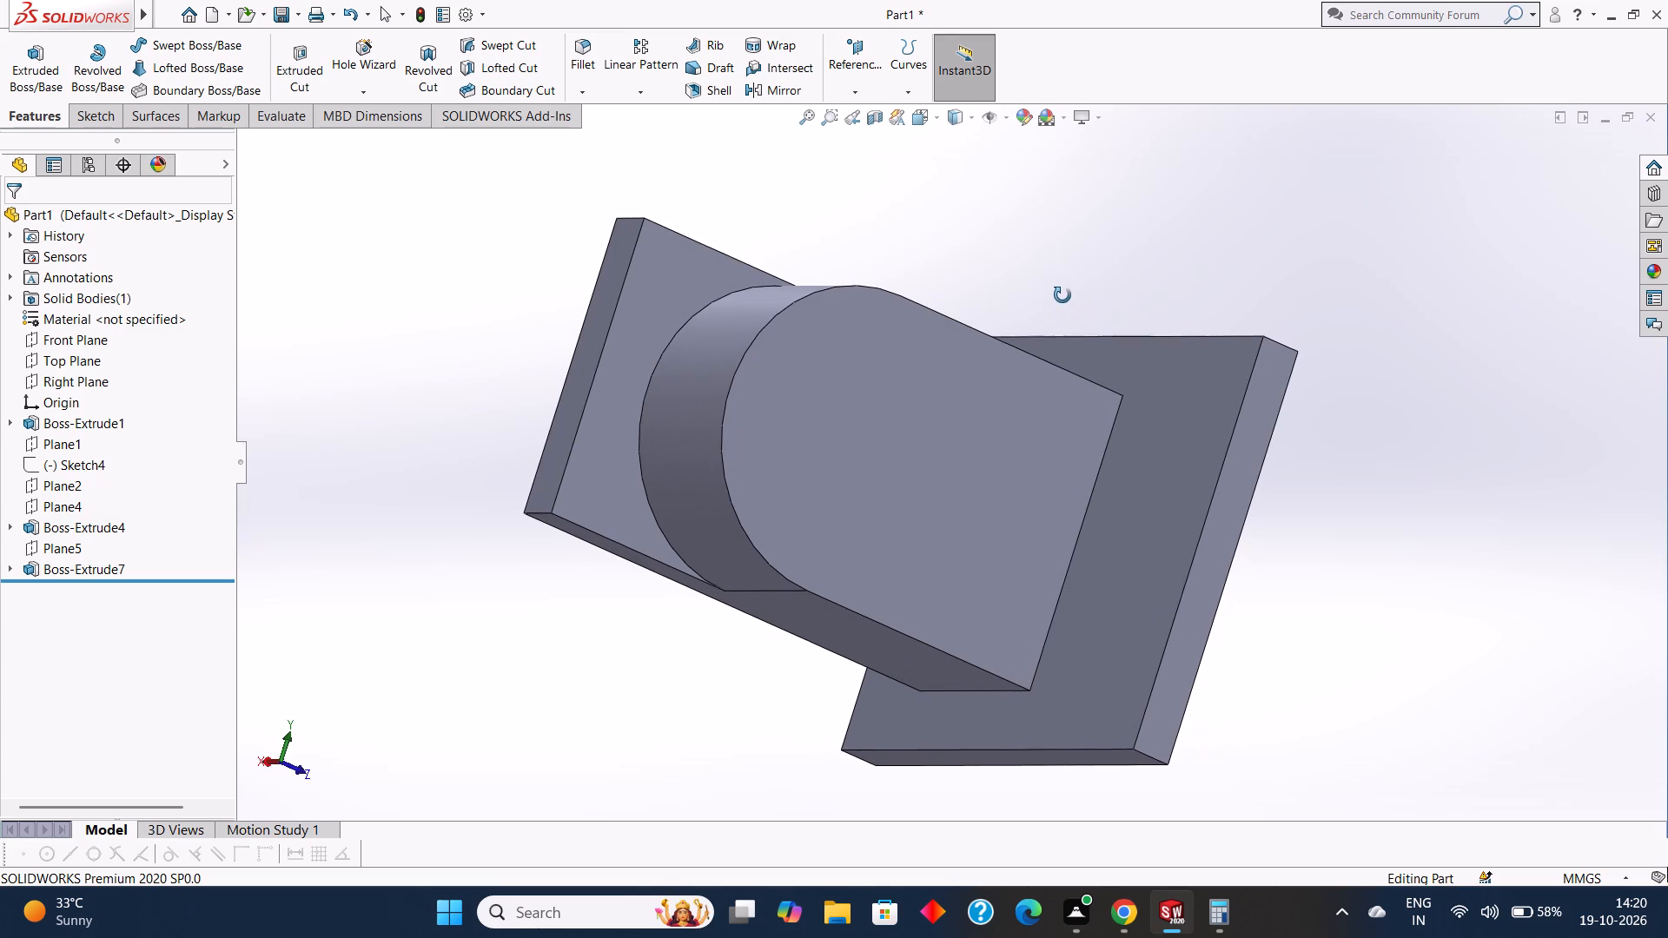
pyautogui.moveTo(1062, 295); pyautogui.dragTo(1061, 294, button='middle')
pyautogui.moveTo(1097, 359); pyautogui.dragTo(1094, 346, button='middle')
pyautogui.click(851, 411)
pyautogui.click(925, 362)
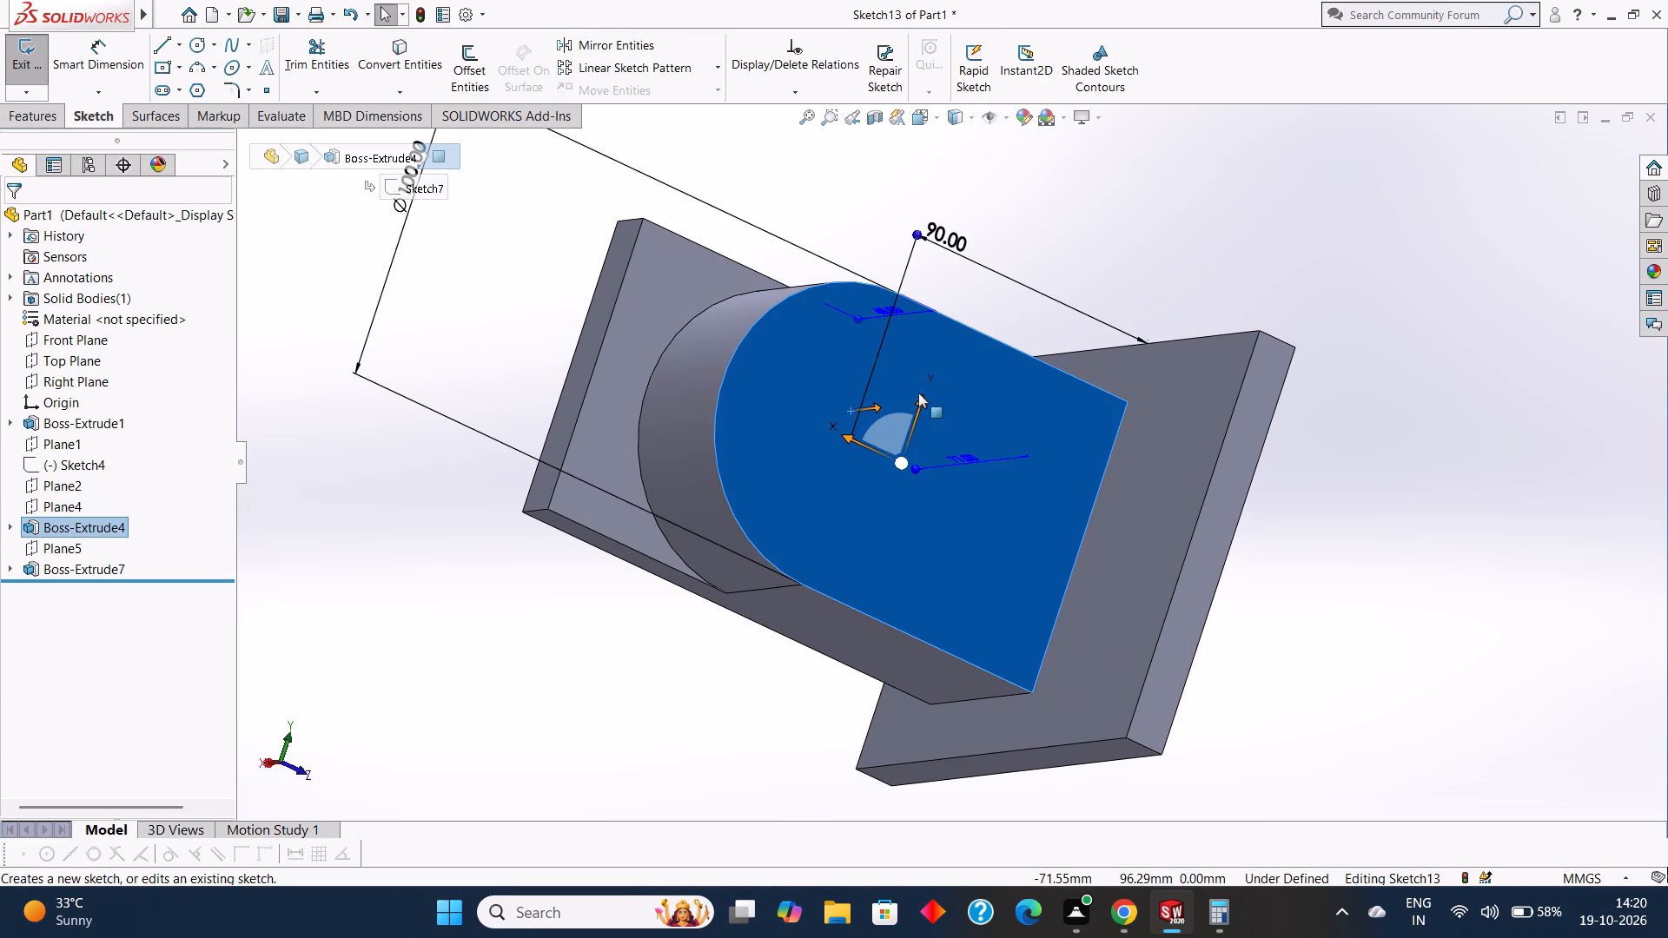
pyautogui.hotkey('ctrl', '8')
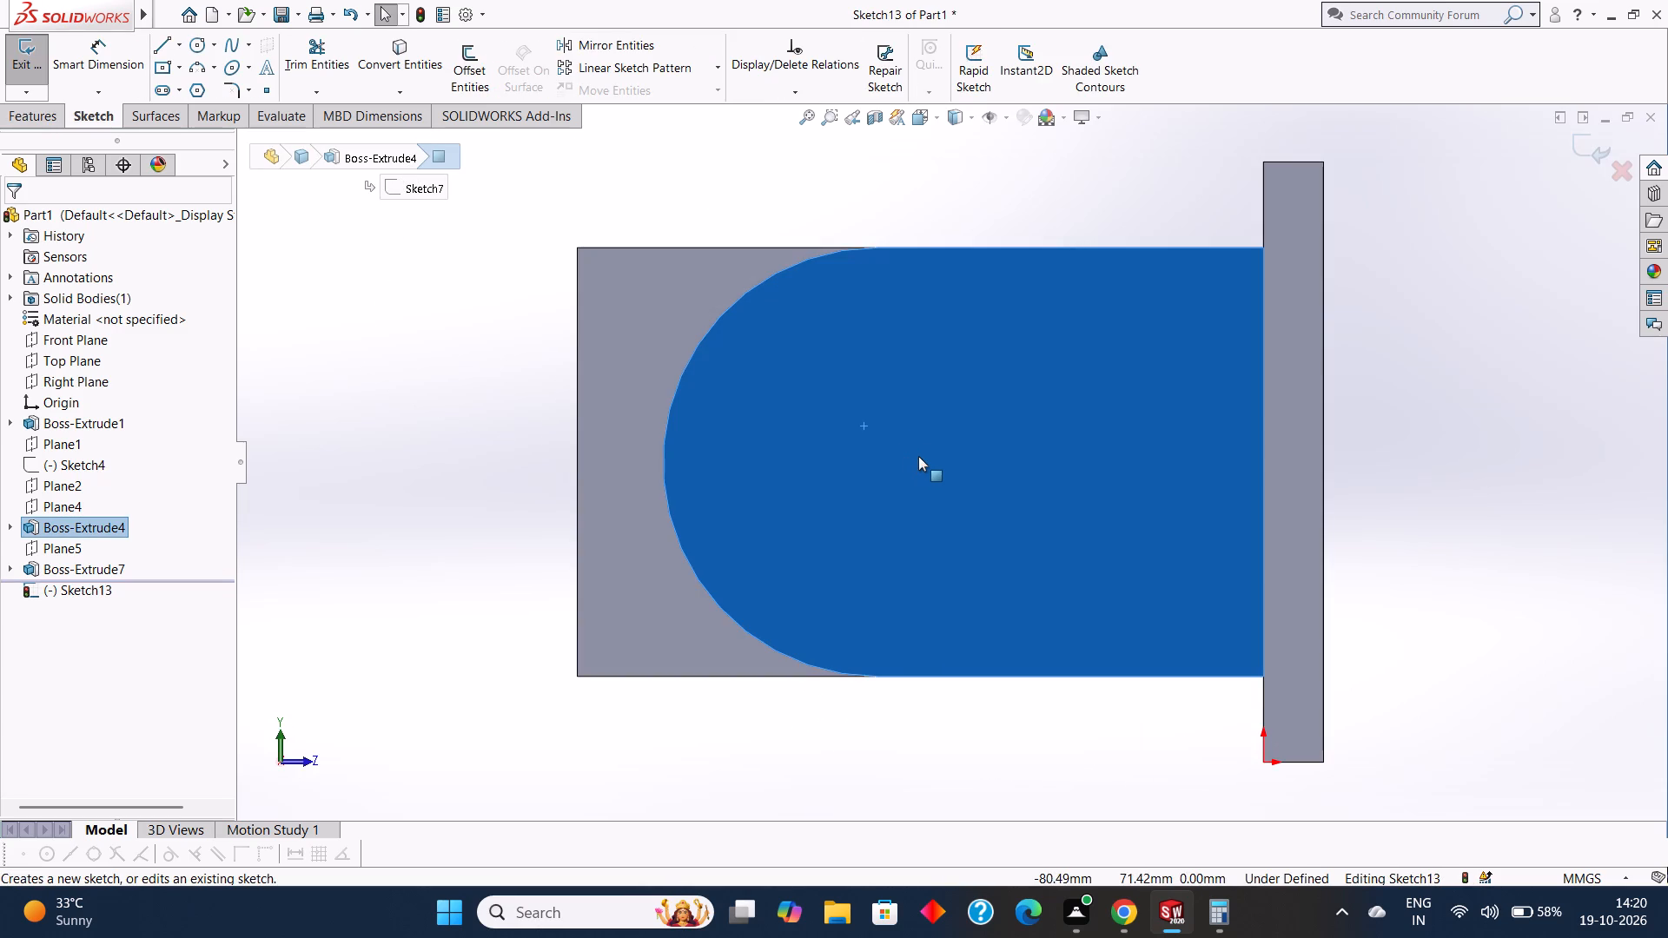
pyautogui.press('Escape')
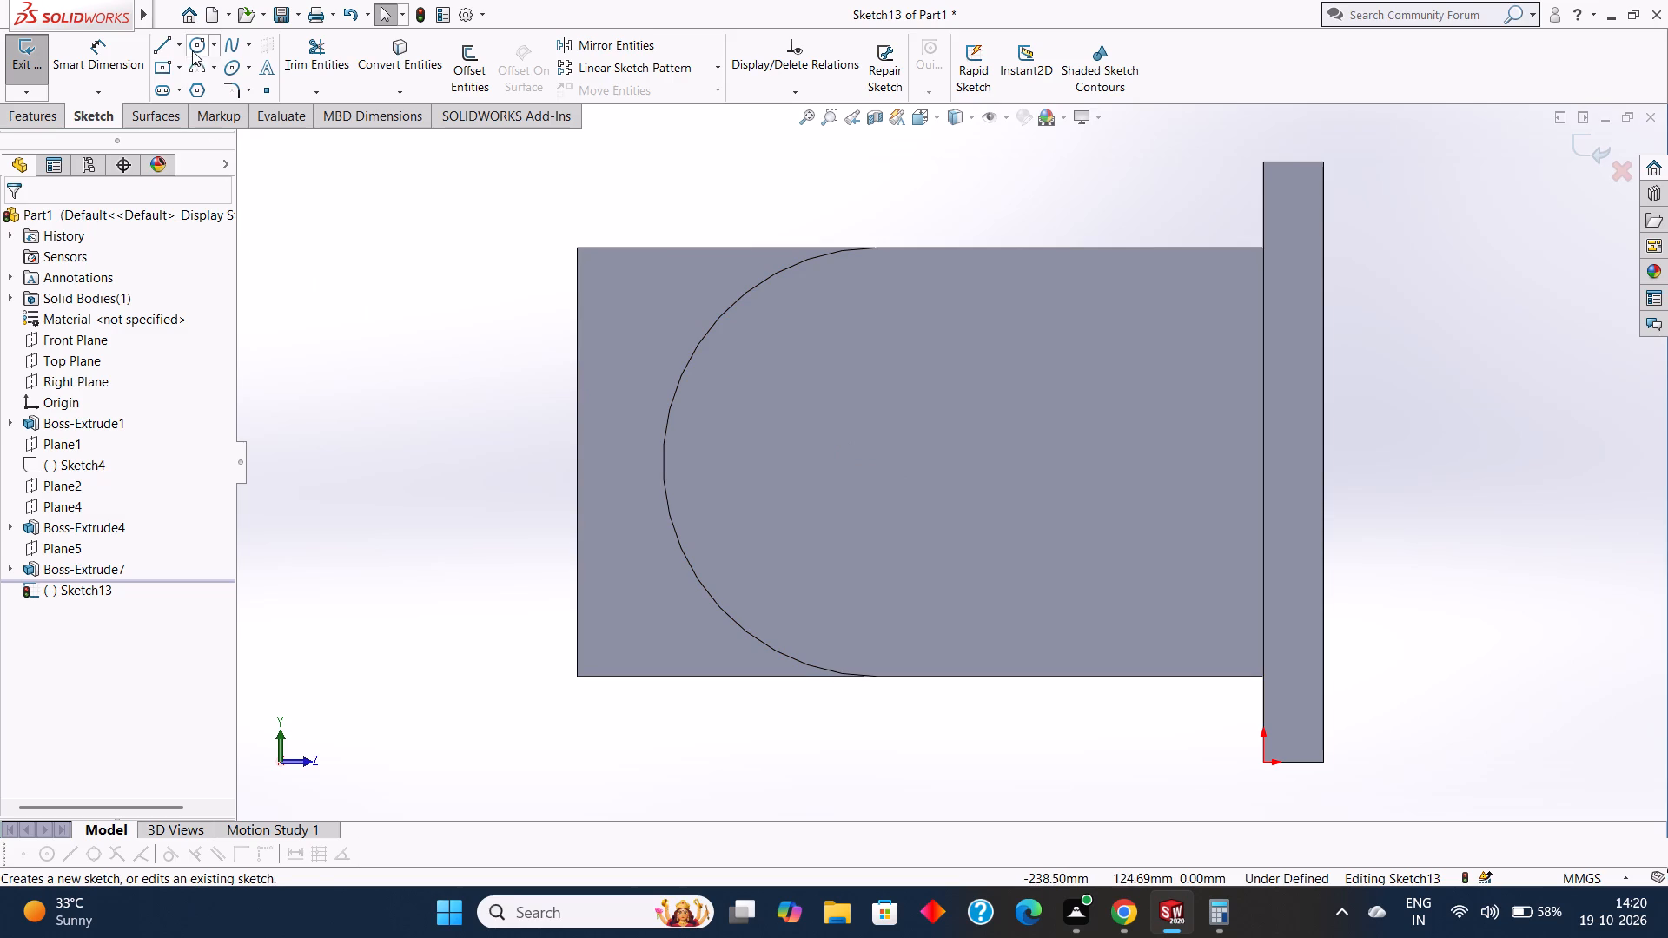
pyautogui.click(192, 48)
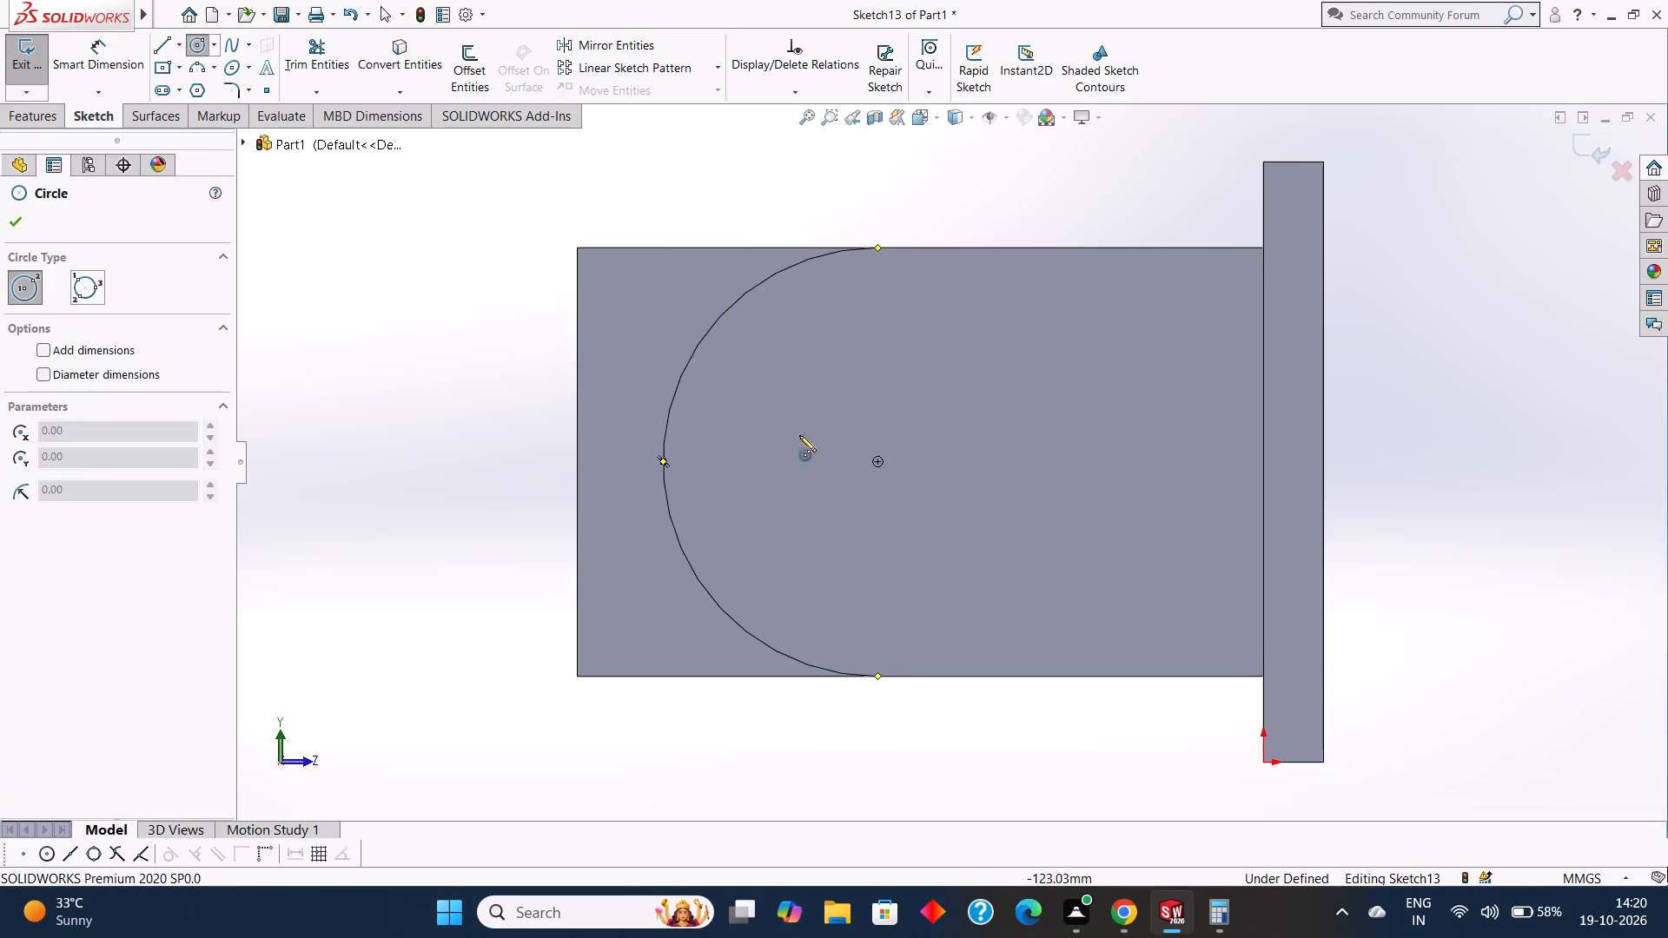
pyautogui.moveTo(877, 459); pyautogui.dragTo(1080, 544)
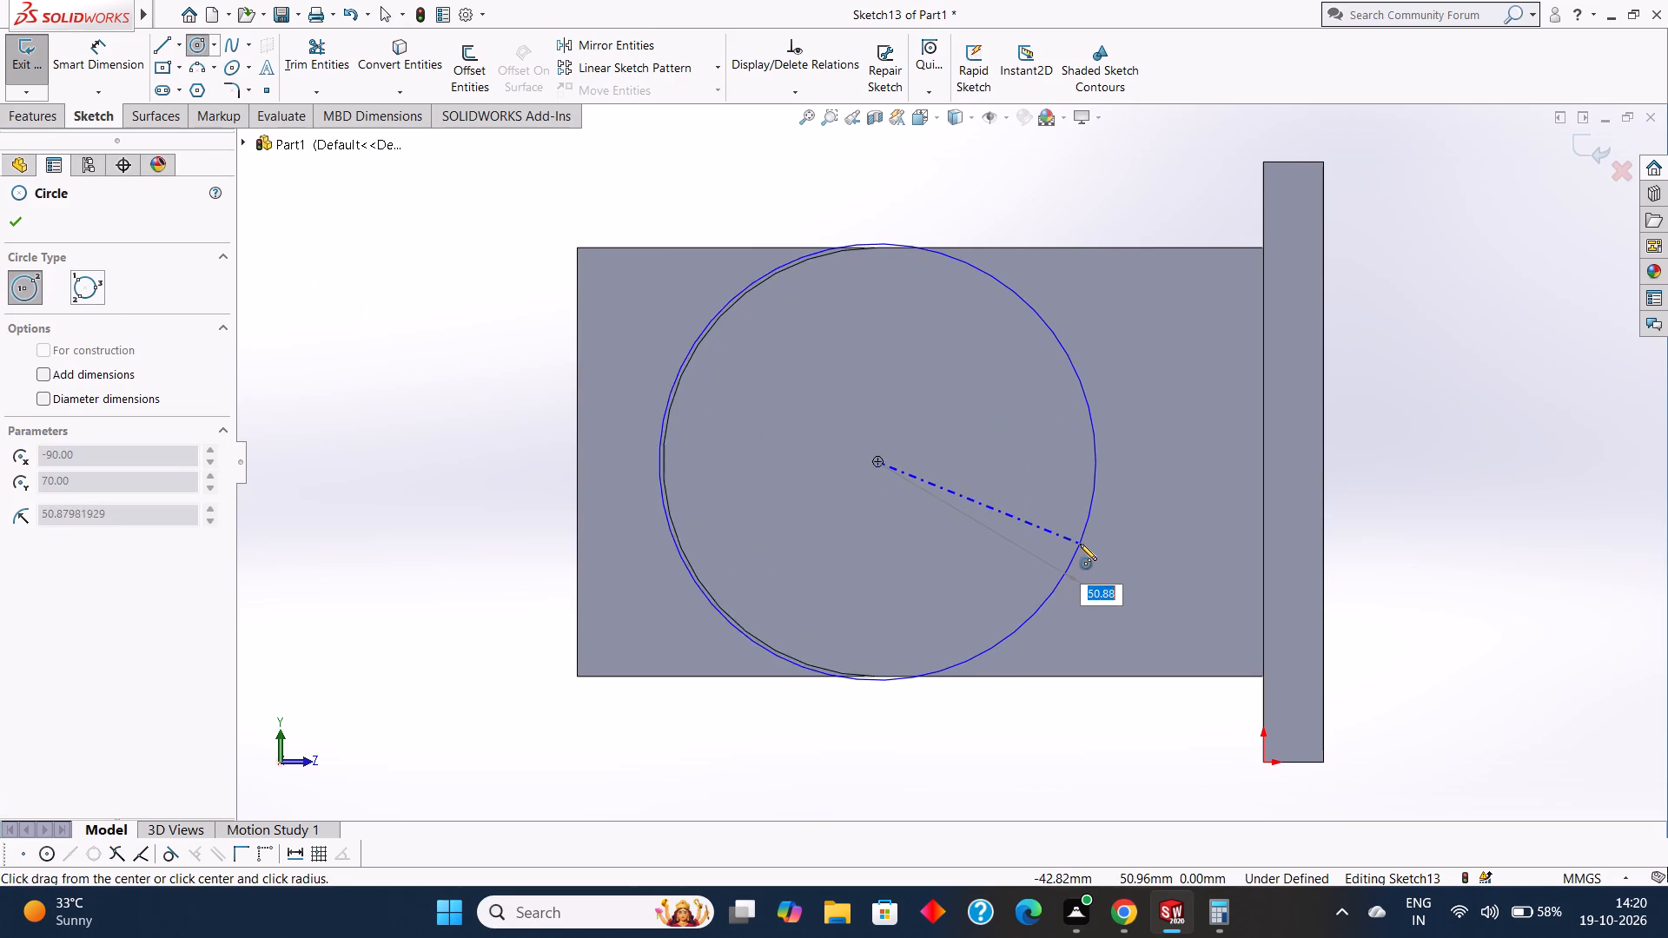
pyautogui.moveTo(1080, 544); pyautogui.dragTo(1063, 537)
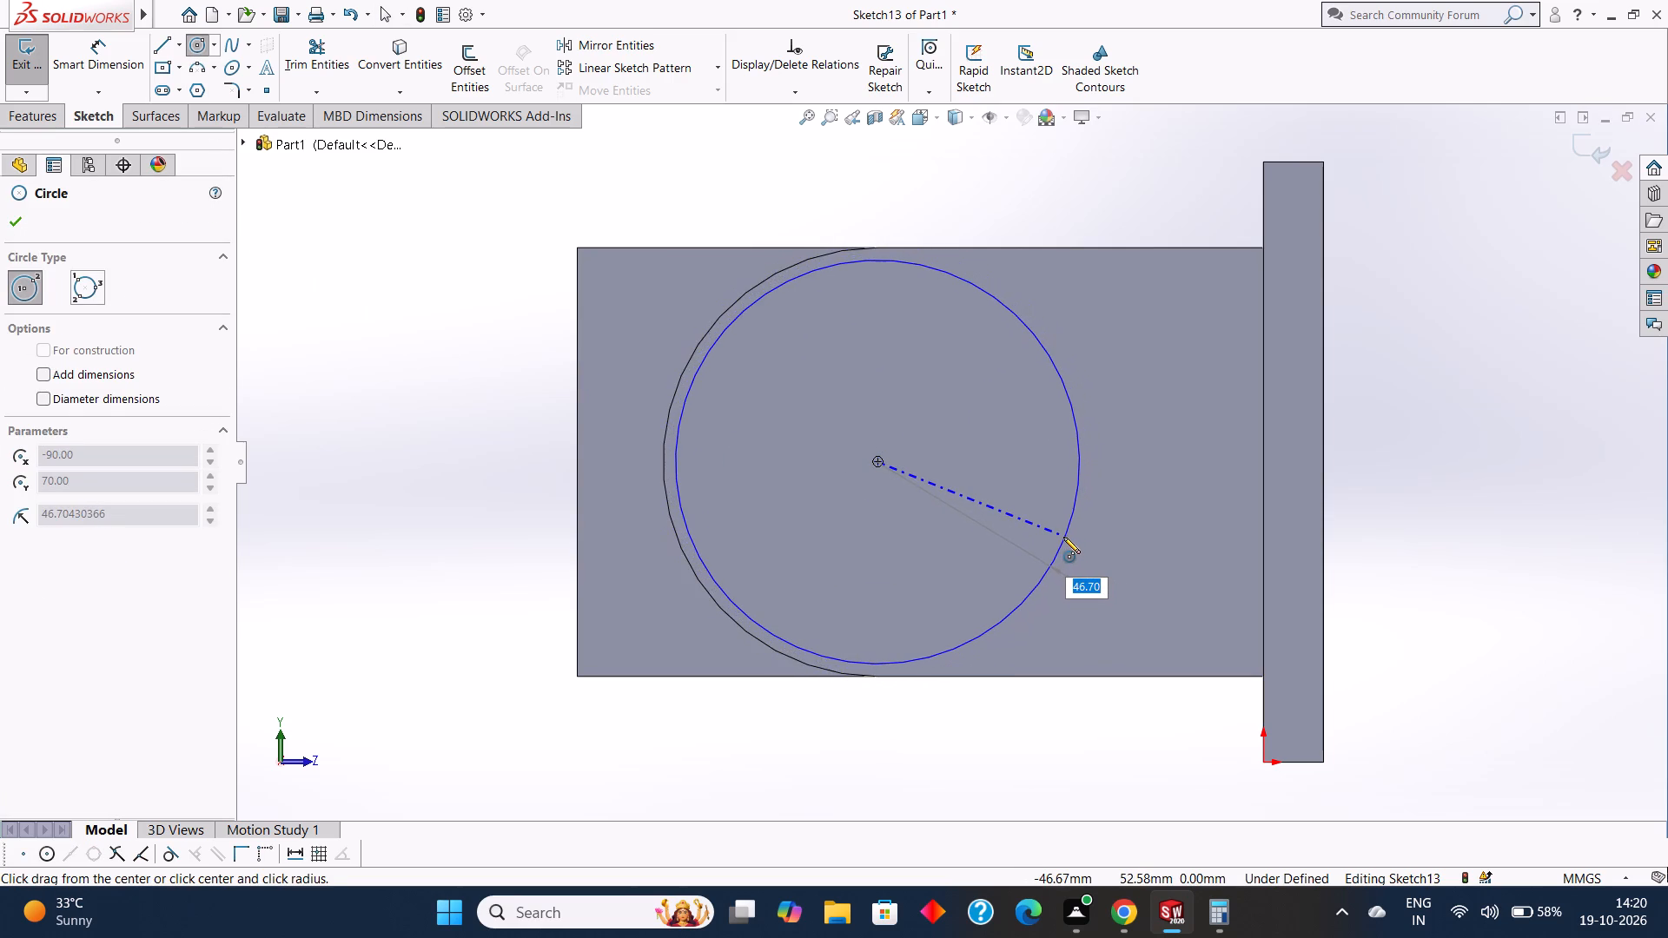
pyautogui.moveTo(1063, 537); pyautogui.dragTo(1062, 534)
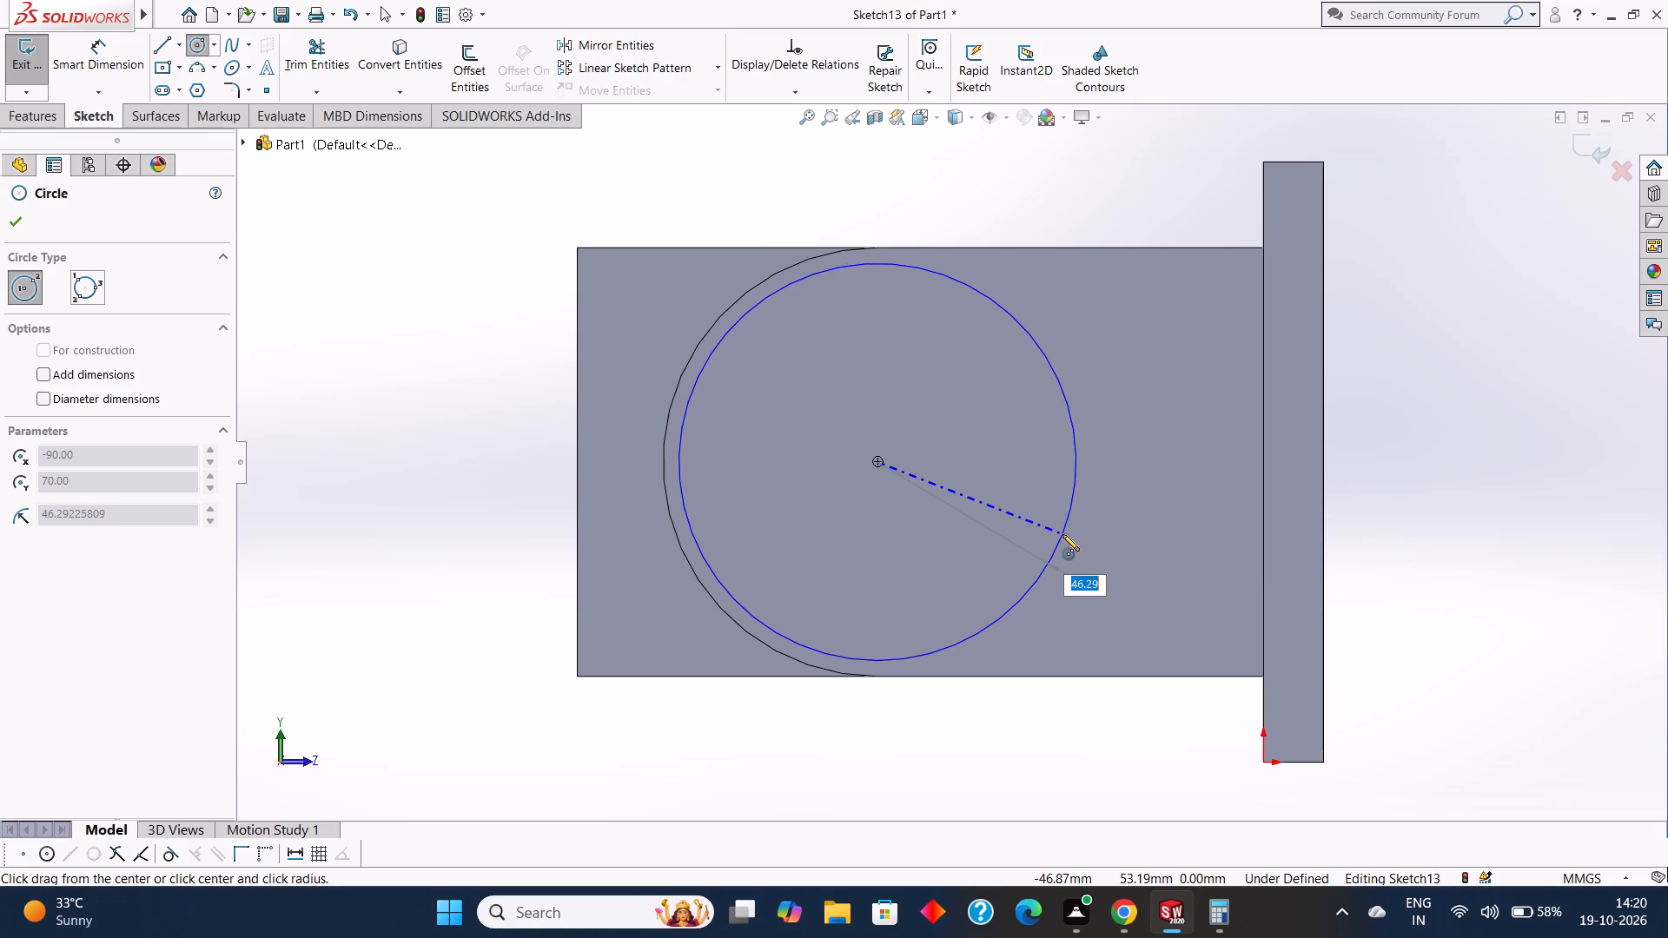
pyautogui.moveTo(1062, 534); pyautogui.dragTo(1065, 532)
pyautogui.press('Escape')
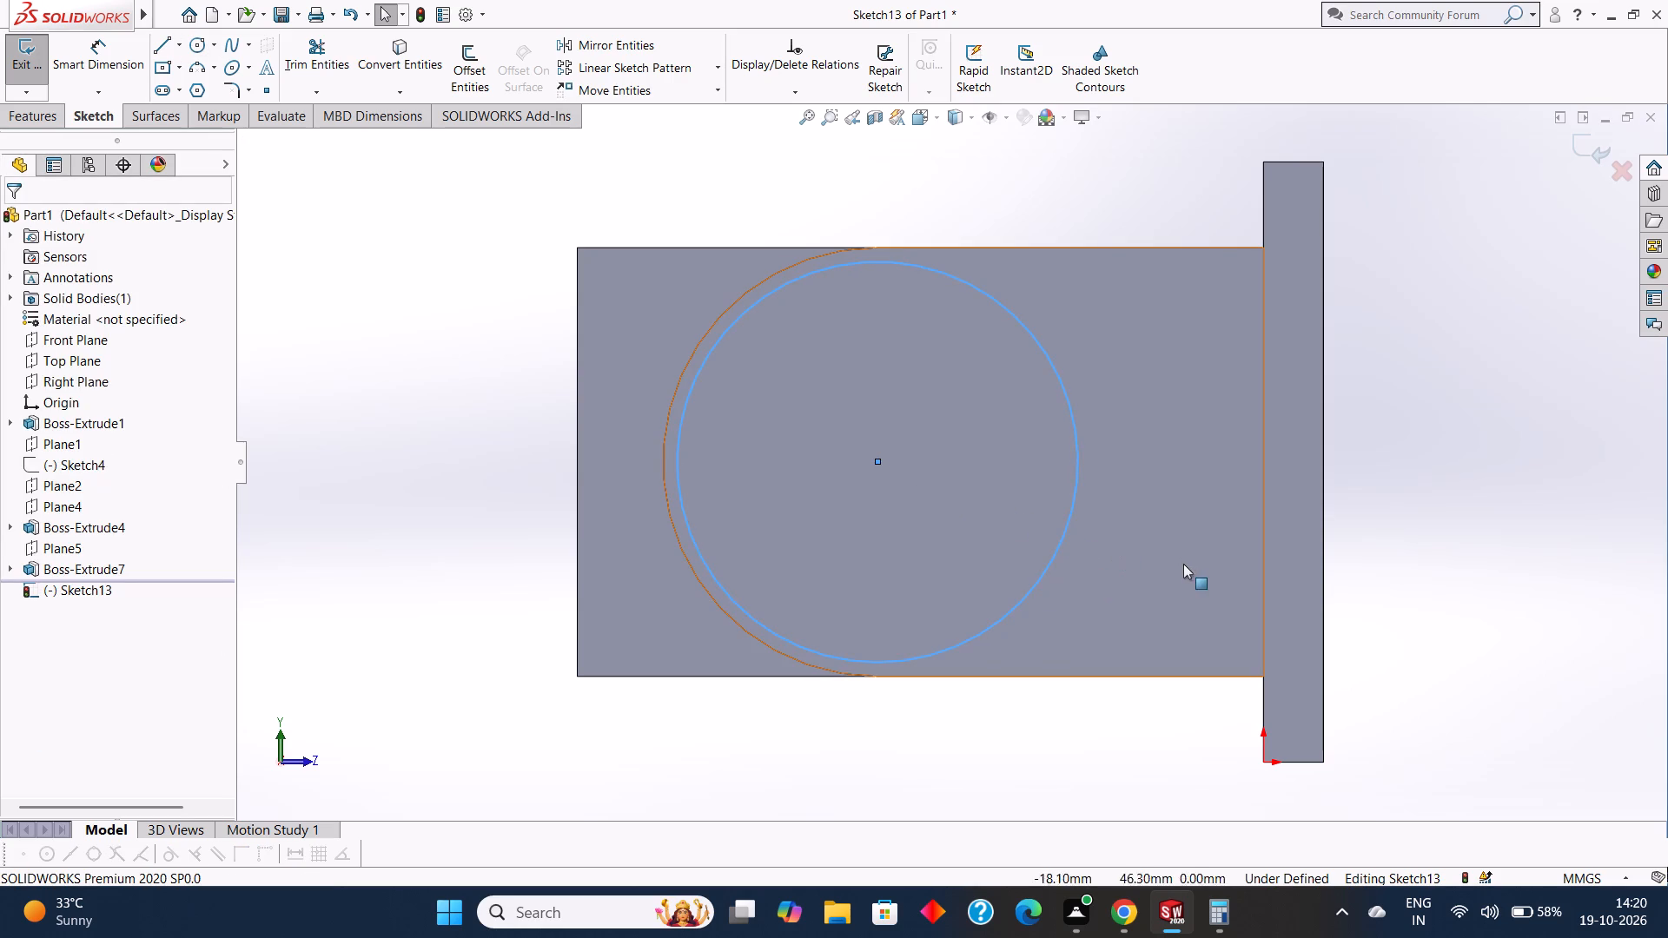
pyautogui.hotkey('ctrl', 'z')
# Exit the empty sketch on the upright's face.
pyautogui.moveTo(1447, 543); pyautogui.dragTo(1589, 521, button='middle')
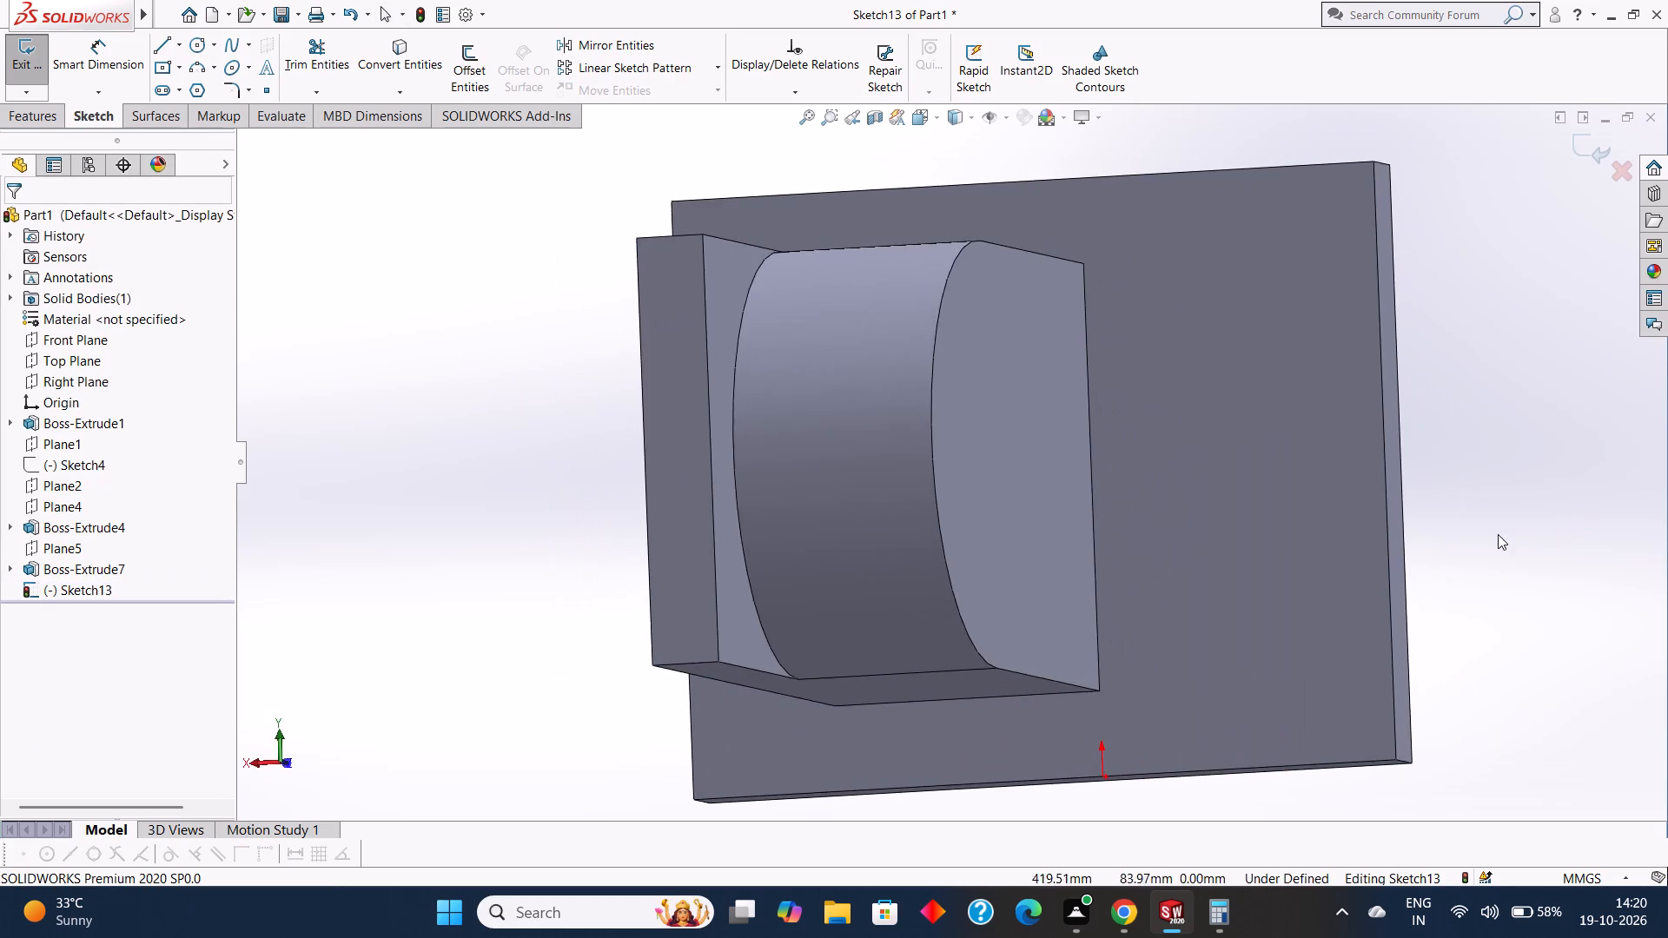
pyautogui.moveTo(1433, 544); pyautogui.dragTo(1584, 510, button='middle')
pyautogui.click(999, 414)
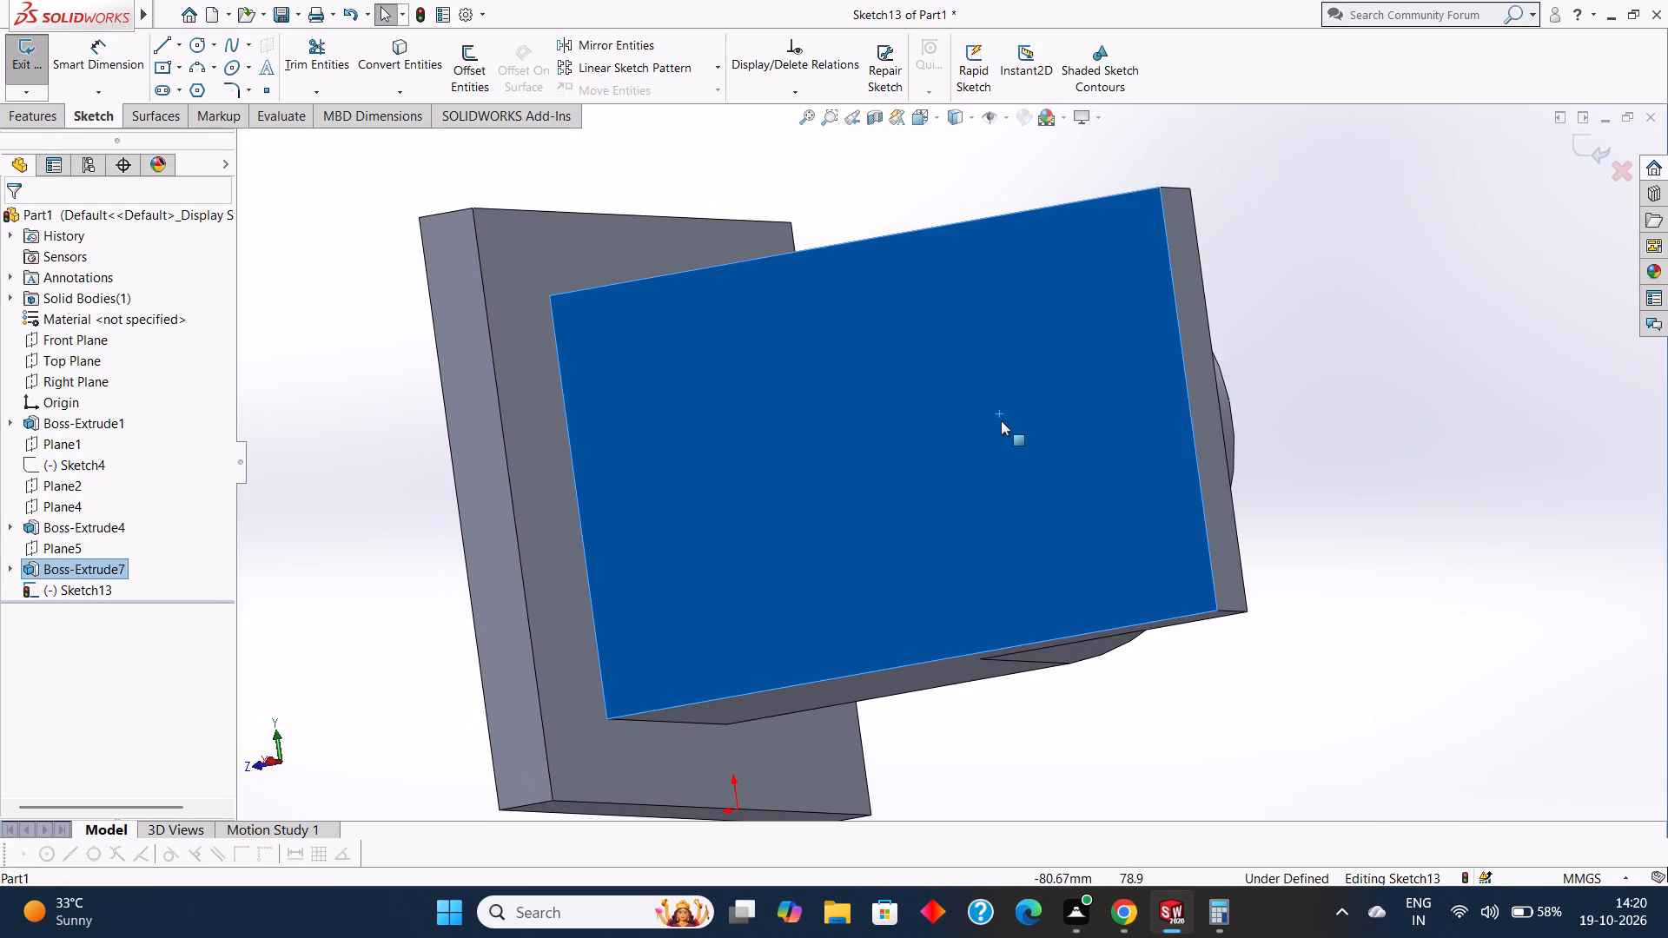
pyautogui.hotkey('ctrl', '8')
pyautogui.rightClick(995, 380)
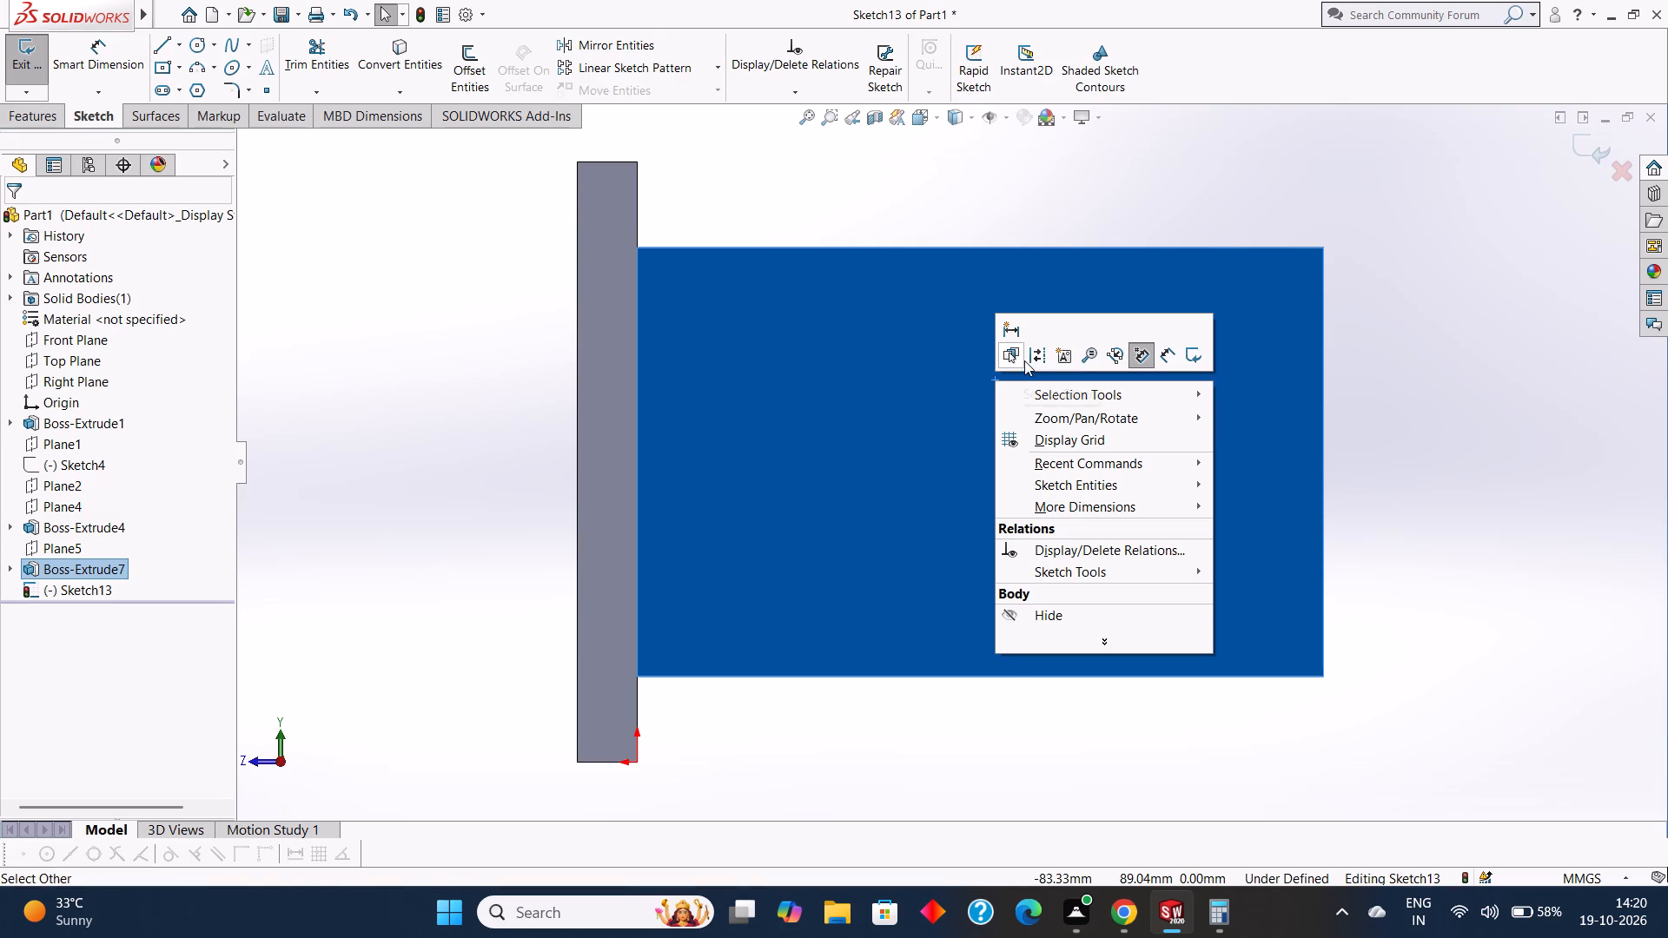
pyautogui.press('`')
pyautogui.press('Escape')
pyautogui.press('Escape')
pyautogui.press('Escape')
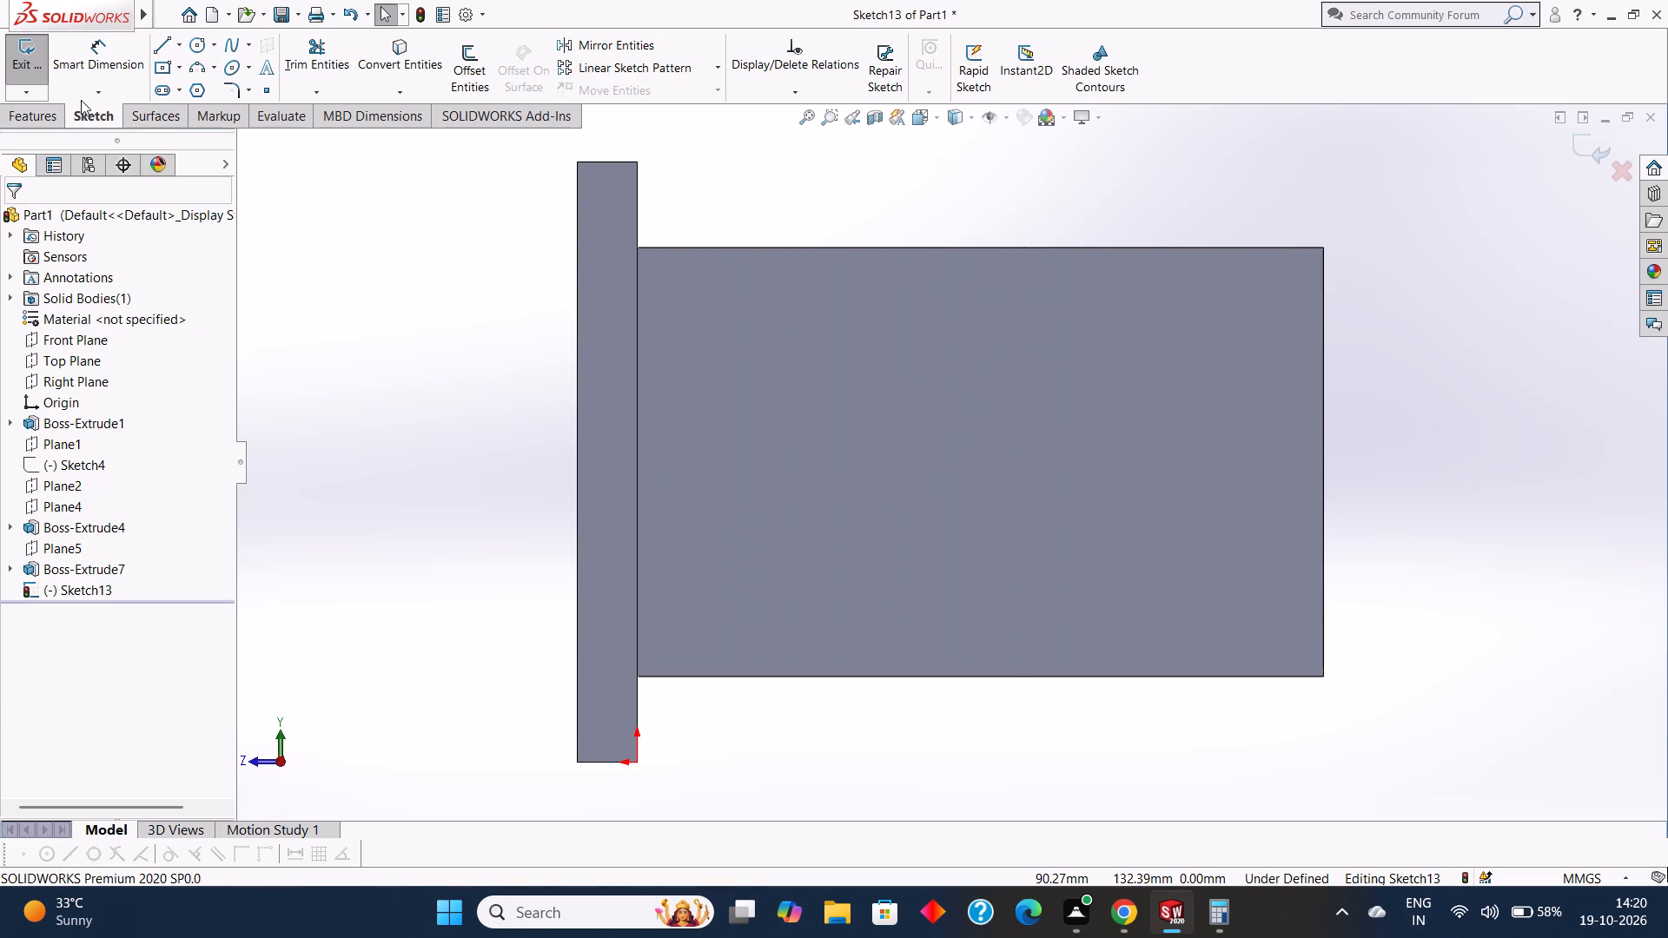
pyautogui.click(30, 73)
# Sketch a circle of 45 mm radius at the centre of the tall plate's outer face.
pyautogui.moveTo(1464, 426); pyautogui.dragTo(1426, 413, button='middle')
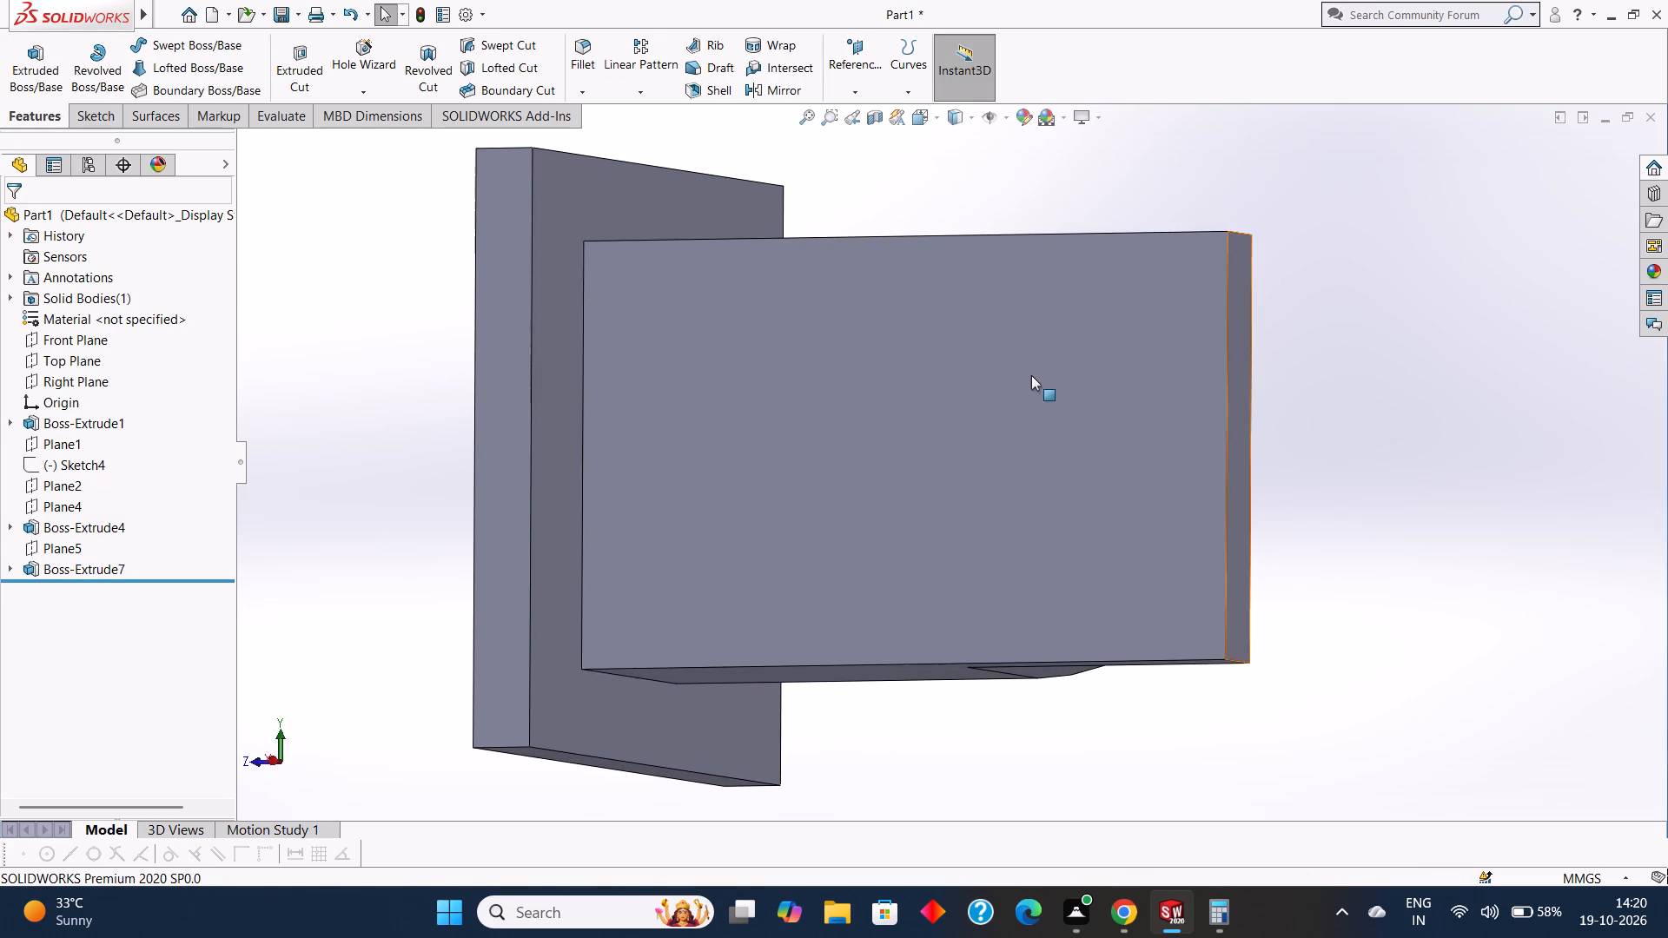
pyautogui.click(1031, 375)
pyautogui.click(1105, 329)
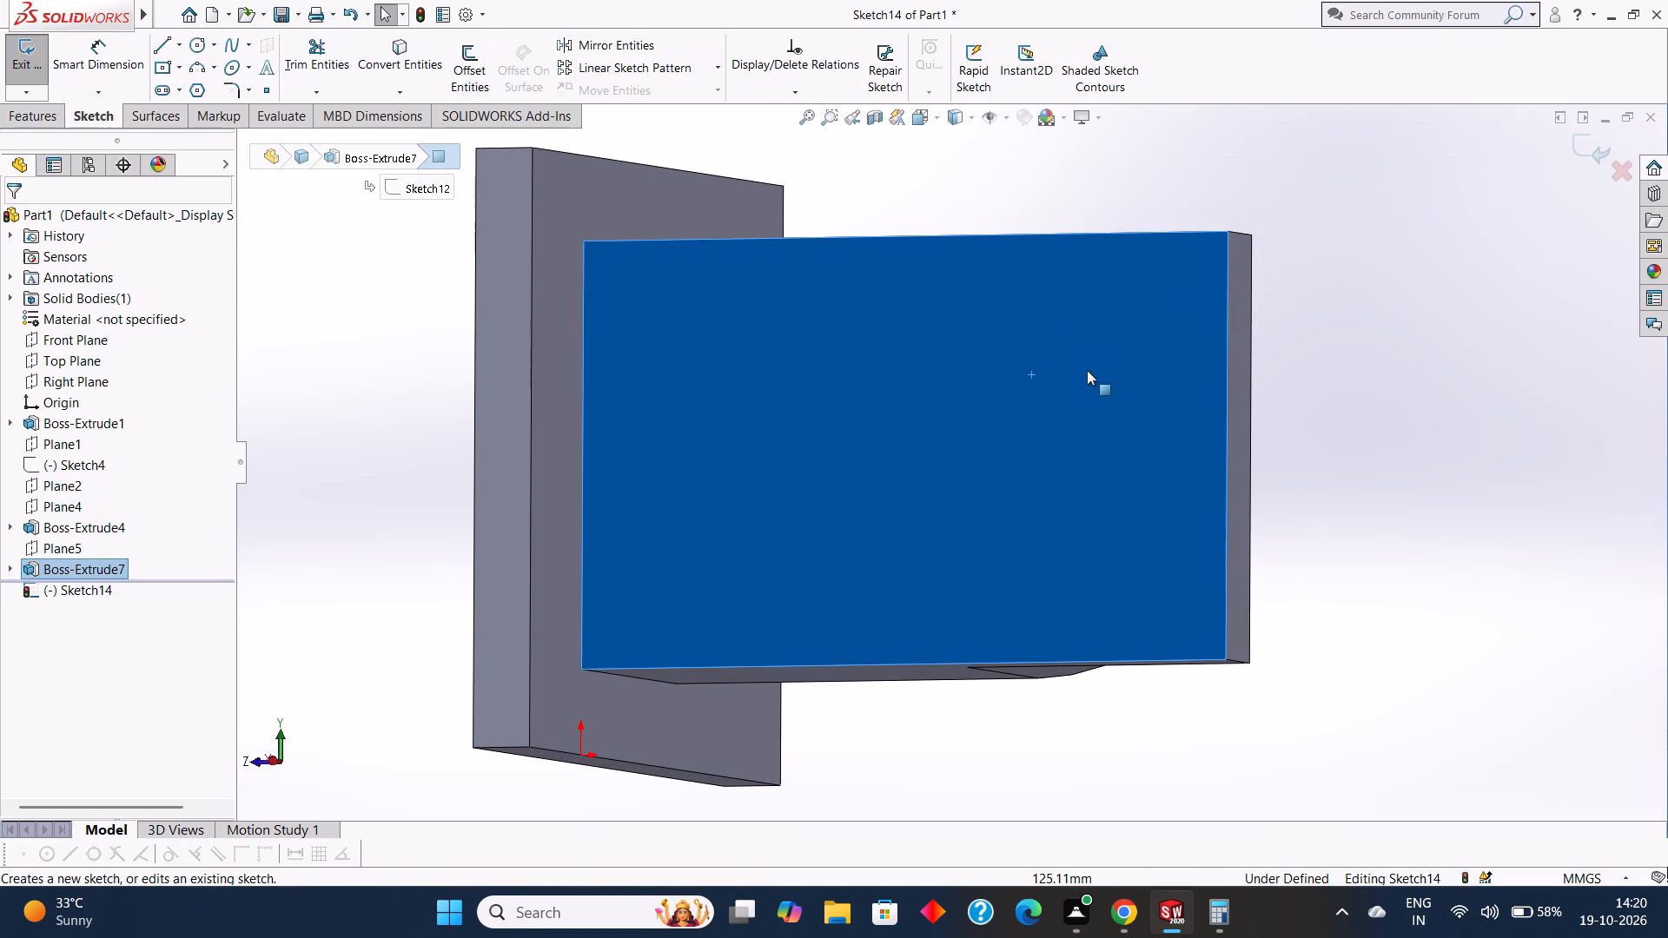
pyautogui.hotkey('ctrl', '8')
pyautogui.press('Escape')
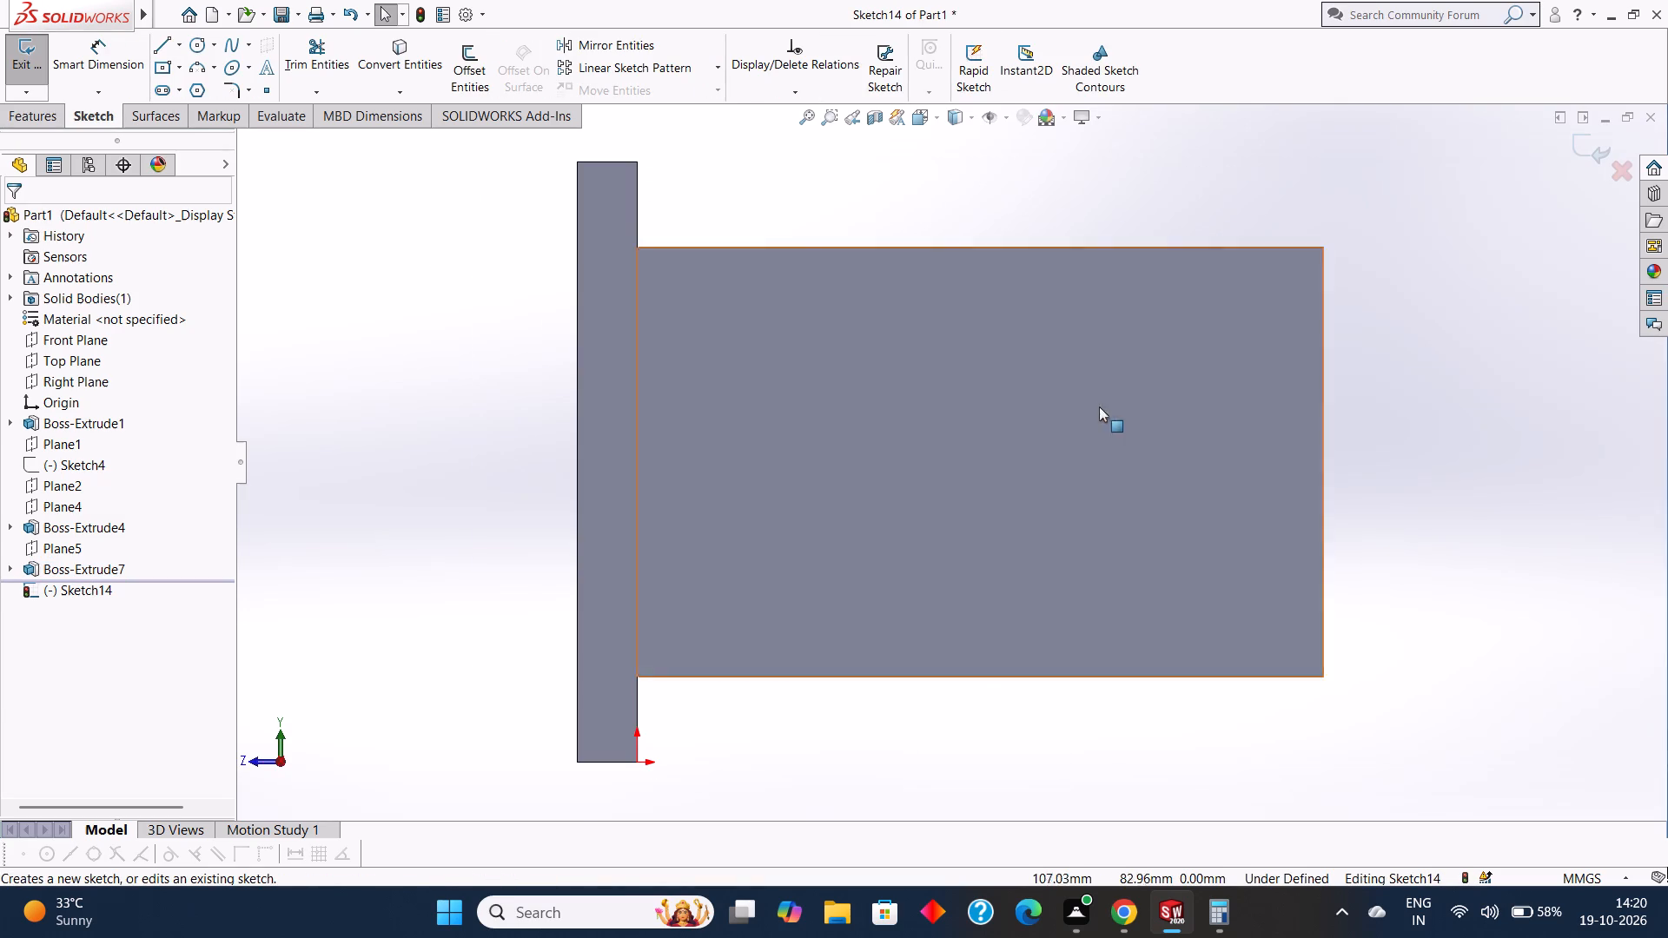
pyautogui.click(200, 43)
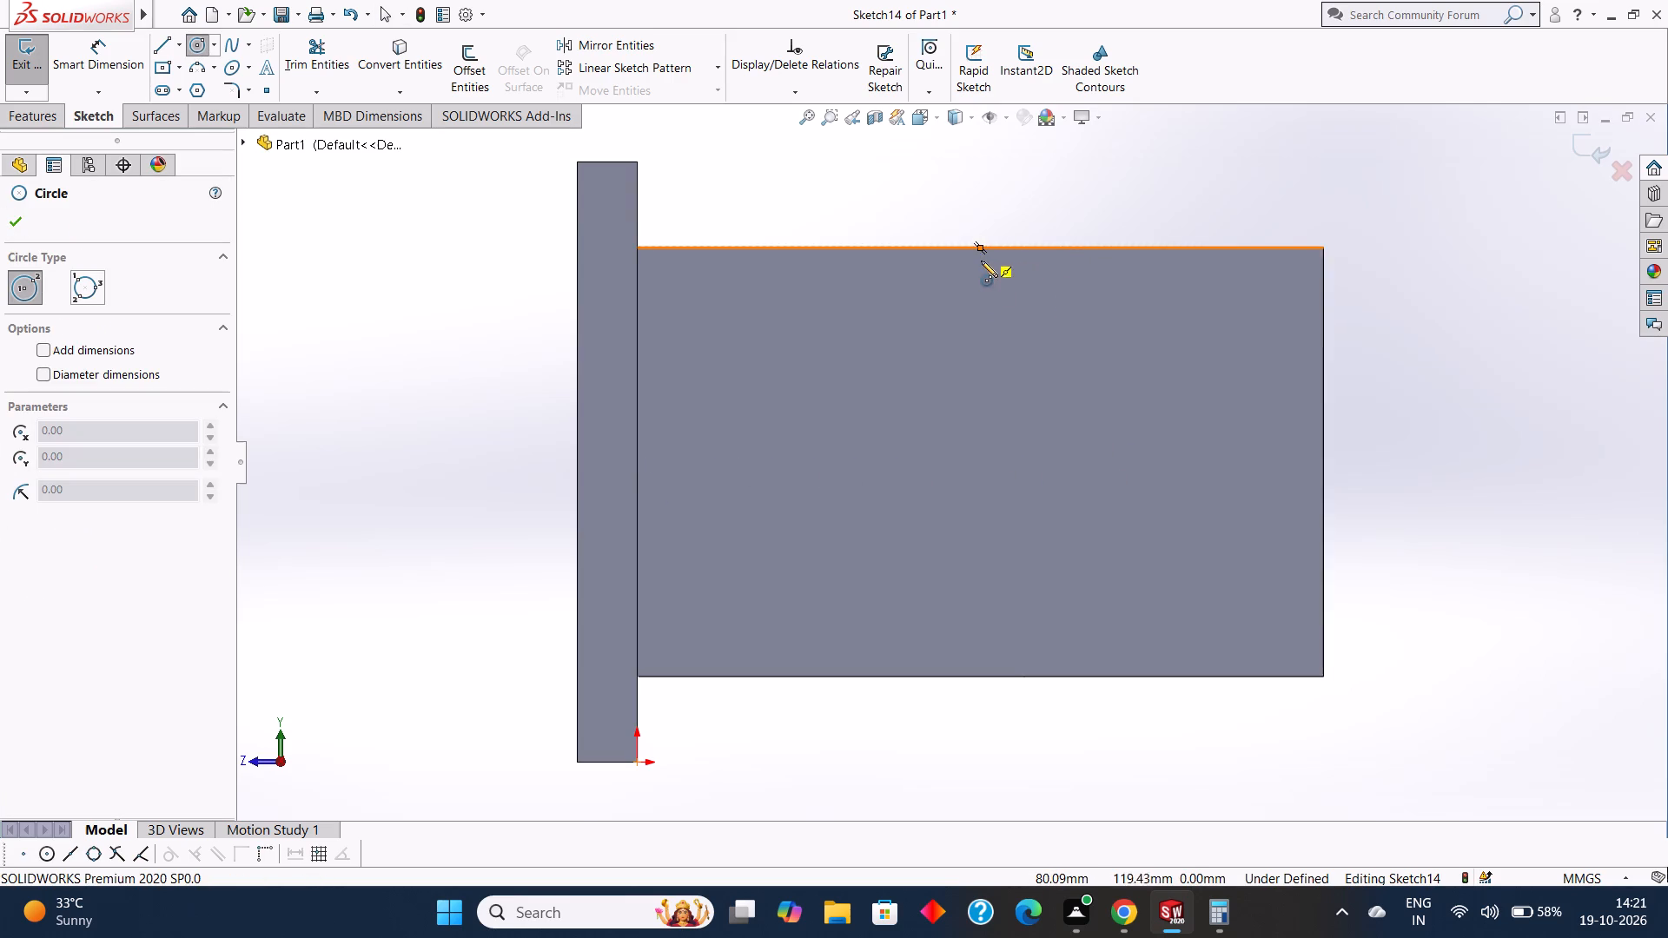
pyautogui.click(979, 461)
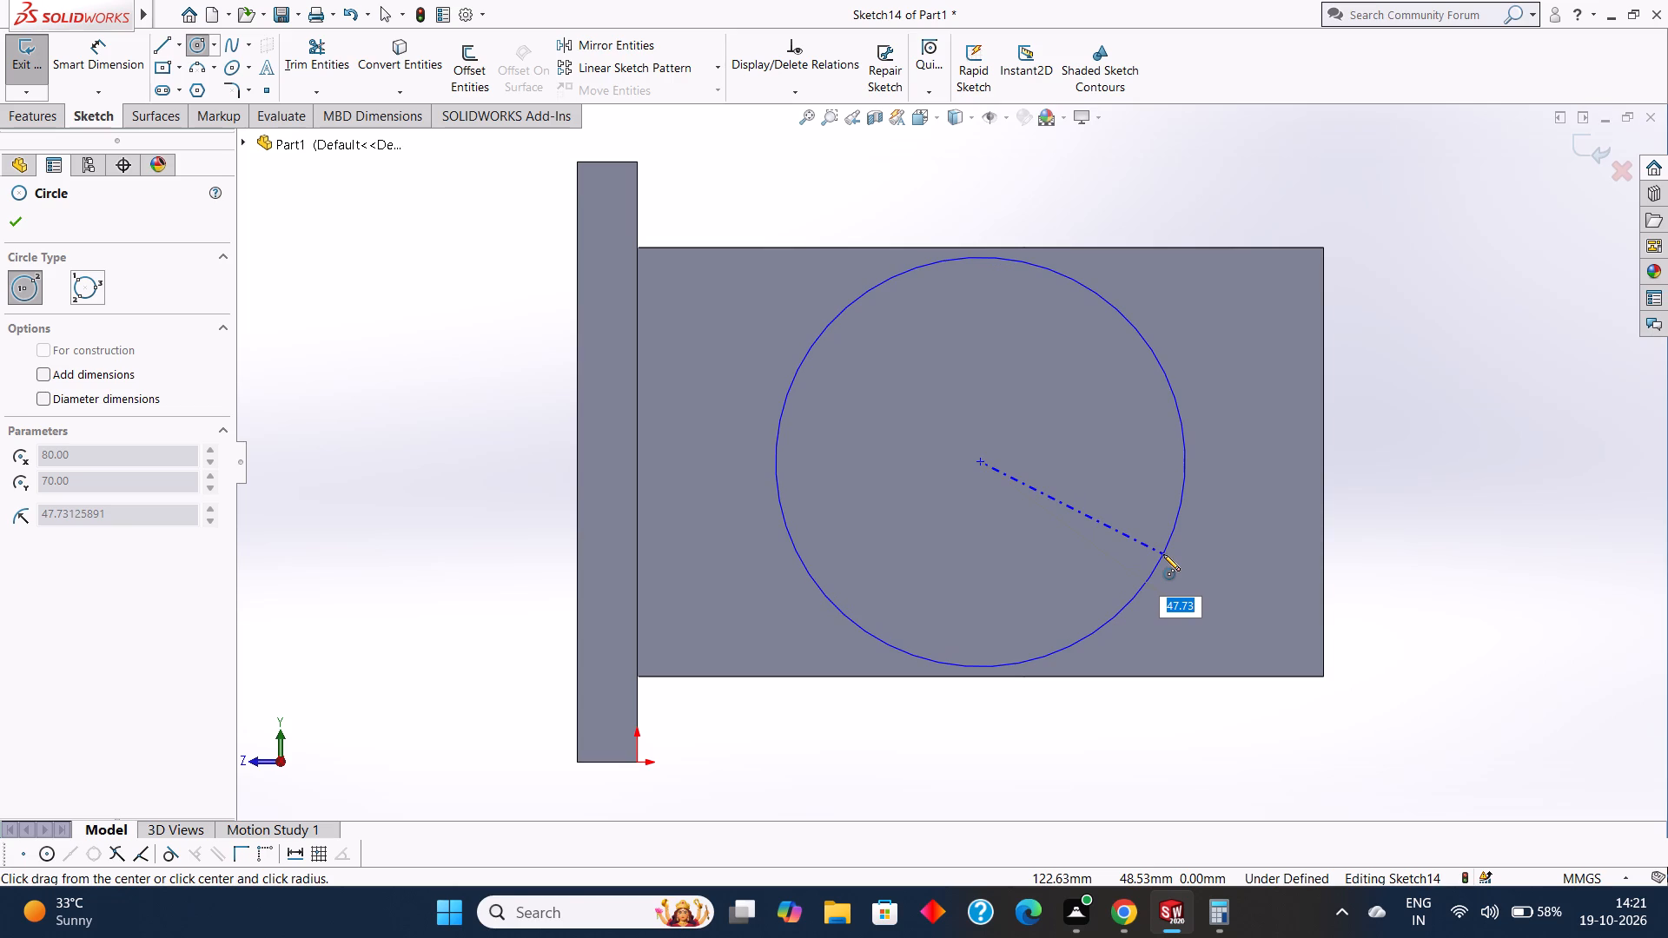
pyautogui.write('45')
pyautogui.press('Return')
pyautogui.click(27, 217)
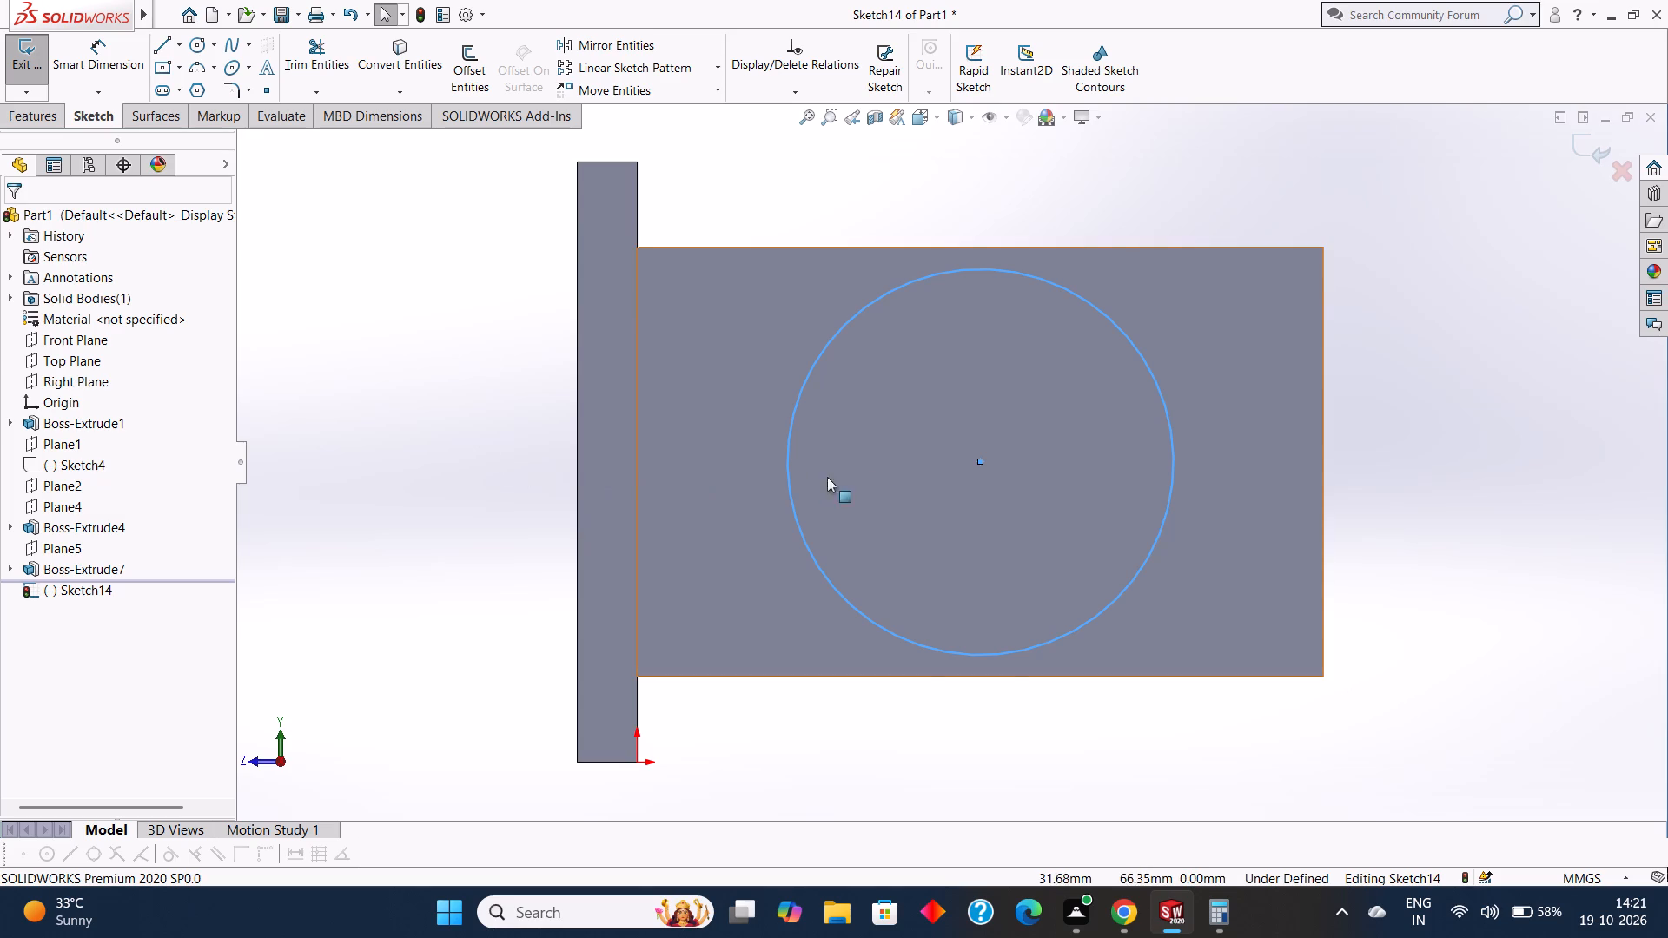
# Cut the 45 mm radius circle into the tall plate as a blind Extruded Cut 16 mm deep.
pyautogui.scroll(3, 870, 467)
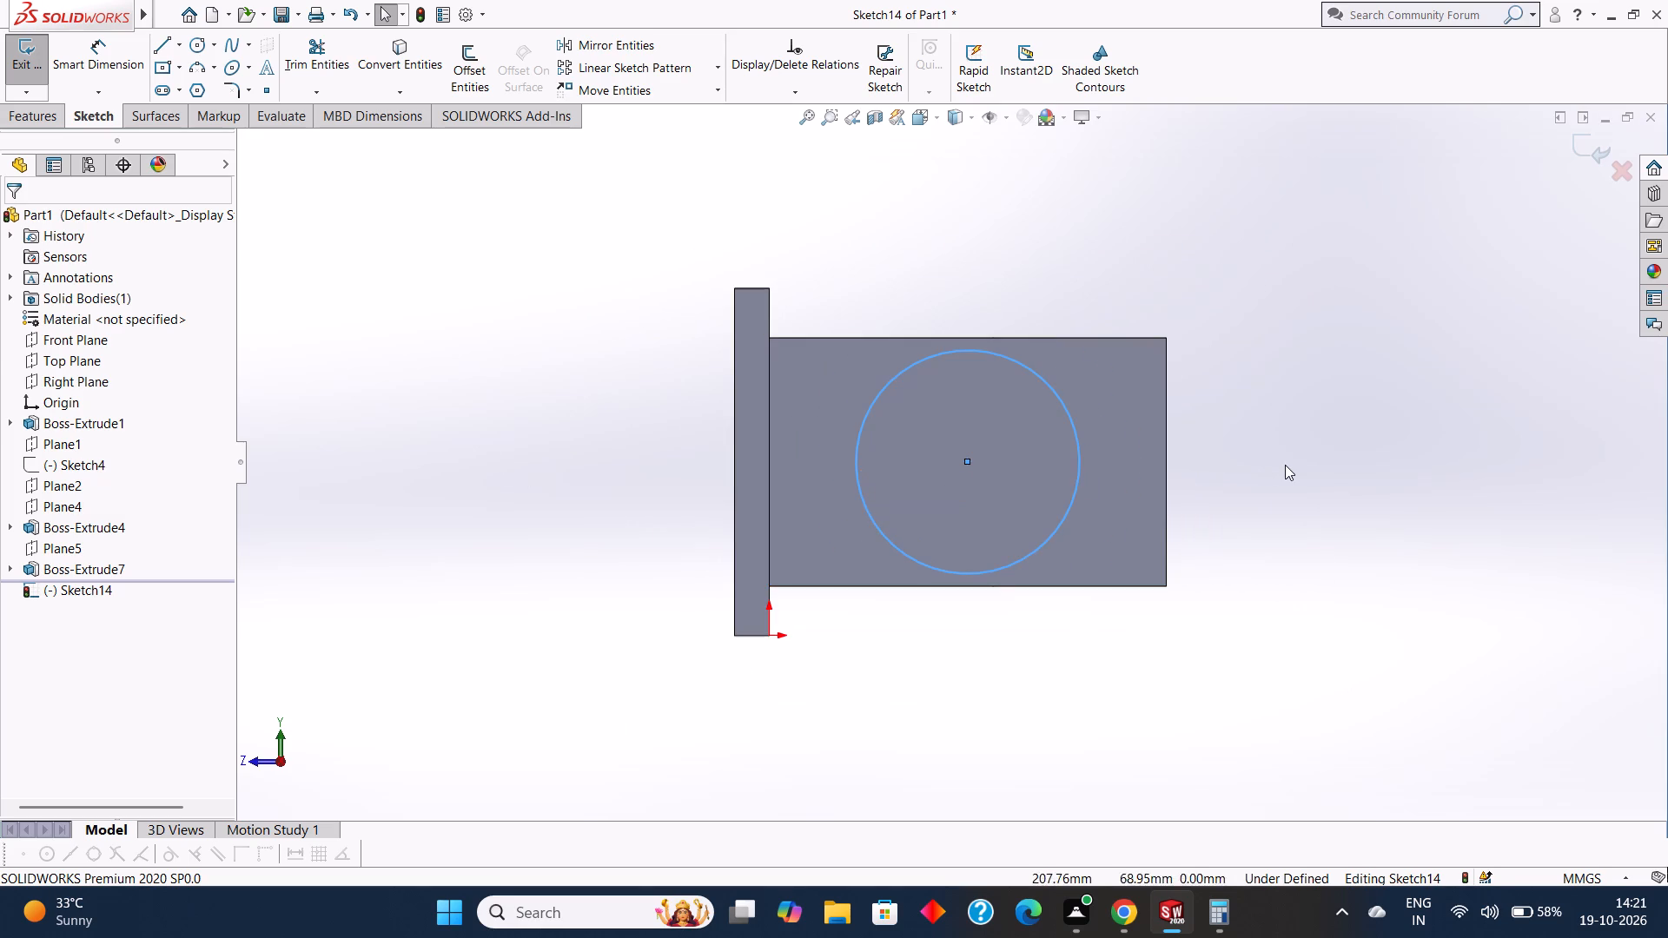
pyautogui.moveTo(1285, 463); pyautogui.dragTo(1156, 295, button='middle')
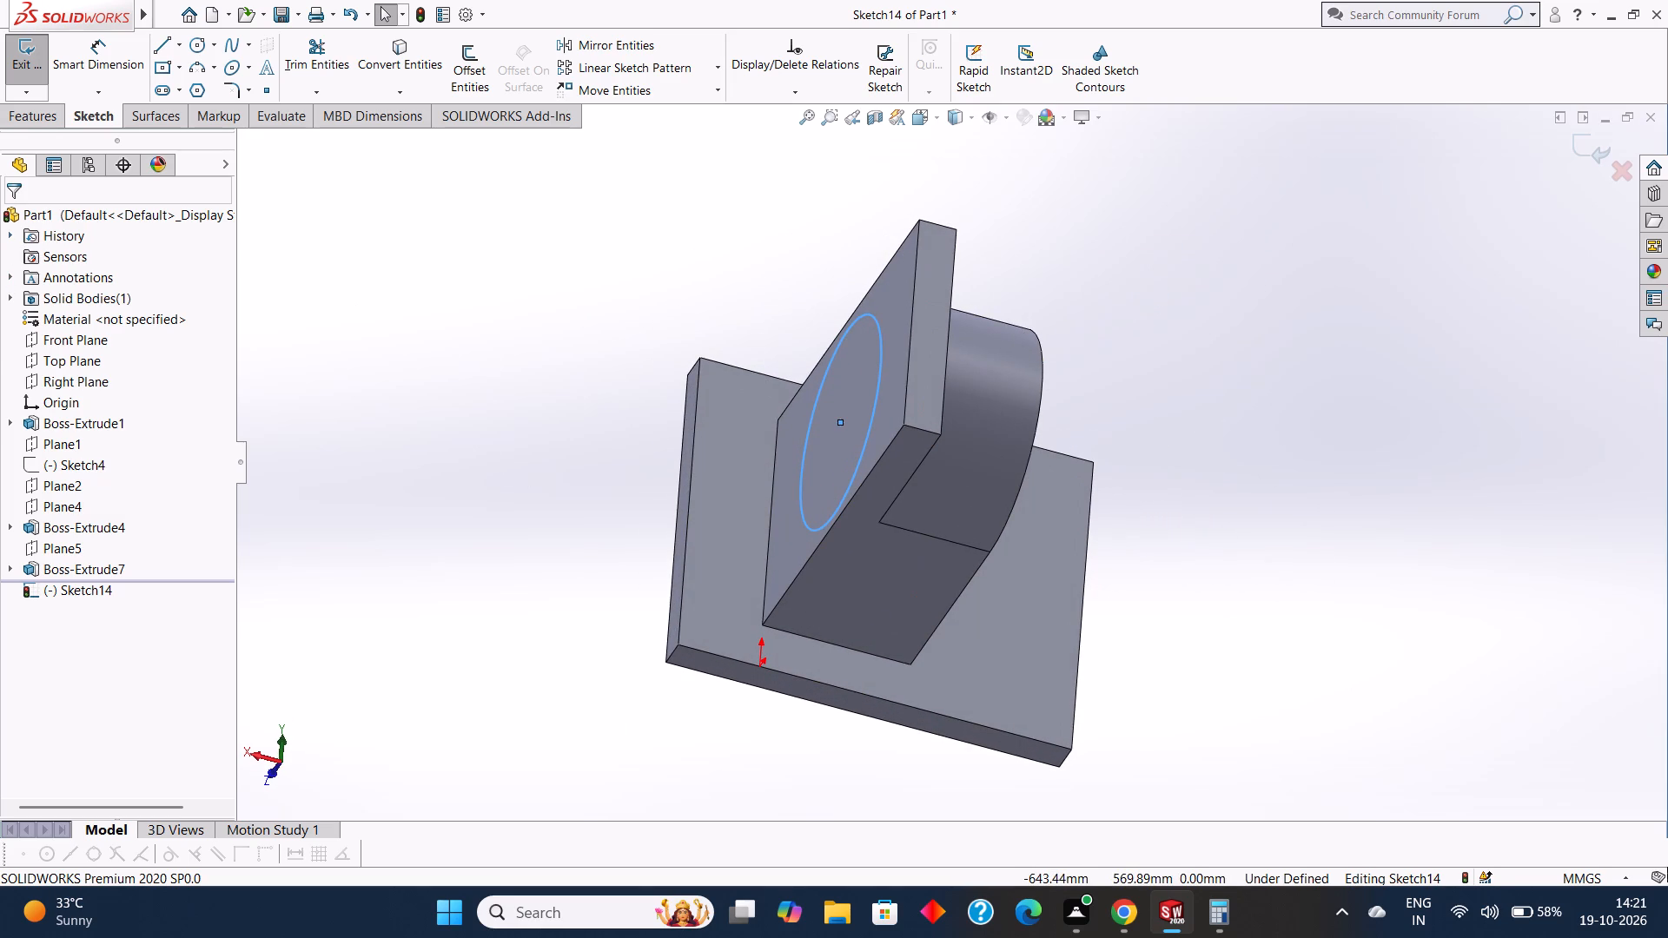
pyautogui.click(33, 115)
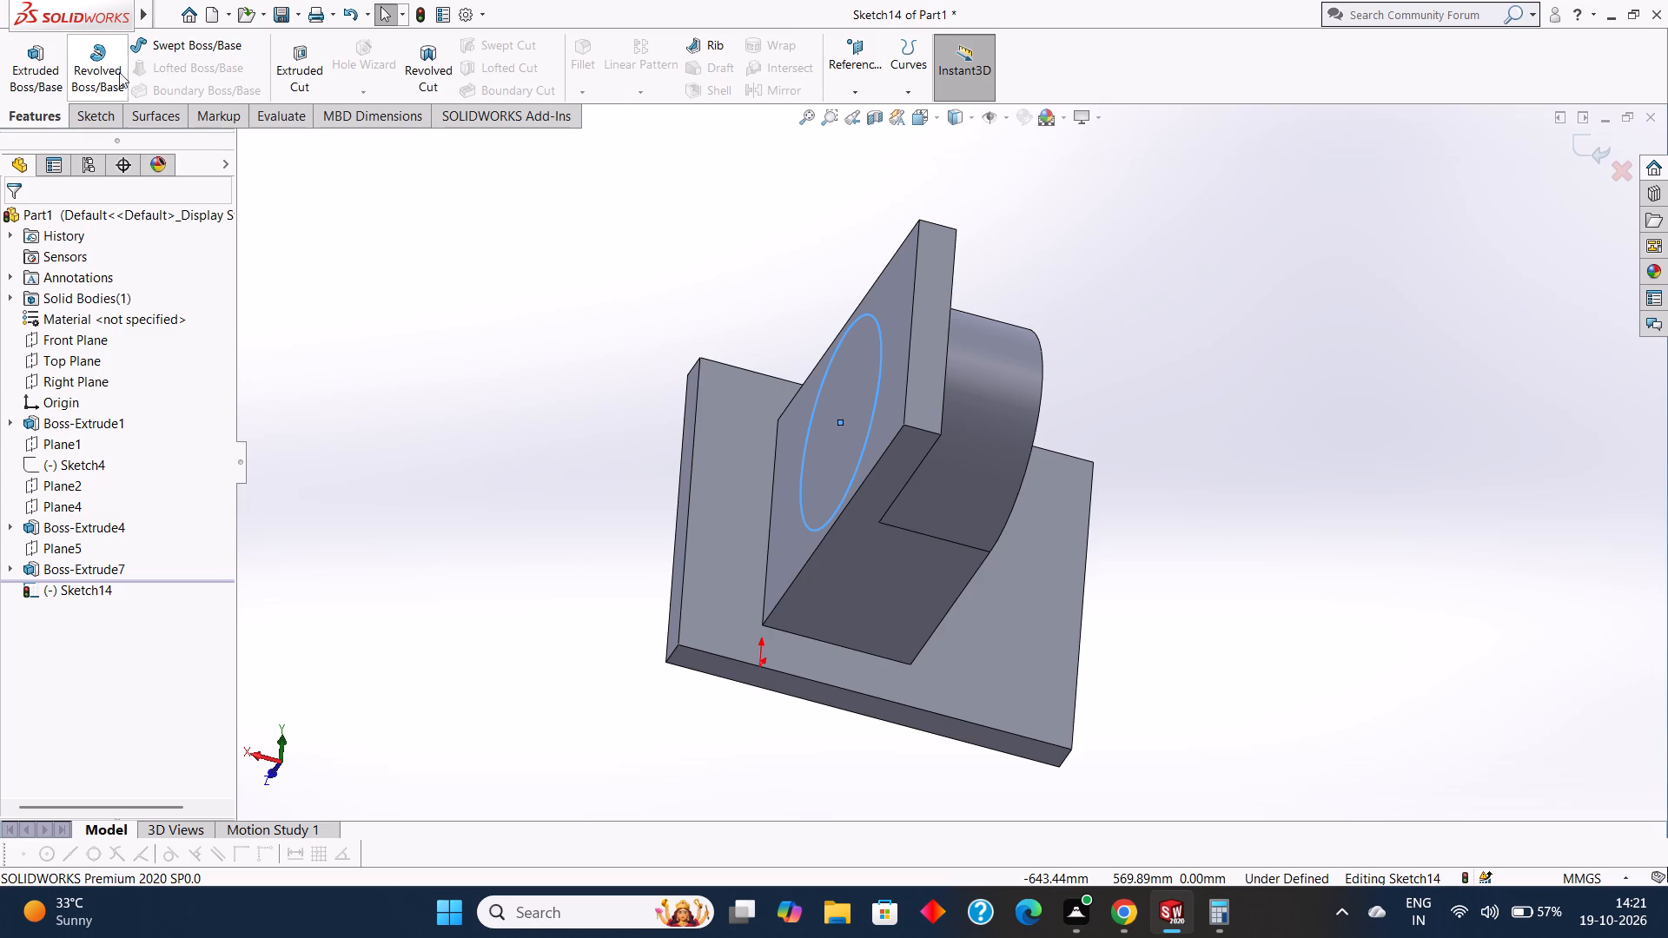
pyautogui.click(286, 50)
pyautogui.moveTo(463, 202); pyautogui.dragTo(458, 198, button='middle')
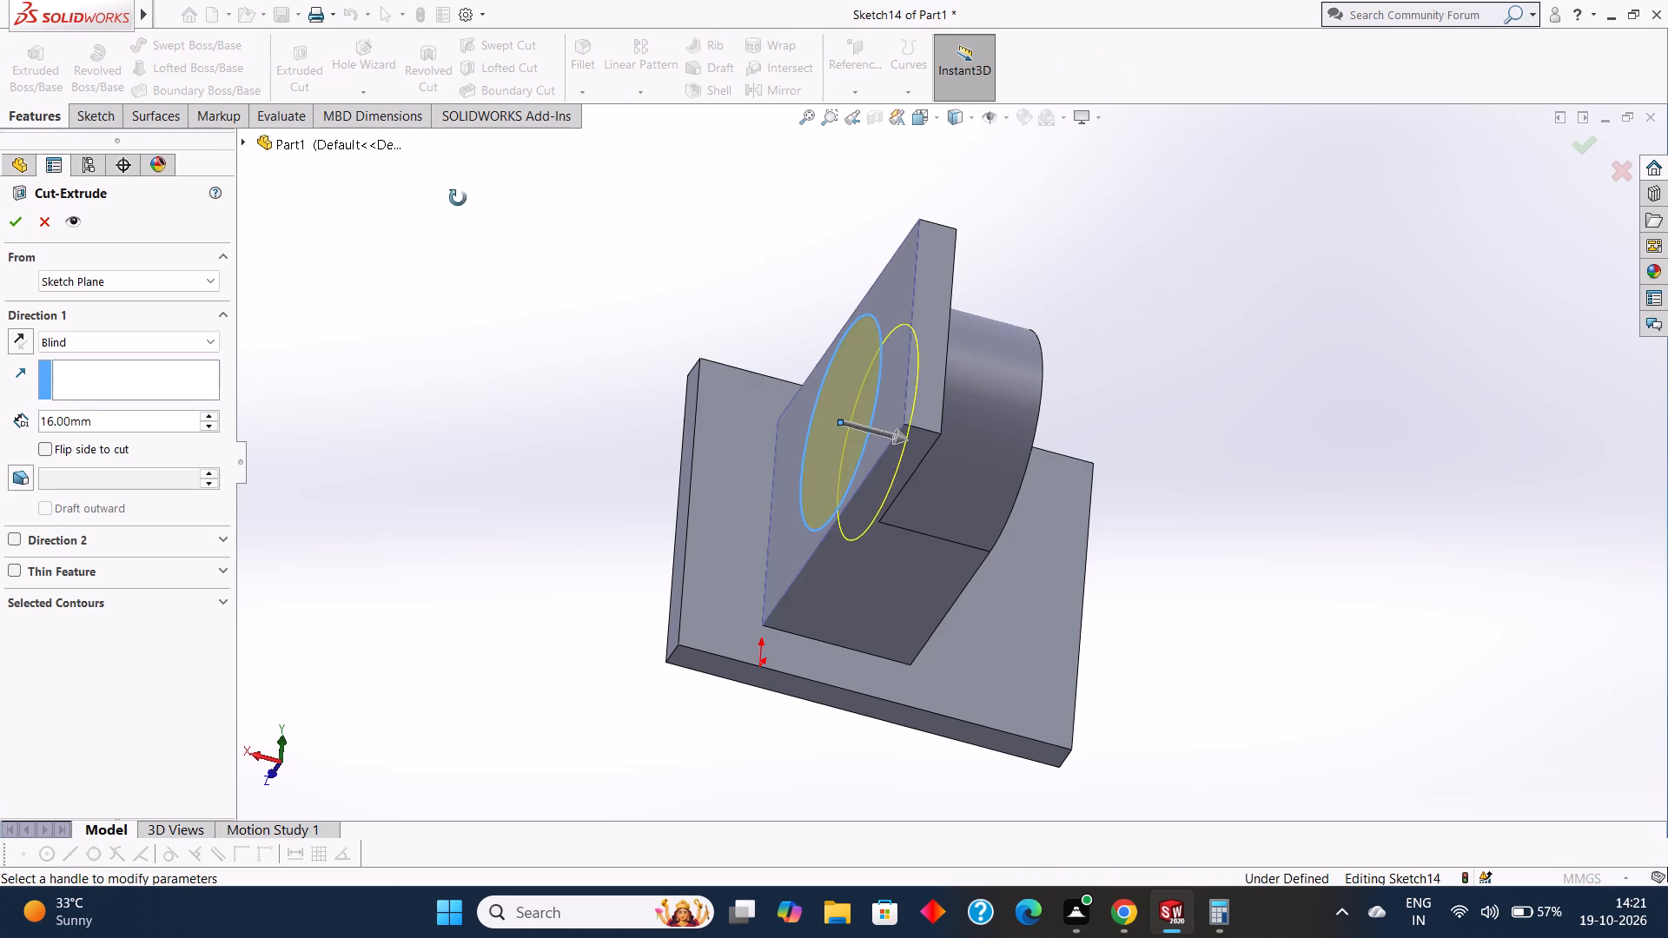
pyautogui.moveTo(458, 198); pyautogui.dragTo(433, 182, button='middle')
pyautogui.click(87, 340)
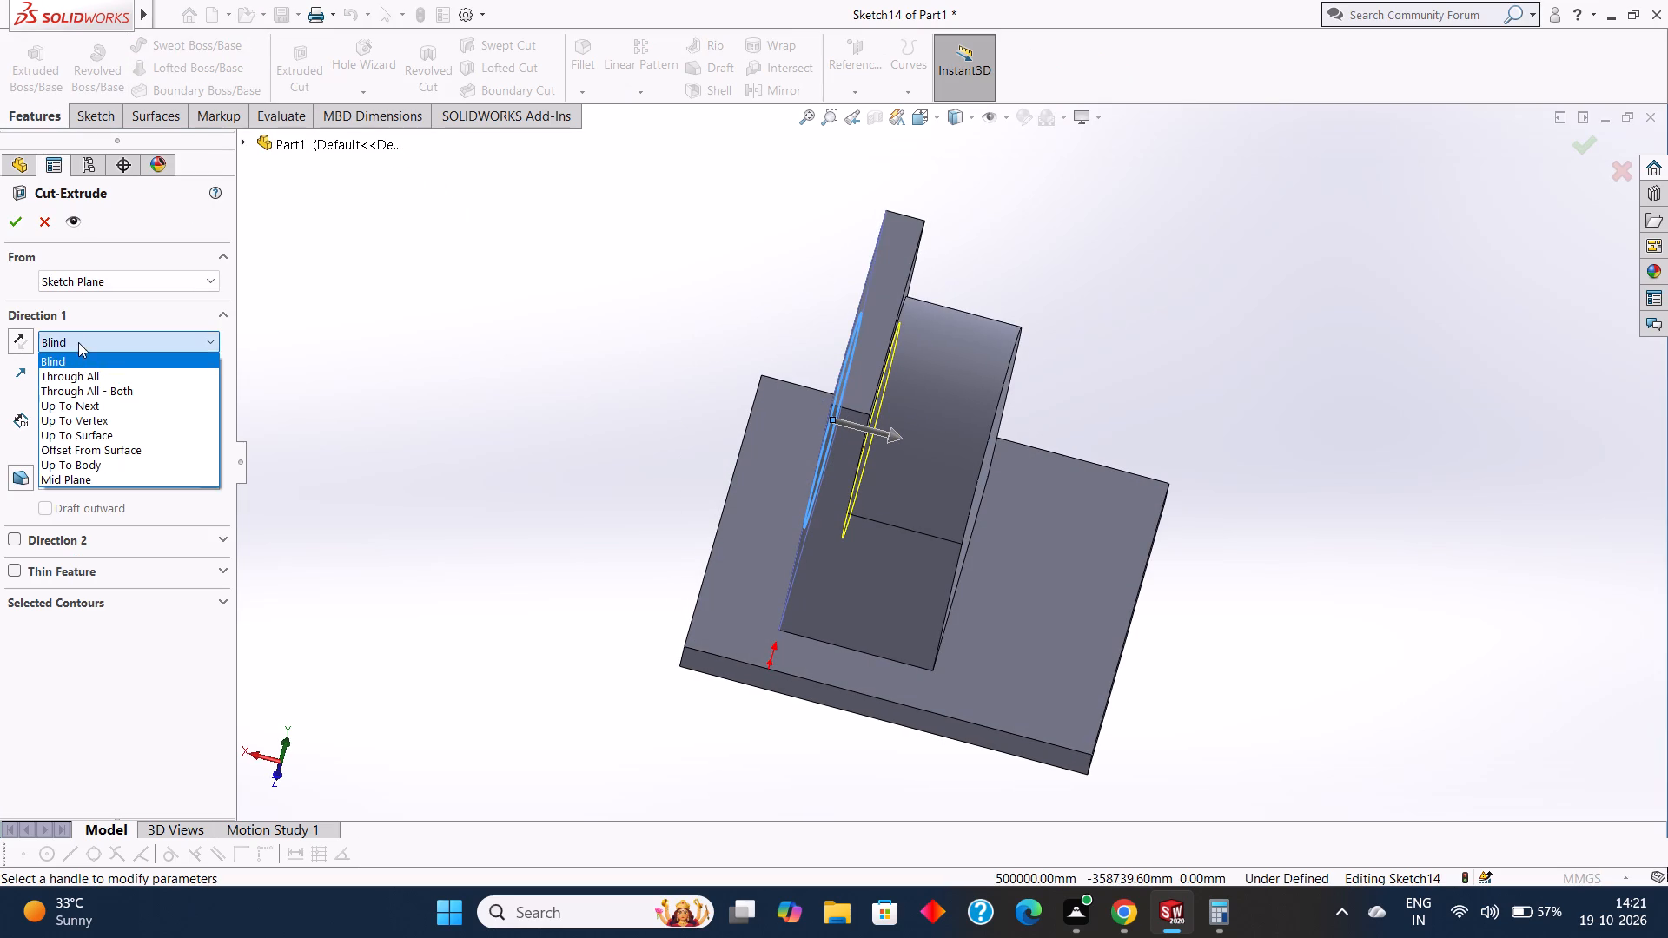
pyautogui.click(78, 342)
pyautogui.click(9, 220)
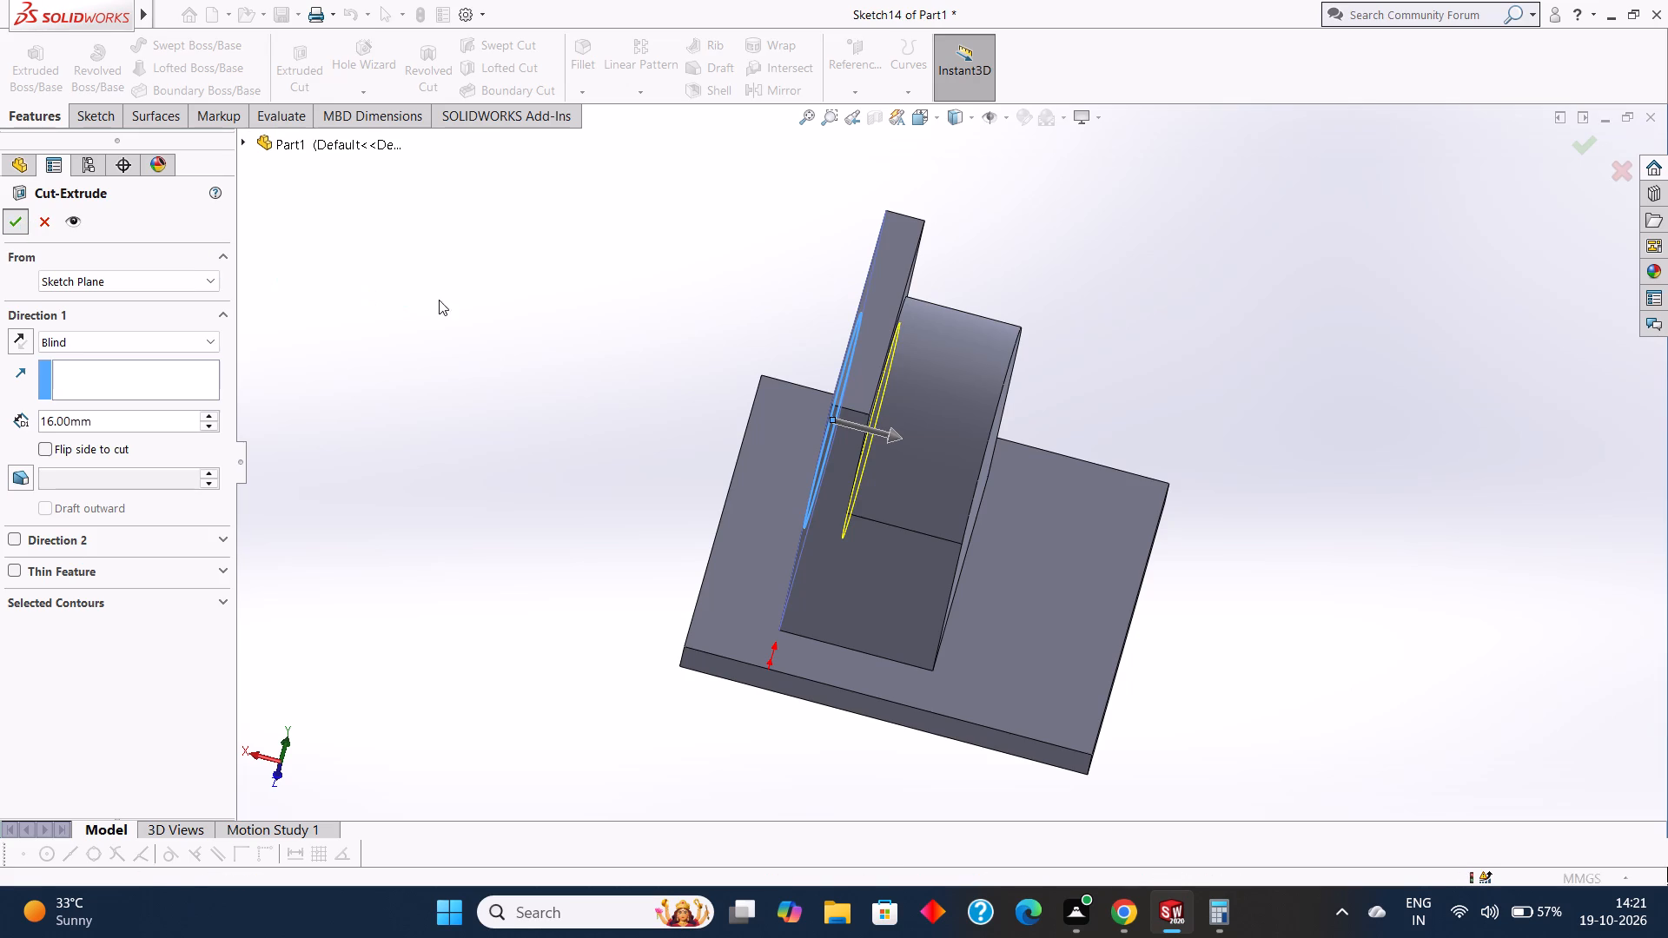
pyautogui.click(457, 300)
pyautogui.moveTo(478, 303); pyautogui.dragTo(509, 277, button='middle')
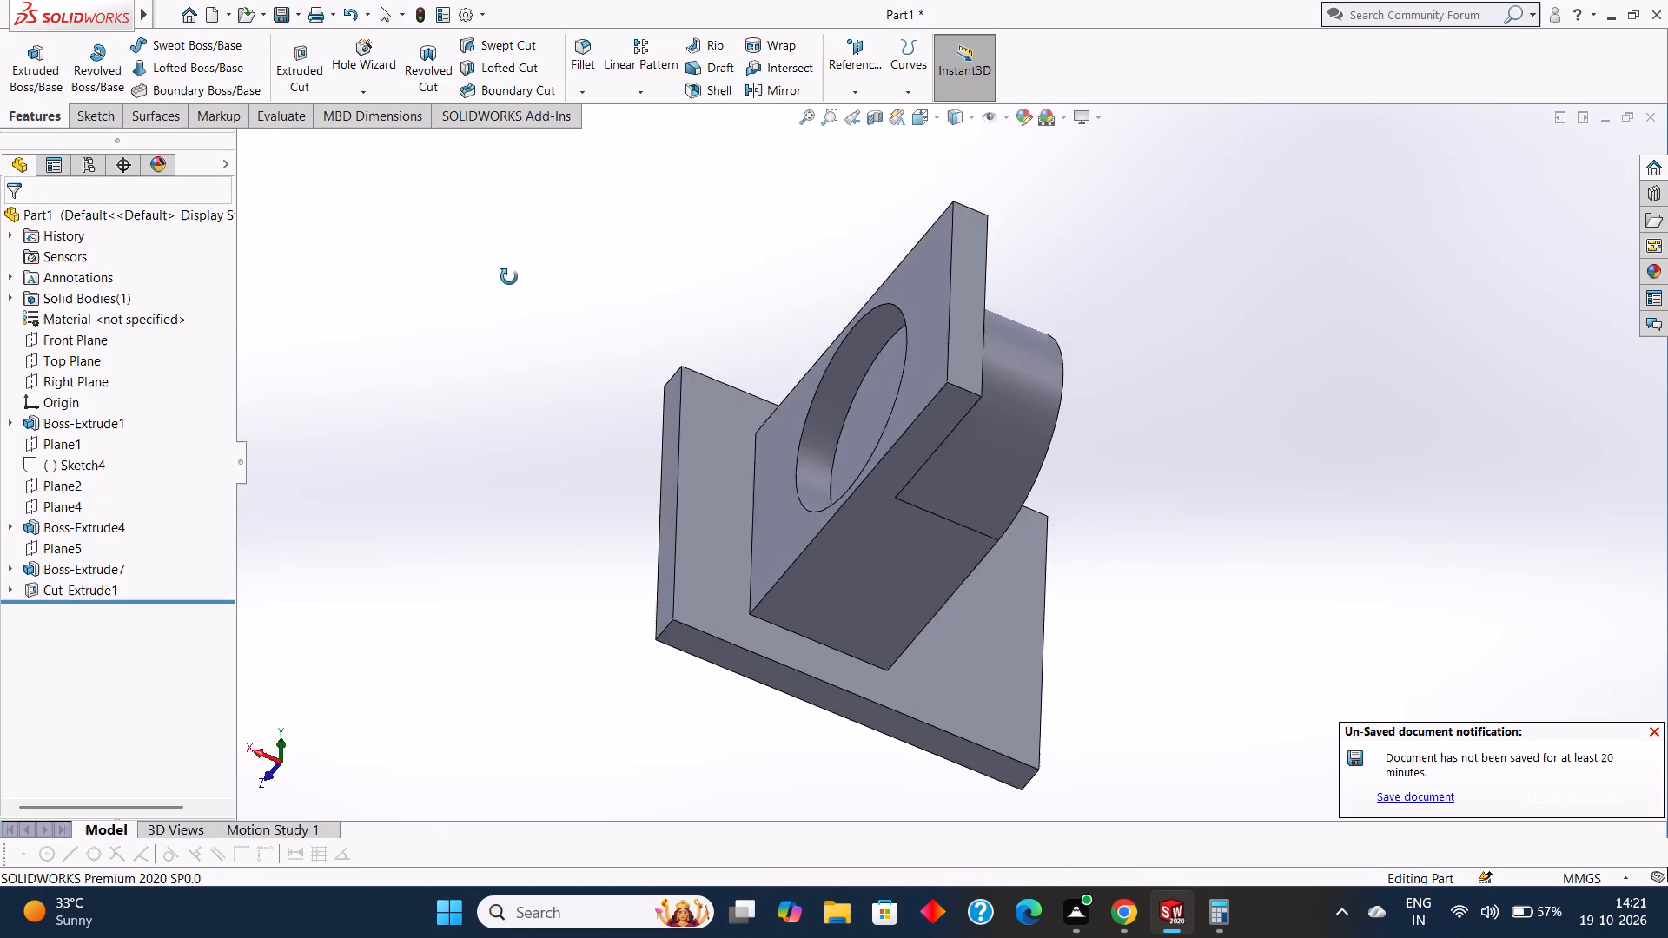
pyautogui.moveTo(509, 277); pyautogui.dragTo(496, 278, button='middle')
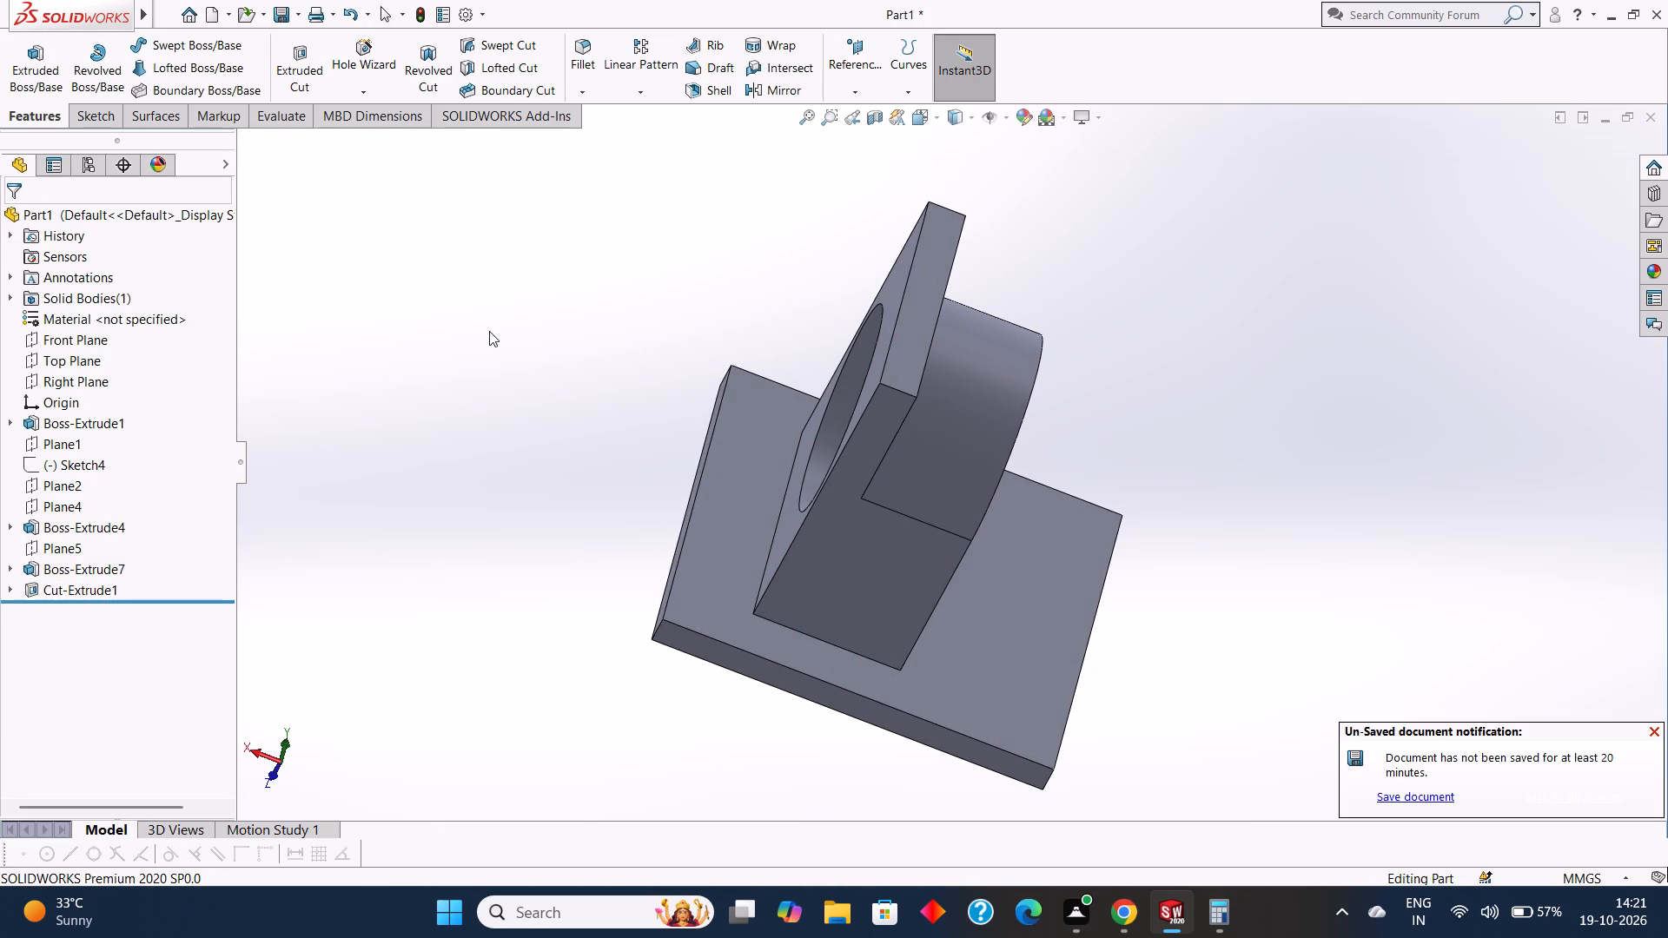
# Save the part as "flanged bearing housing with mounting base" in the tryfuji folder.
pyautogui.hotkey('ctrl', 's')
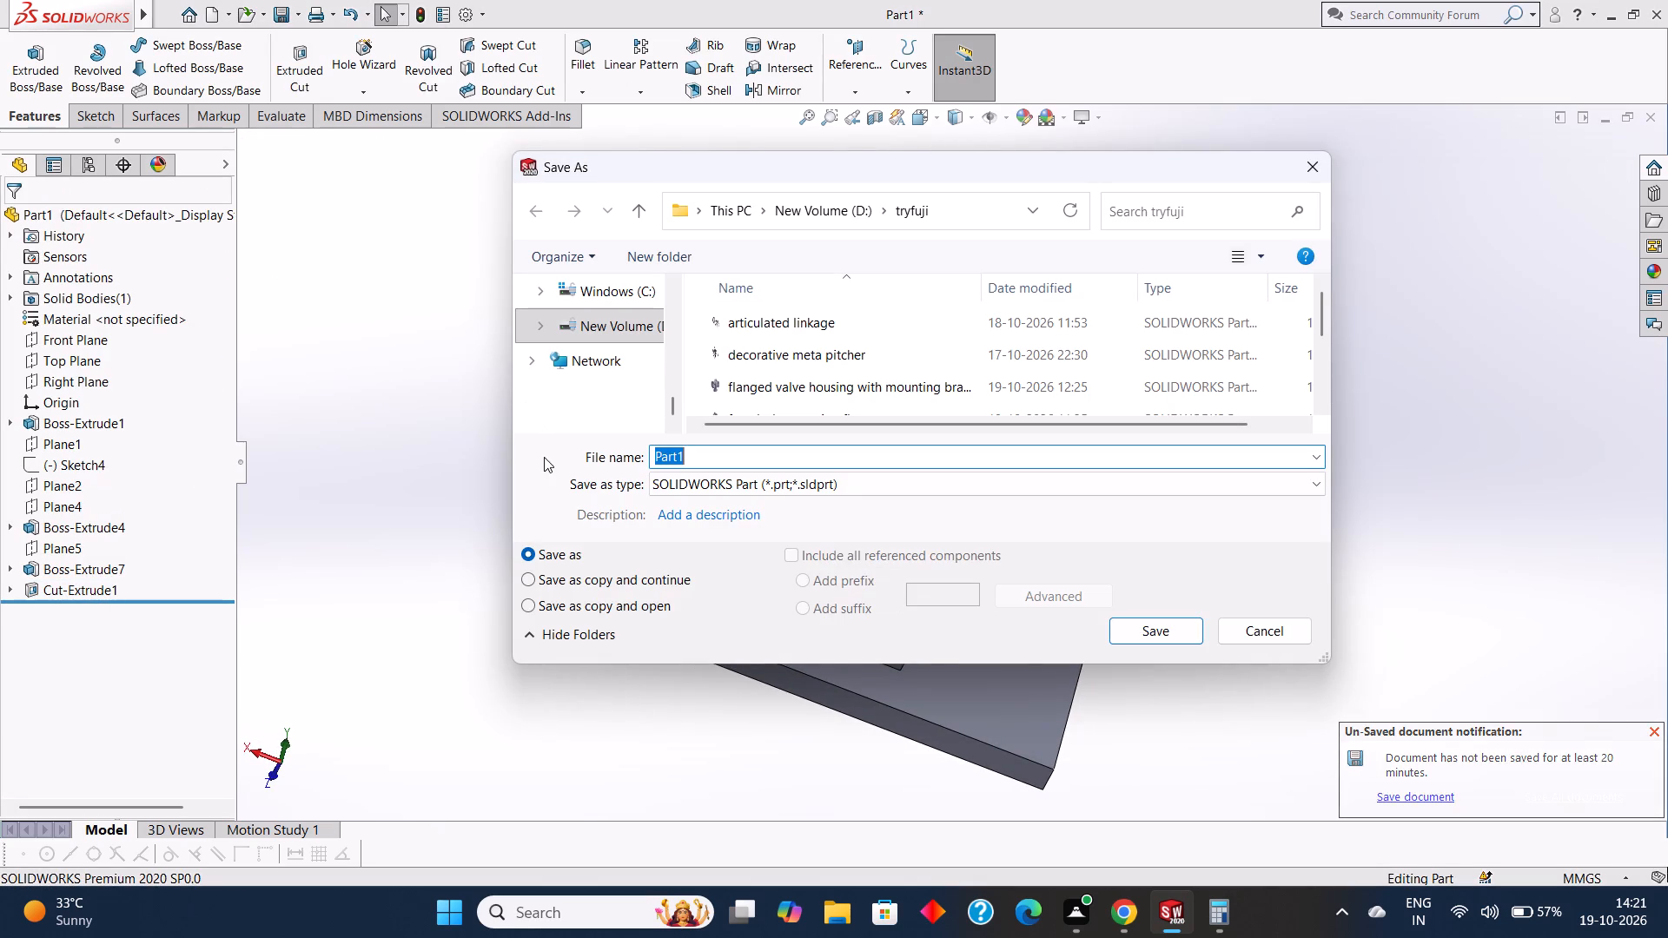
pyautogui.press('BackSpace')
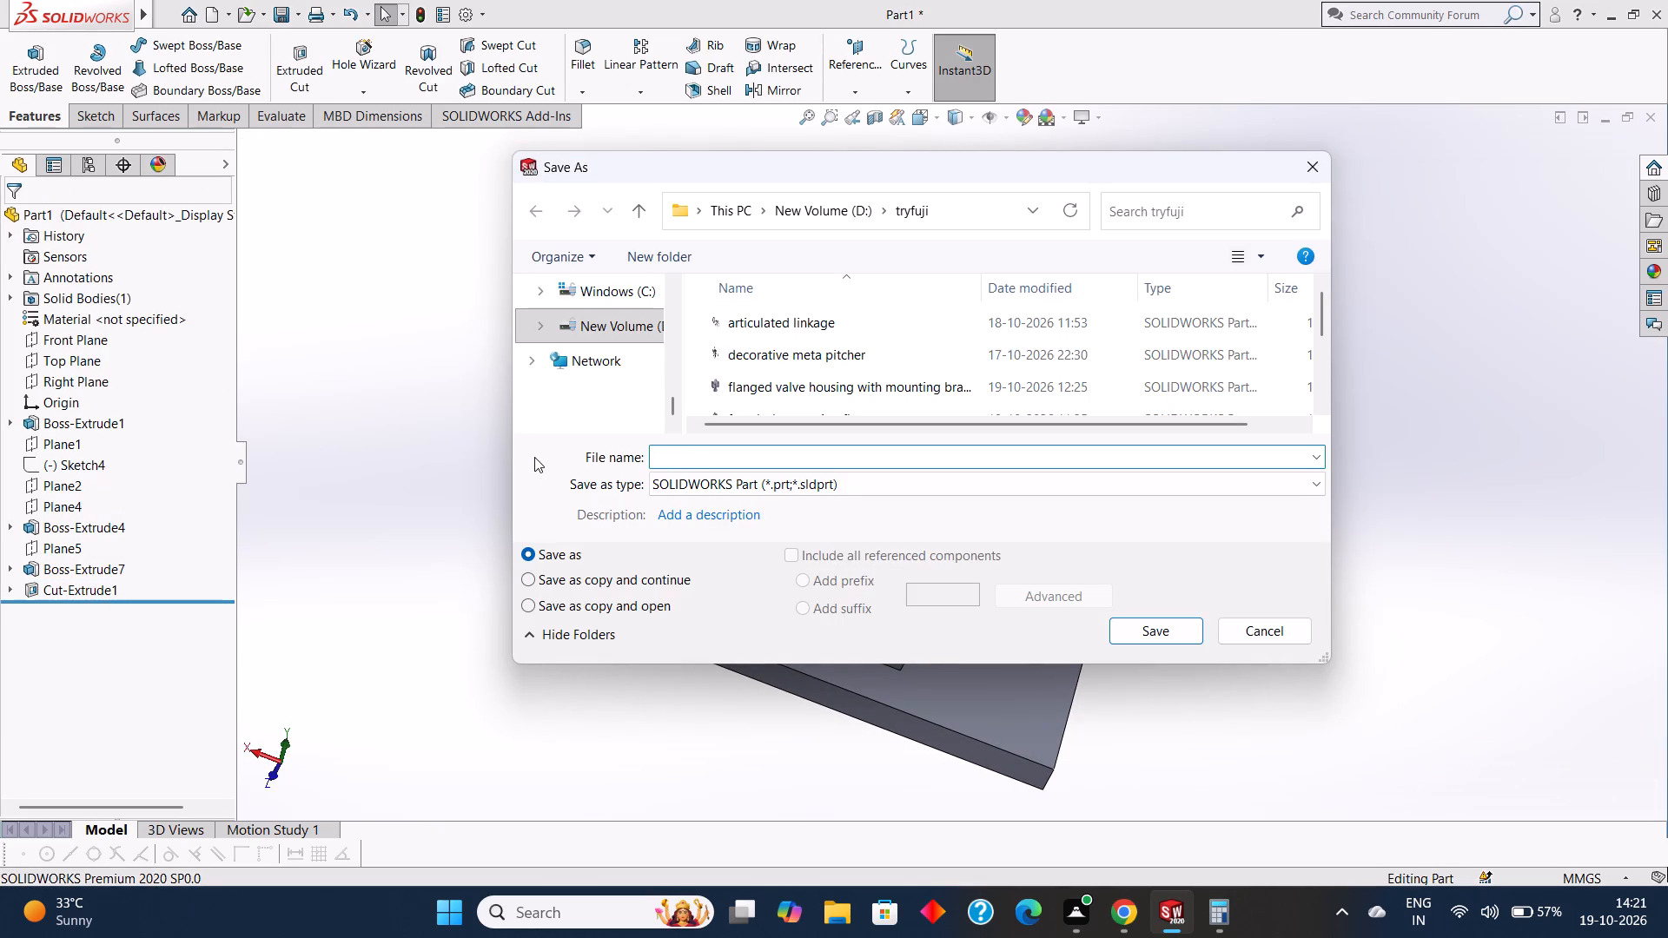
pyautogui.write('flan')
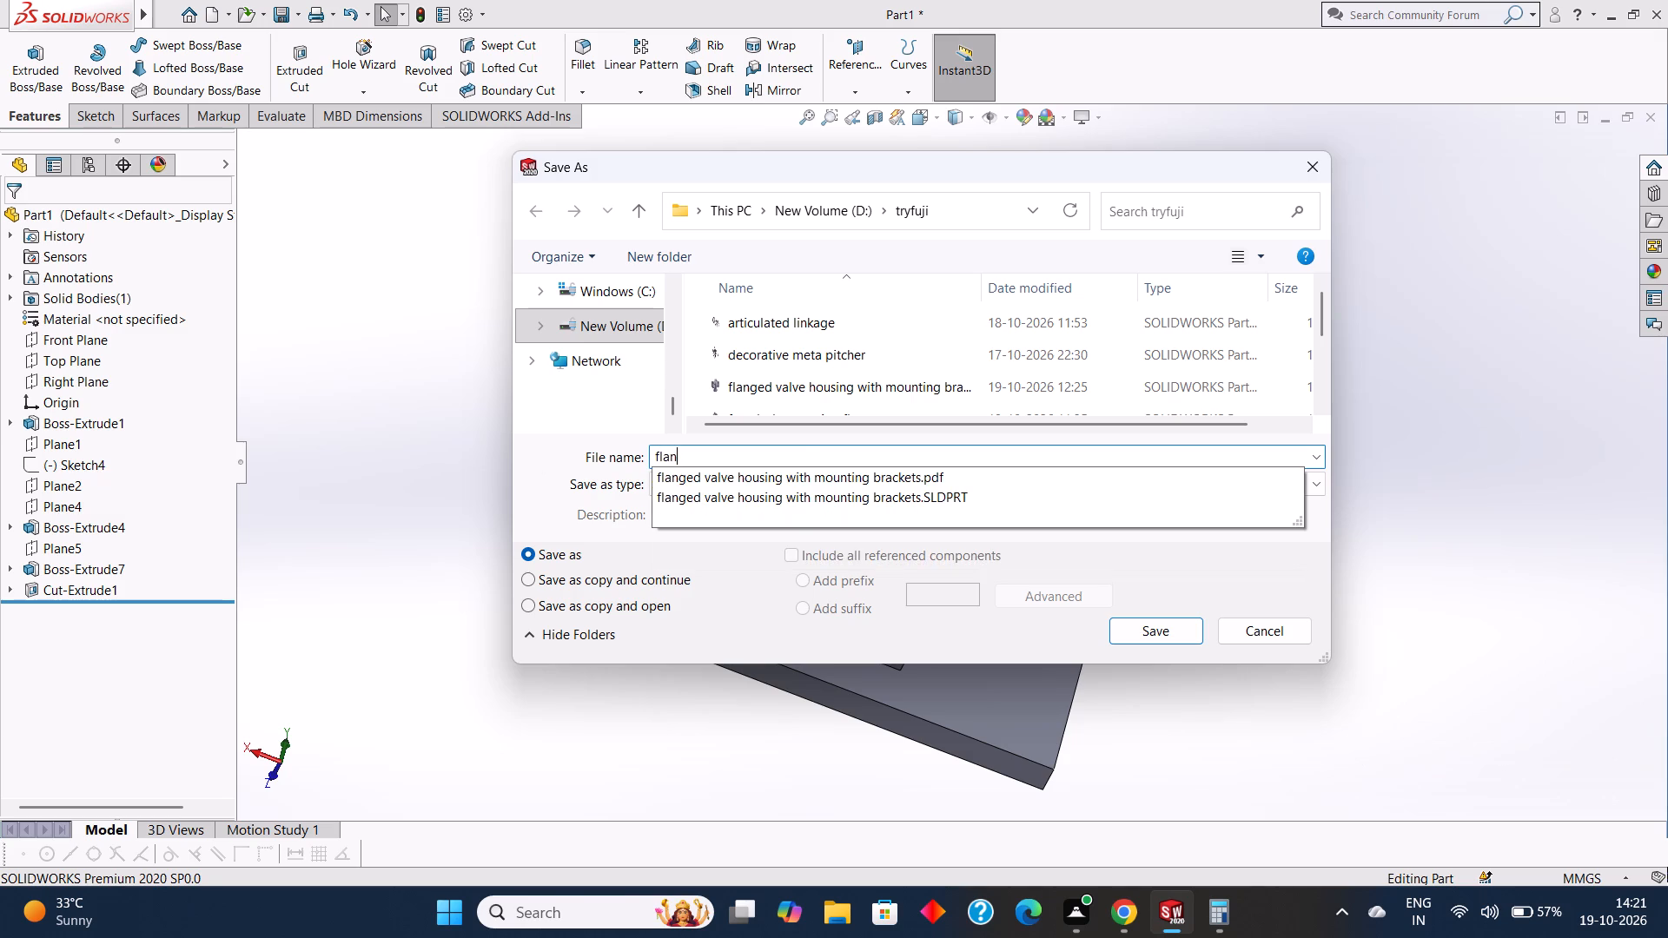
pyautogui.write('ged bearing')
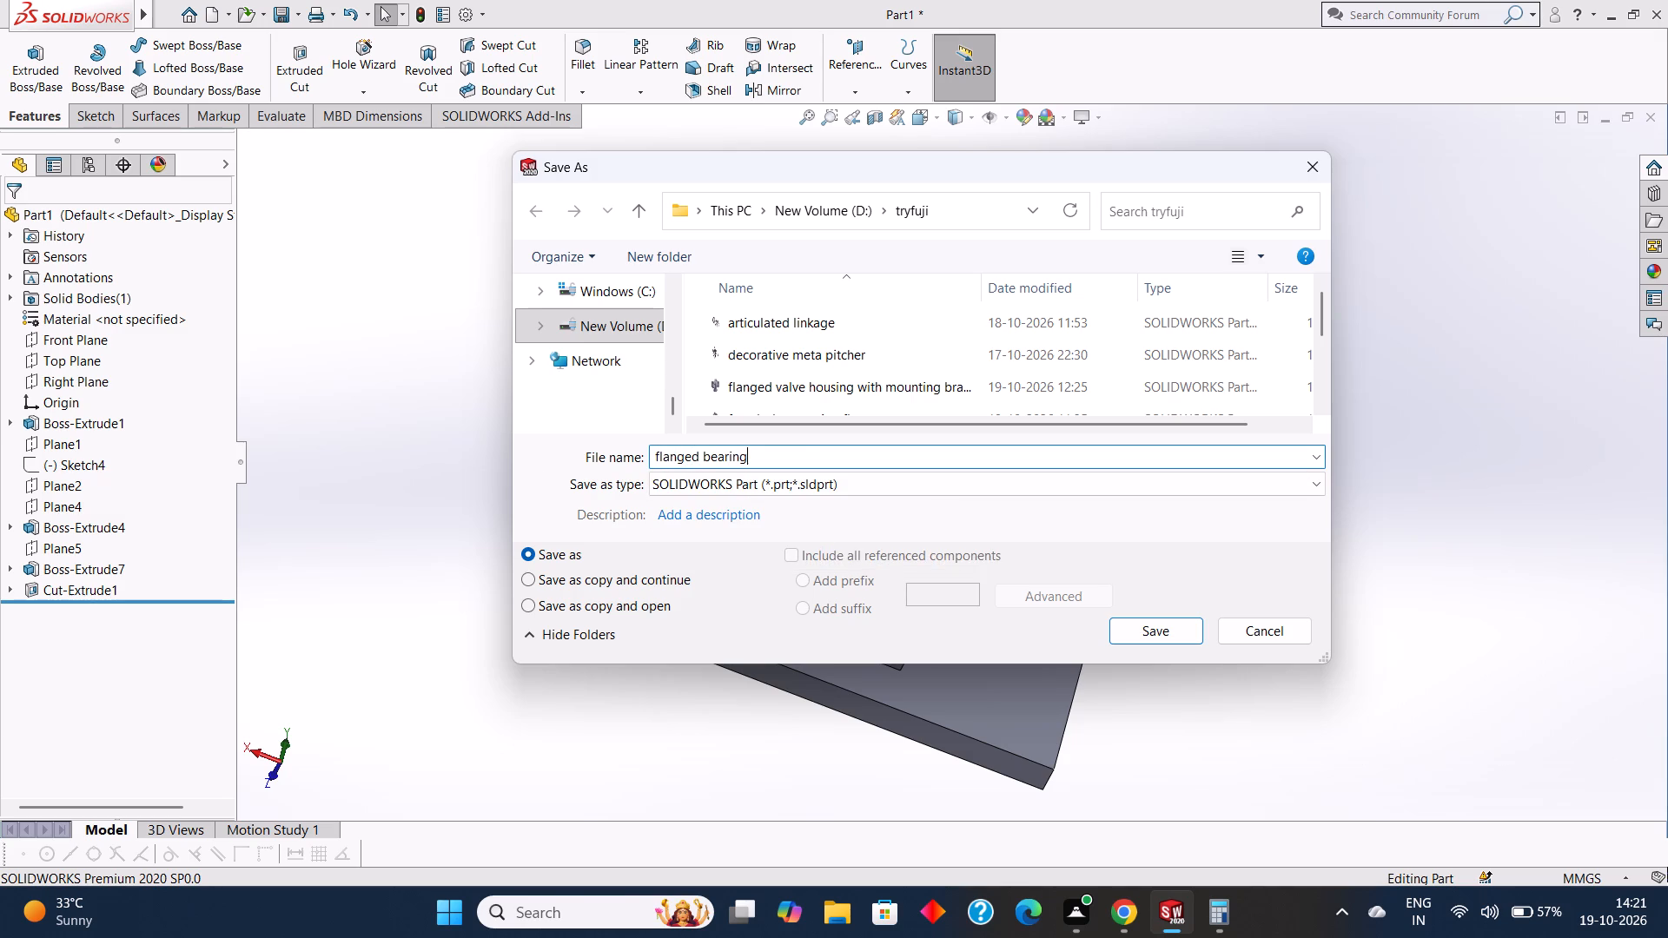
pyautogui.press('space')
pyautogui.write('housing')
pyautogui.press('space')
pyautogui.write('with')
pyautogui.press('space')
pyautogui.write('mounting base')
pyautogui.press('Return')
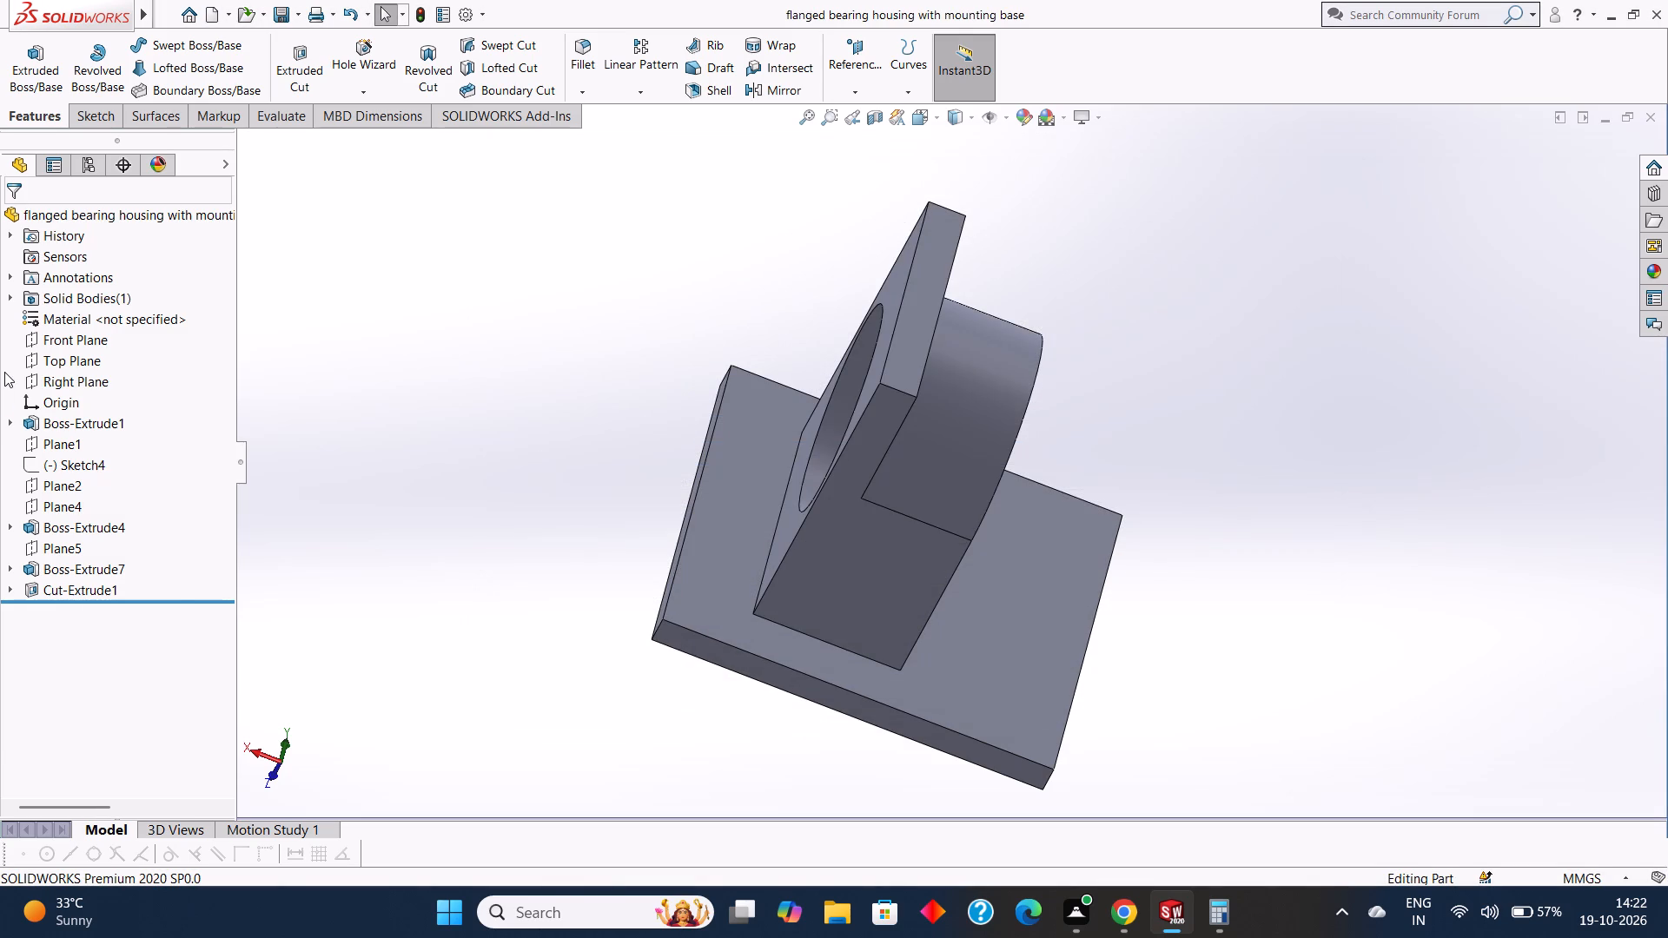
# Start a new sketch on the round-topped upright's flat face and view it face-on.
pyautogui.moveTo(651, 357); pyautogui.dragTo(781, 492, button='middle')
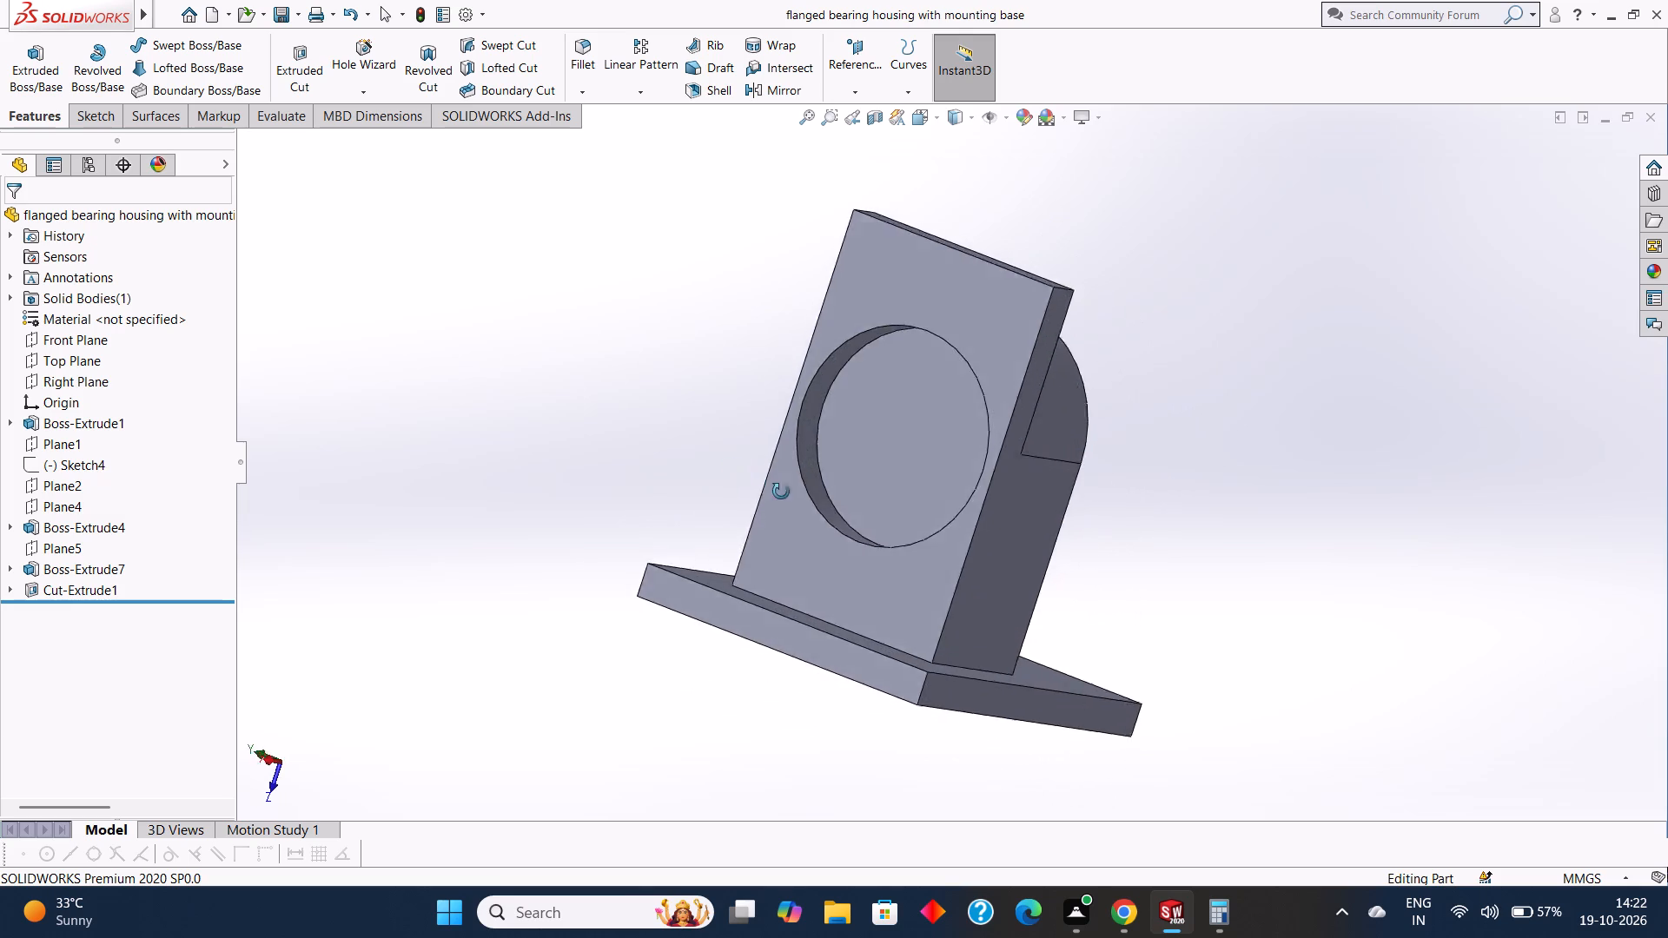
pyautogui.moveTo(781, 492); pyautogui.dragTo(692, 561, button='middle')
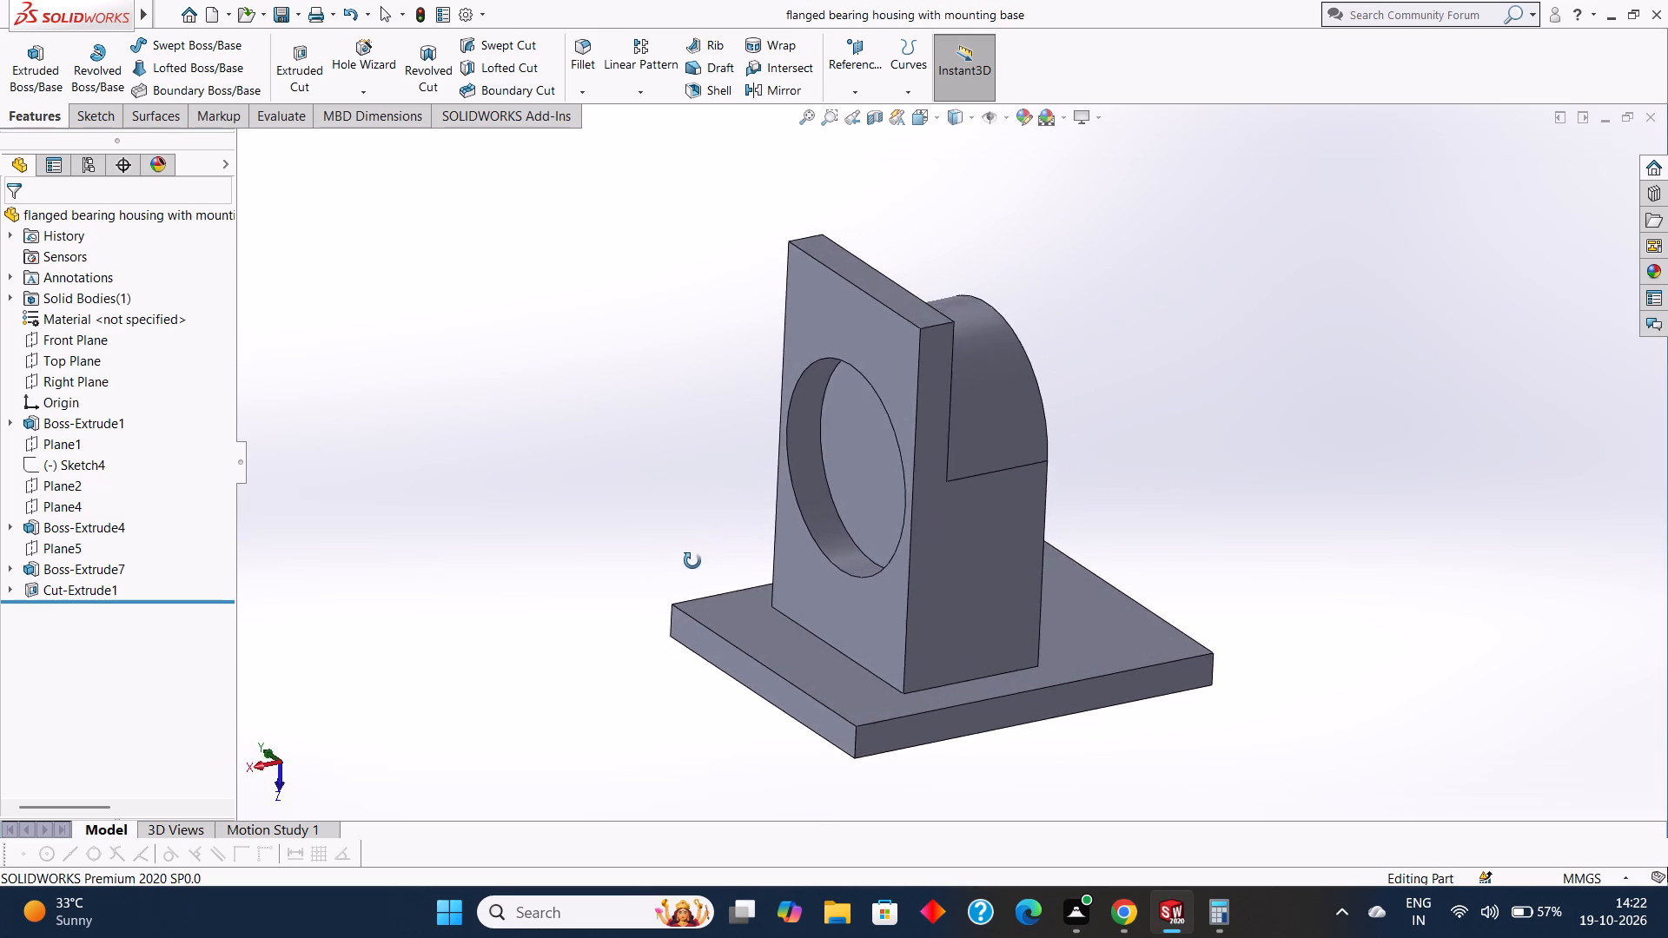
pyautogui.moveTo(692, 561); pyautogui.dragTo(563, 534, button='middle')
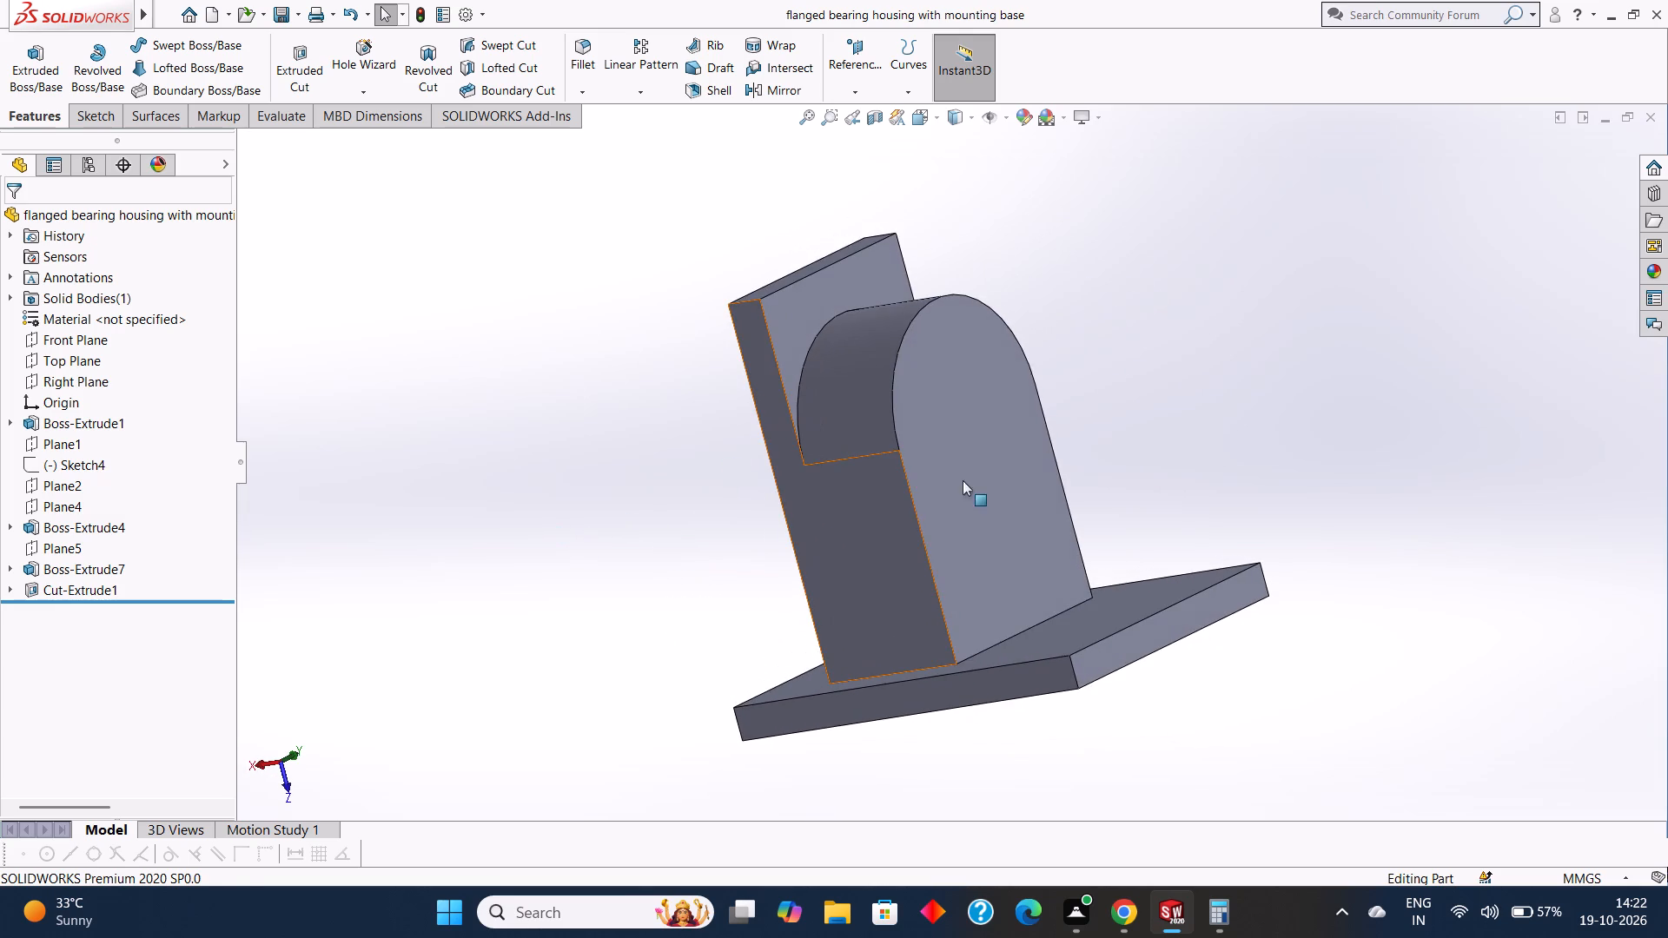
pyautogui.click(948, 402)
pyautogui.click(1029, 353)
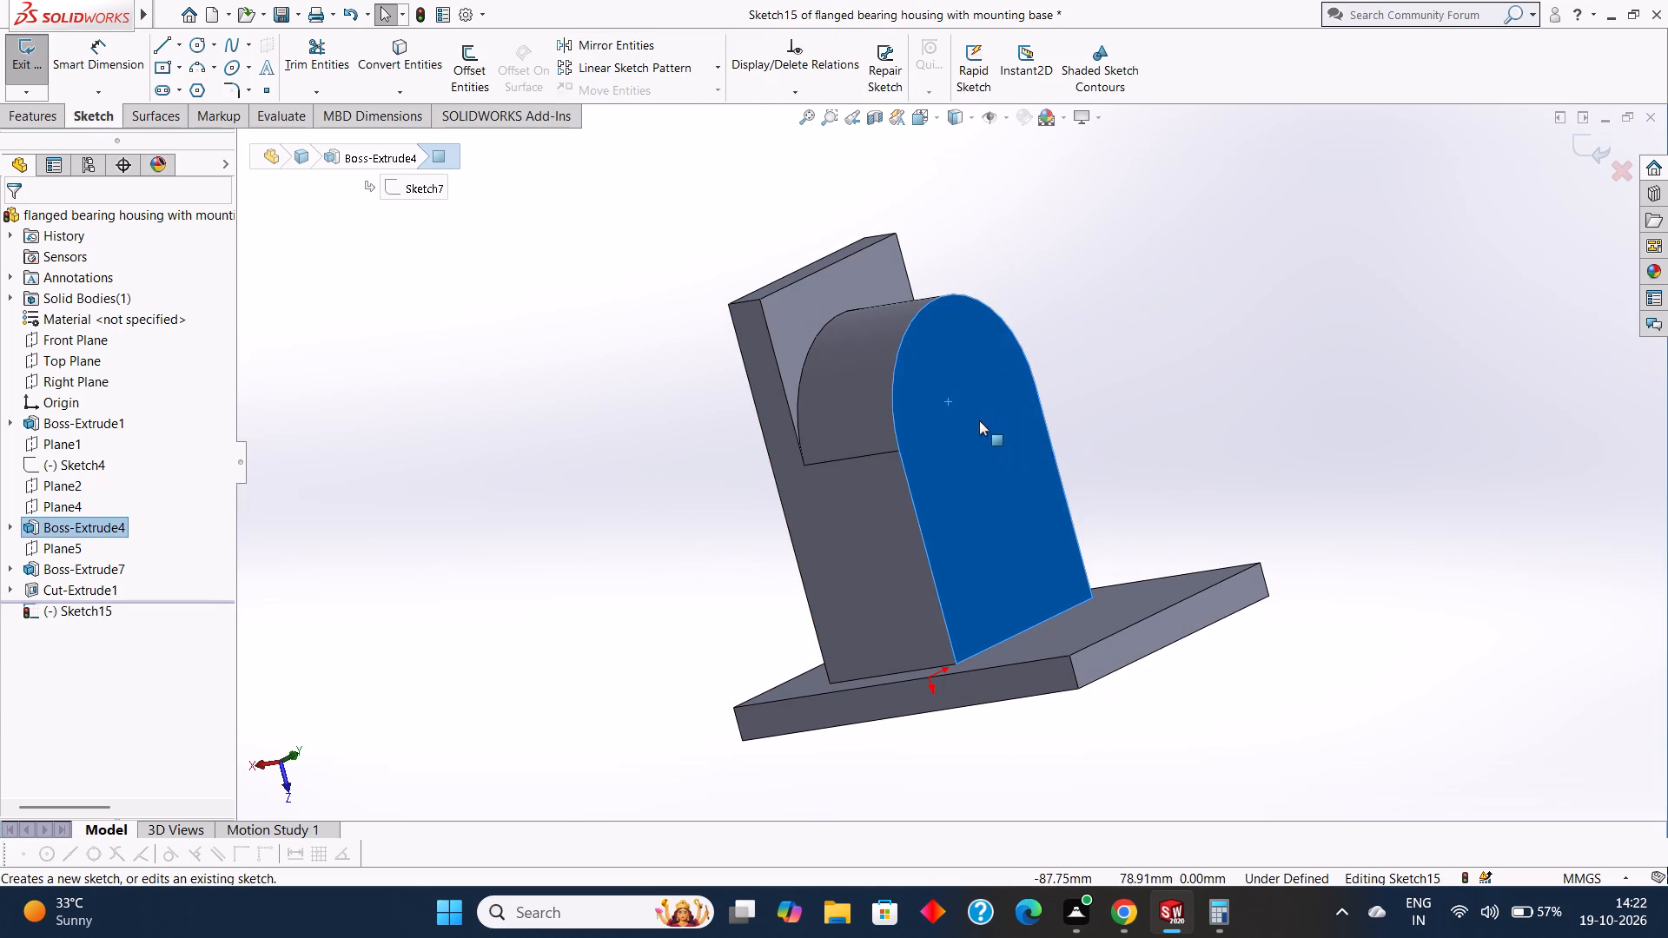
pyautogui.hotkey('ctrl', '8')
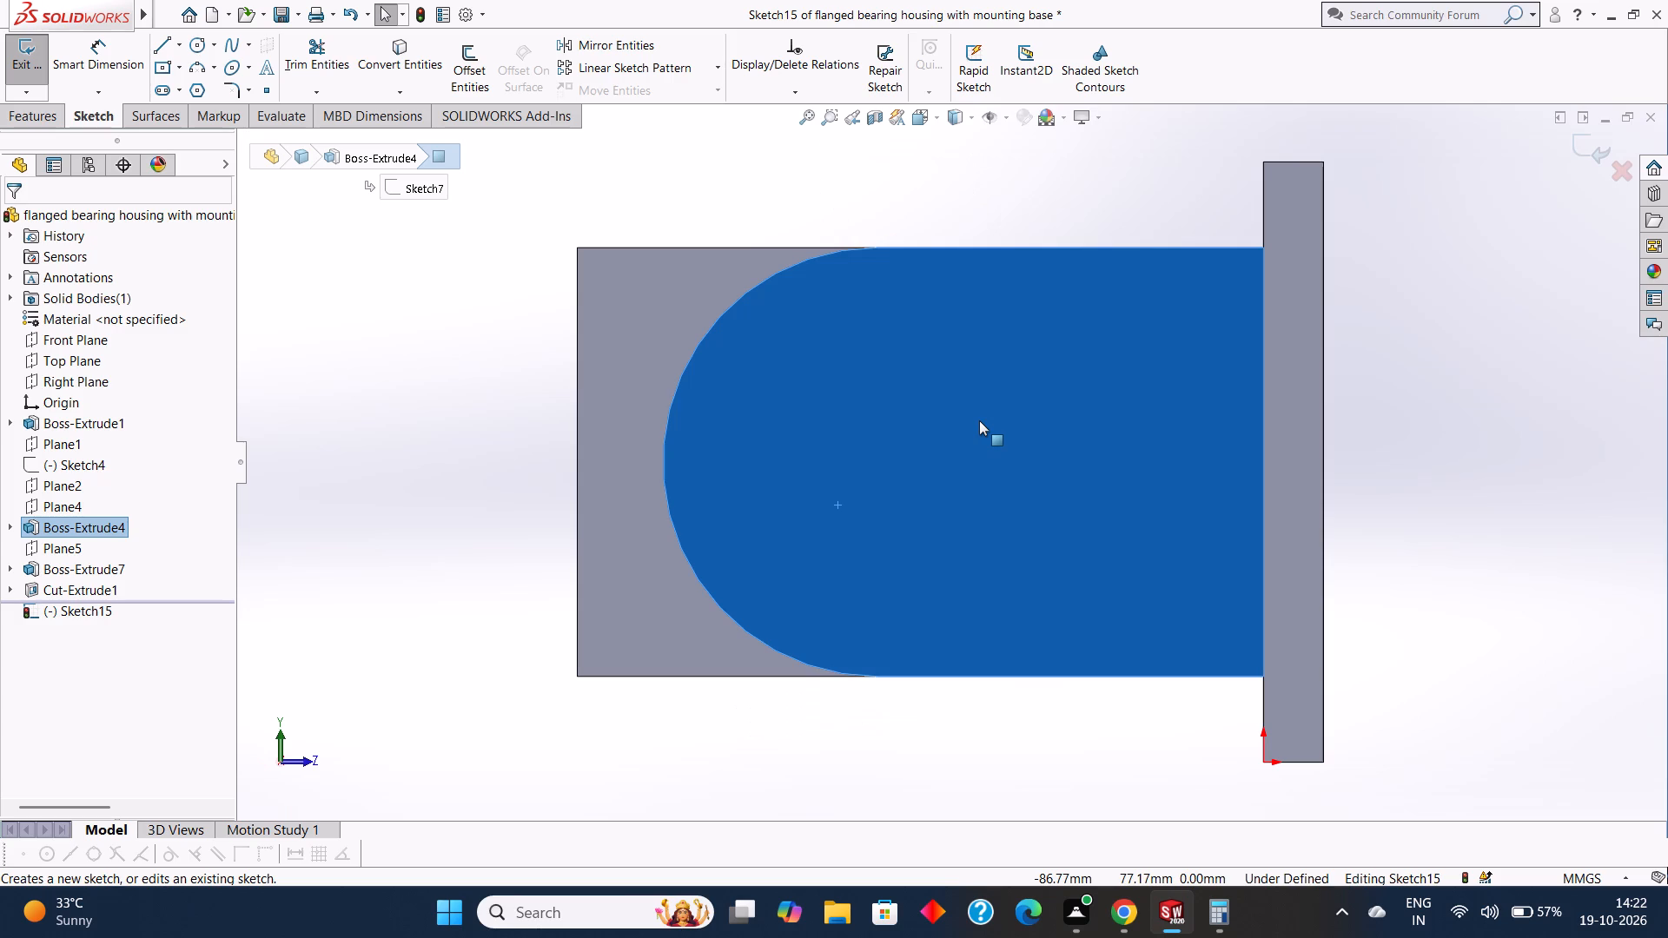
pyautogui.press('Escape')
# Examine the upright's flat face and the bored plate from the Front view and several oblique angles.
pyautogui.scroll(-1, 947, 406)
pyautogui.moveTo(935, 403); pyautogui.dragTo(791, 401, button='middle')
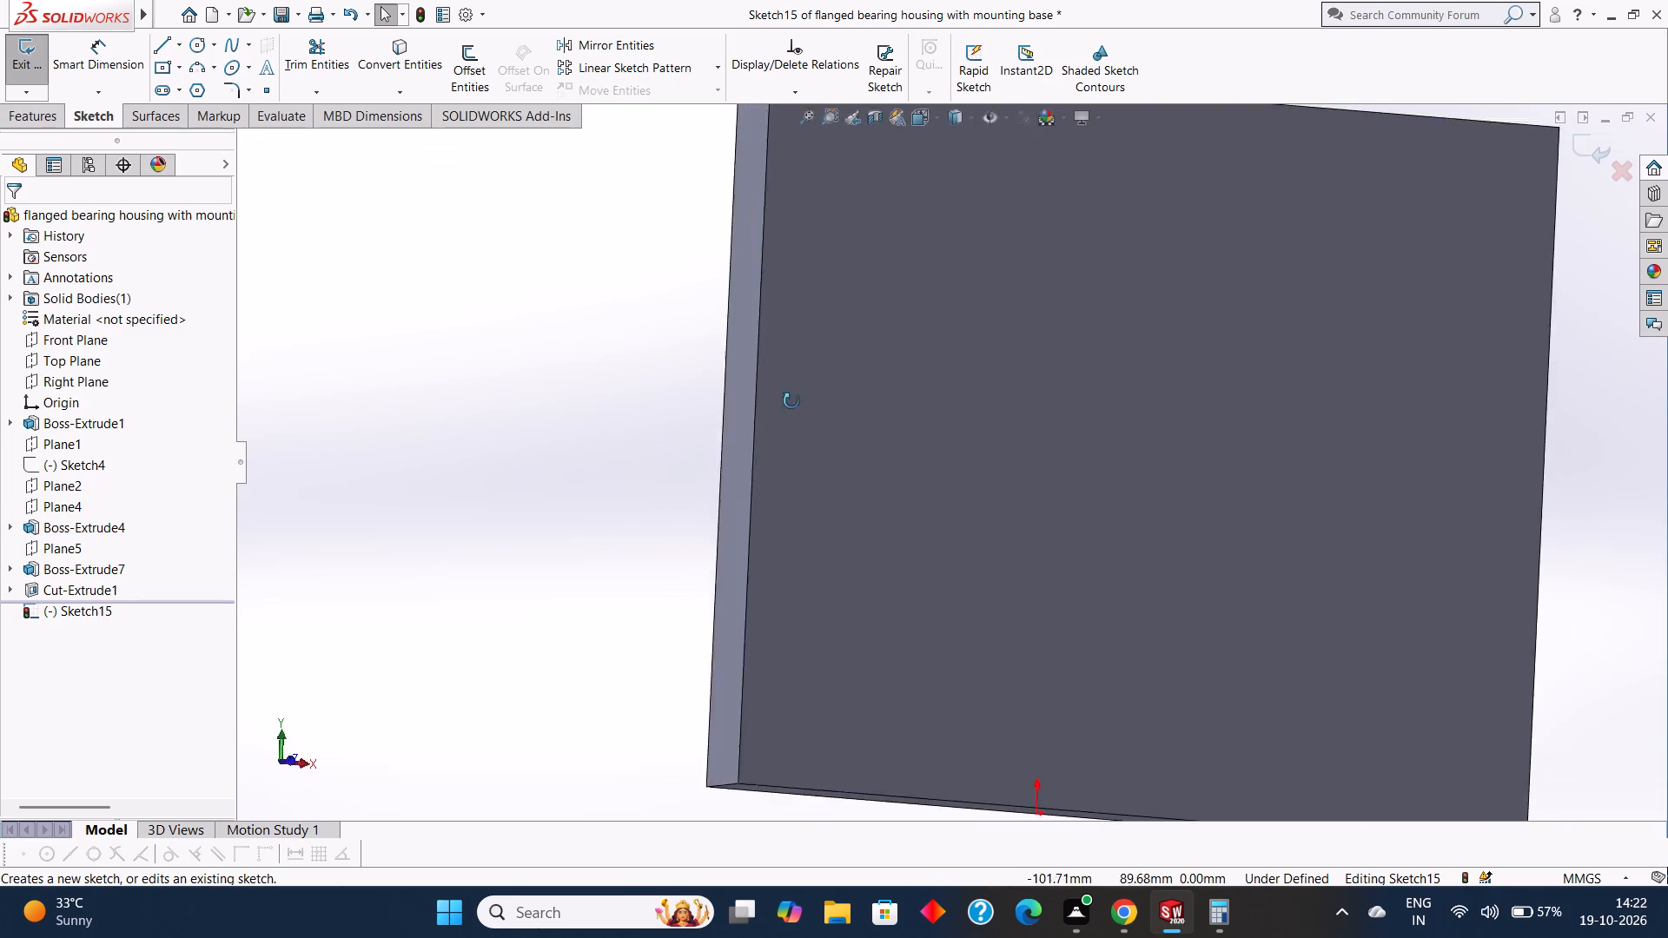
pyautogui.moveTo(791, 401); pyautogui.dragTo(929, 477, button='middle')
pyautogui.scroll(6, 930, 464)
pyautogui.middleClick(940, 433)
pyautogui.moveTo(913, 400); pyautogui.dragTo(969, 383, button='middle')
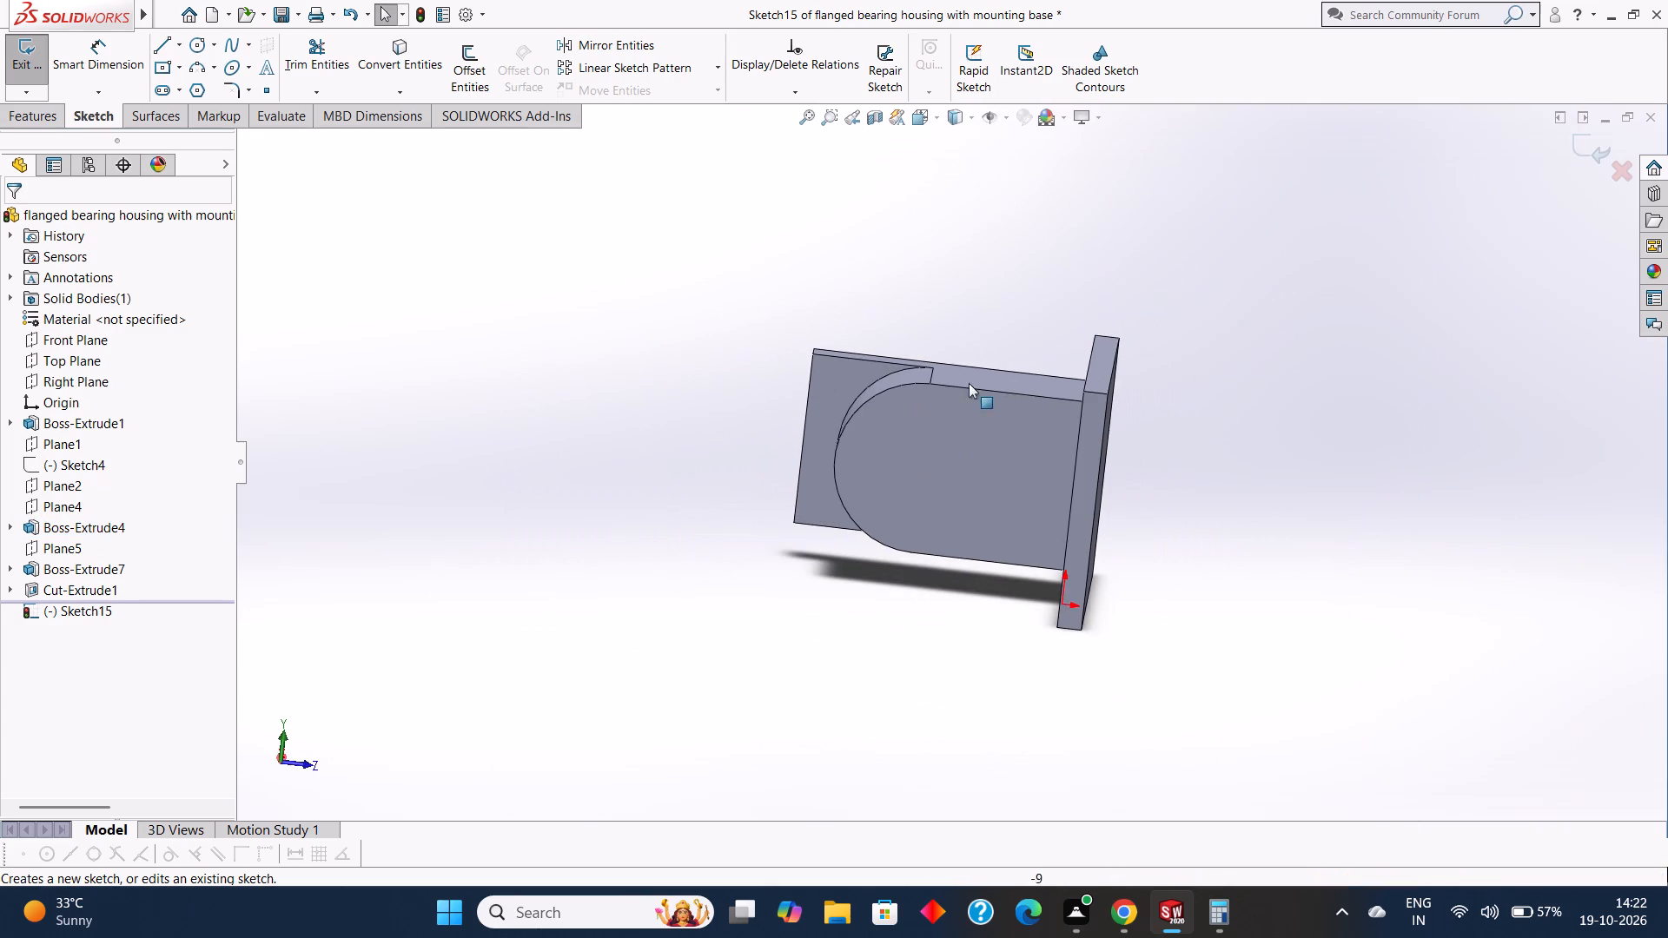
pyautogui.moveTo(969, 383); pyautogui.dragTo(837, 530, button='middle')
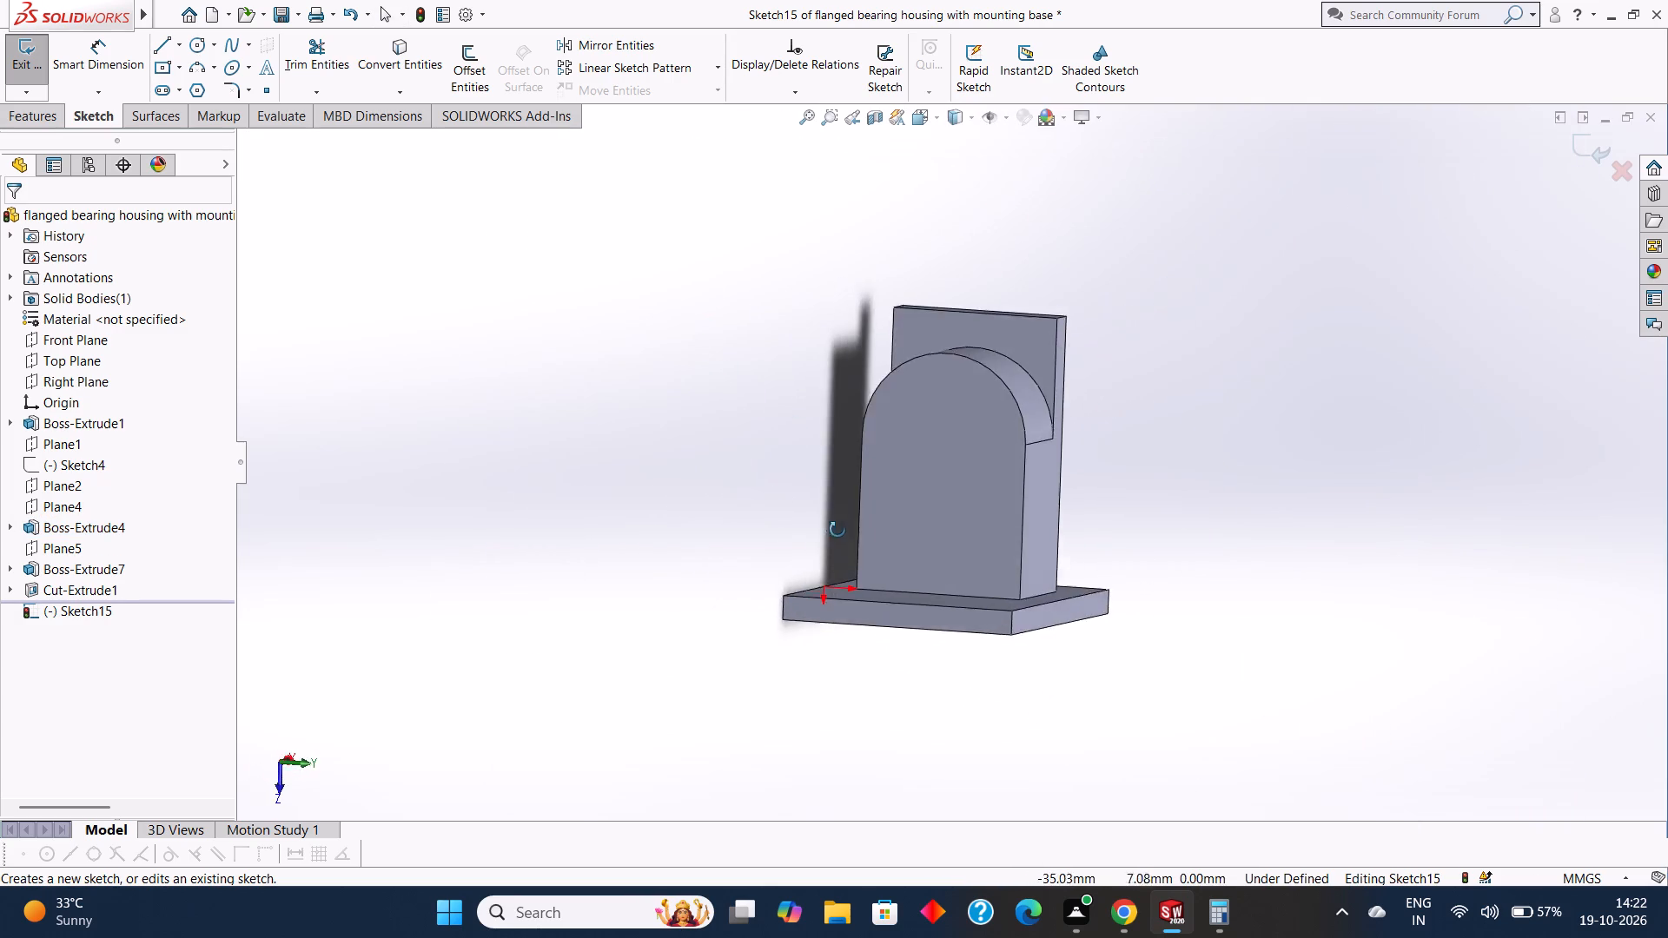
pyautogui.moveTo(837, 530); pyautogui.dragTo(905, 544, button='middle')
pyautogui.click(961, 466)
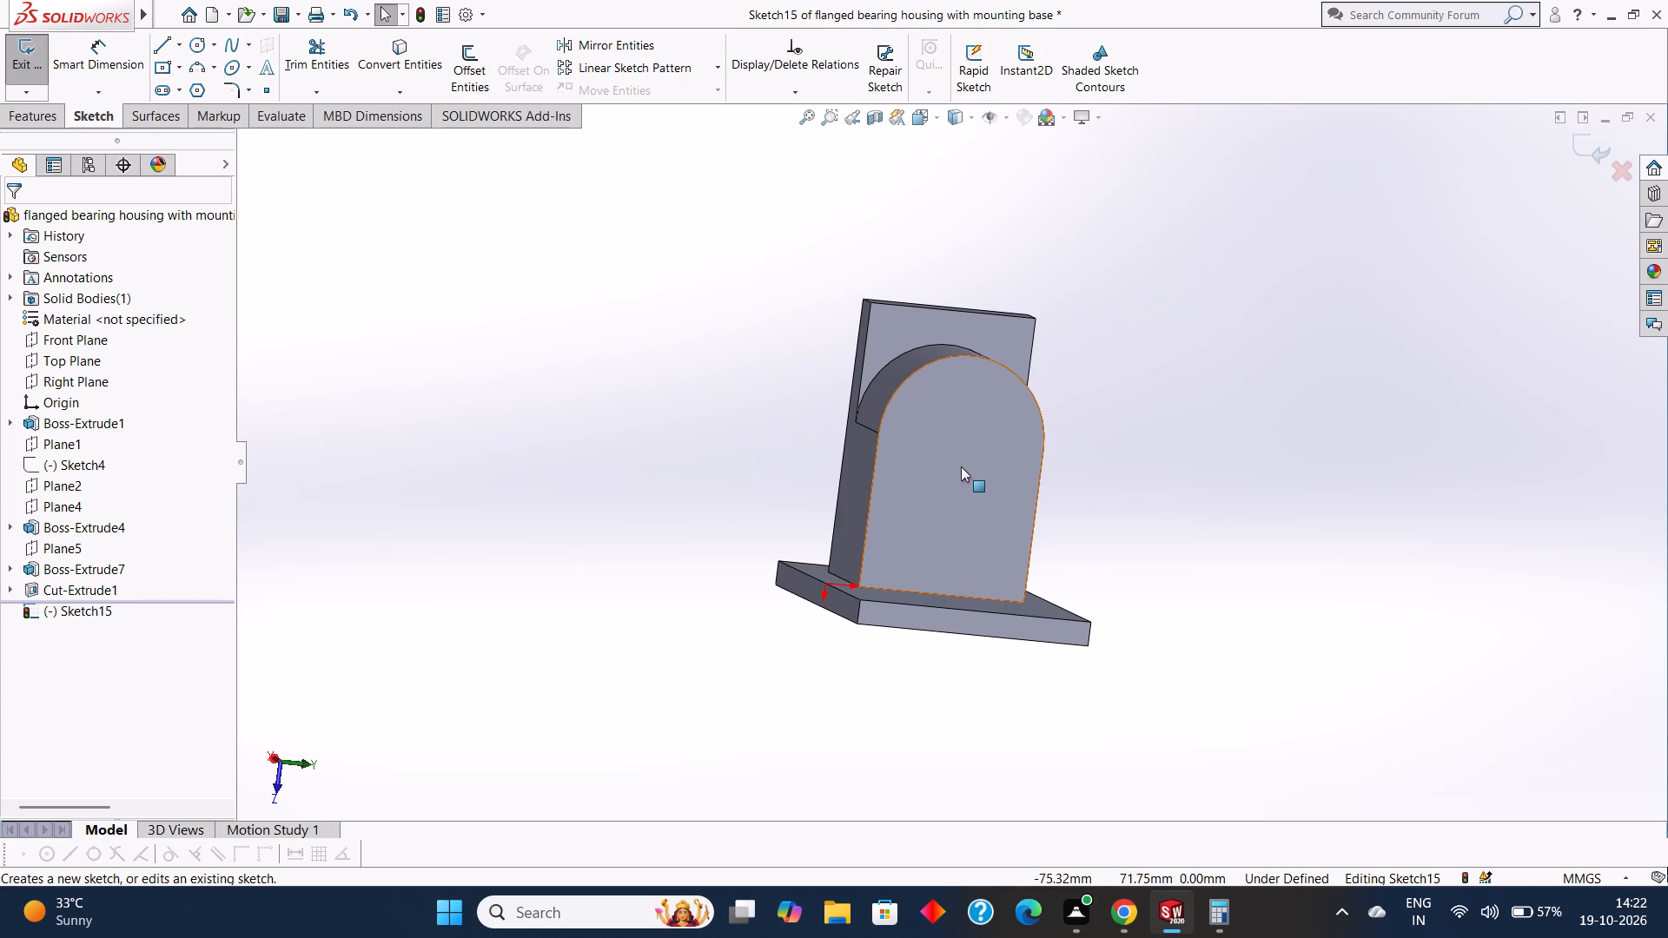
pyautogui.rightClick(956, 464)
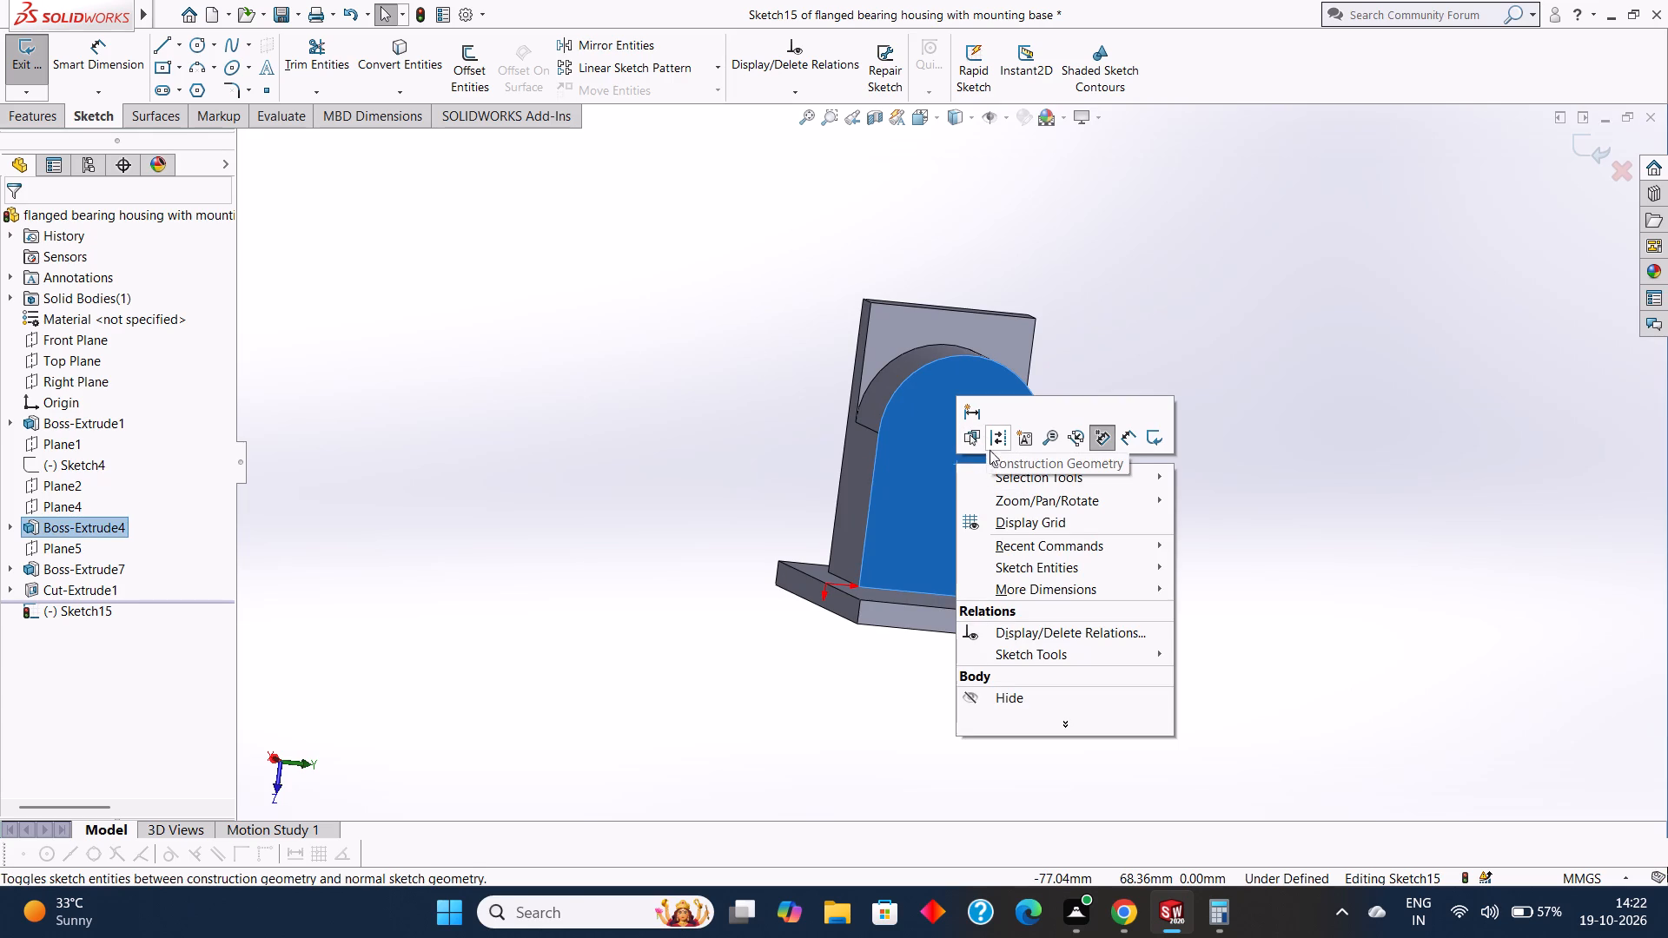
pyautogui.click(934, 462)
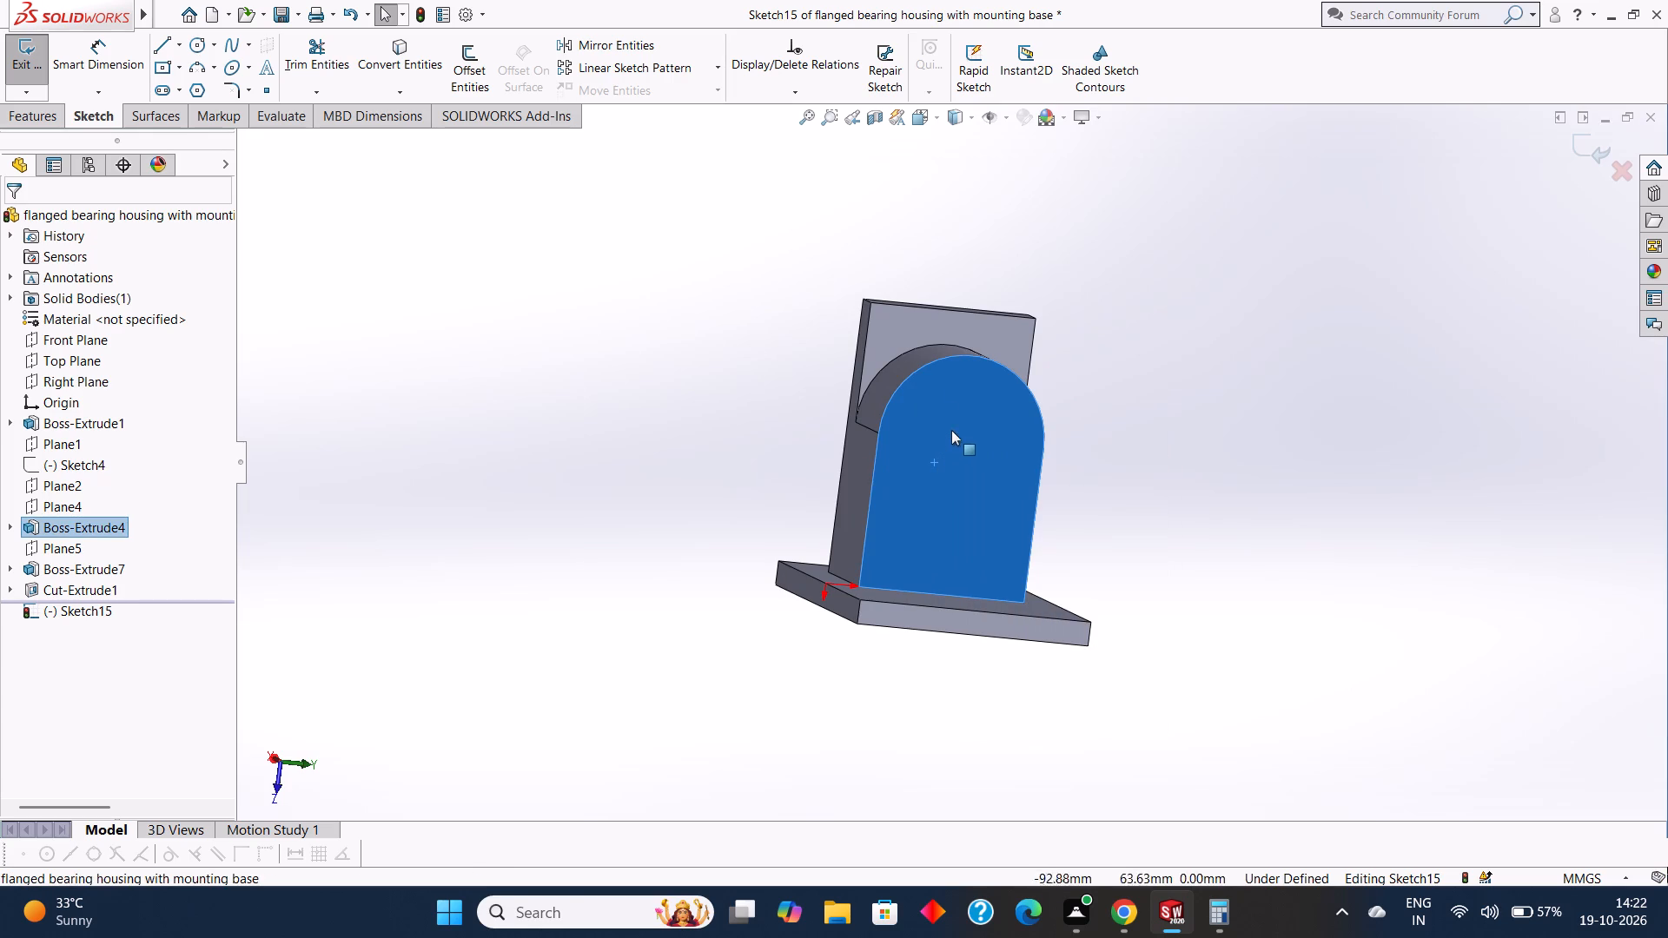
pyautogui.click(932, 119)
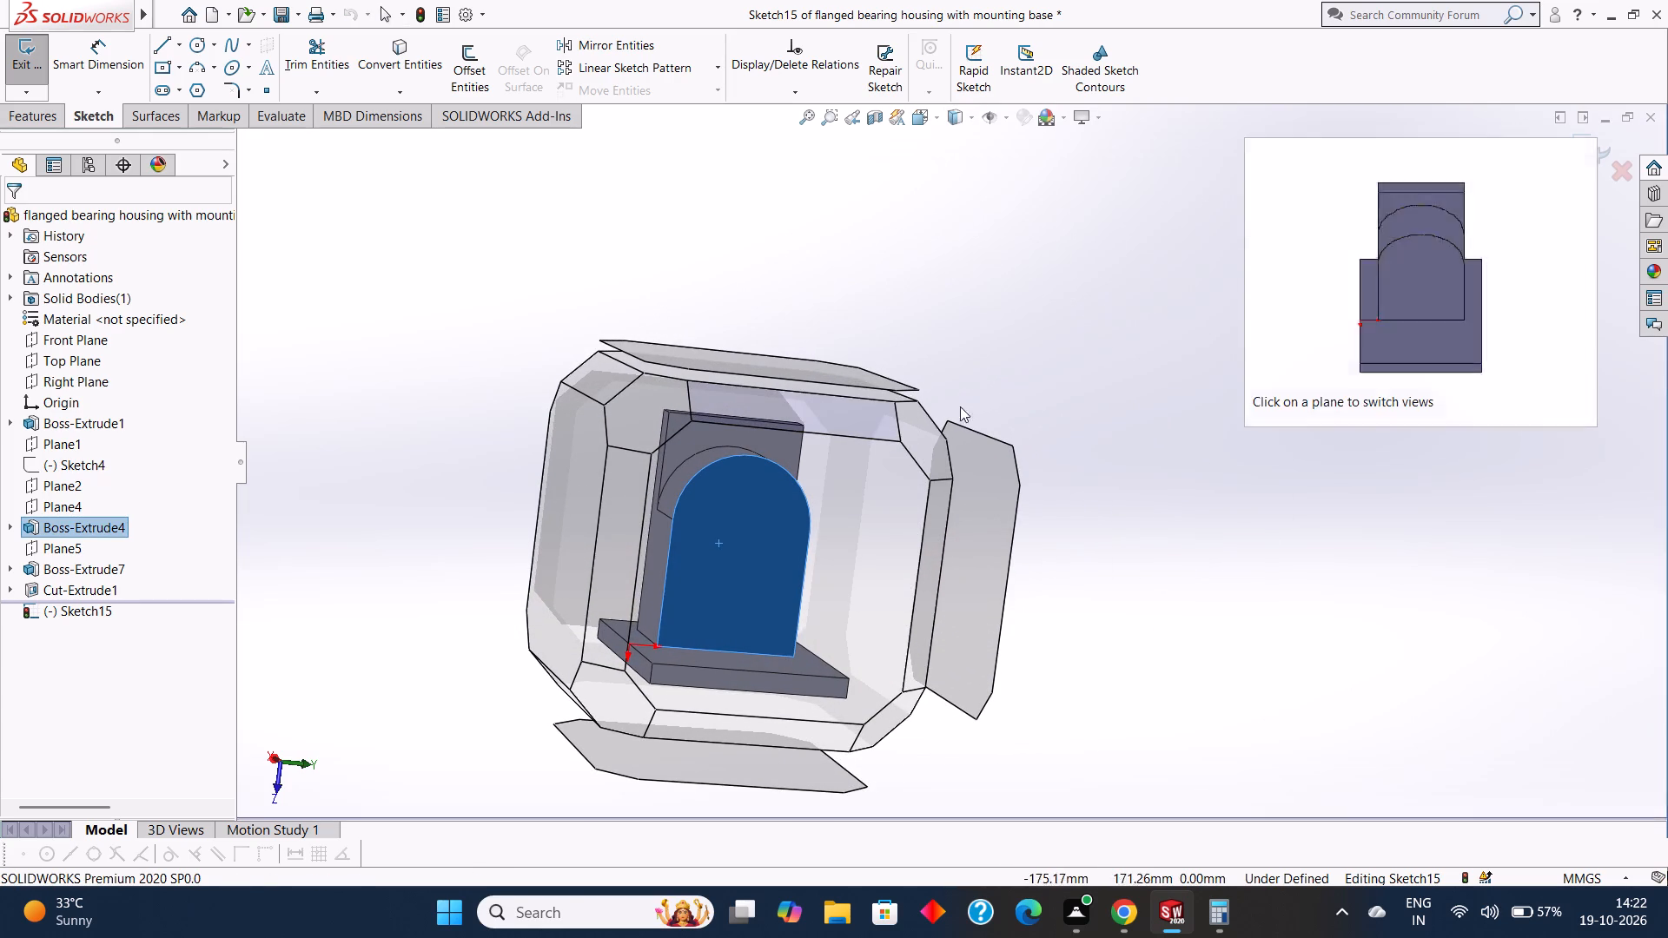
pyautogui.click(935, 117)
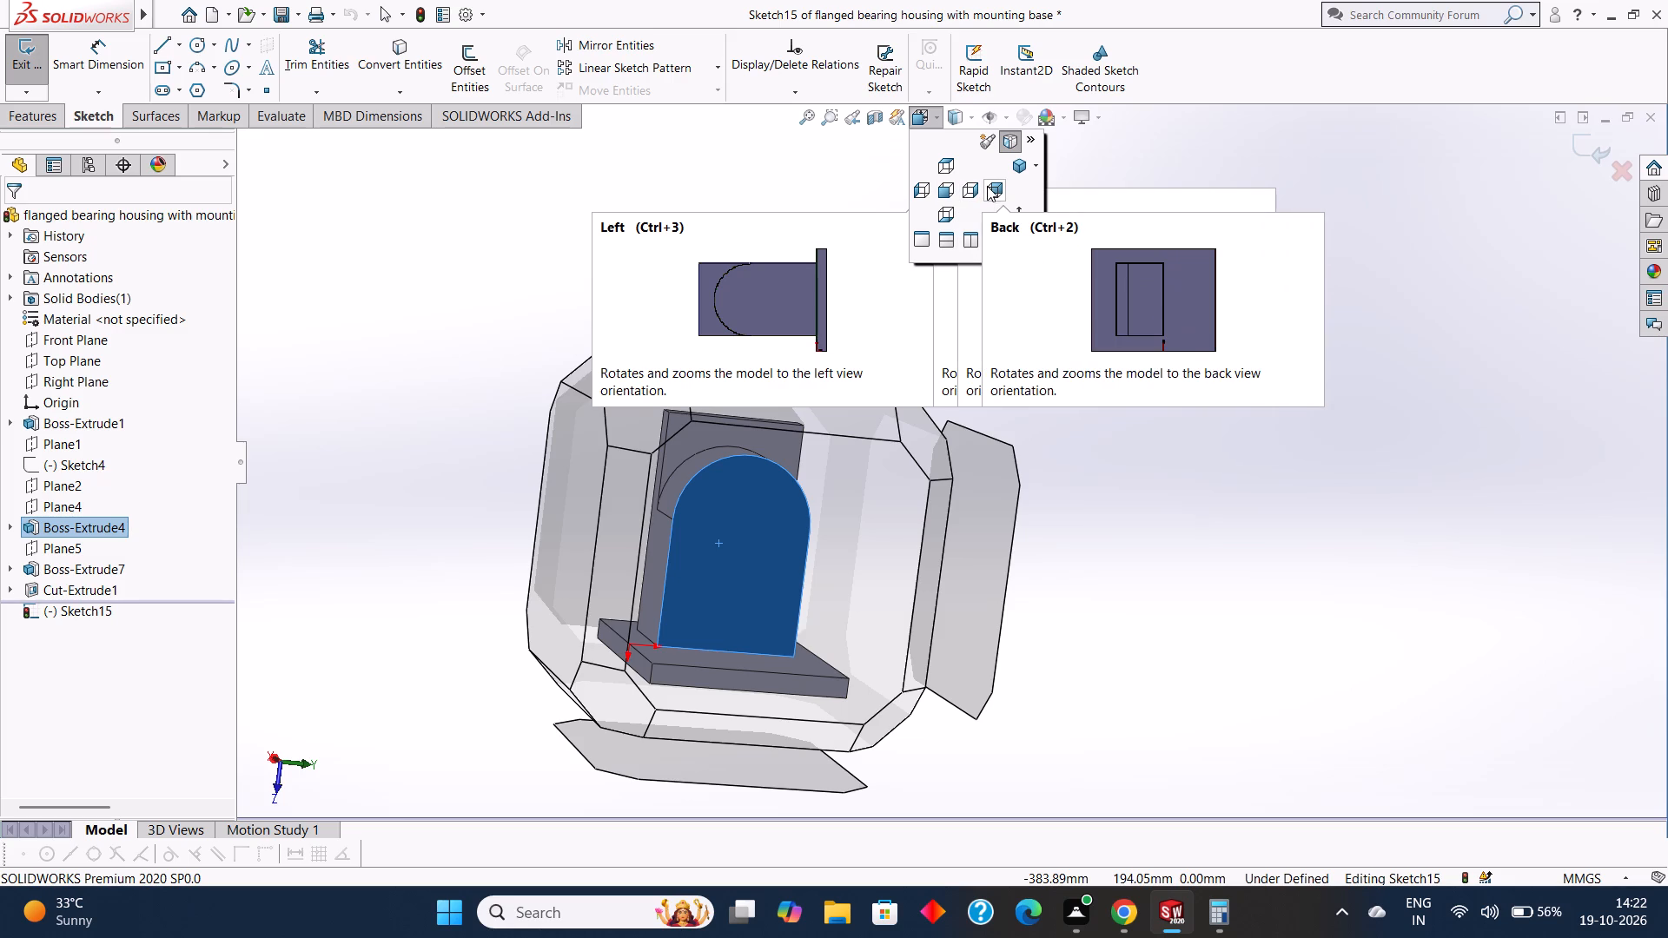
pyautogui.click(953, 188)
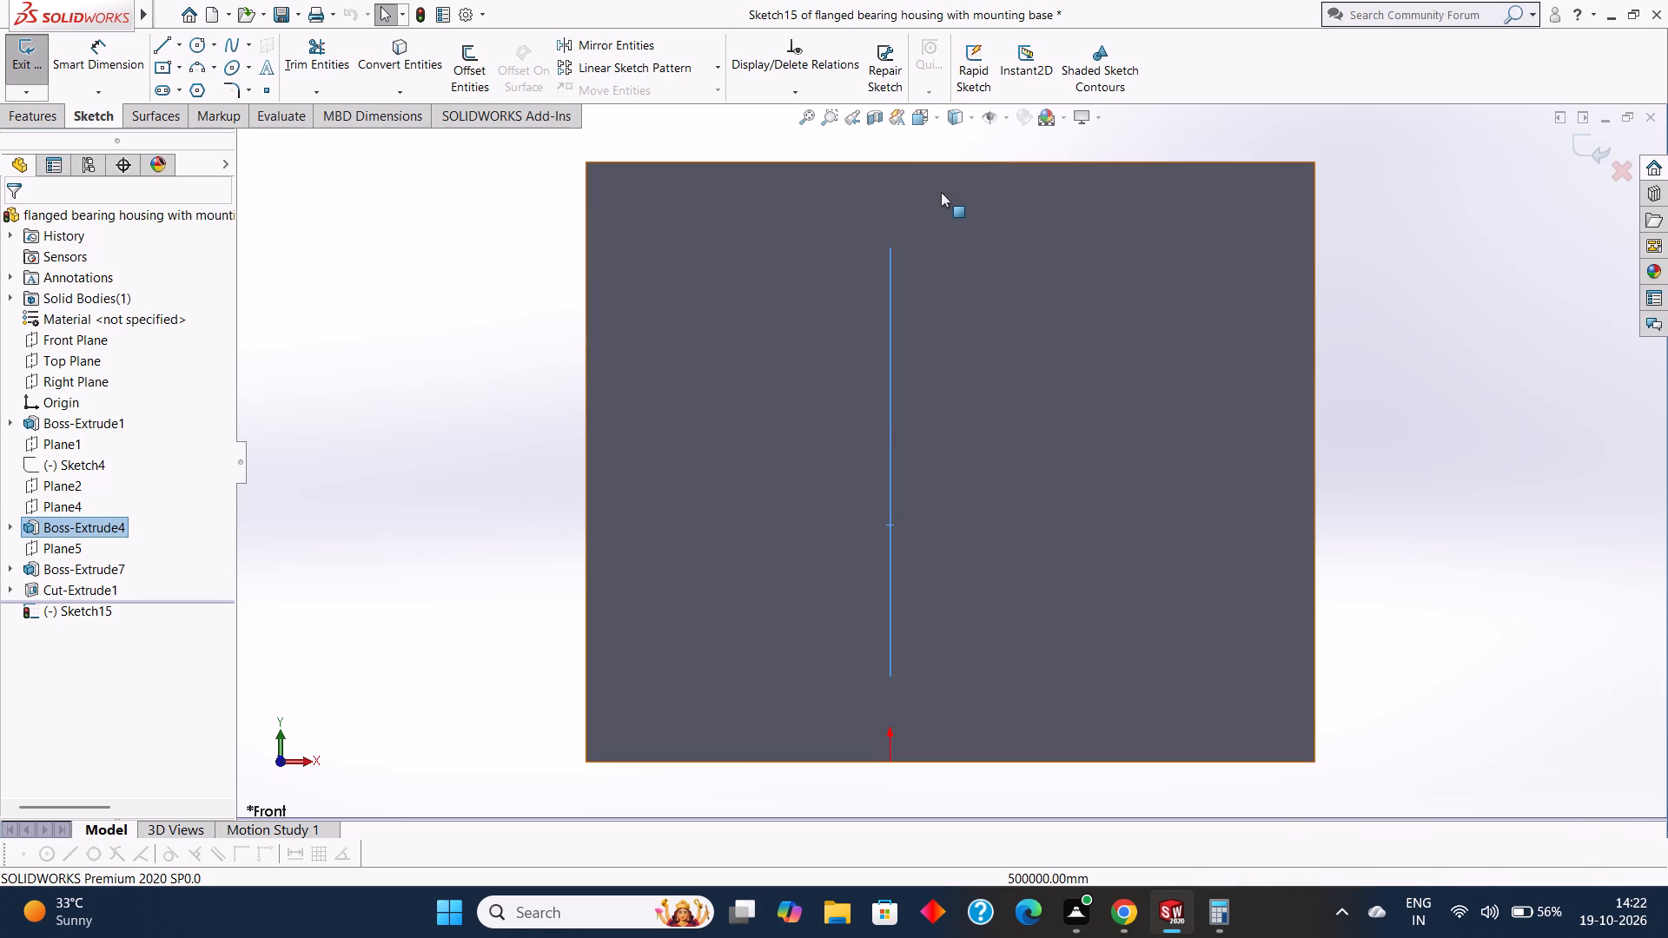
pyautogui.scroll(3, 943, 238)
pyautogui.moveTo(1205, 294); pyautogui.dragTo(1135, 337, button='middle')
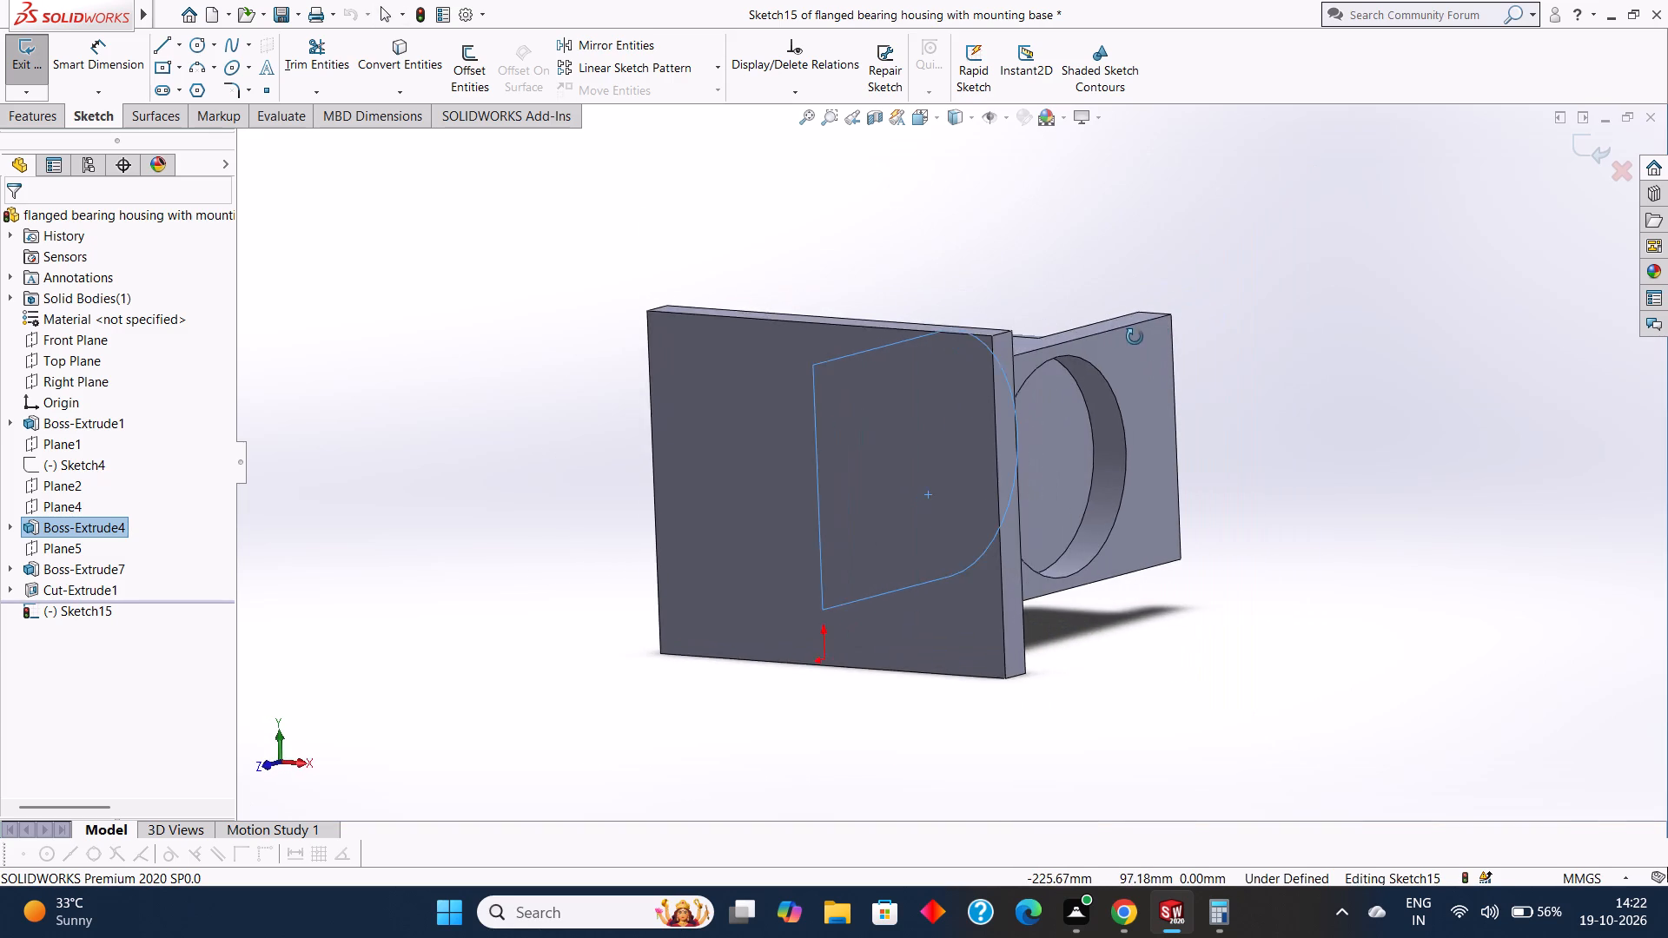
pyautogui.moveTo(1135, 337); pyautogui.dragTo(990, 353, button='middle')
pyautogui.click(1218, 323)
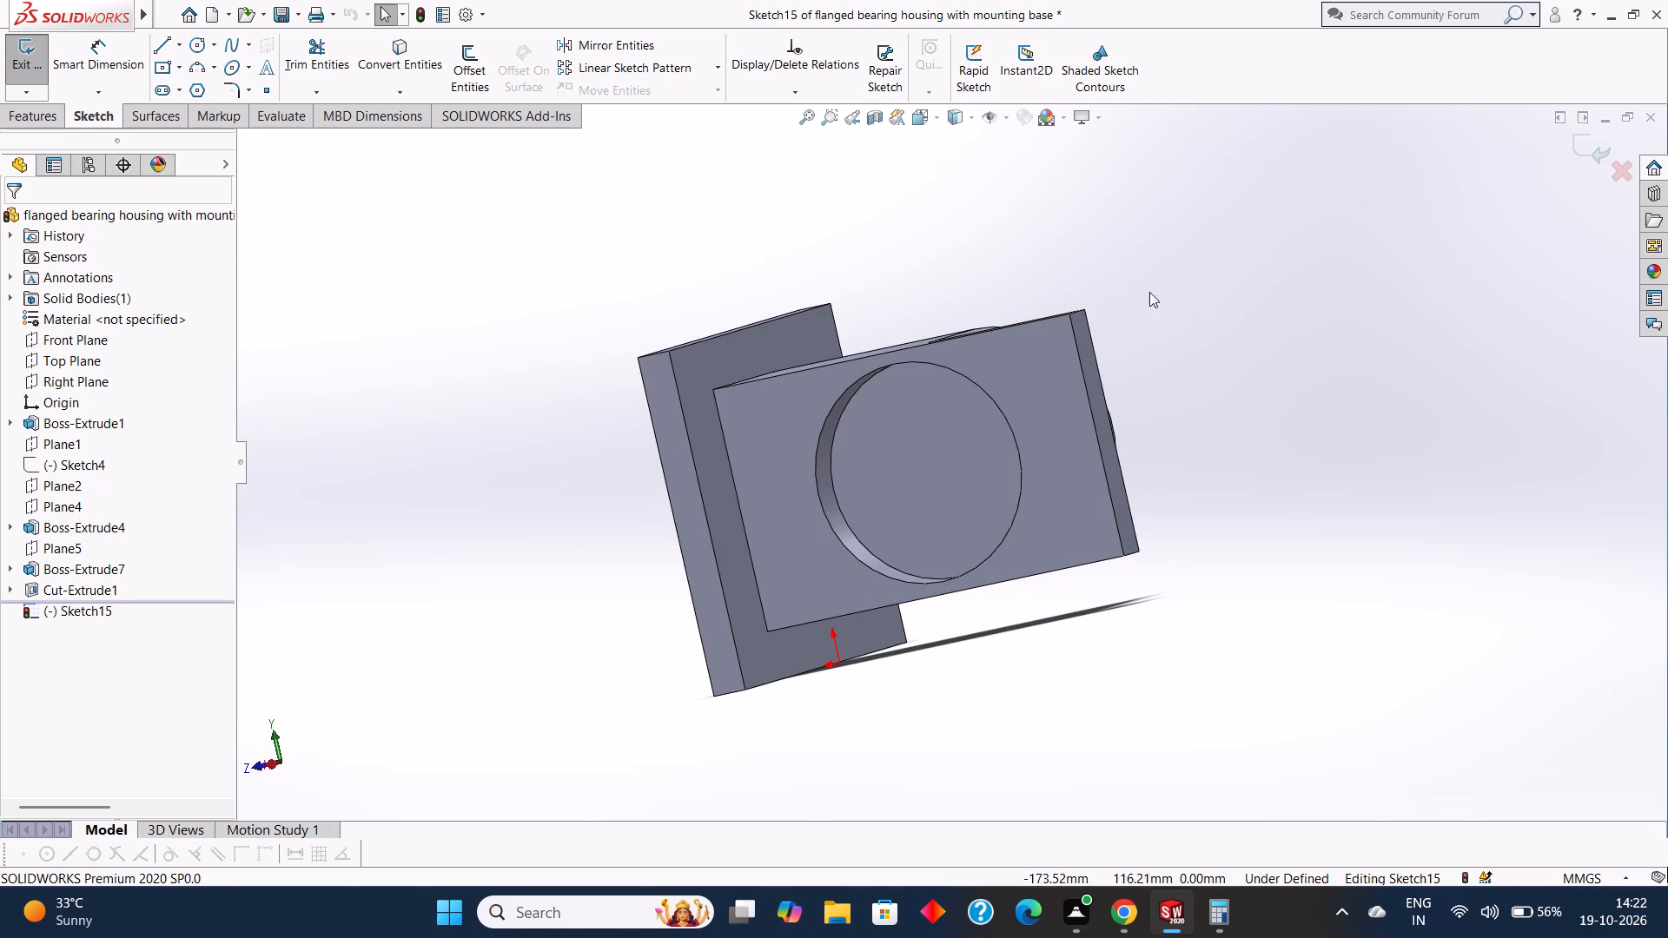
pyautogui.click(938, 121)
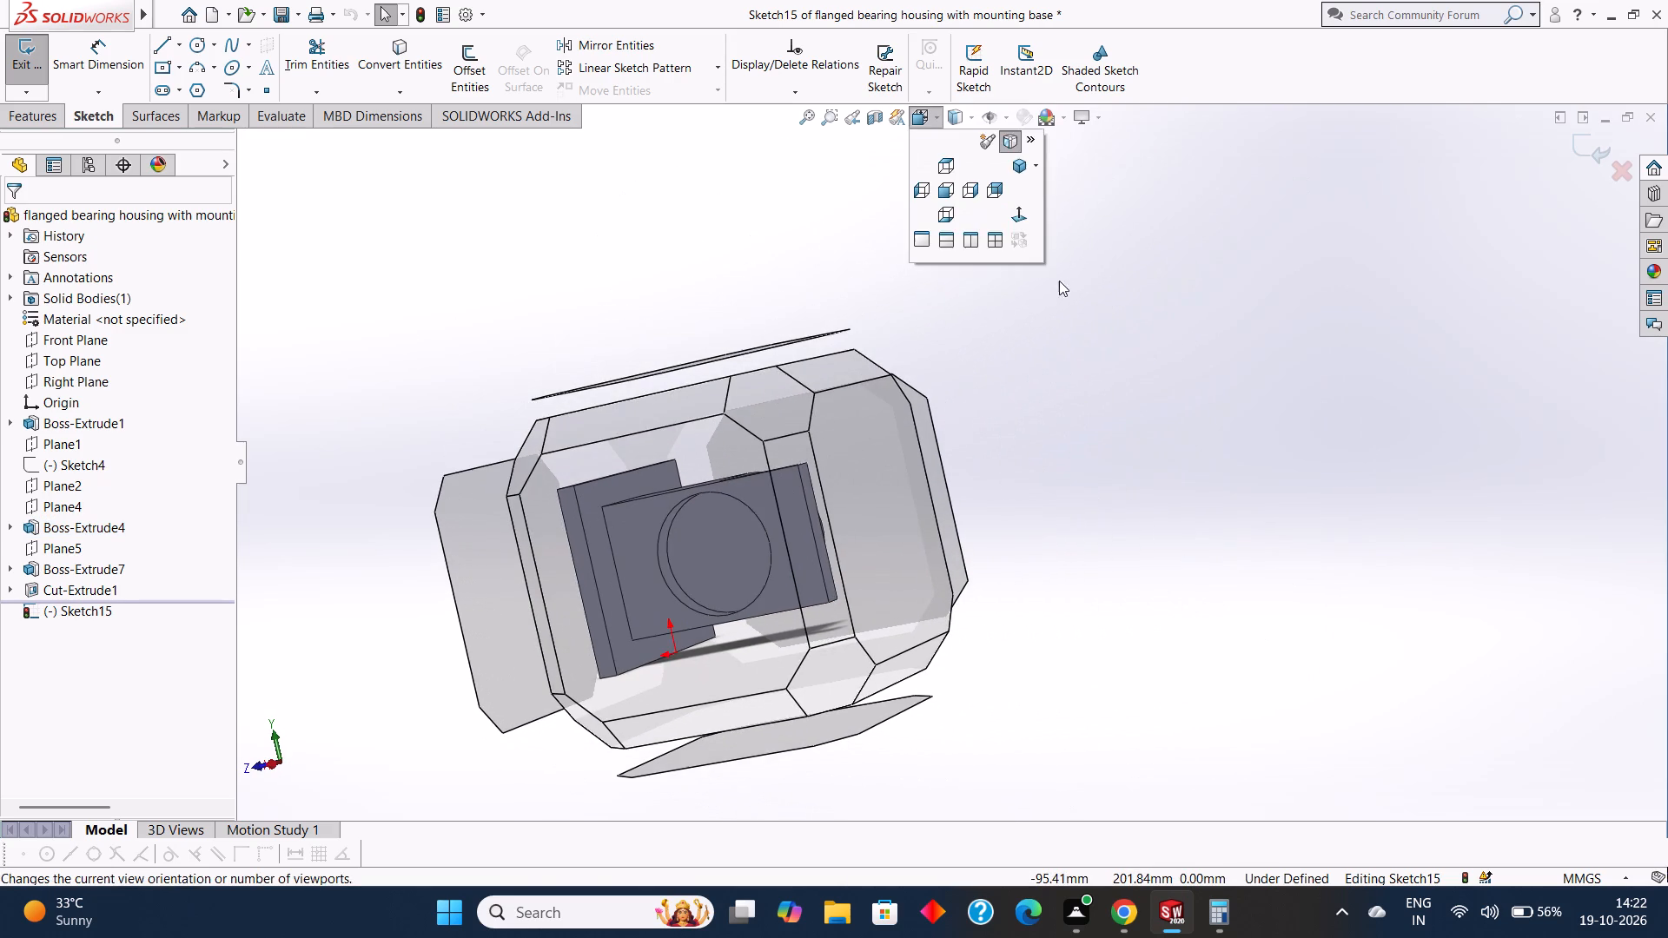
pyautogui.click(1075, 285)
pyautogui.moveTo(1115, 301); pyautogui.dragTo(912, 268, button='middle')
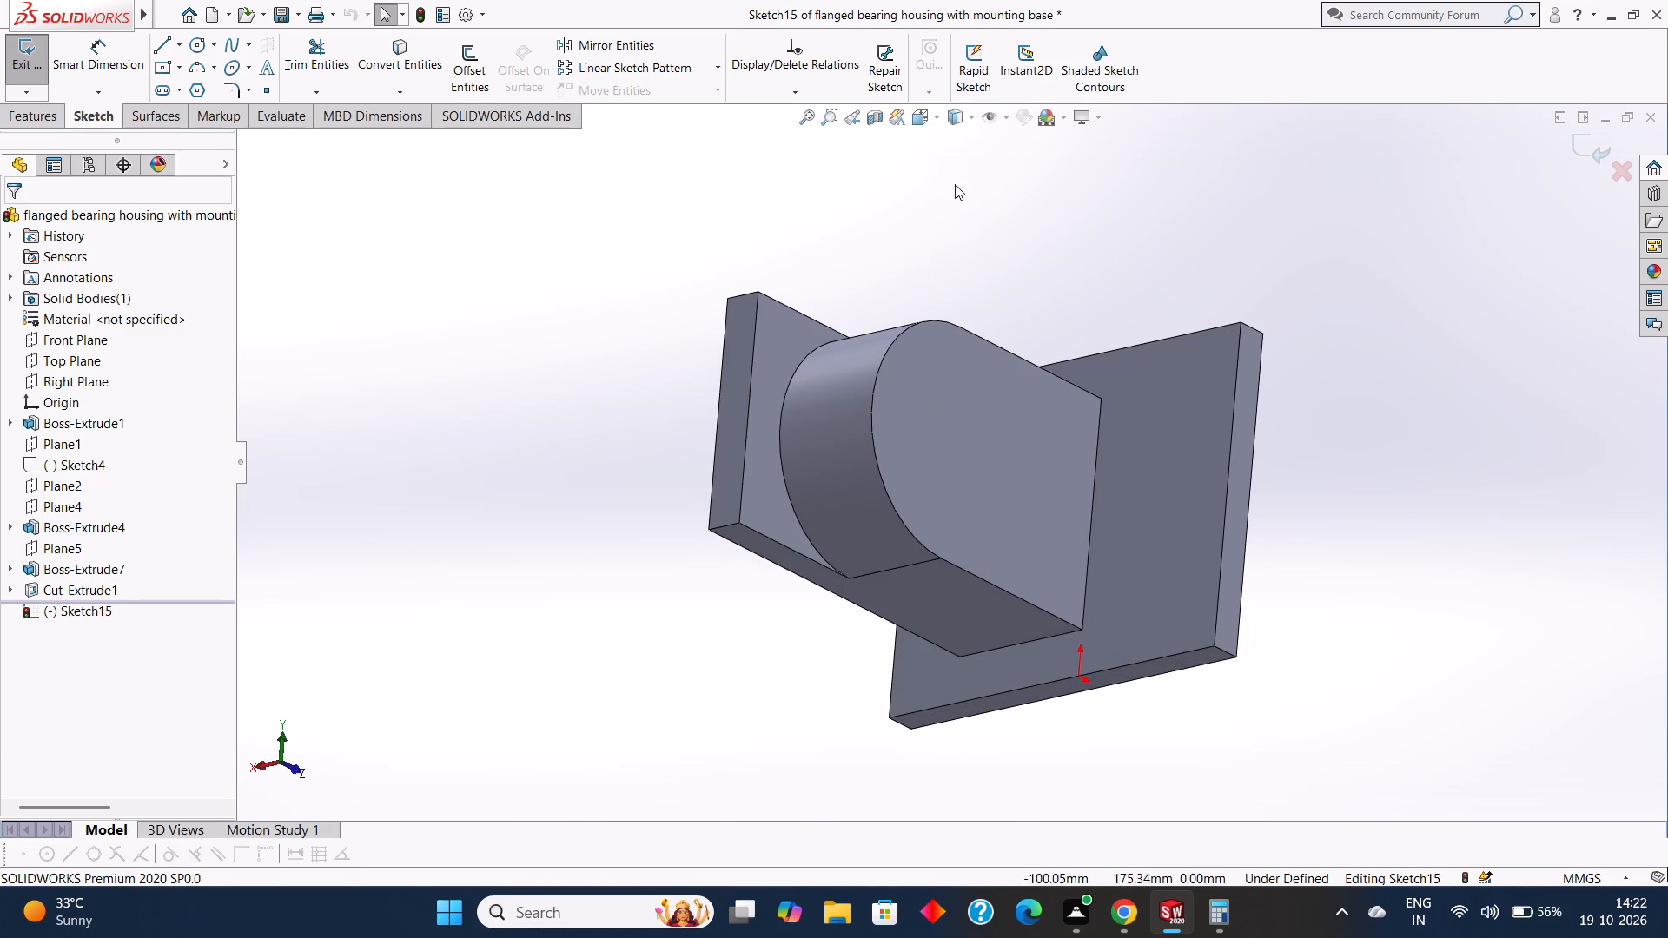
# Examine the round-topped upright, bored plate and base from the Front, Back and Left views and several oblique angles.
pyautogui.click(935, 120)
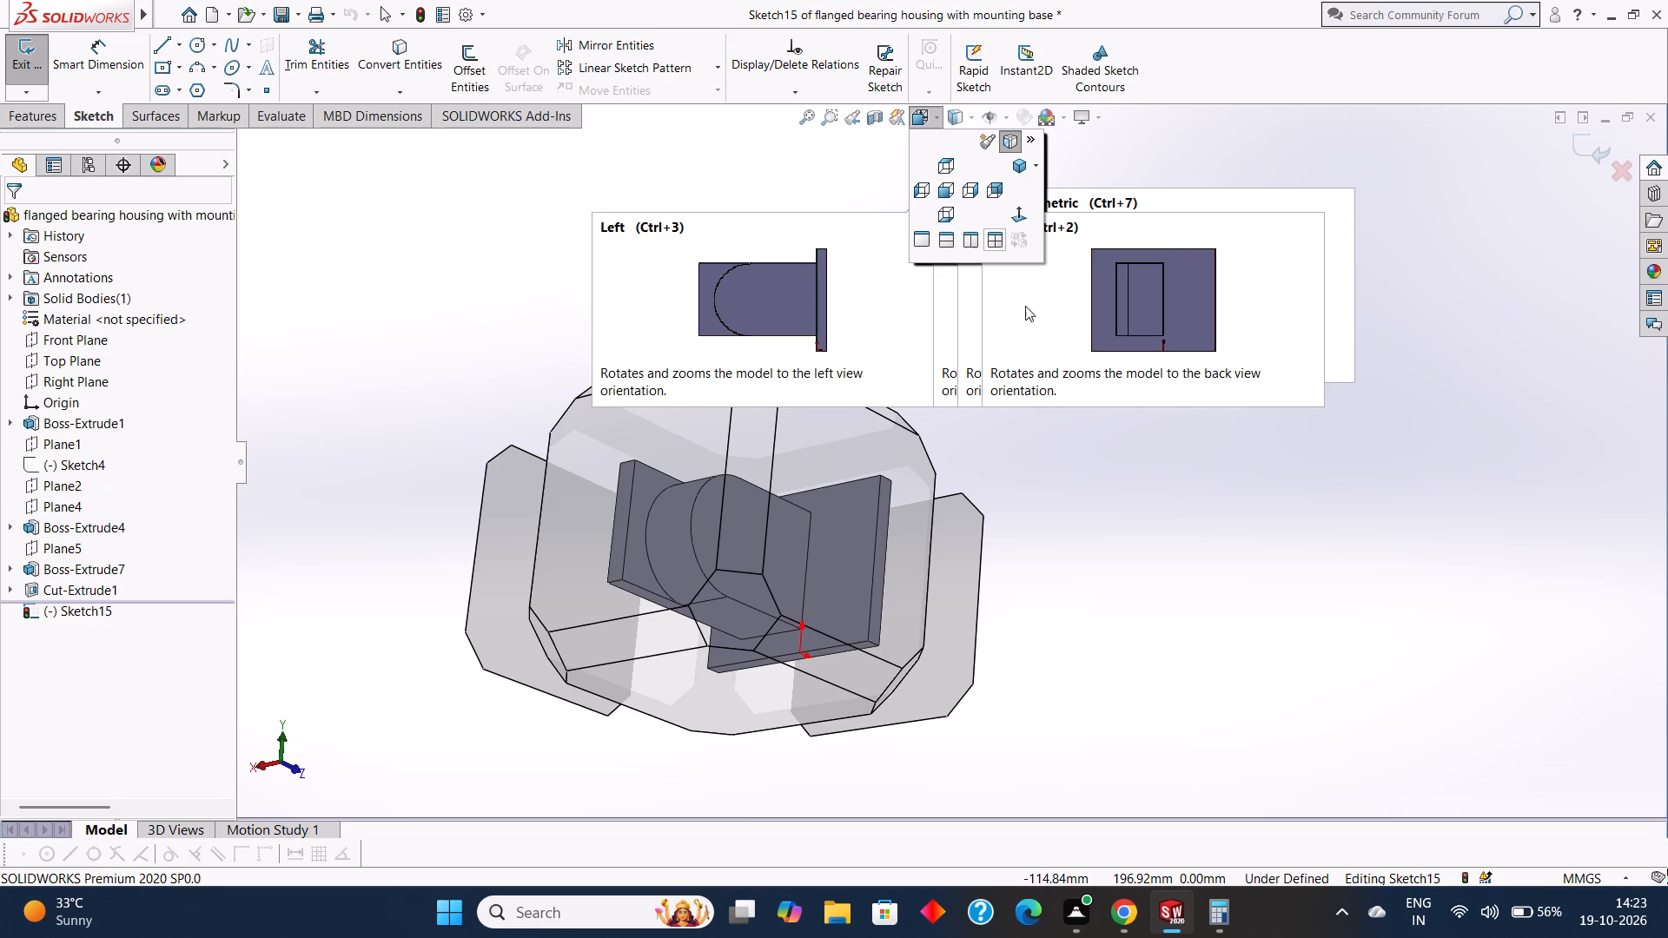
pyautogui.click(1175, 496)
pyautogui.click(1171, 503)
pyautogui.press('Escape')
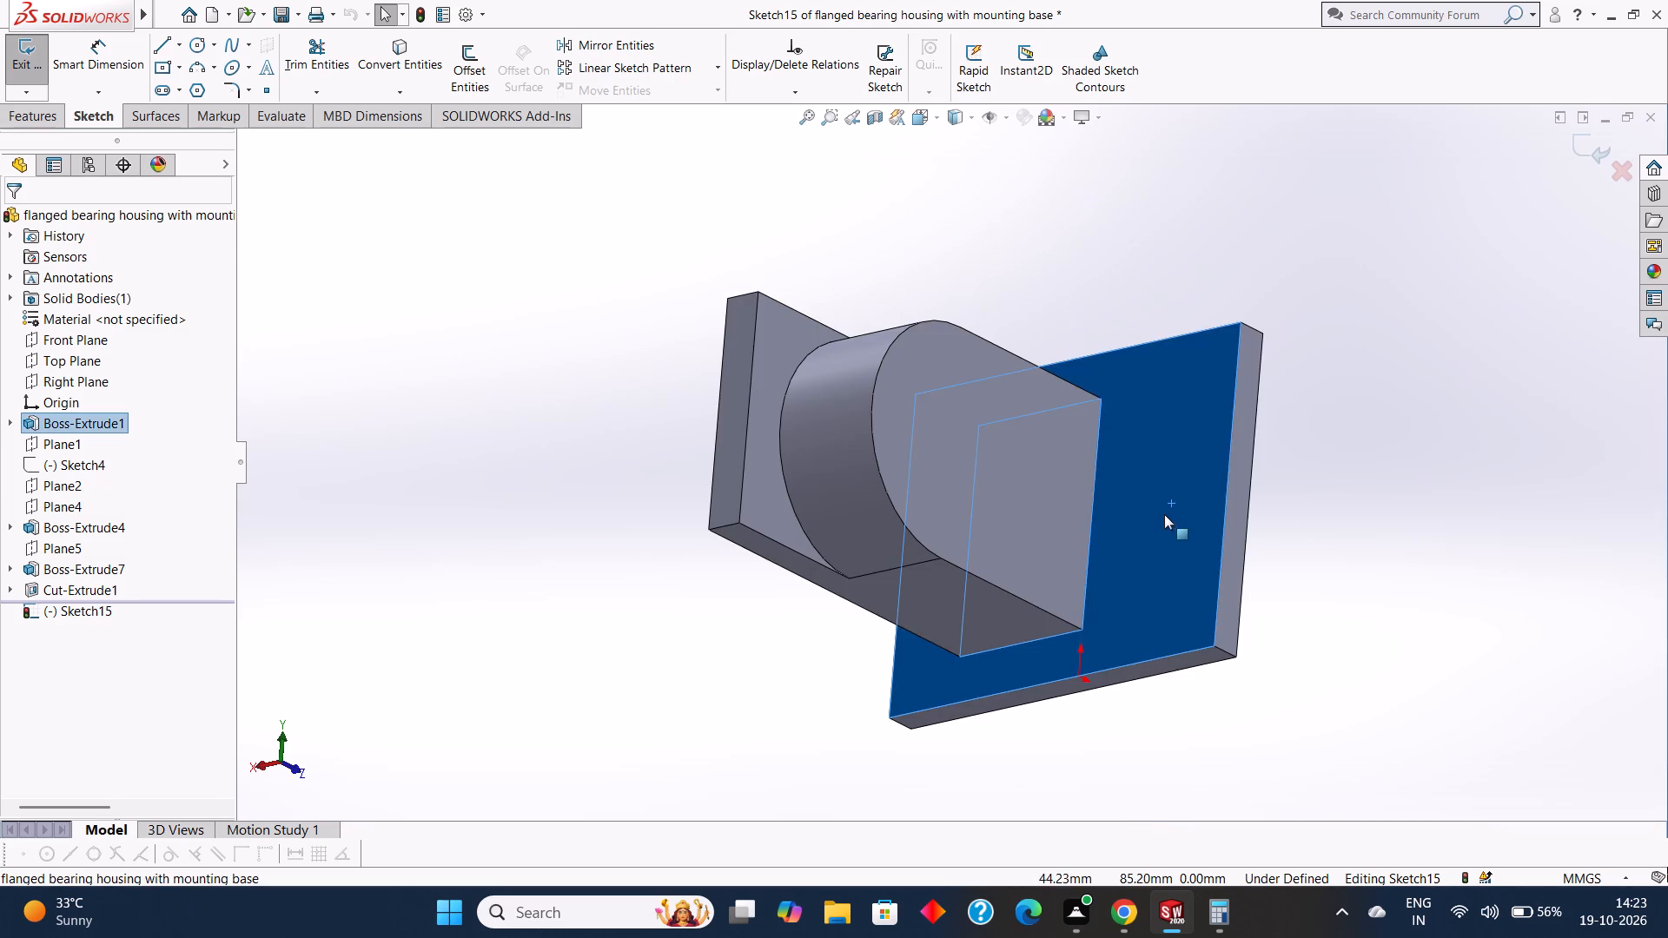
pyautogui.hotkey('ctrl', '1')
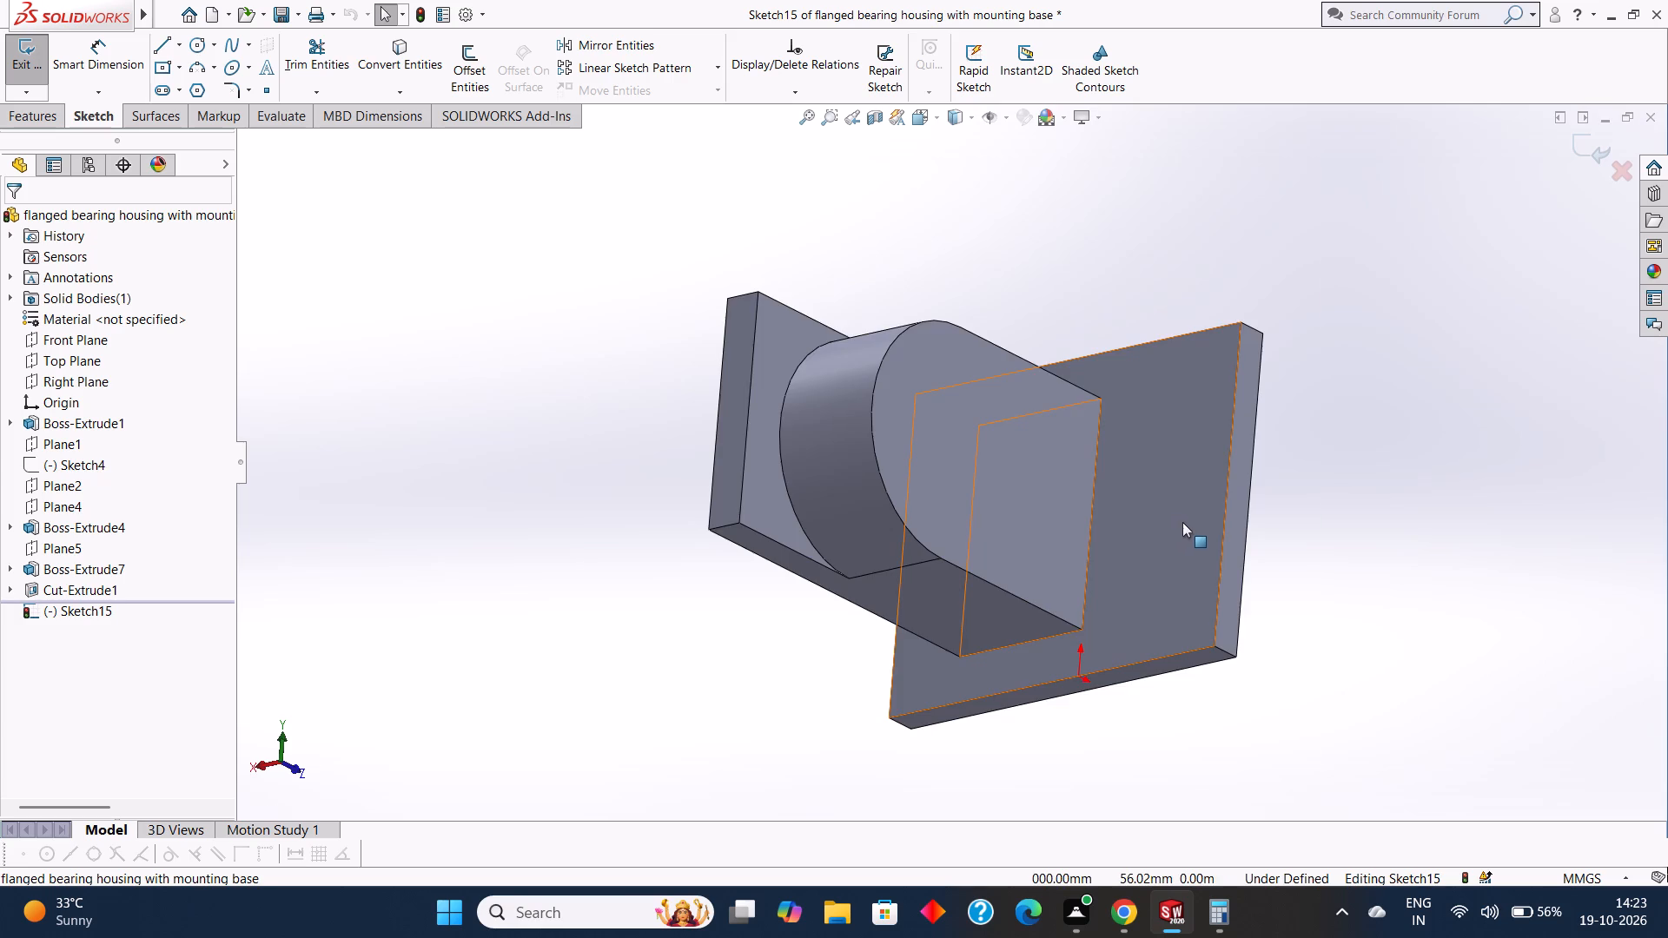
pyautogui.hotkey('ctrl', '1')
pyautogui.hotkey('ctrl', '1')
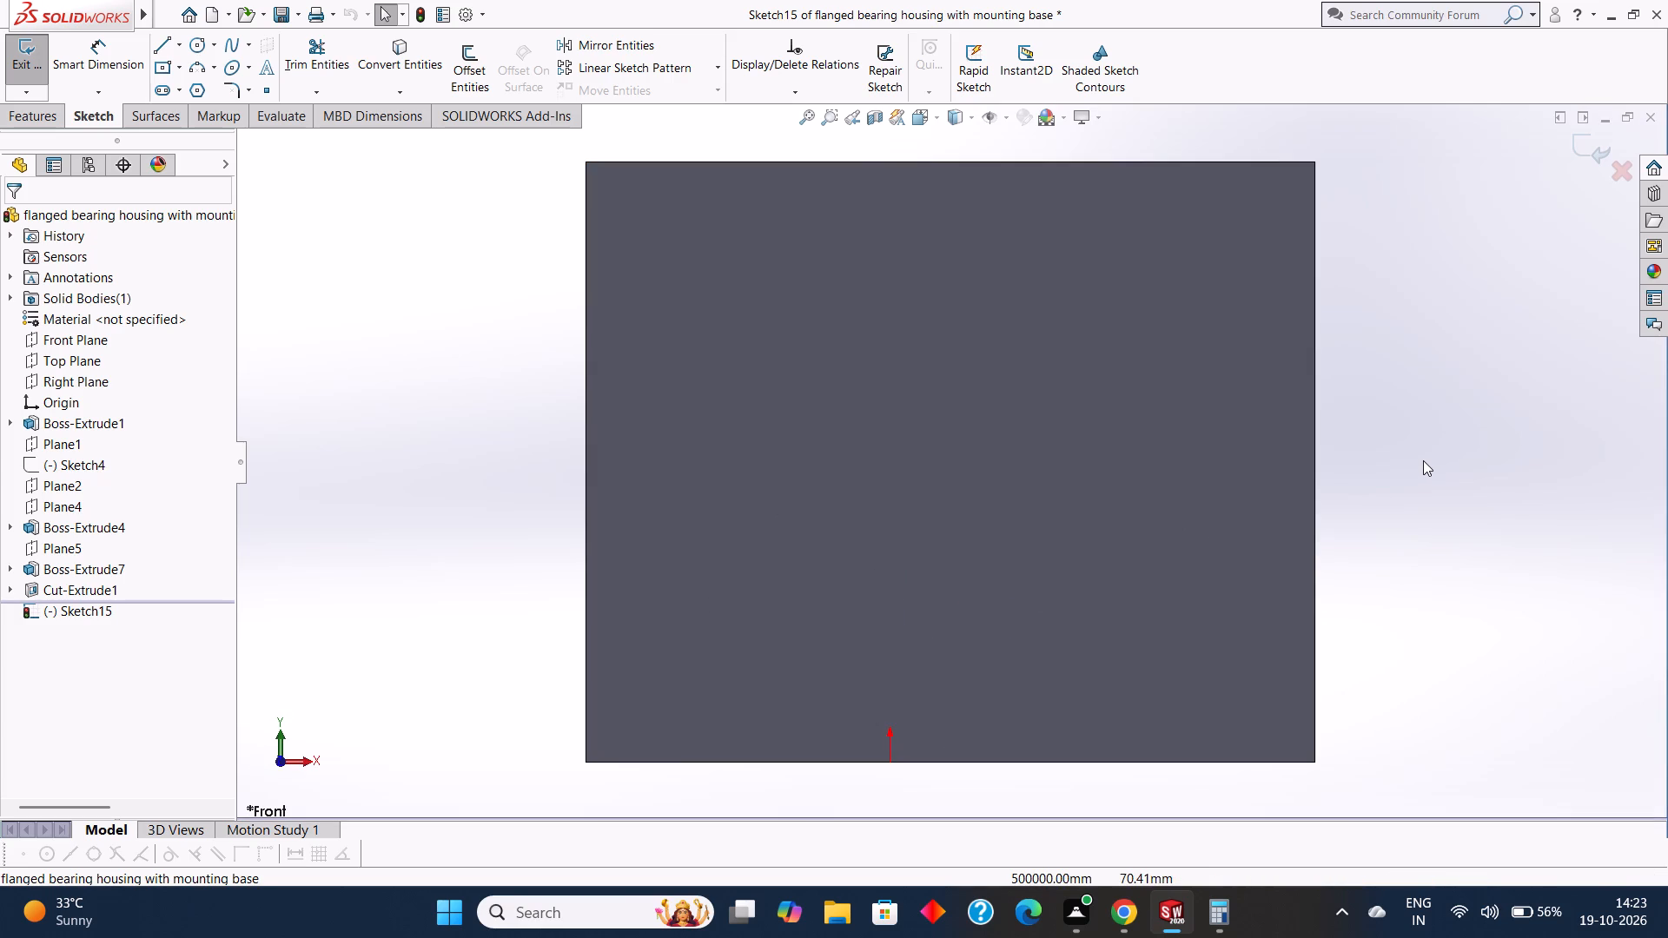
pyautogui.hotkey('ctrl', '2')
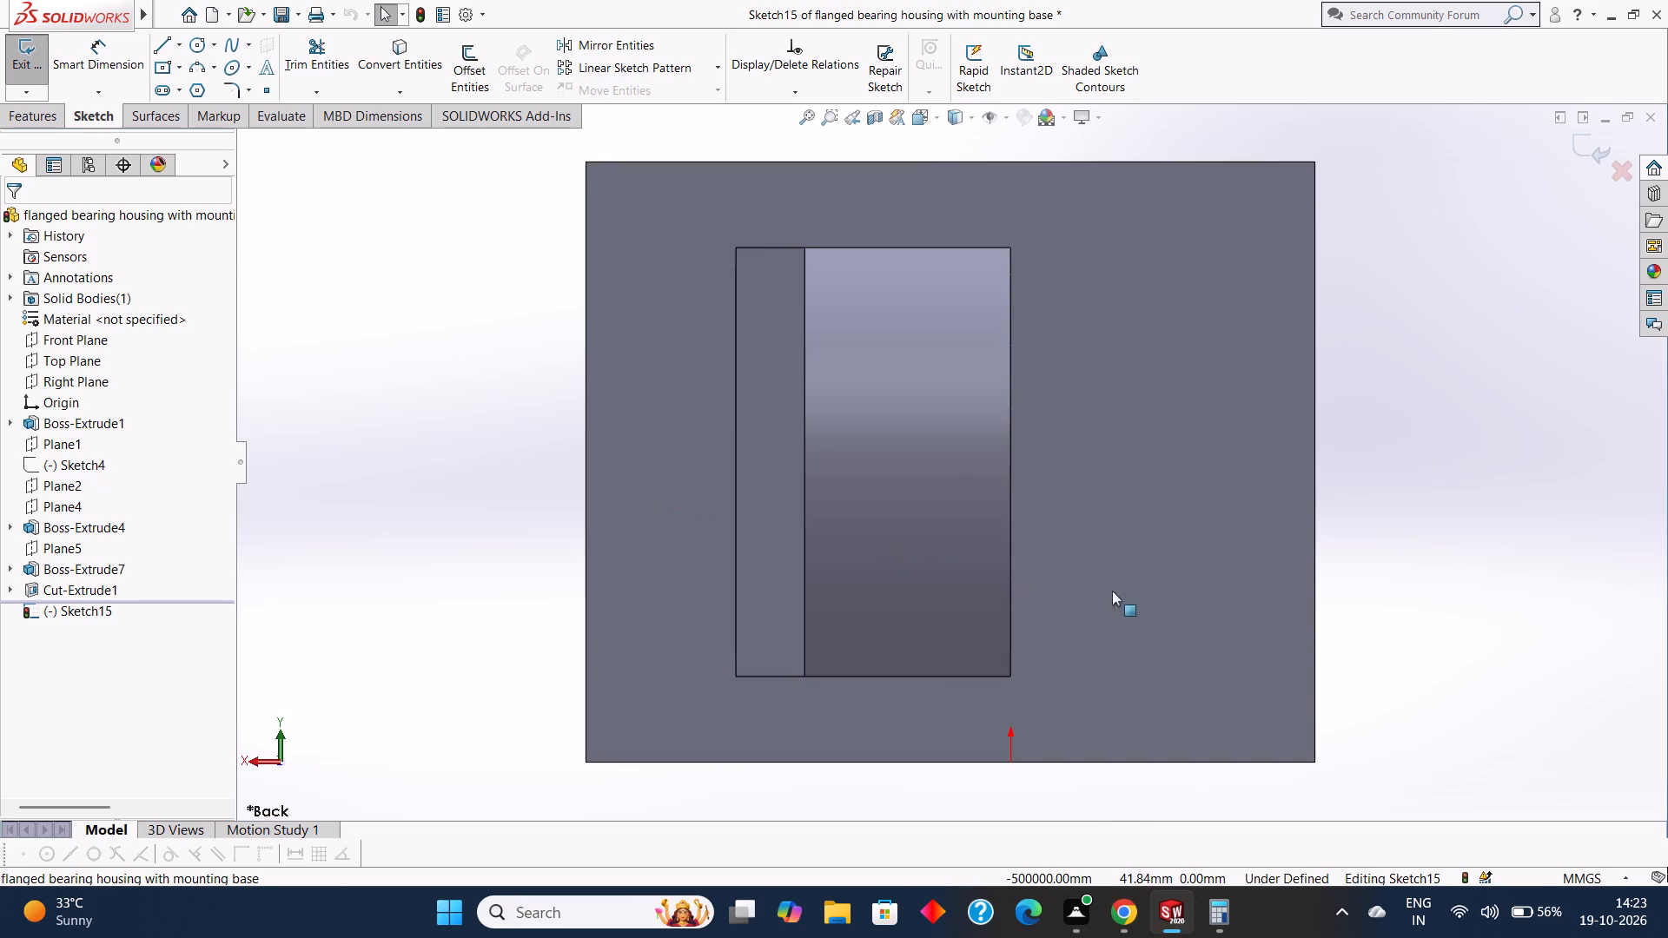
pyautogui.keyDown('ctrl'); pyautogui.moveTo(1326, 566); pyautogui.dragTo(1181, 525, button='middle'); pyautogui.keyUp('ctrl')
pyautogui.moveTo(1221, 547); pyautogui.dragTo(1243, 509, button='middle')
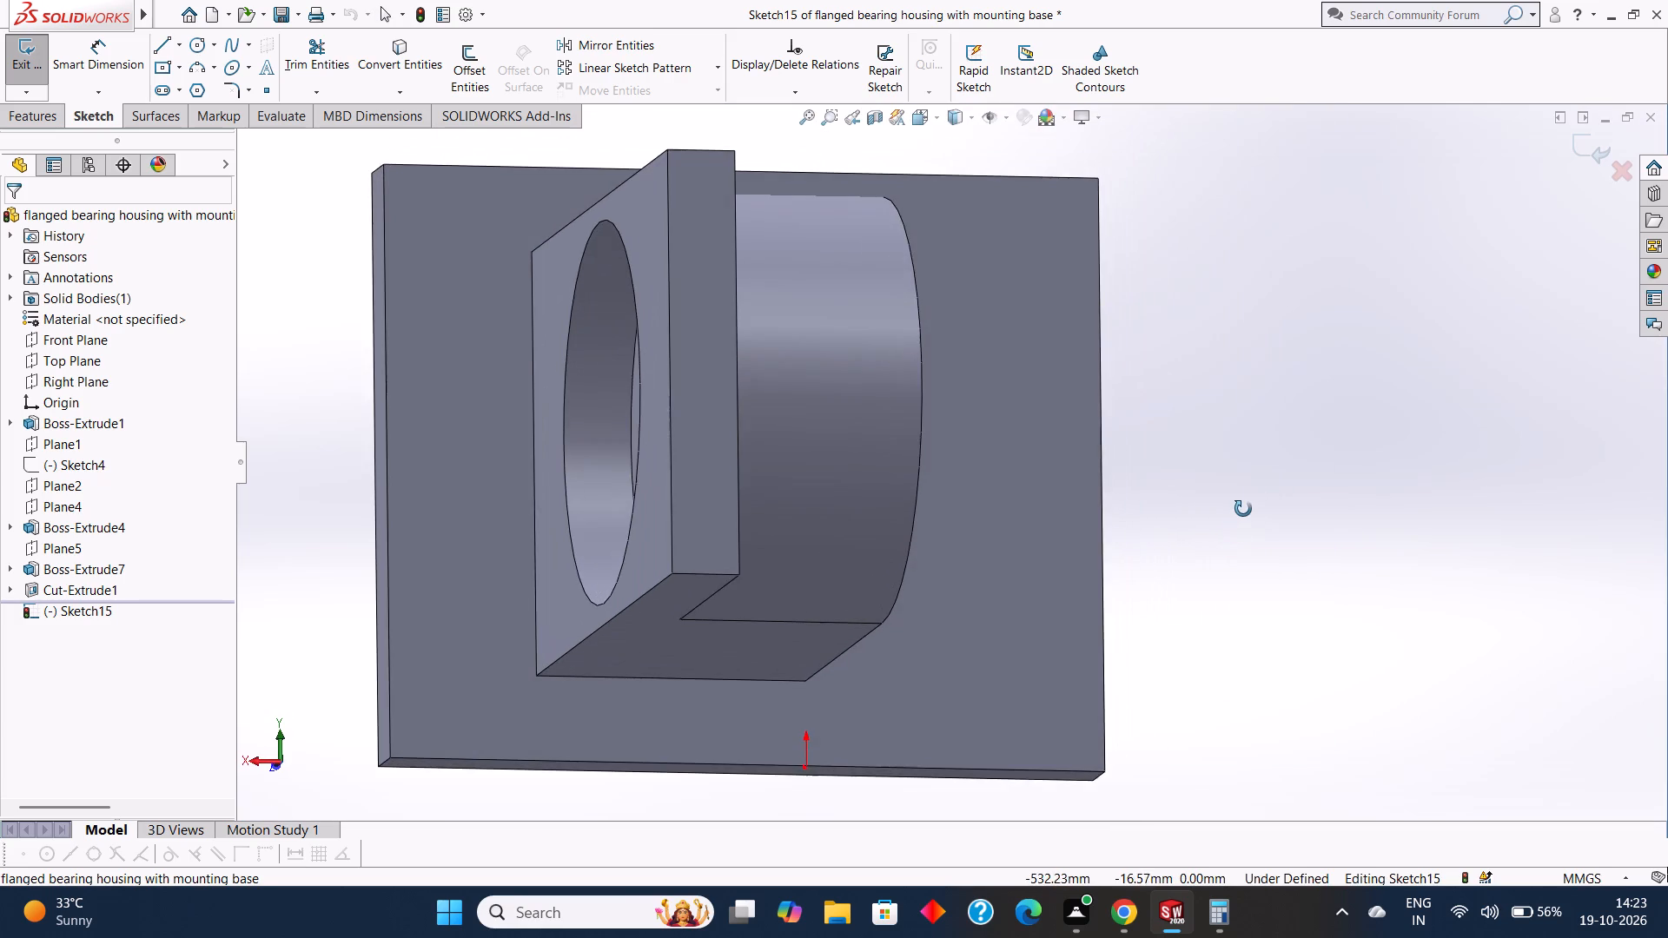
pyautogui.moveTo(1243, 509); pyautogui.dragTo(1232, 533, button='middle')
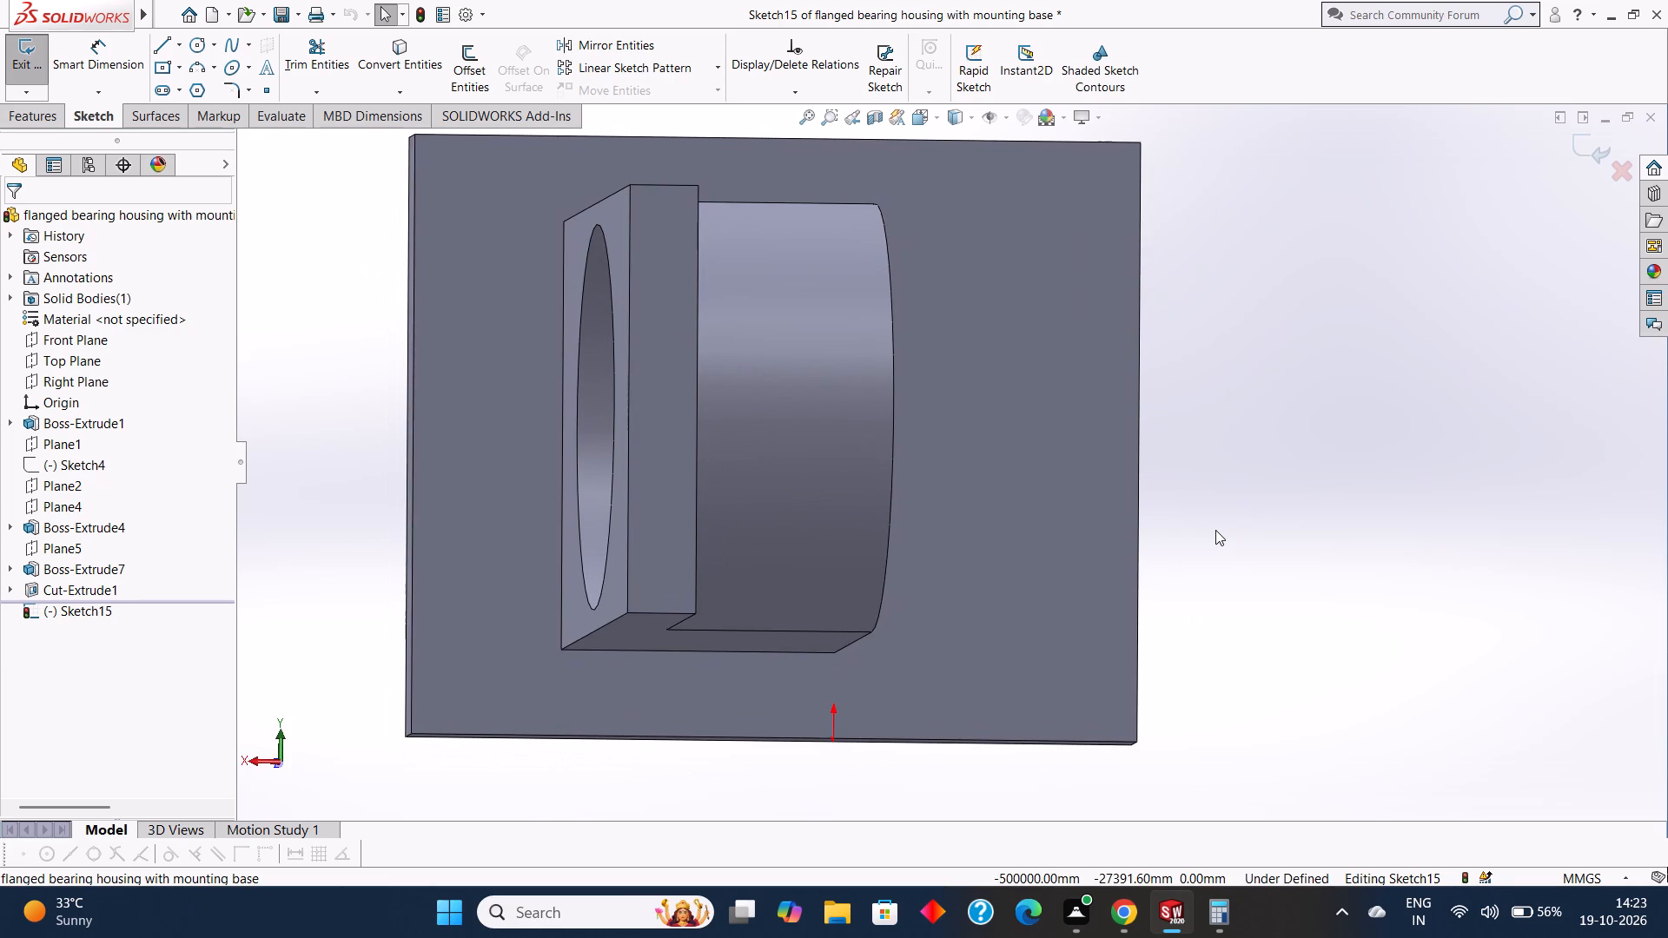
pyautogui.hotkey('ctrl', '3')
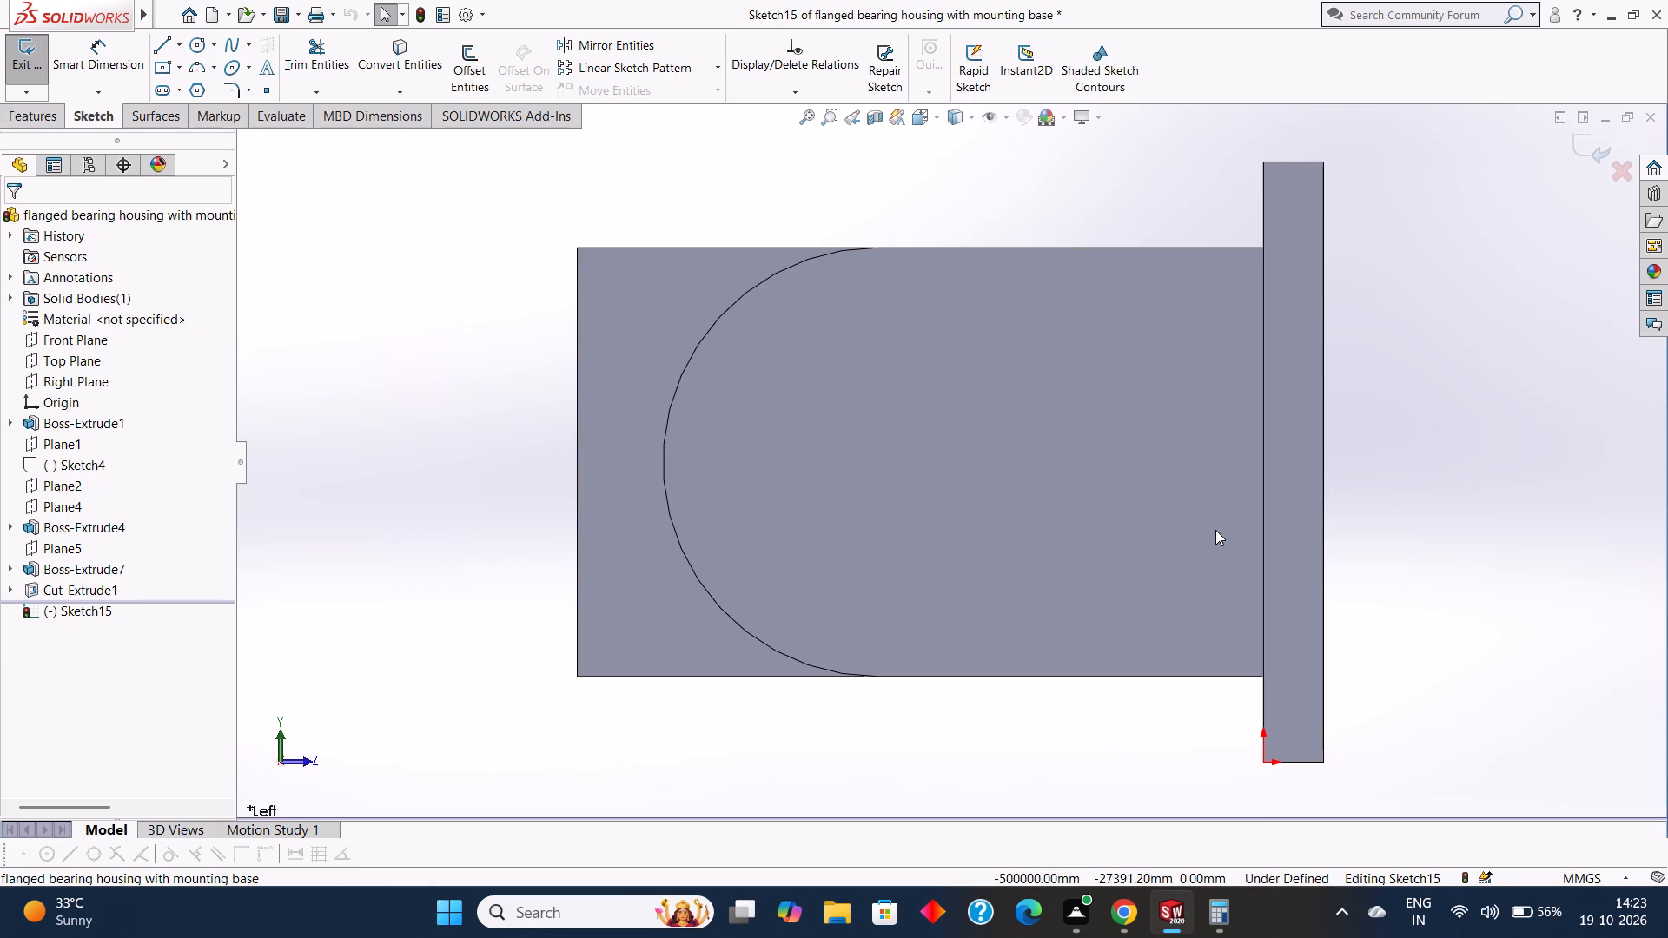
pyautogui.scroll(4, 1215, 530)
pyautogui.moveTo(1290, 543); pyautogui.dragTo(1251, 743, button='middle')
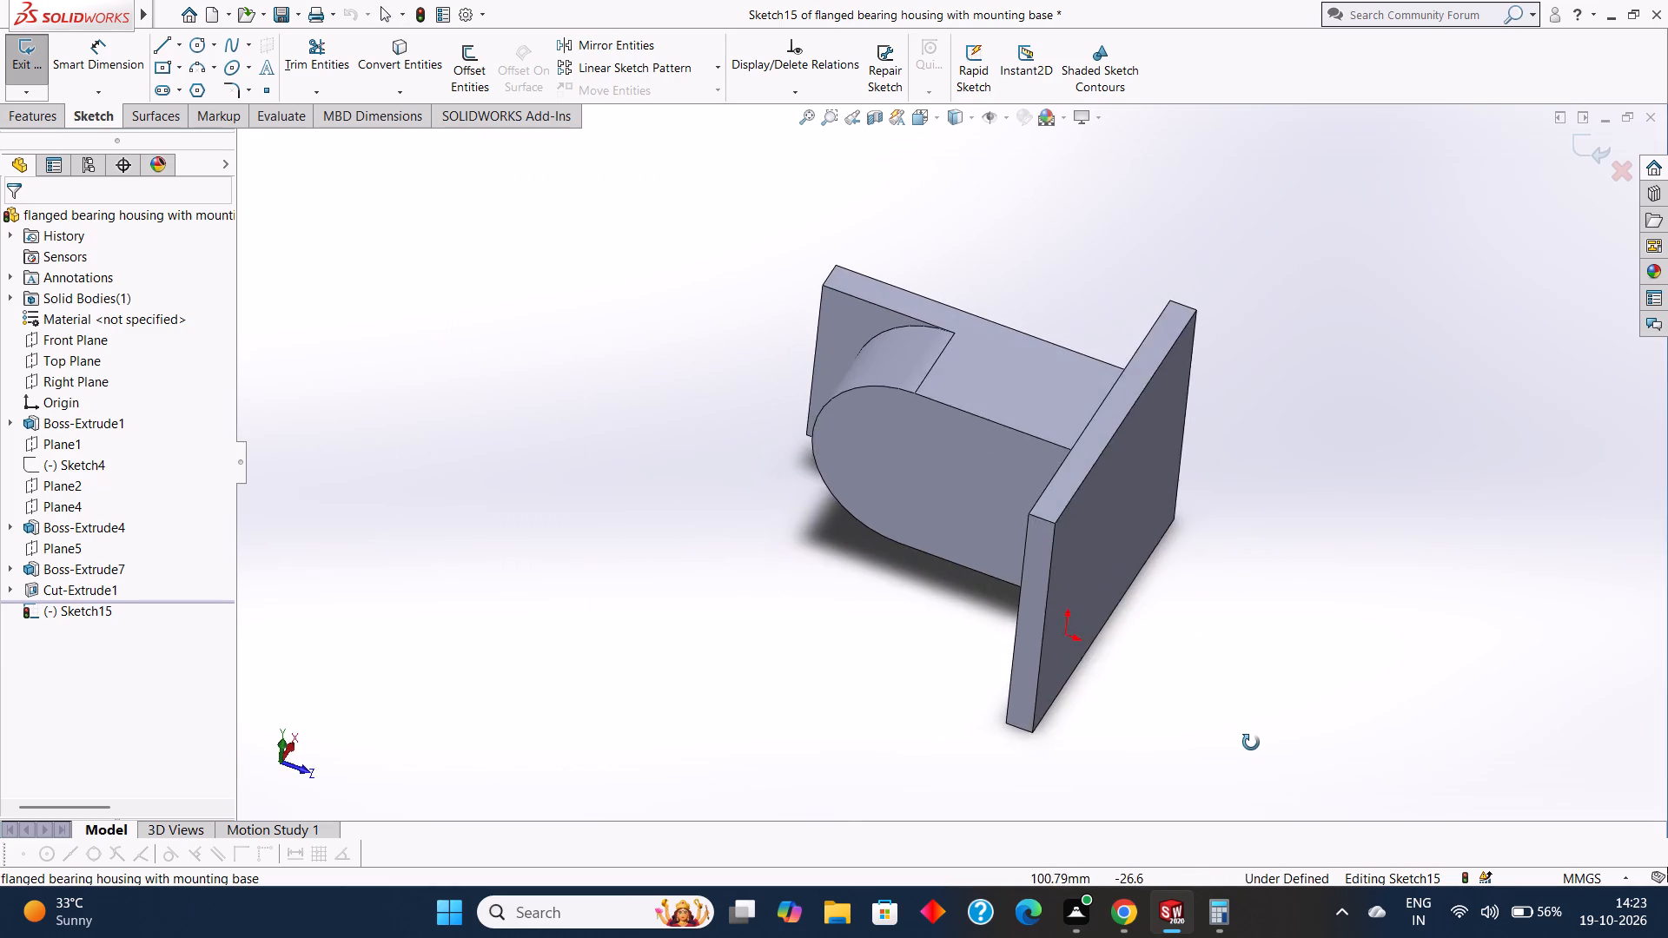
pyautogui.moveTo(1251, 743); pyautogui.dragTo(1262, 770, button='middle')
pyautogui.scroll(1, 1148, 496)
pyautogui.moveTo(1147, 492); pyautogui.dragTo(1212, 442, button='middle')
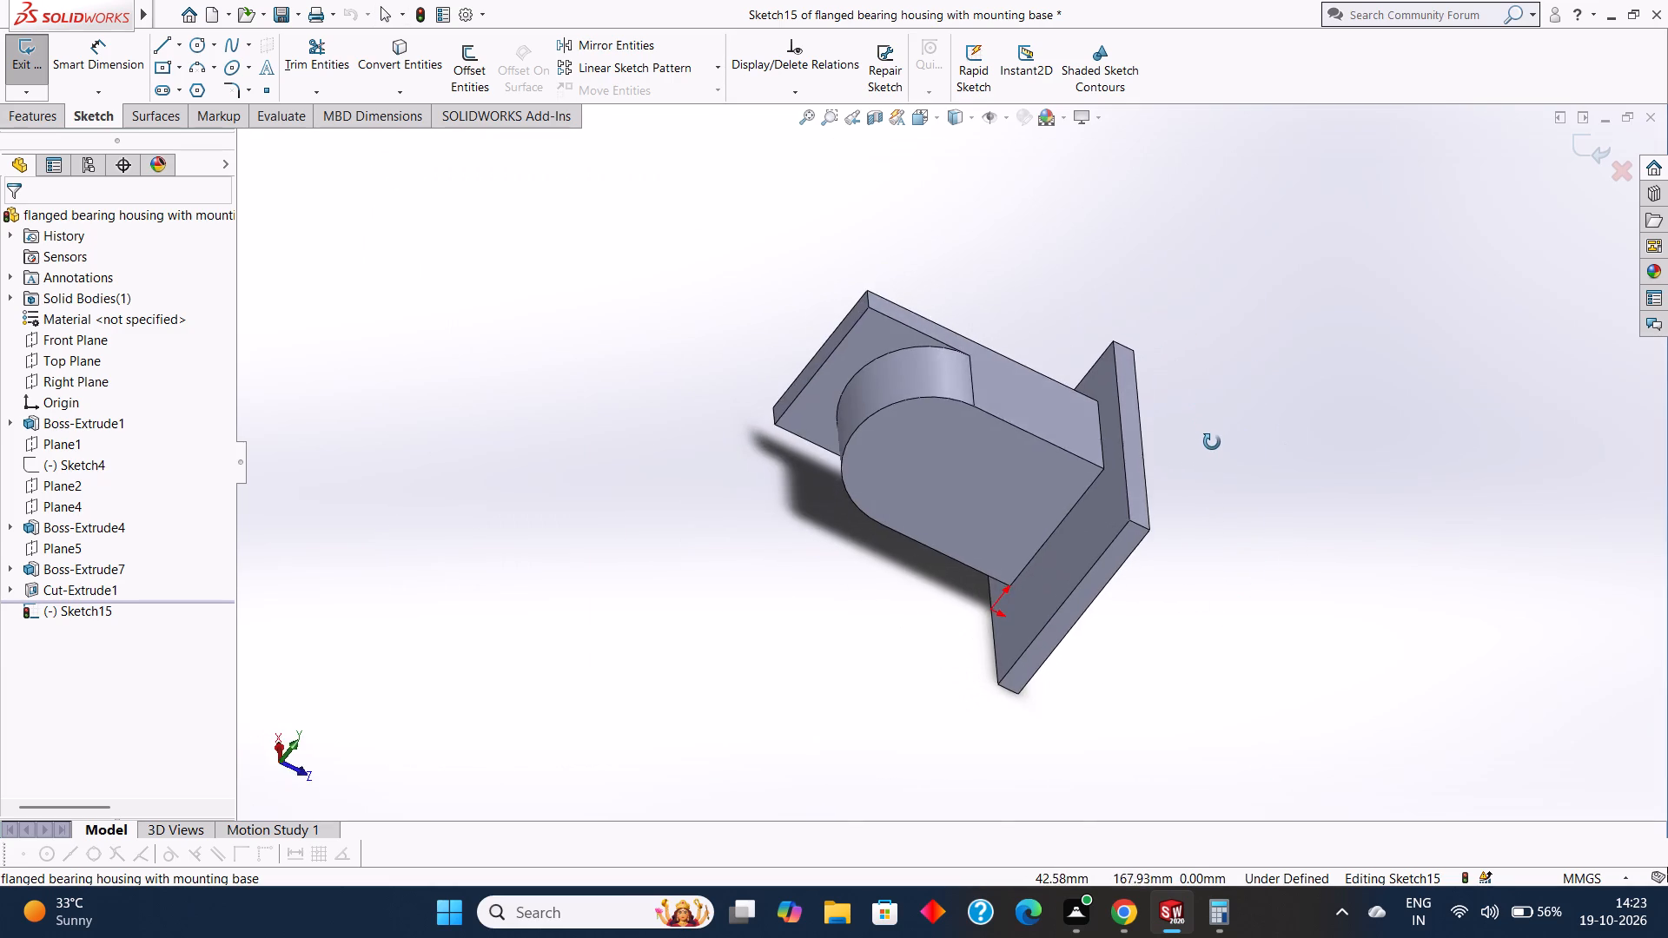
pyautogui.moveTo(1212, 442); pyautogui.dragTo(1279, 294, button='middle')
pyautogui.moveTo(1056, 665); pyautogui.dragTo(1025, 653, button='middle')
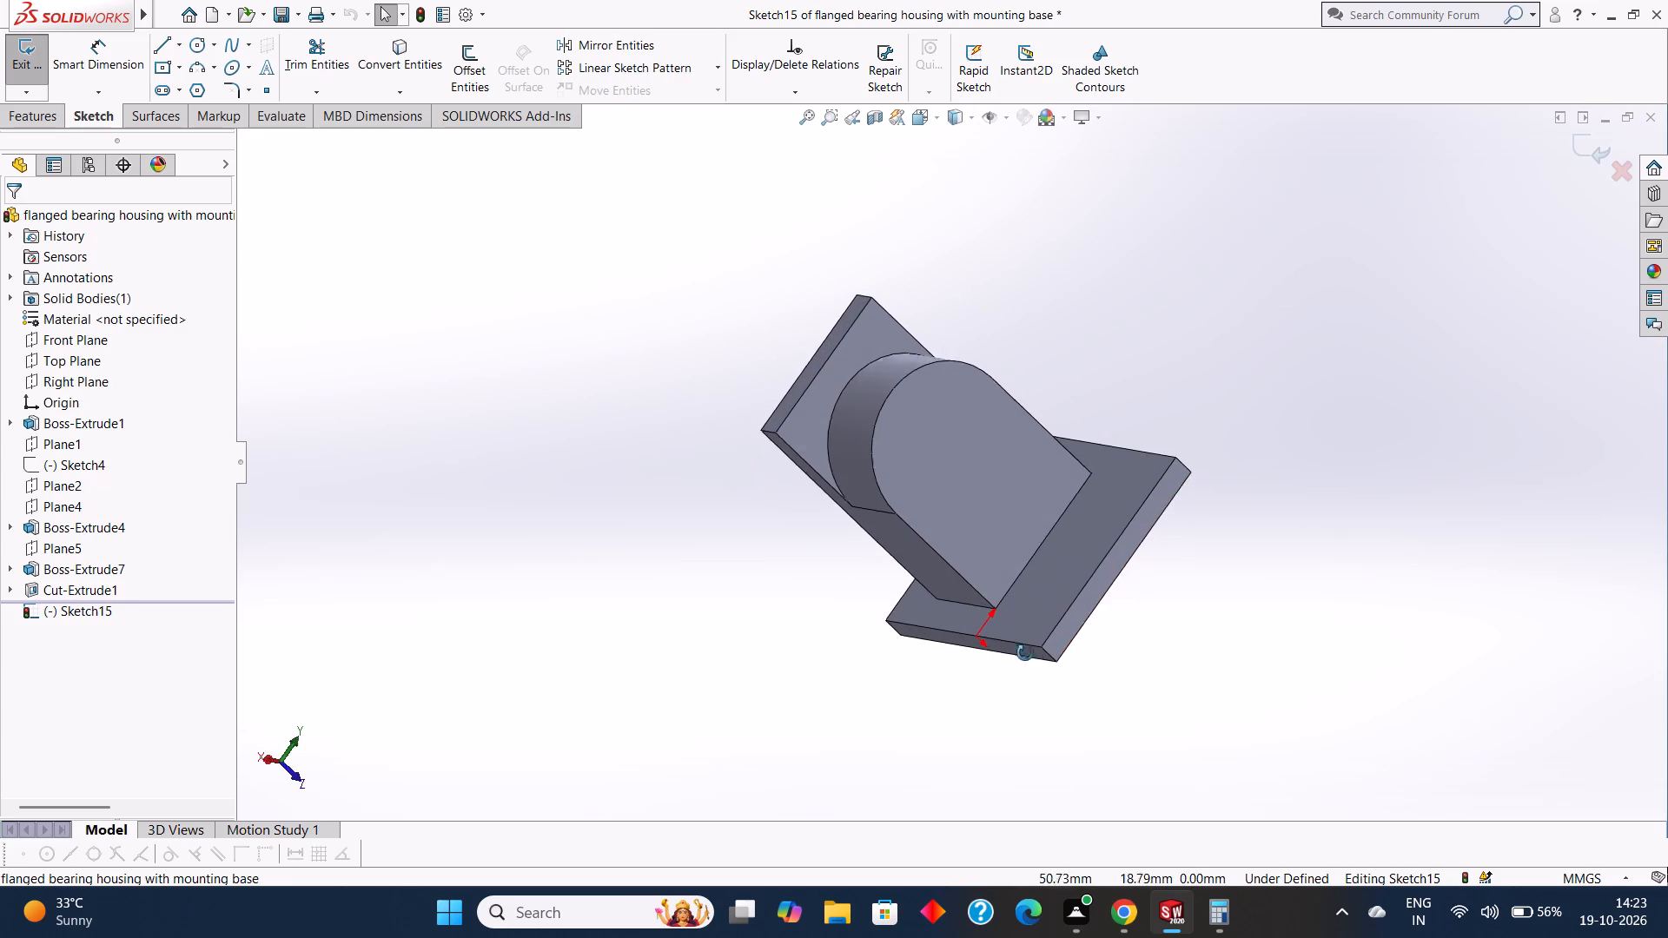
pyautogui.moveTo(1025, 653); pyautogui.dragTo(895, 756, button='middle')
pyautogui.moveTo(1078, 338); pyautogui.dragTo(1208, 399, button='middle')
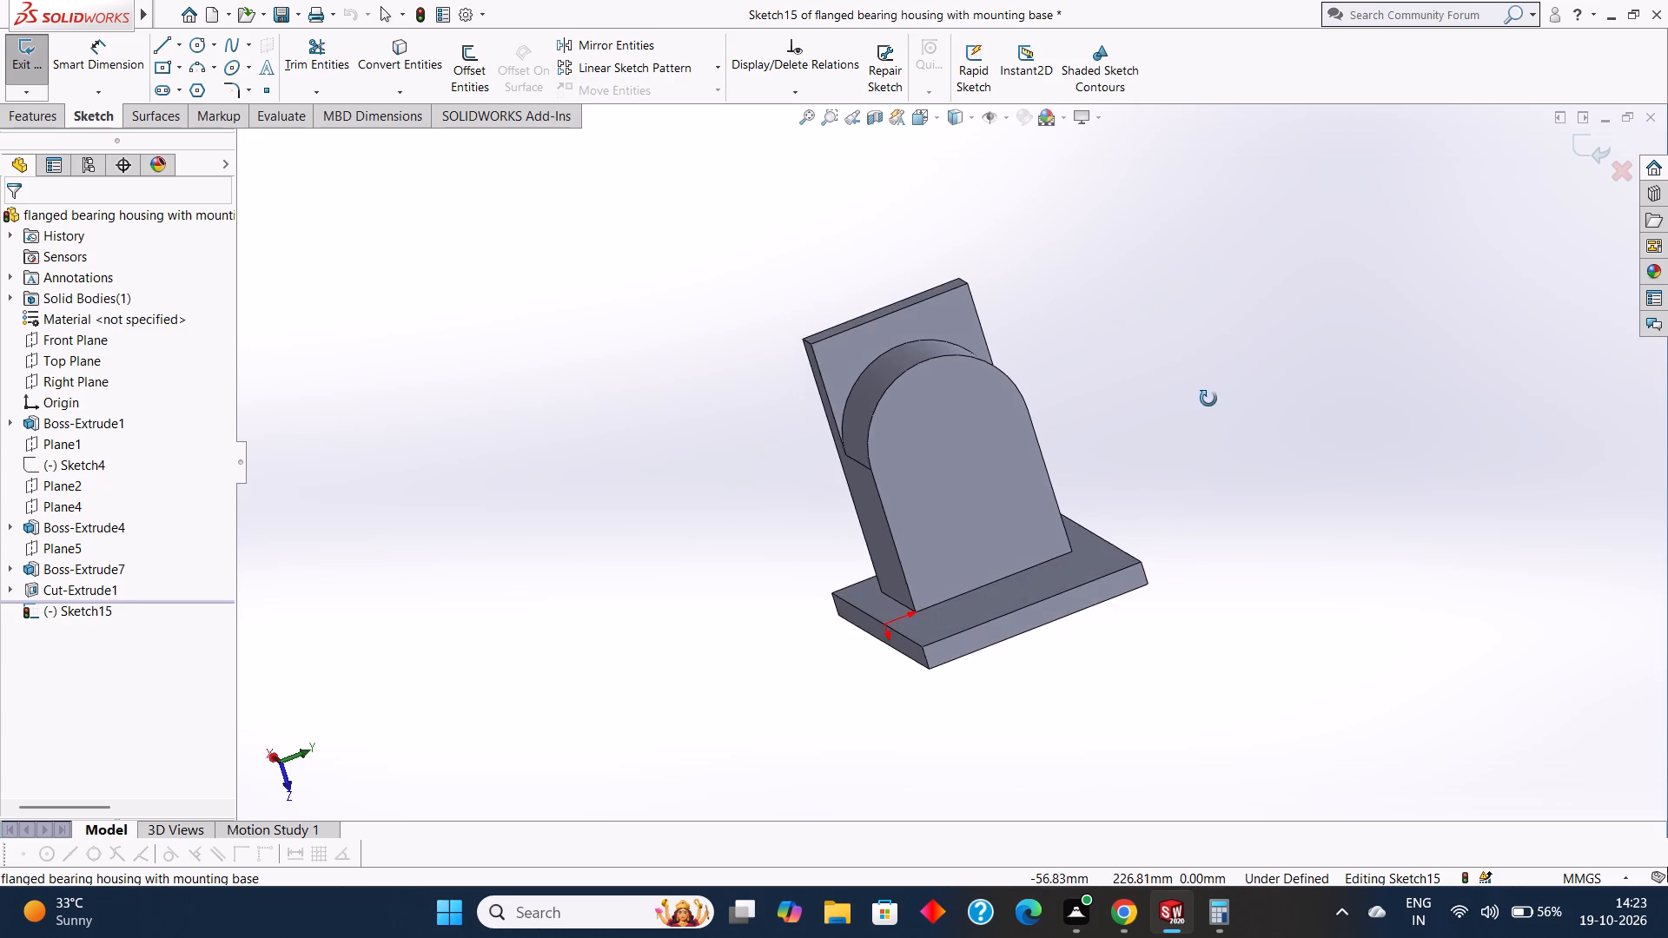
pyautogui.moveTo(1208, 399); pyautogui.dragTo(1198, 387, button='middle')
# Viewing the upright's flat face face-on, sketch a circle of about 25 mm radius centred on its rounded end's arc centre.
pyautogui.click(941, 436)
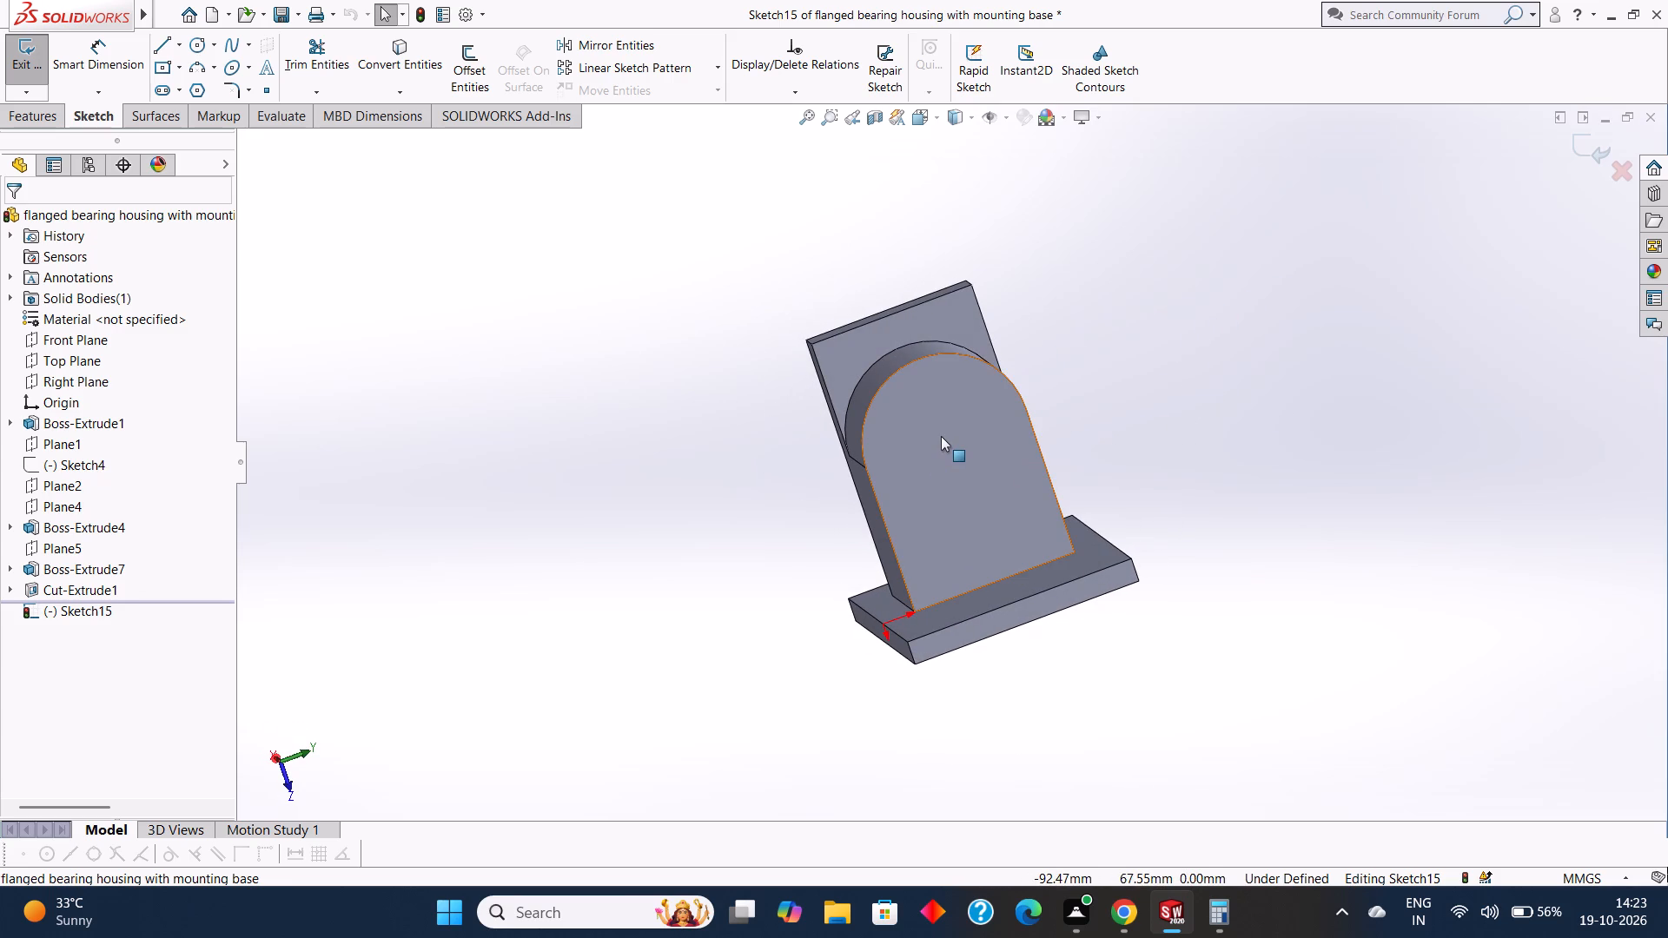
pyautogui.rightClick(937, 439)
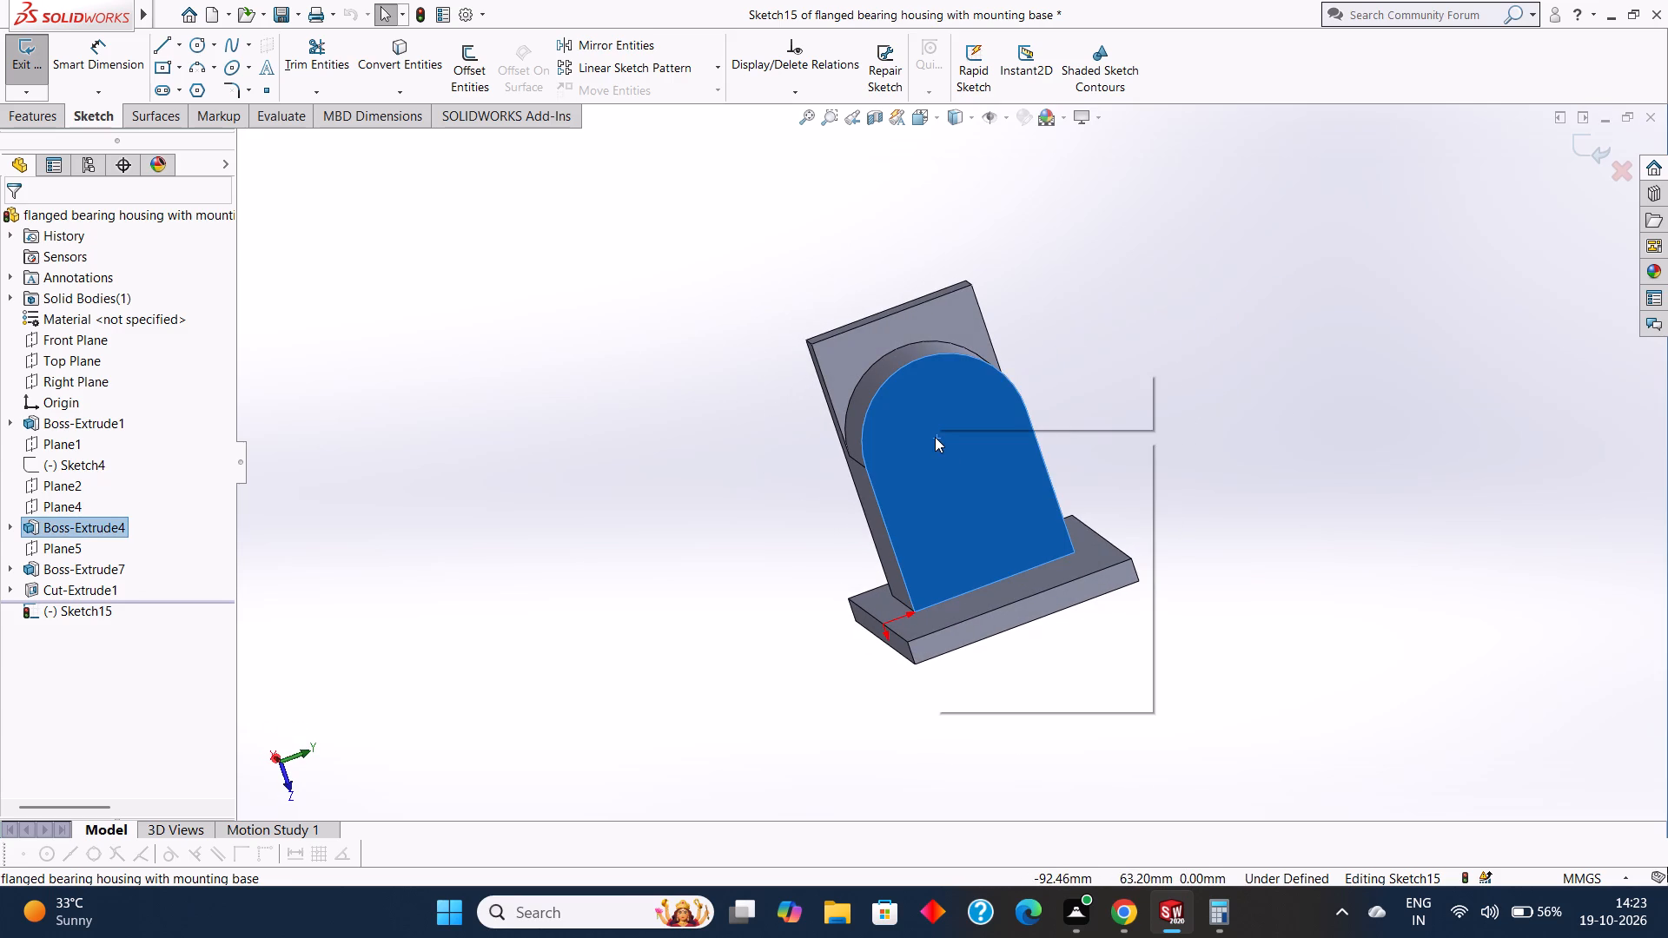
pyautogui.hotkey('ctrl', '8')
pyautogui.press('Escape')
pyautogui.click(957, 403)
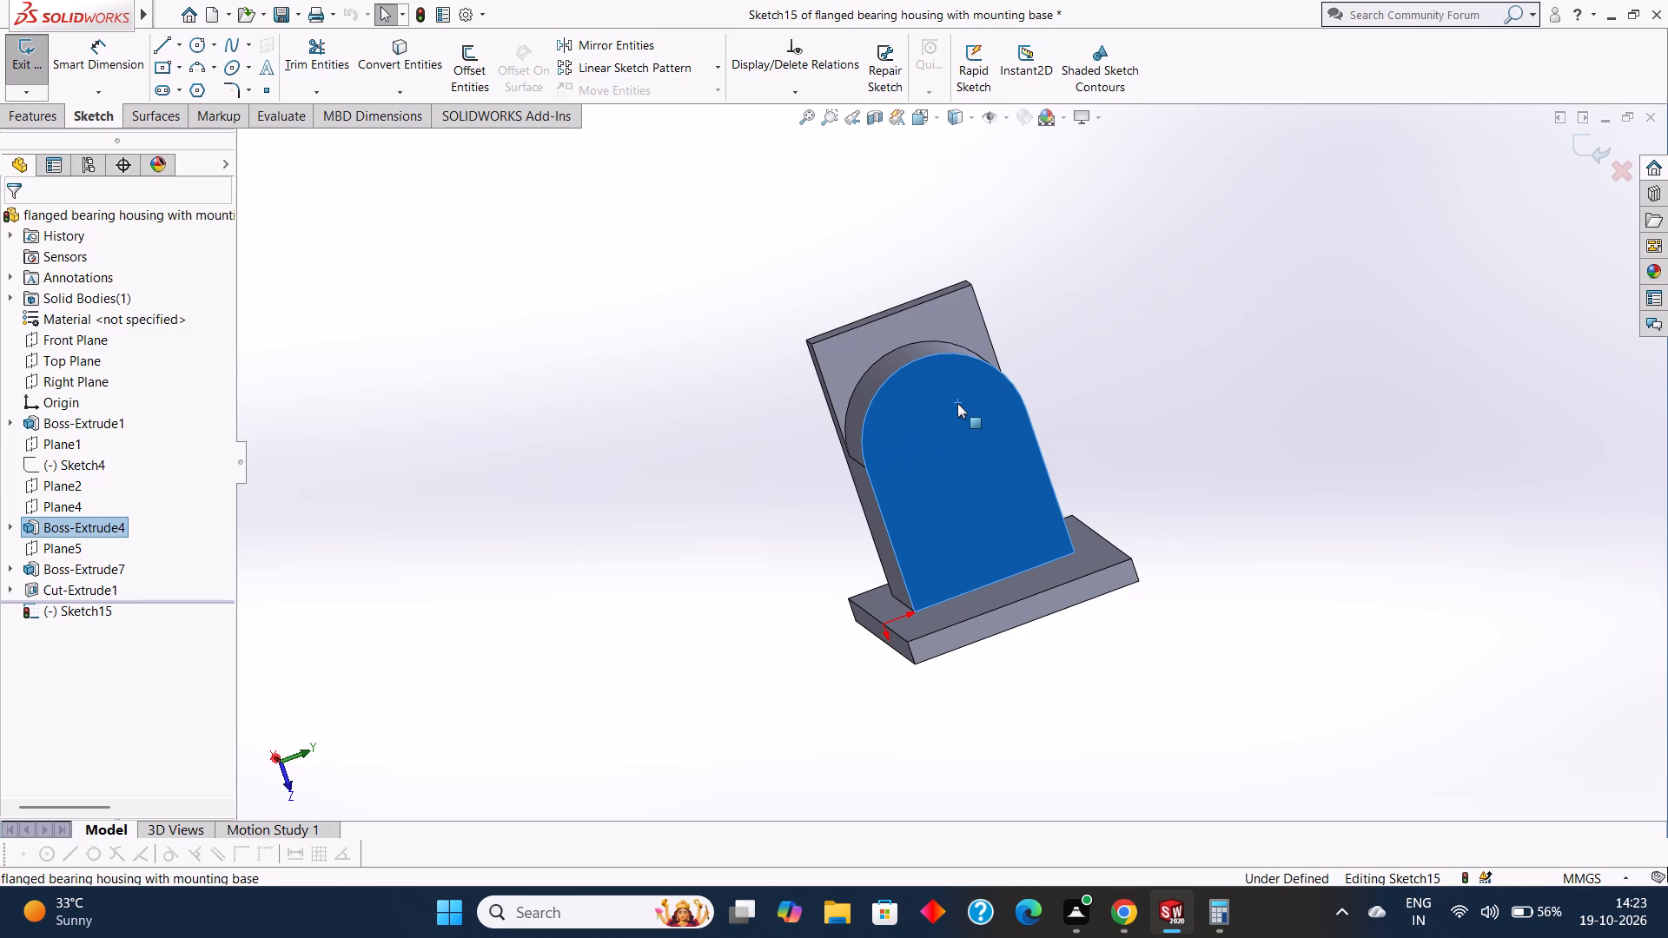
pyautogui.hotkey('ctrl', '8')
pyautogui.press('Escape')
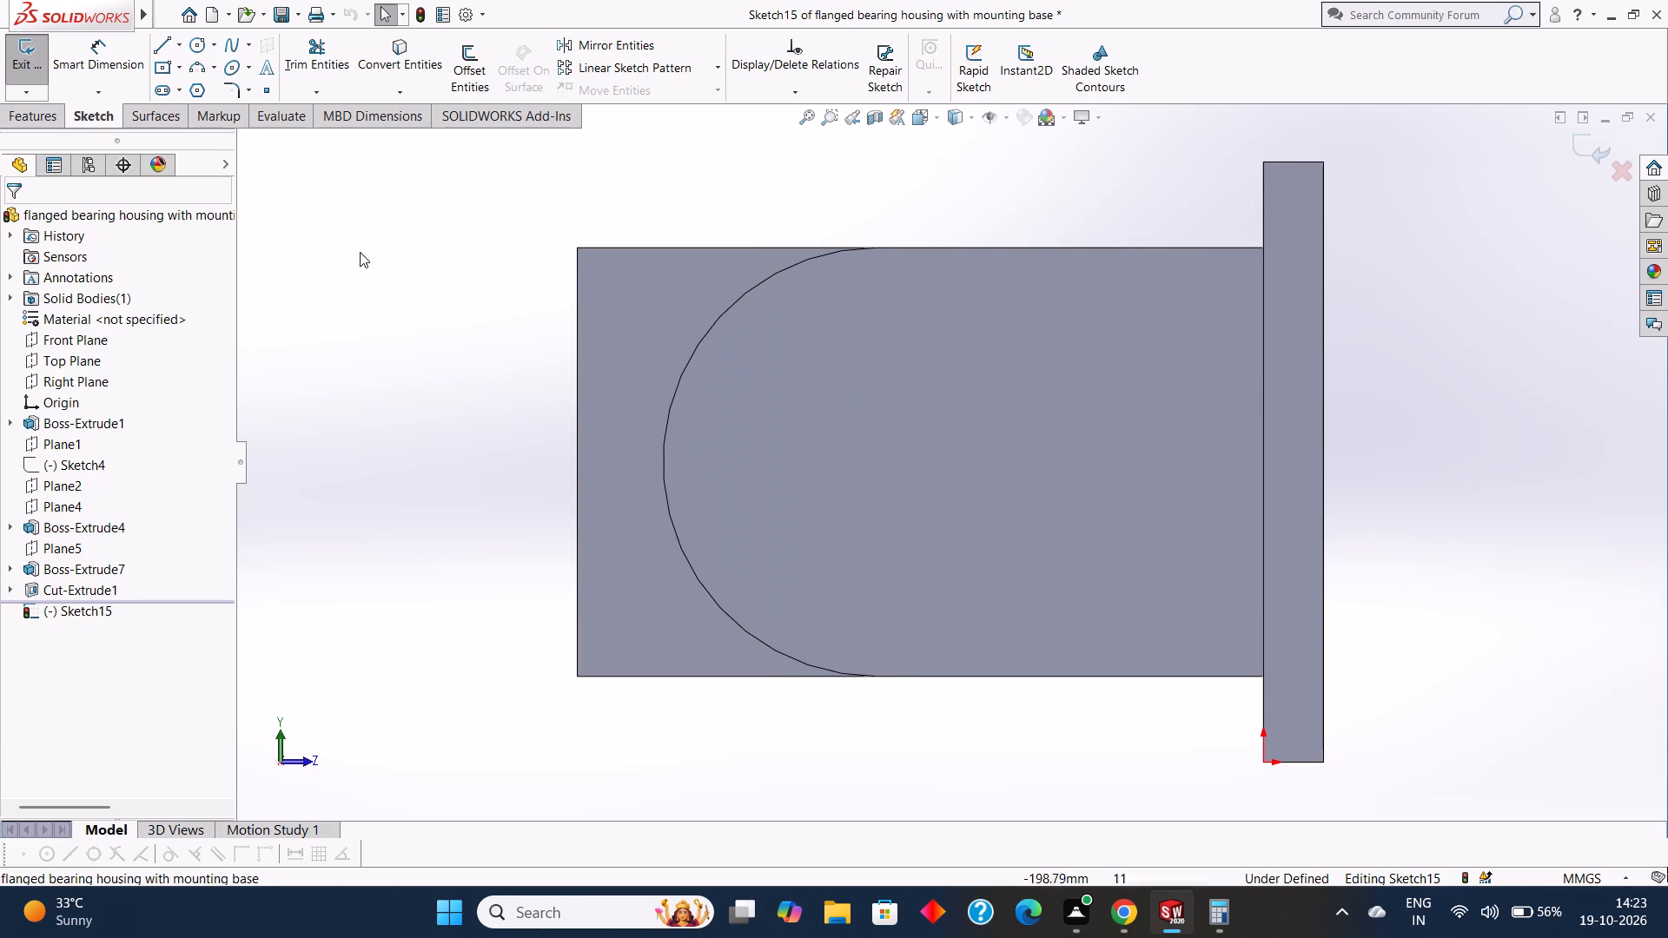
pyautogui.click(197, 43)
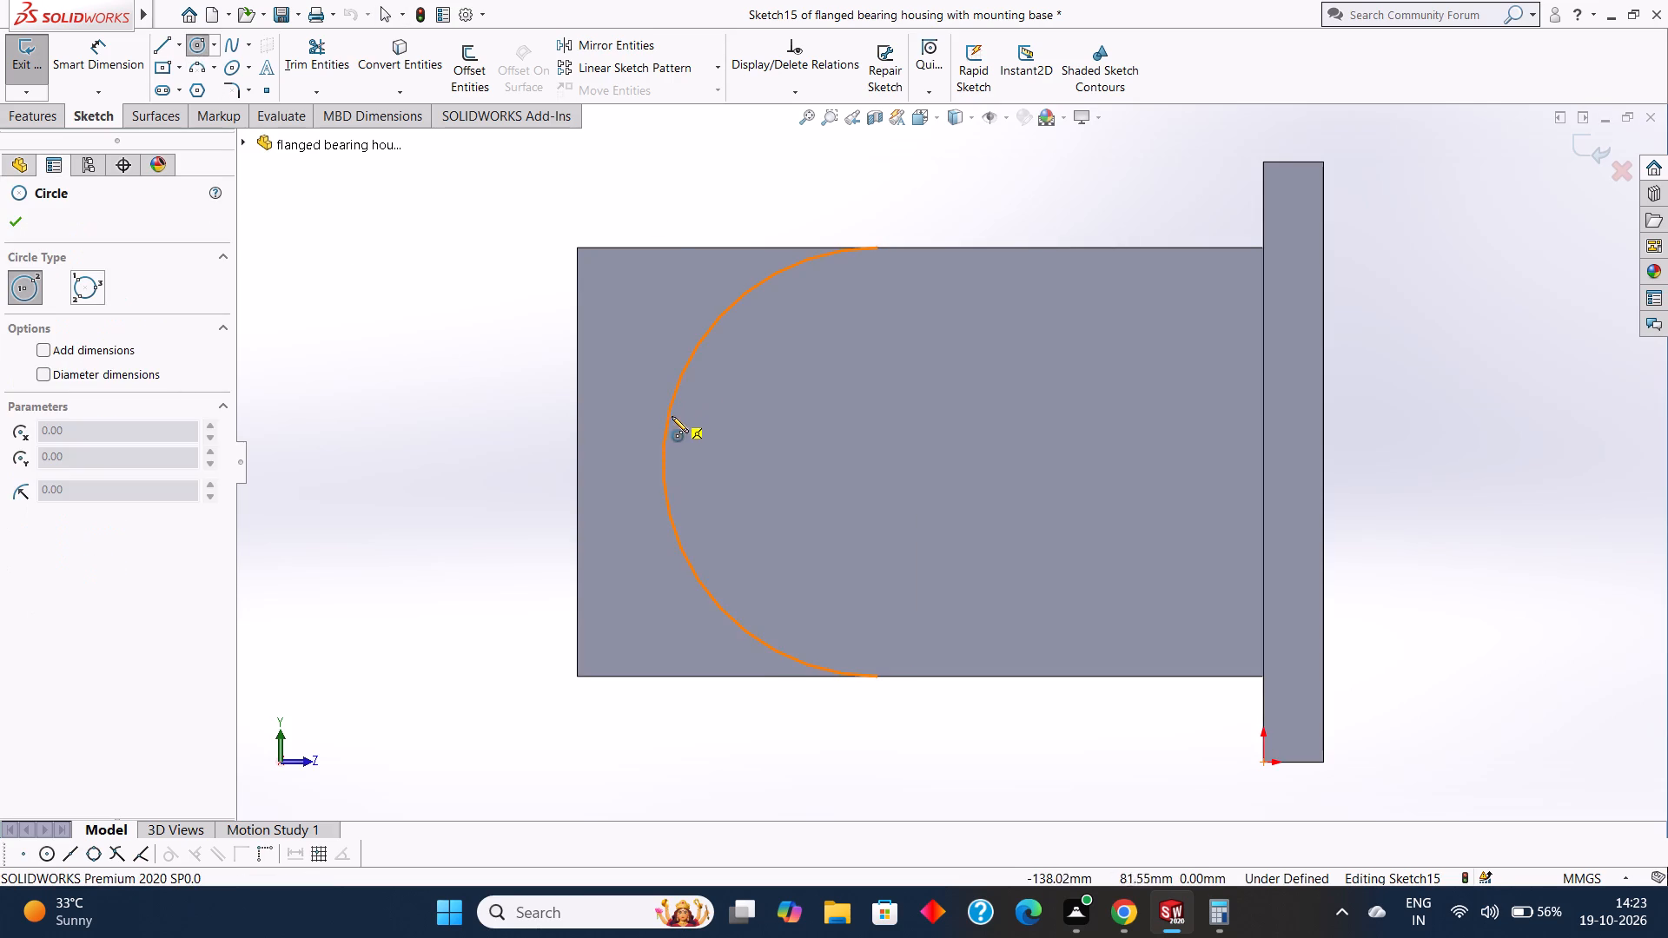
pyautogui.moveTo(879, 459); pyautogui.dragTo(944, 548)
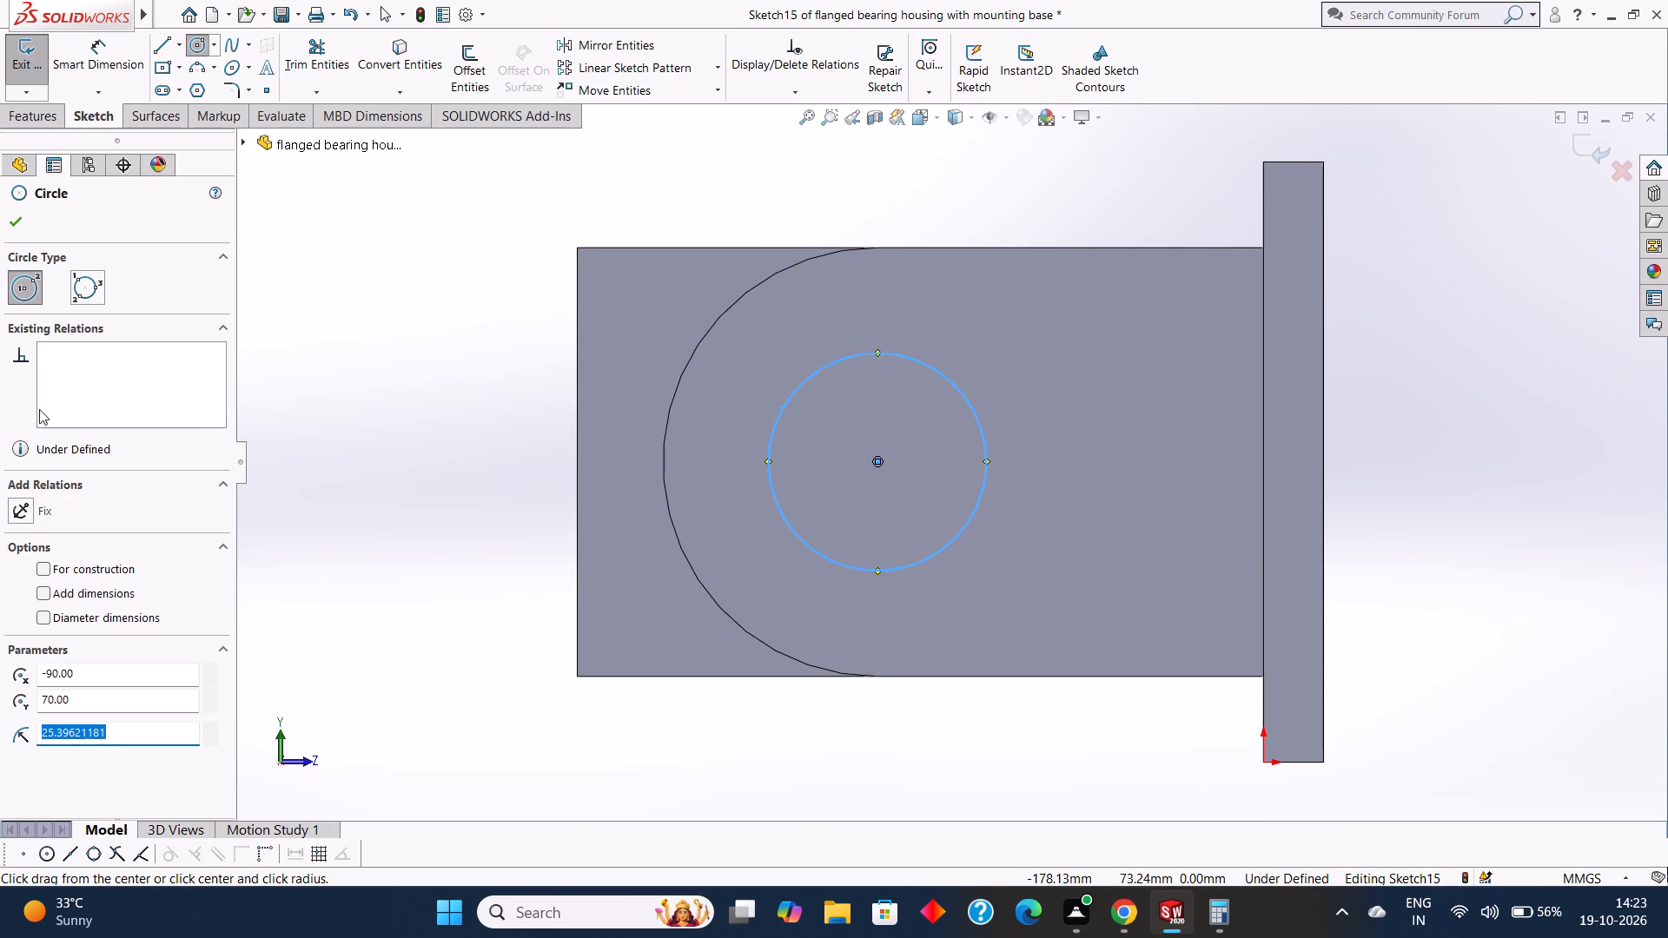
pyautogui.click(14, 222)
# Dimension the circle on the upright's flat face to a diameter of 60 mm.
pyautogui.click(109, 43)
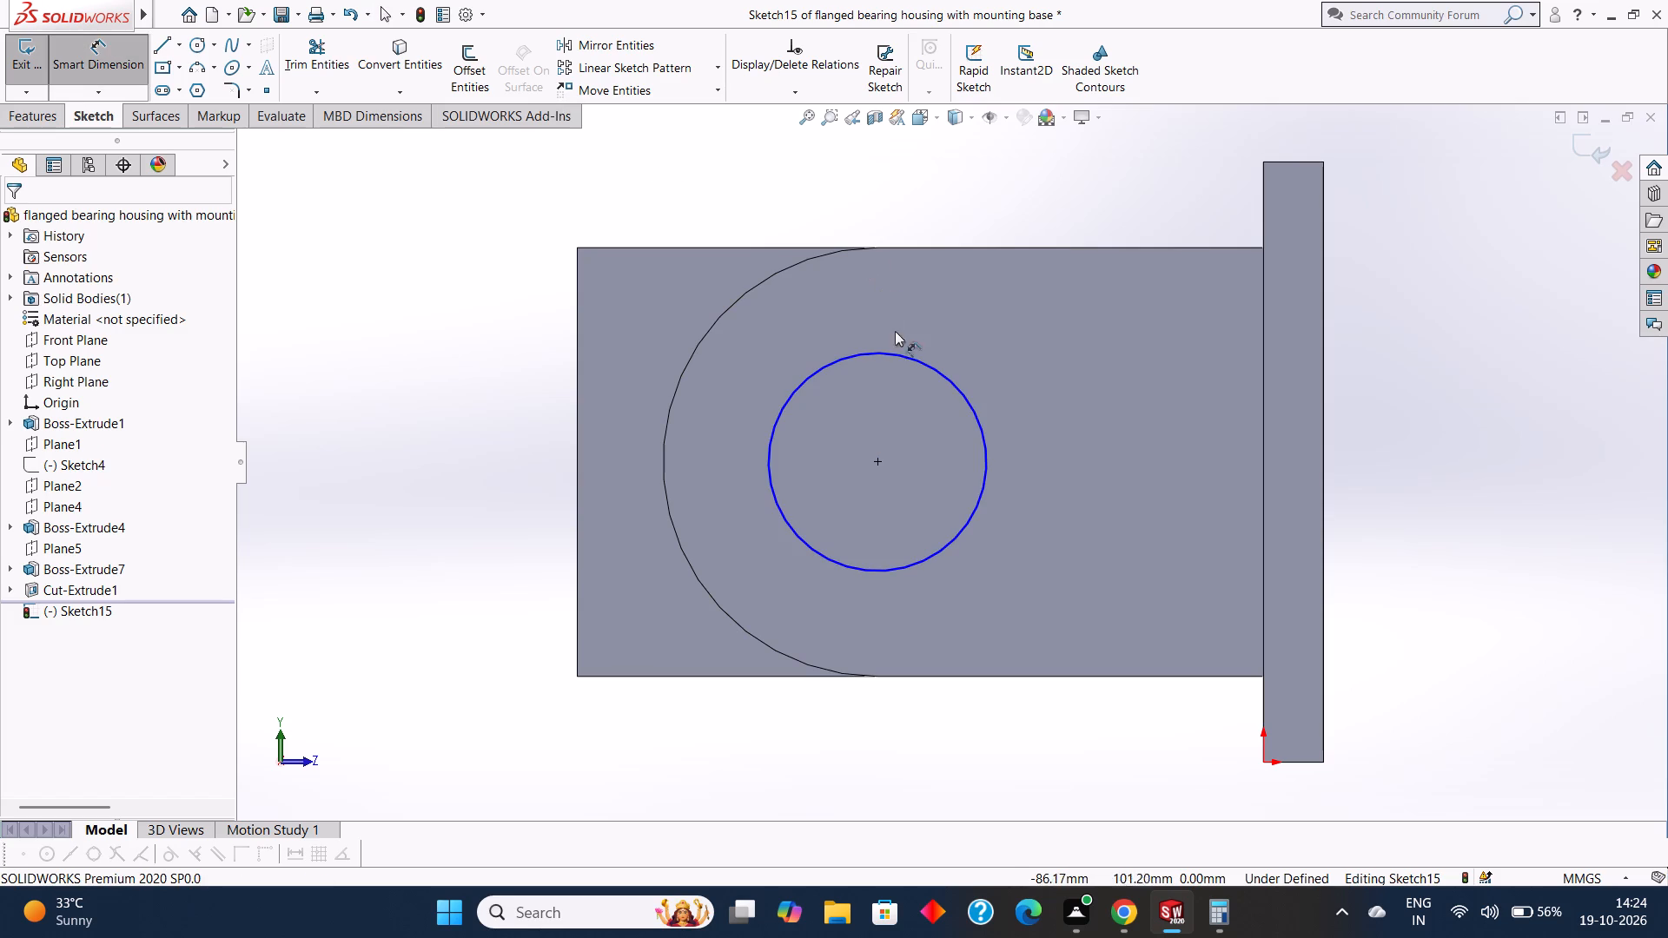
pyautogui.click(897, 352)
pyautogui.click(898, 290)
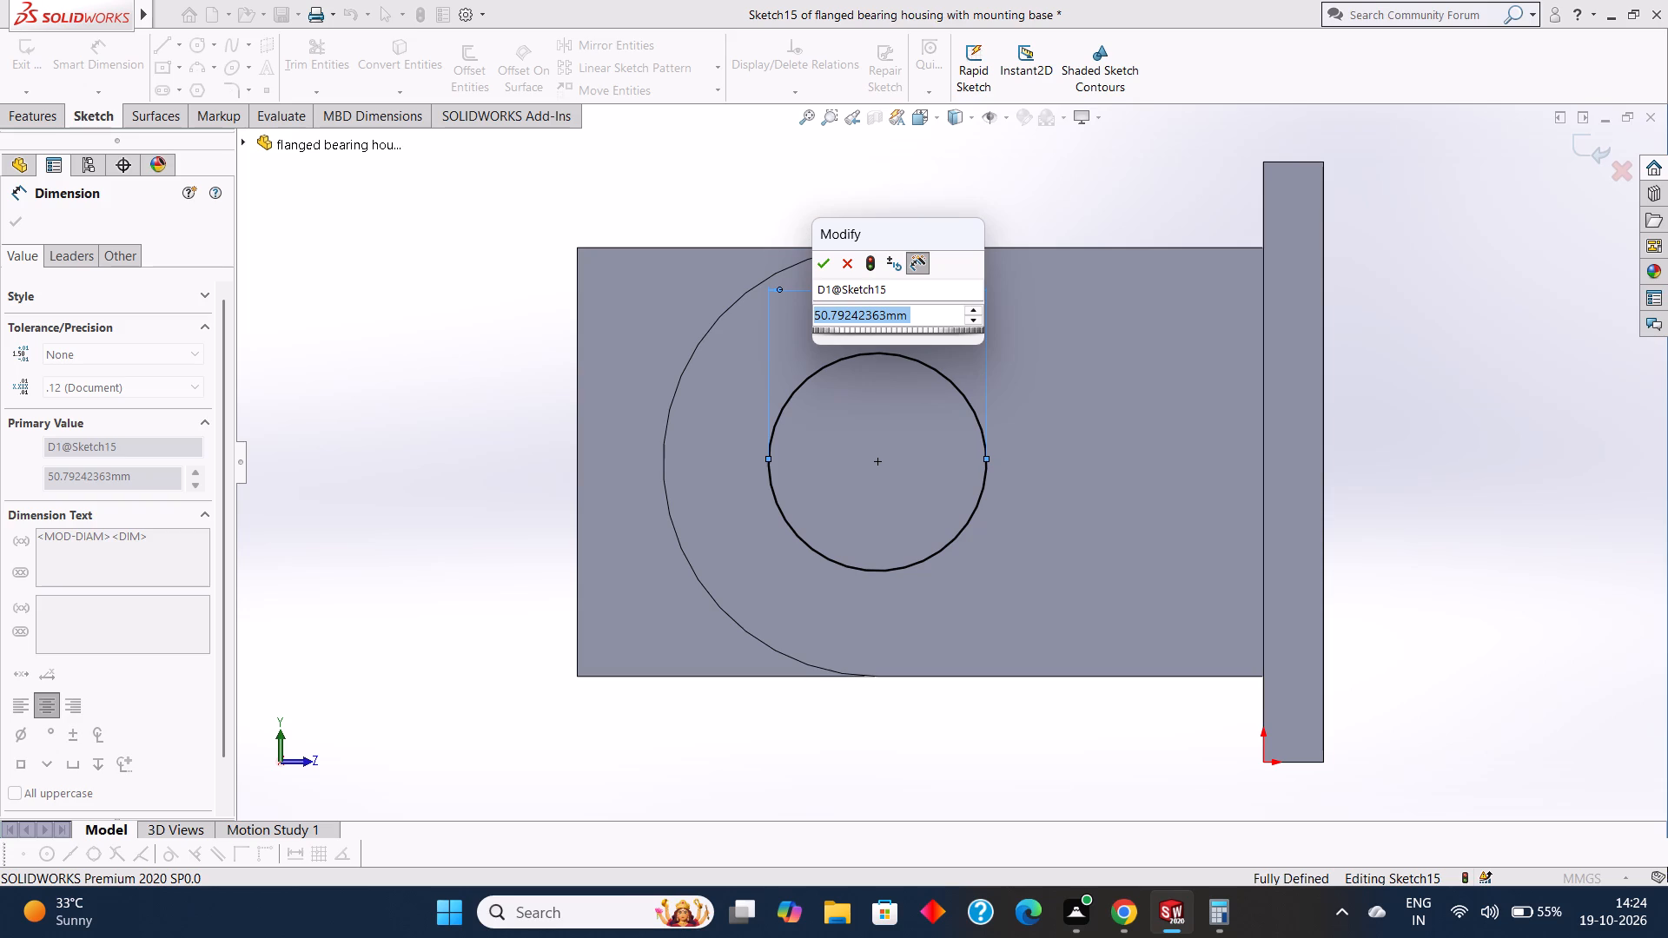
pyautogui.press('BackSpace')
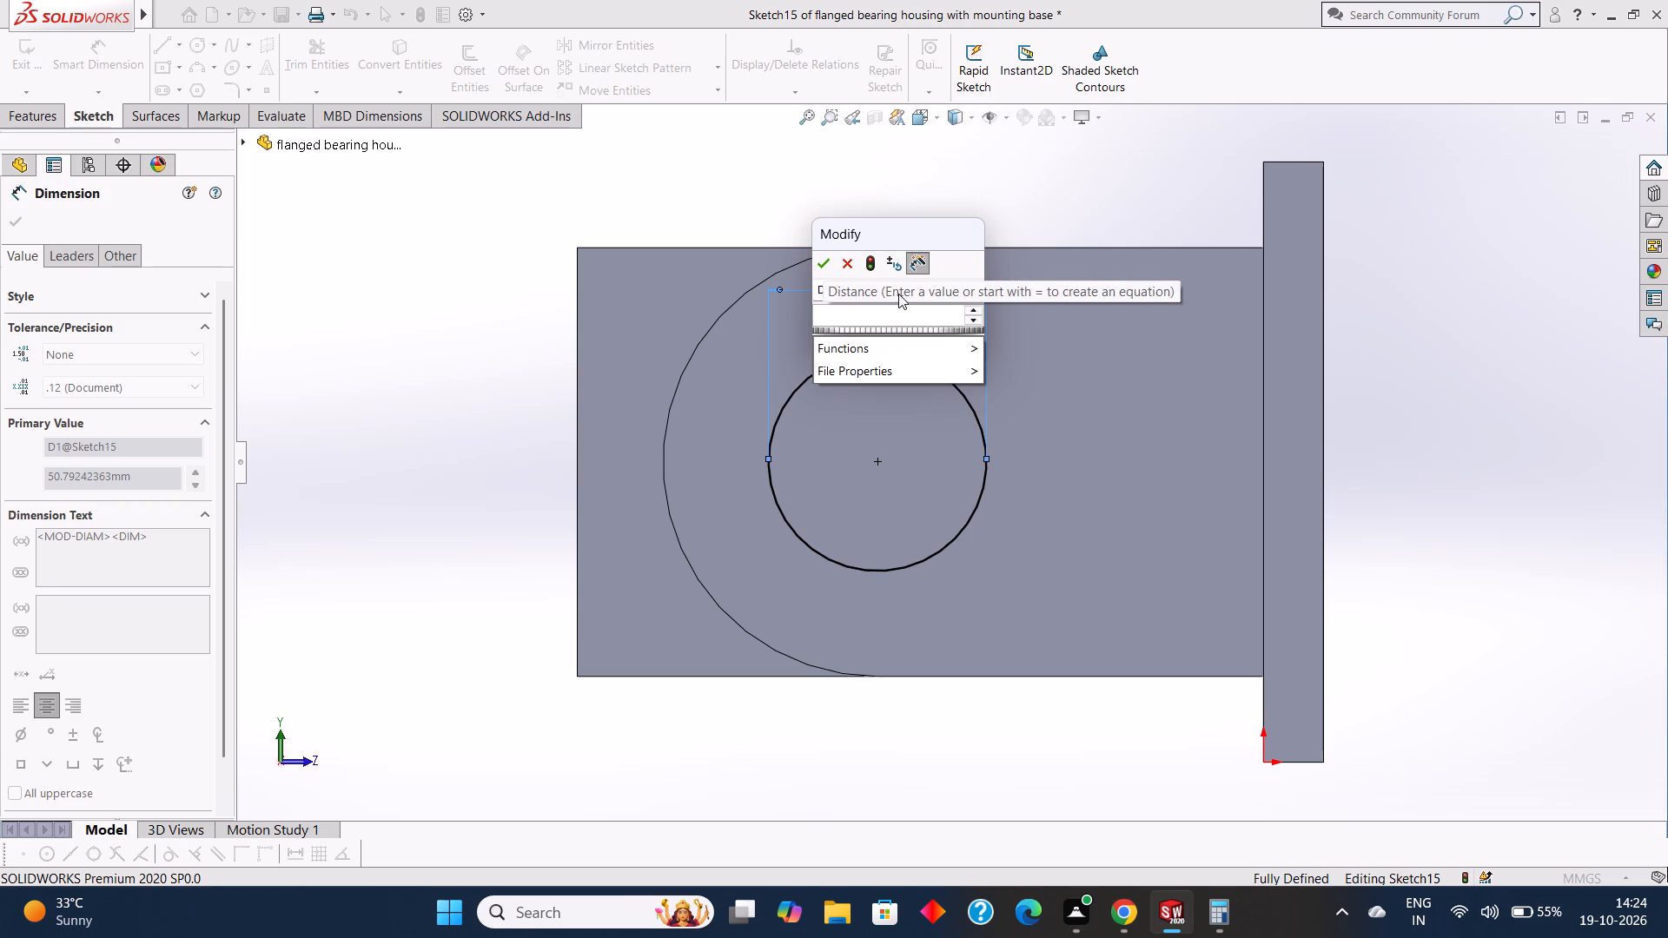
pyautogui.write('60')
pyautogui.press('Return')
pyautogui.scroll(2, 903, 352)
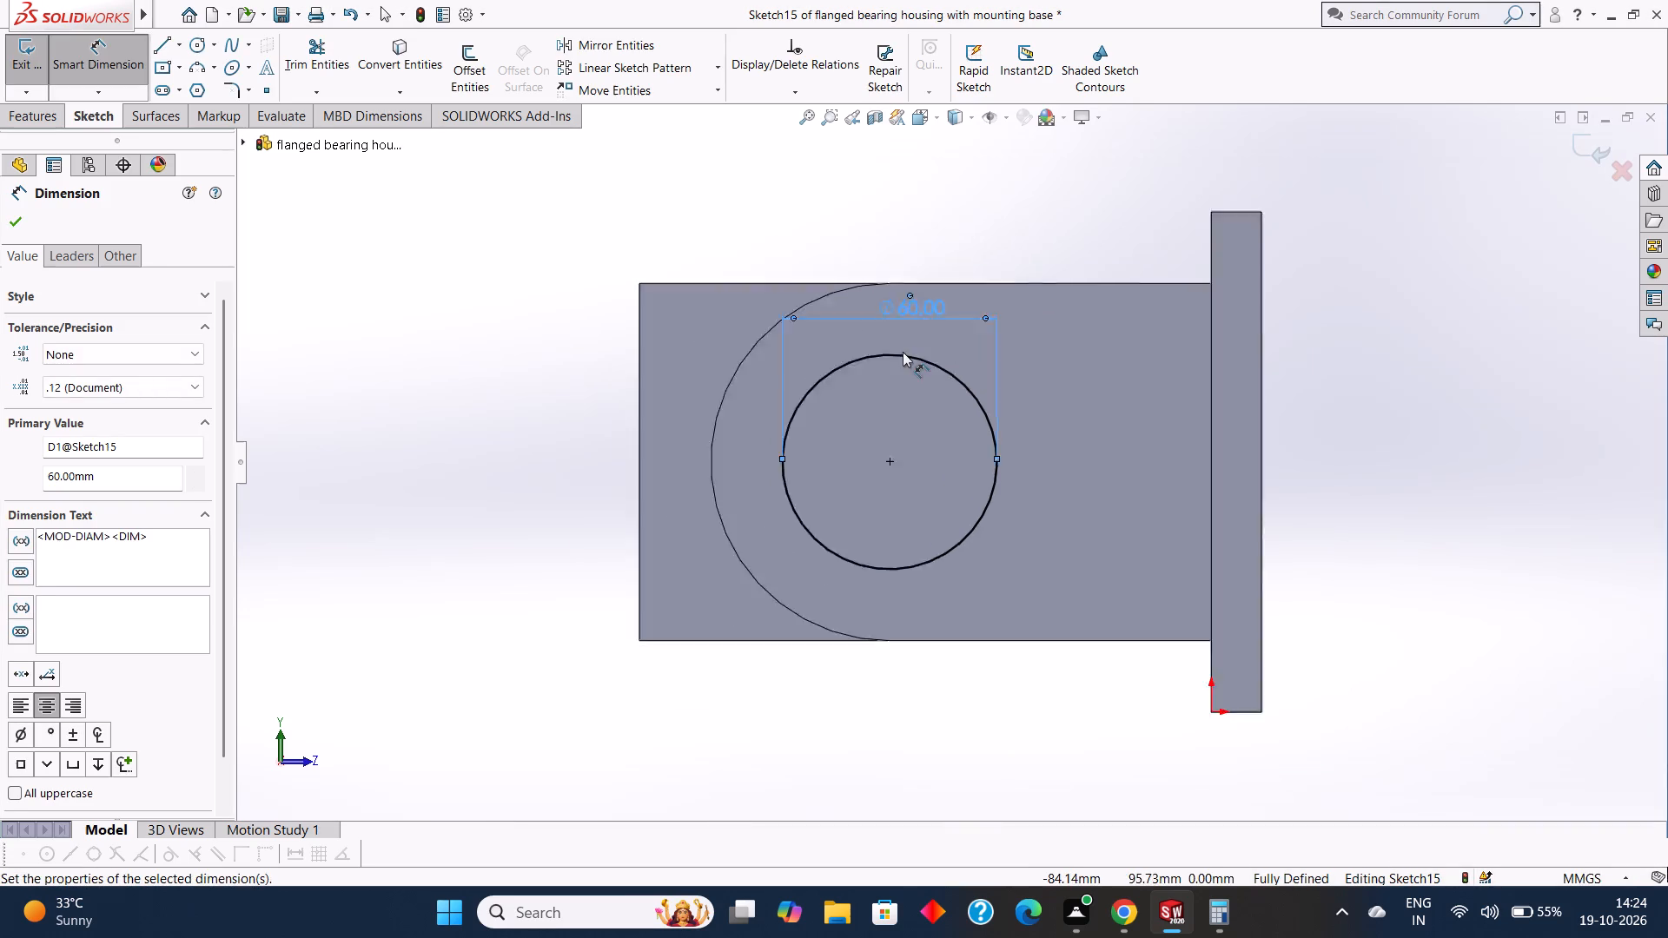
pyautogui.scroll(5, 903, 352)
pyautogui.moveTo(587, 486); pyautogui.dragTo(730, 318, button='middle')
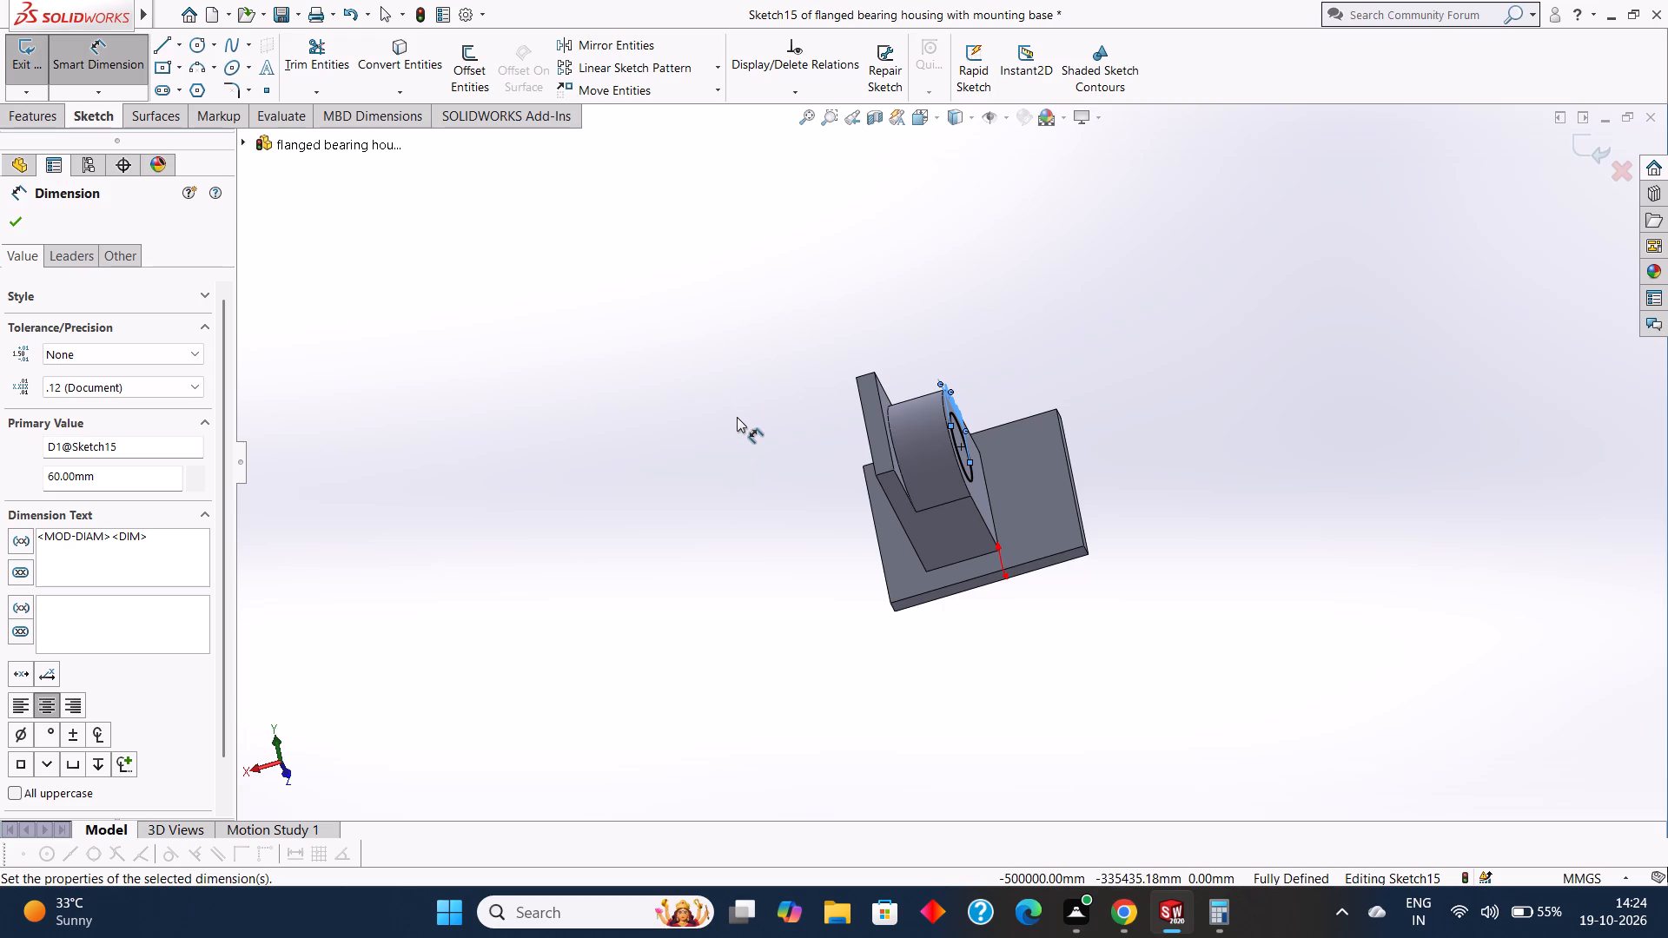
pyautogui.click(25, 225)
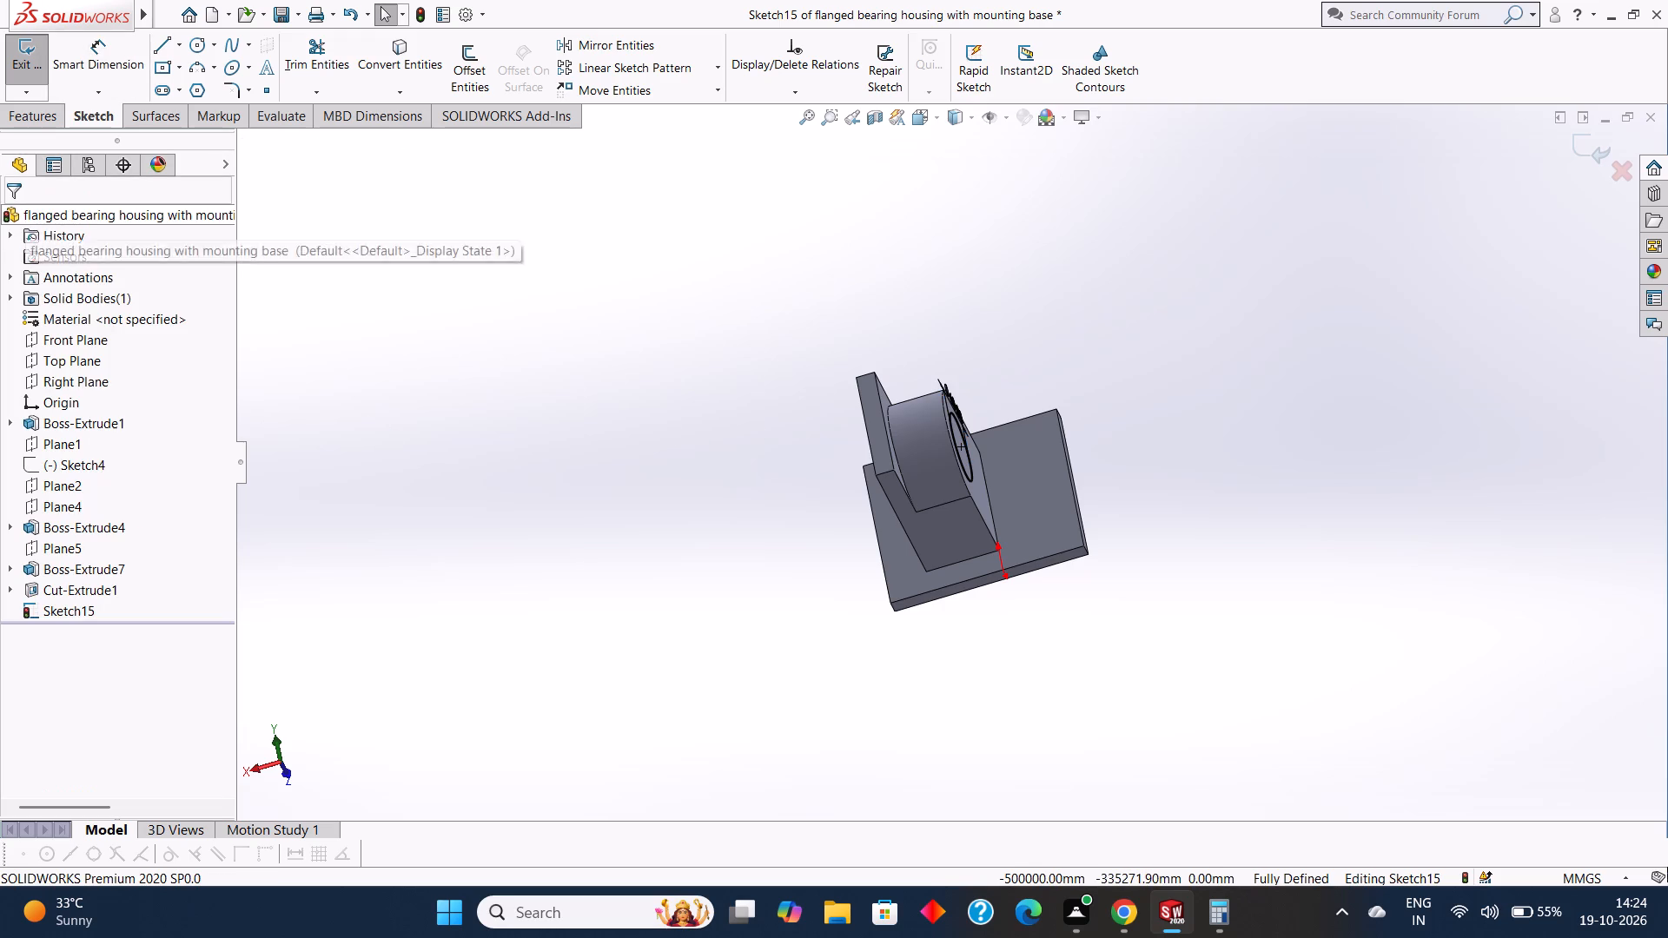
# Extrude the 60 mm circle outward from the upright's flat face as a blind, merged boss 61 mm deep.
pyautogui.click(53, 119)
pyautogui.click(36, 74)
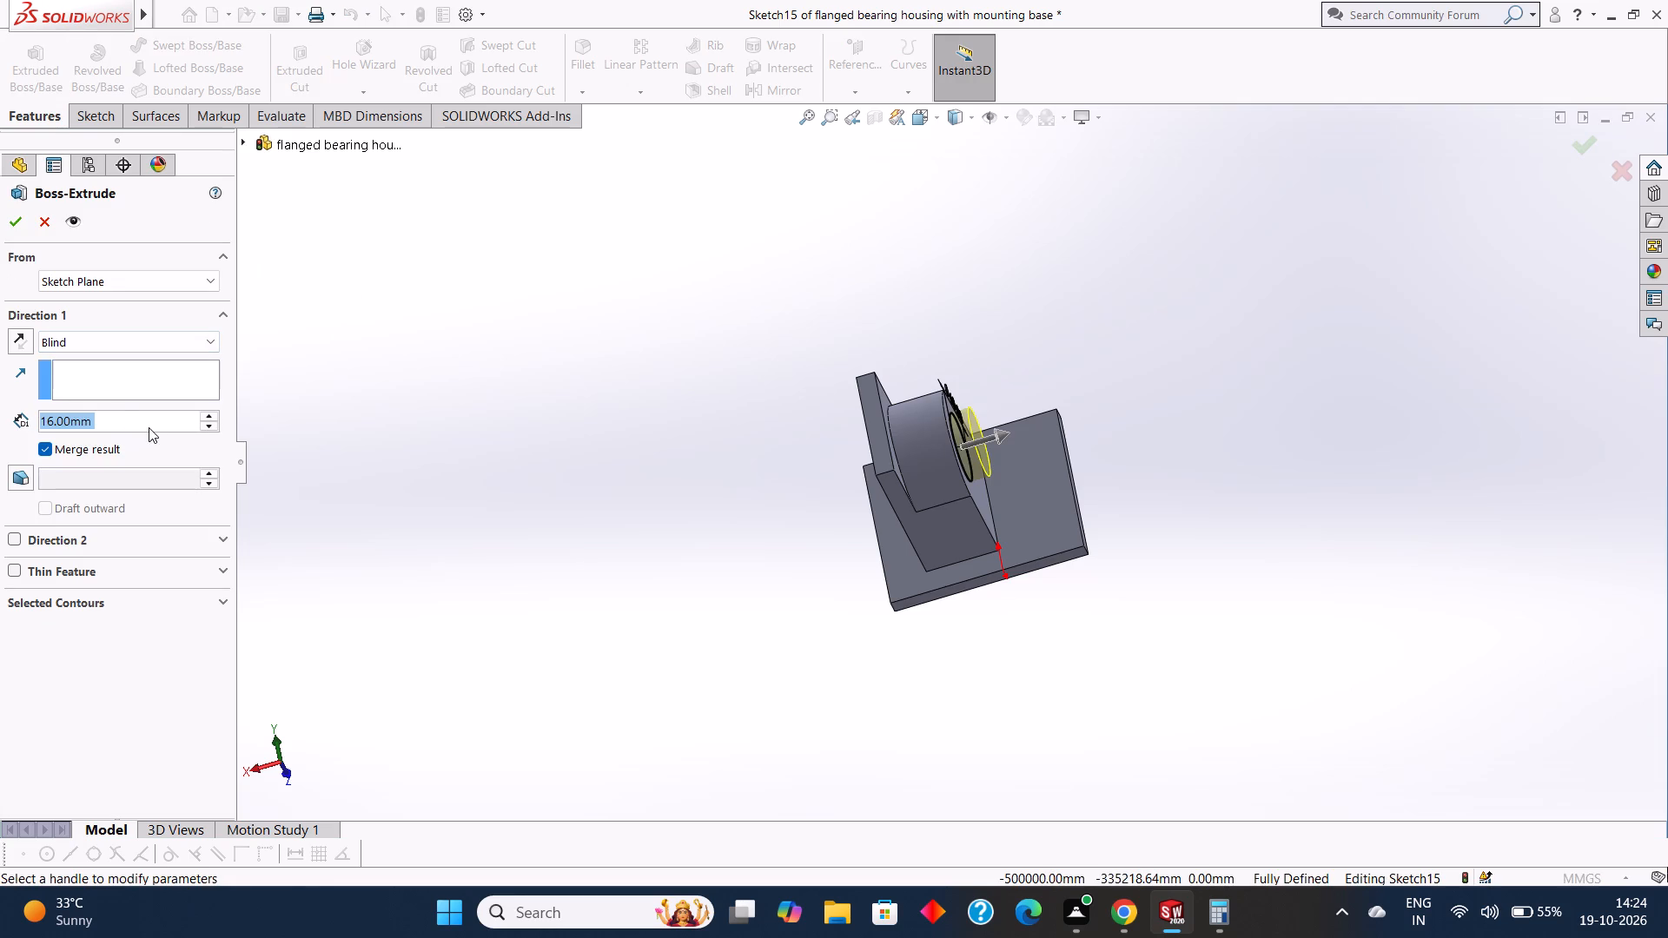
pyautogui.write('61')
pyautogui.press('Return')
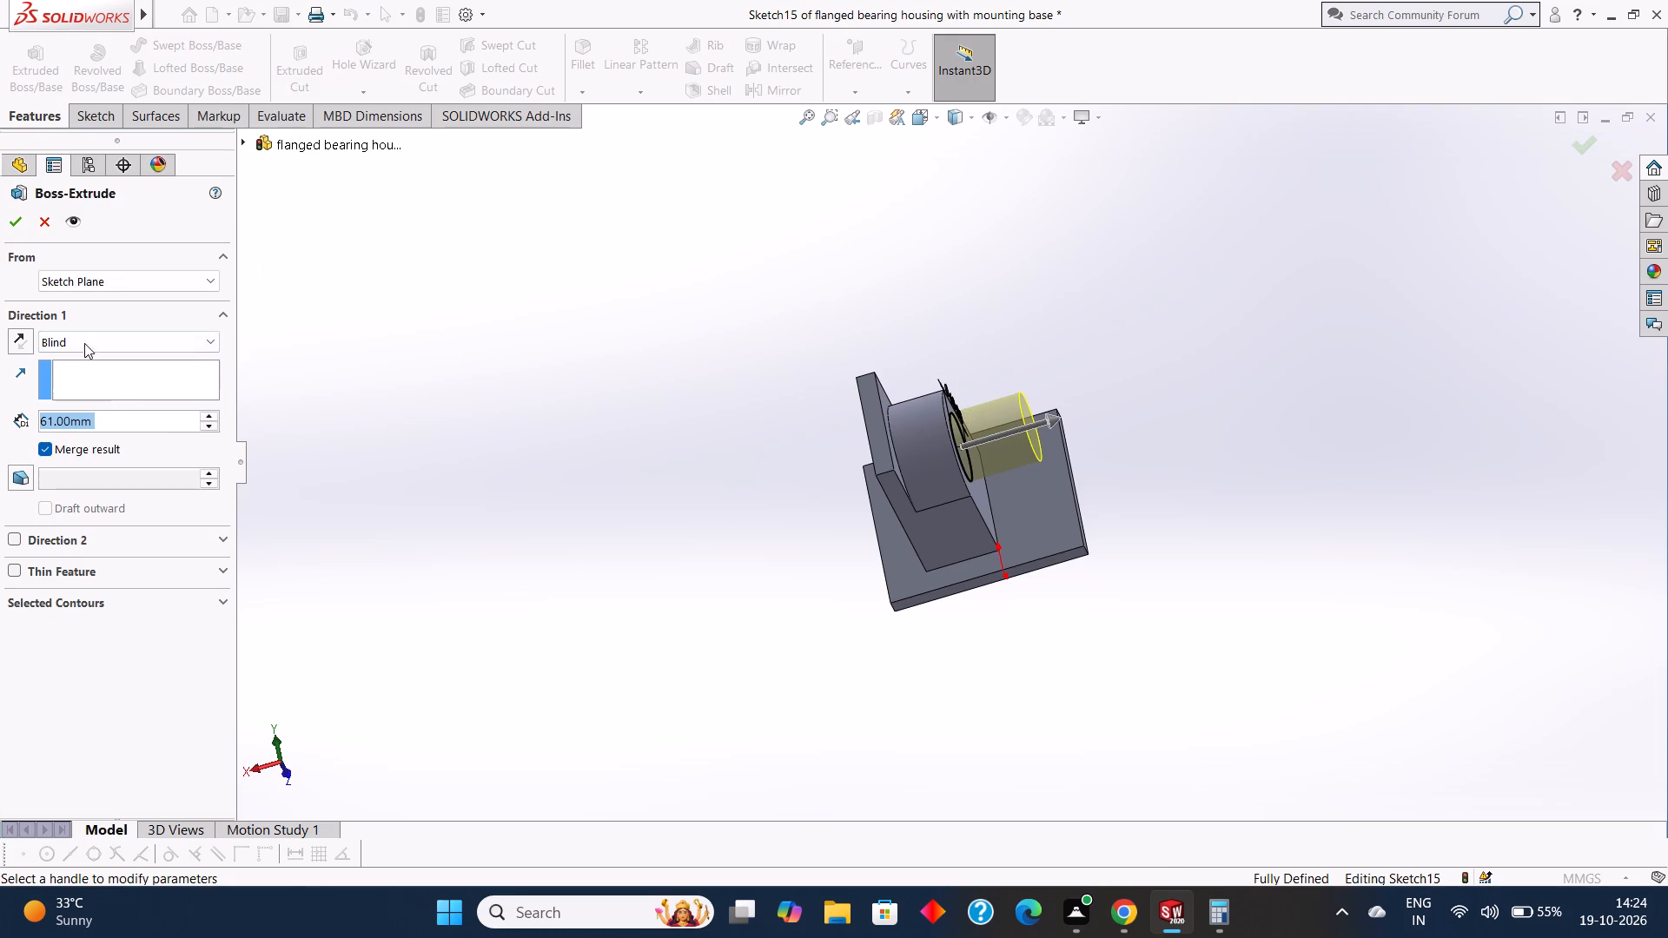
pyautogui.click(20, 227)
pyautogui.click(425, 393)
# Examine the cylindrical boss, upright and bored plate from several angles around the part.
pyautogui.moveTo(460, 403); pyautogui.dragTo(514, 365, button='middle')
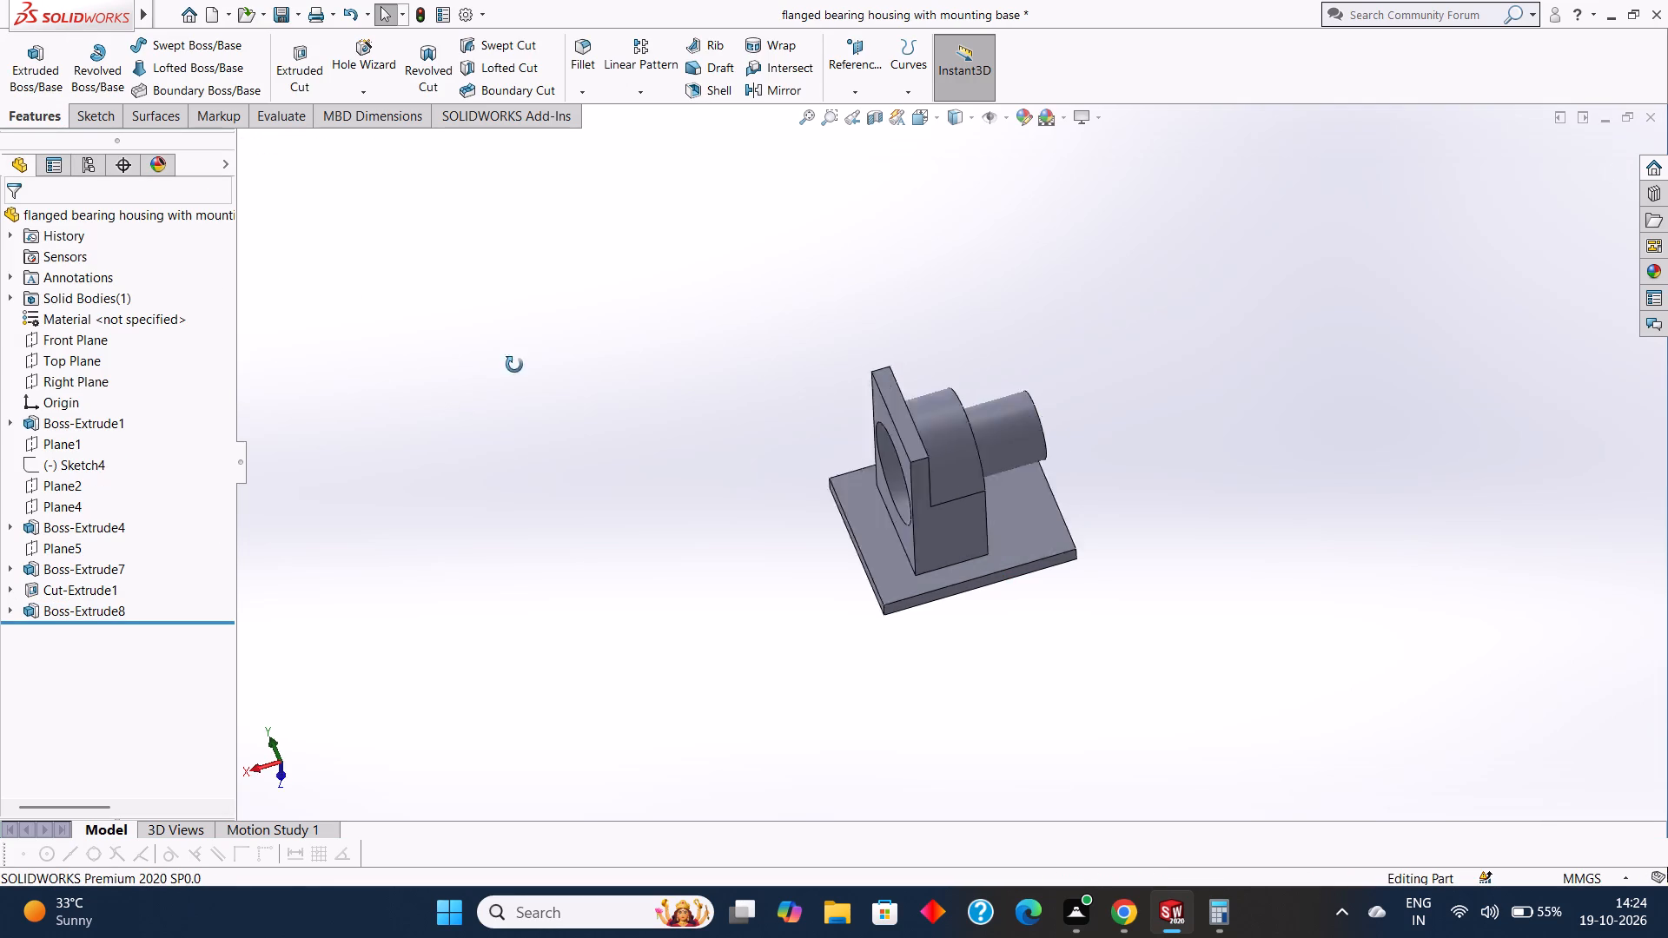
pyautogui.moveTo(514, 365); pyautogui.dragTo(525, 304, button='middle')
pyautogui.moveTo(586, 418); pyautogui.dragTo(599, 367, button='middle')
pyautogui.scroll(1, 584, 371)
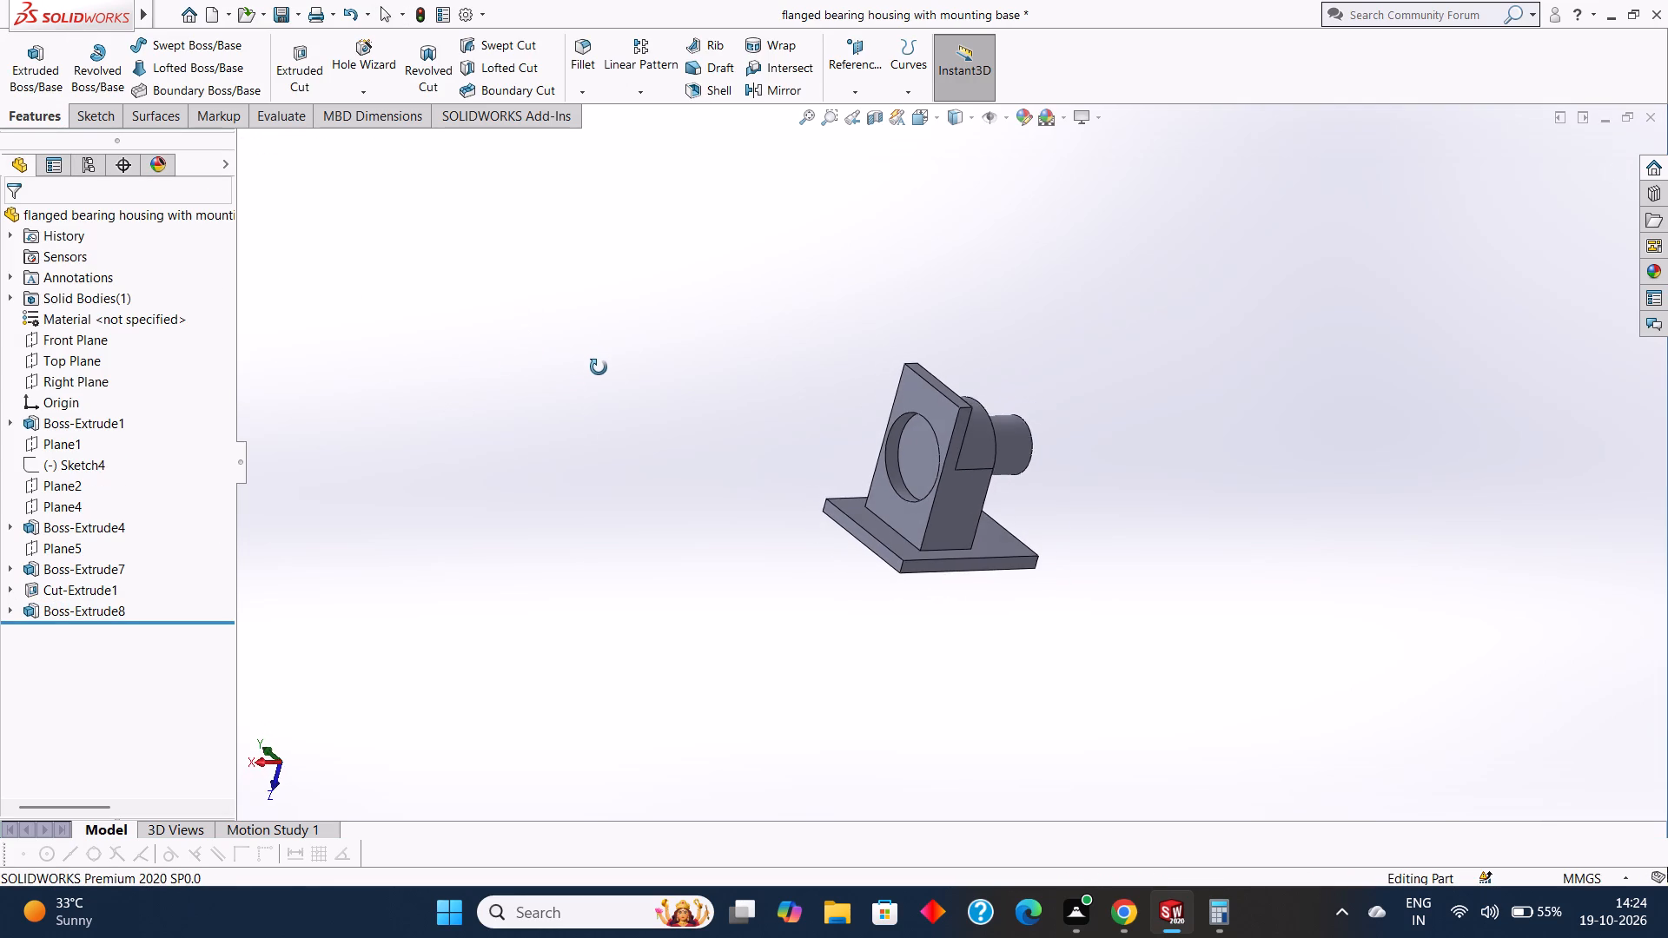
pyautogui.moveTo(599, 367); pyautogui.dragTo(595, 386, button='middle')
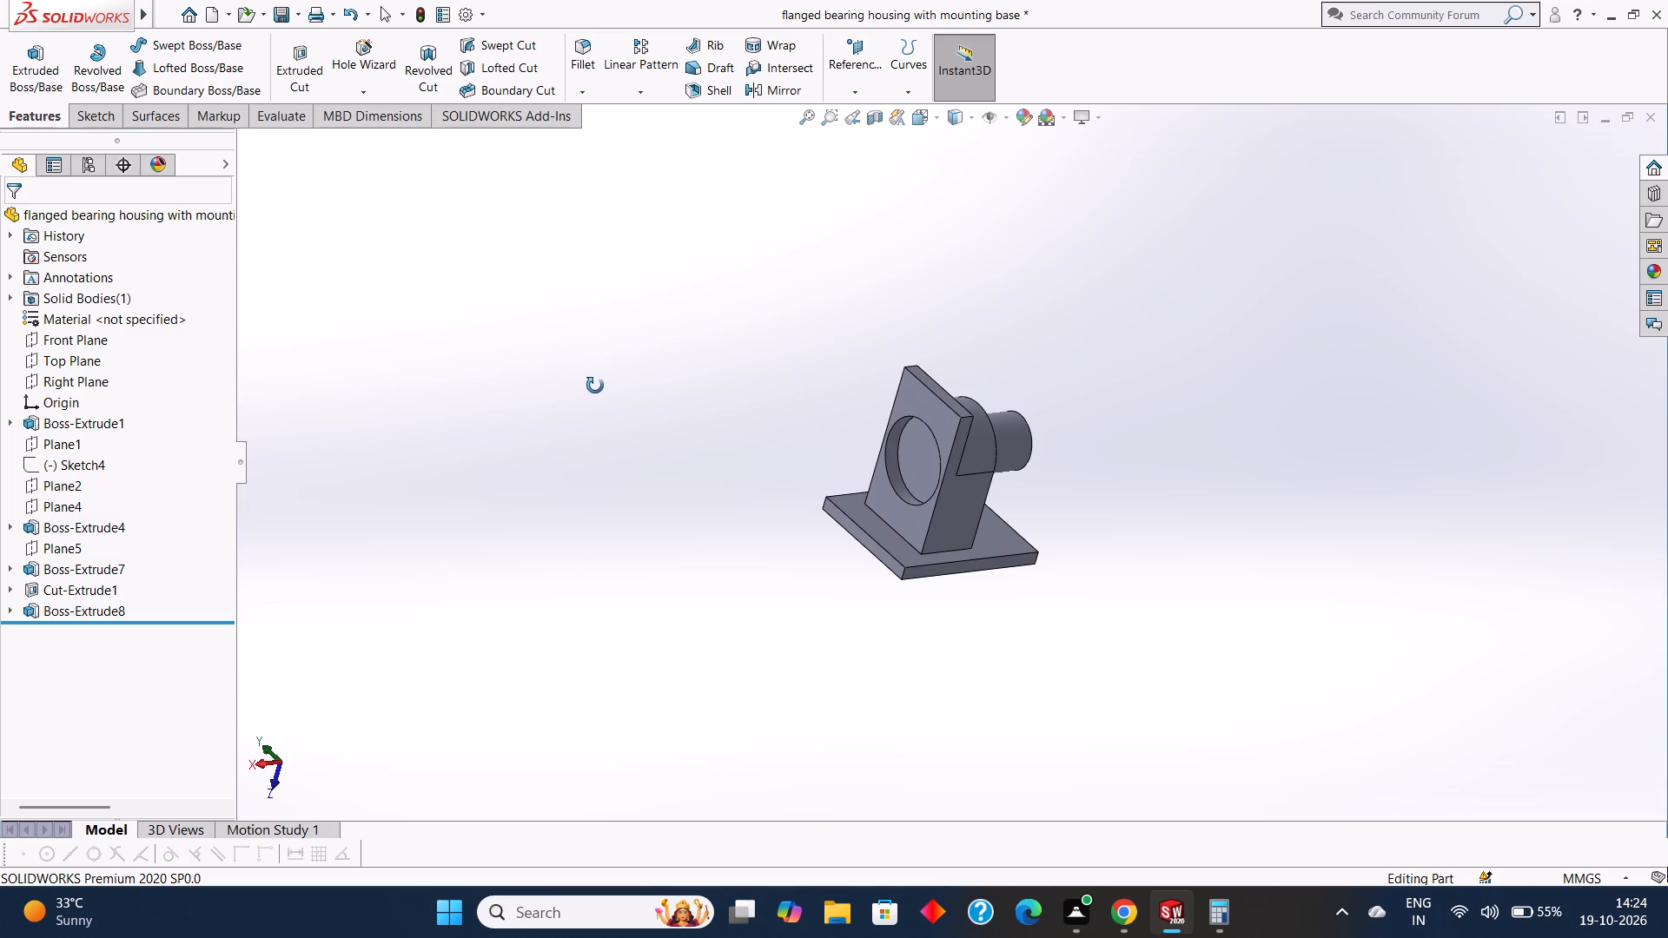
pyautogui.moveTo(595, 386); pyautogui.dragTo(599, 373, button='middle')
pyautogui.scroll(-2, 583, 397)
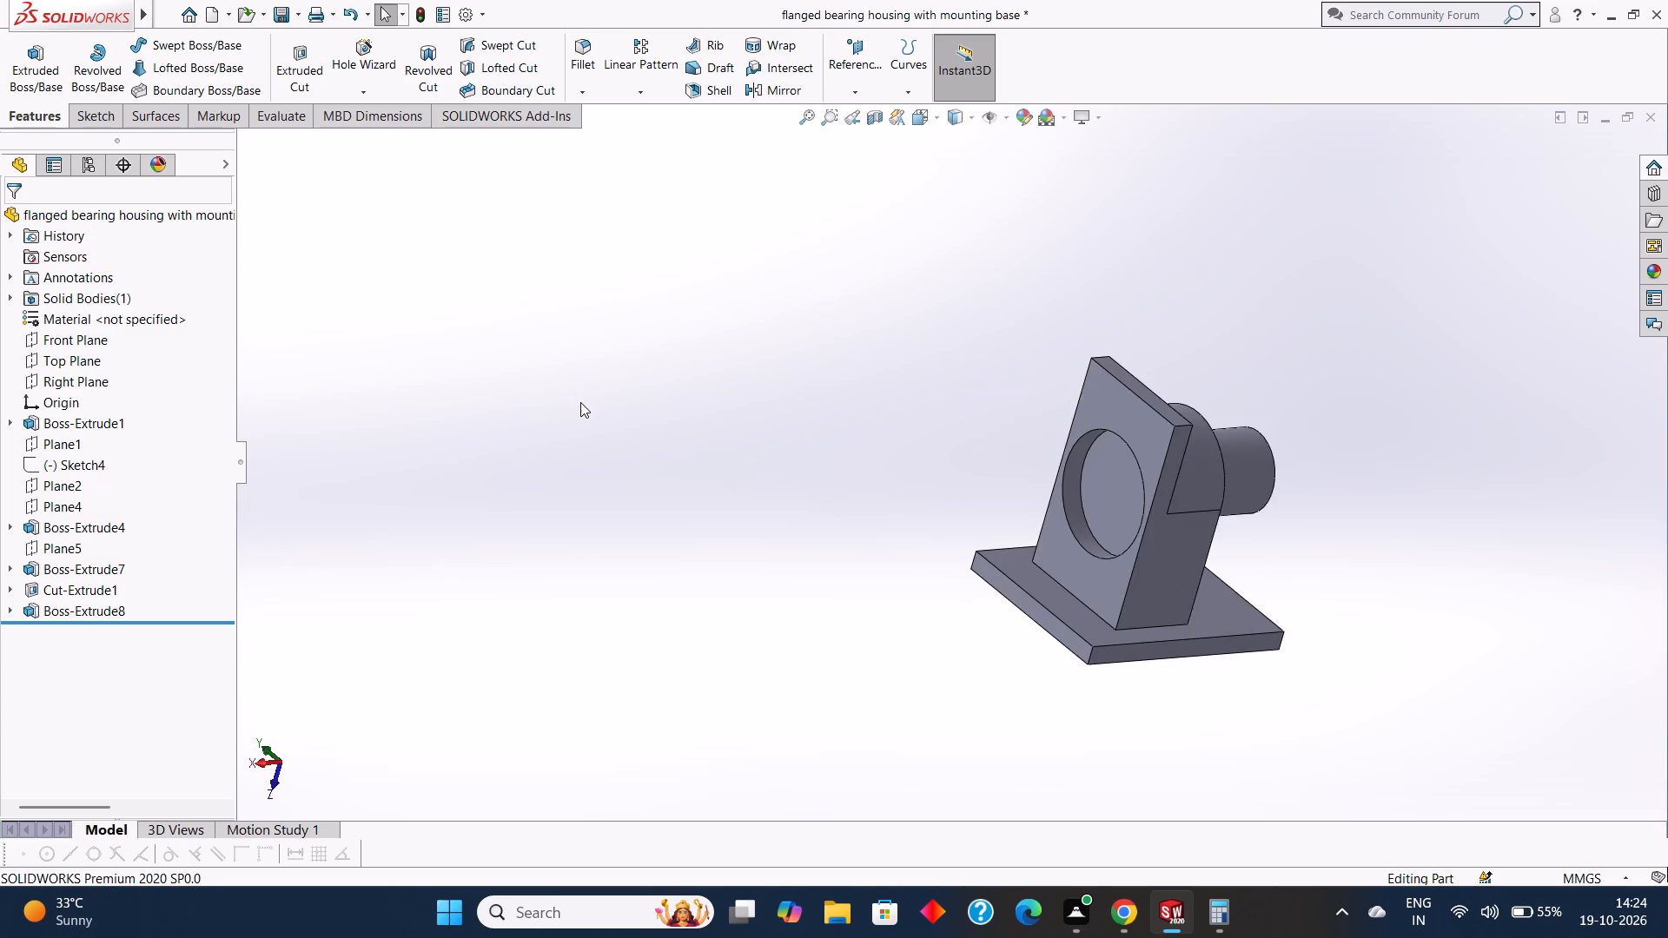
pyautogui.scroll(3, 580, 410)
pyautogui.moveTo(618, 432); pyautogui.dragTo(570, 400, button='middle')
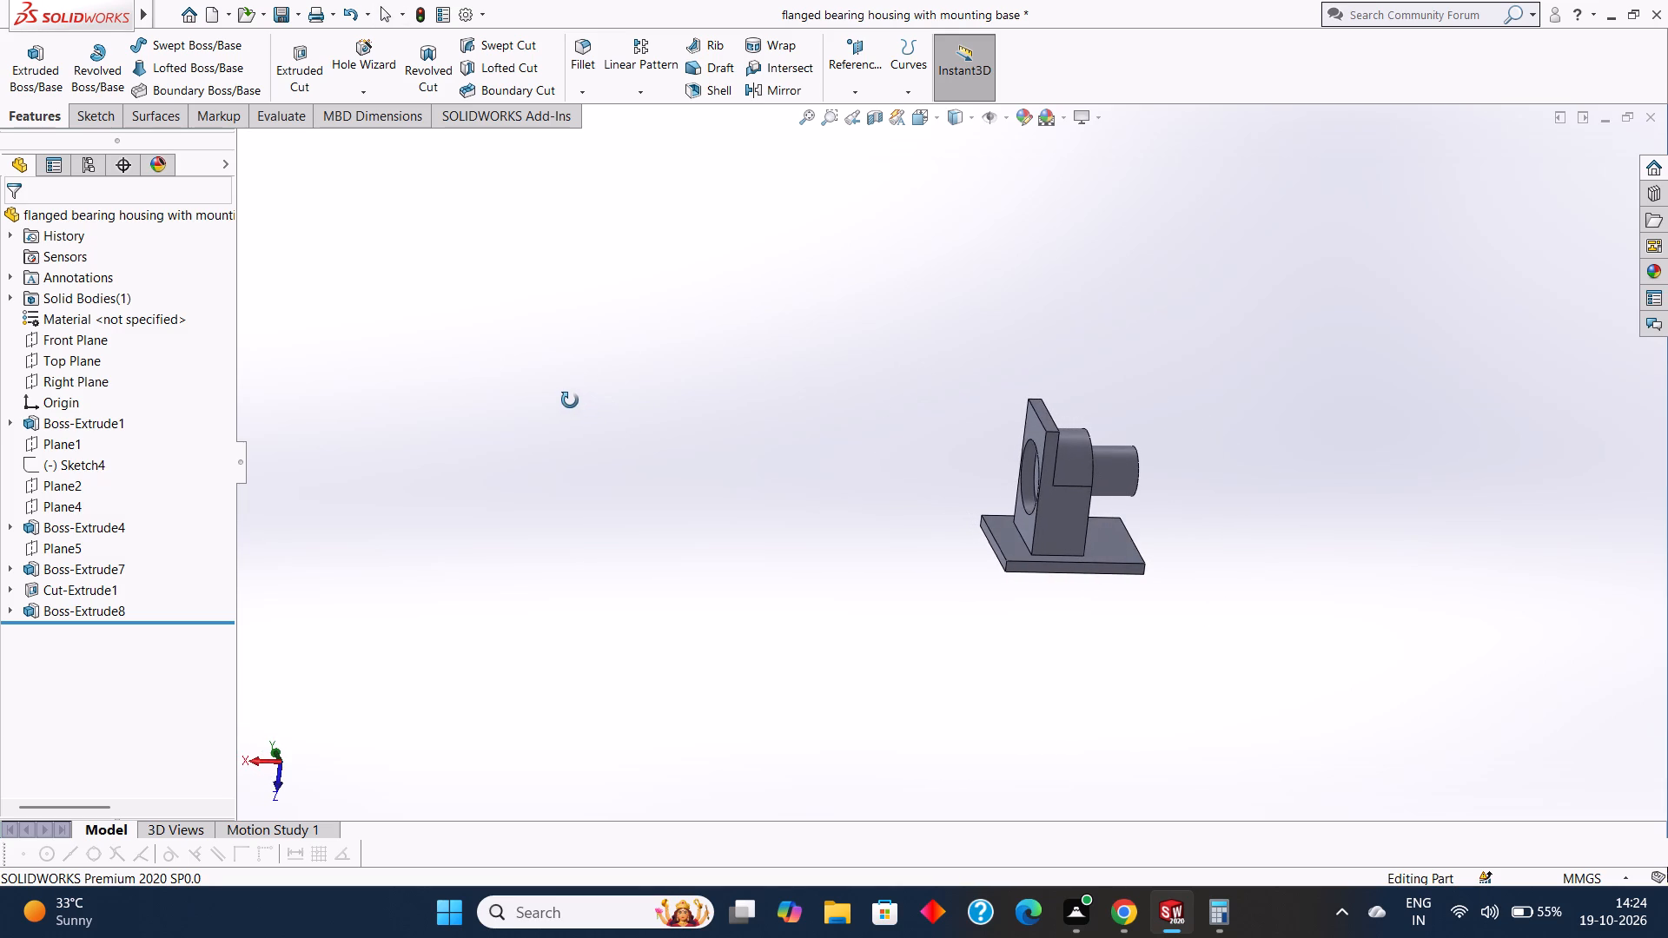
pyautogui.moveTo(570, 400); pyautogui.dragTo(846, 545, button='middle')
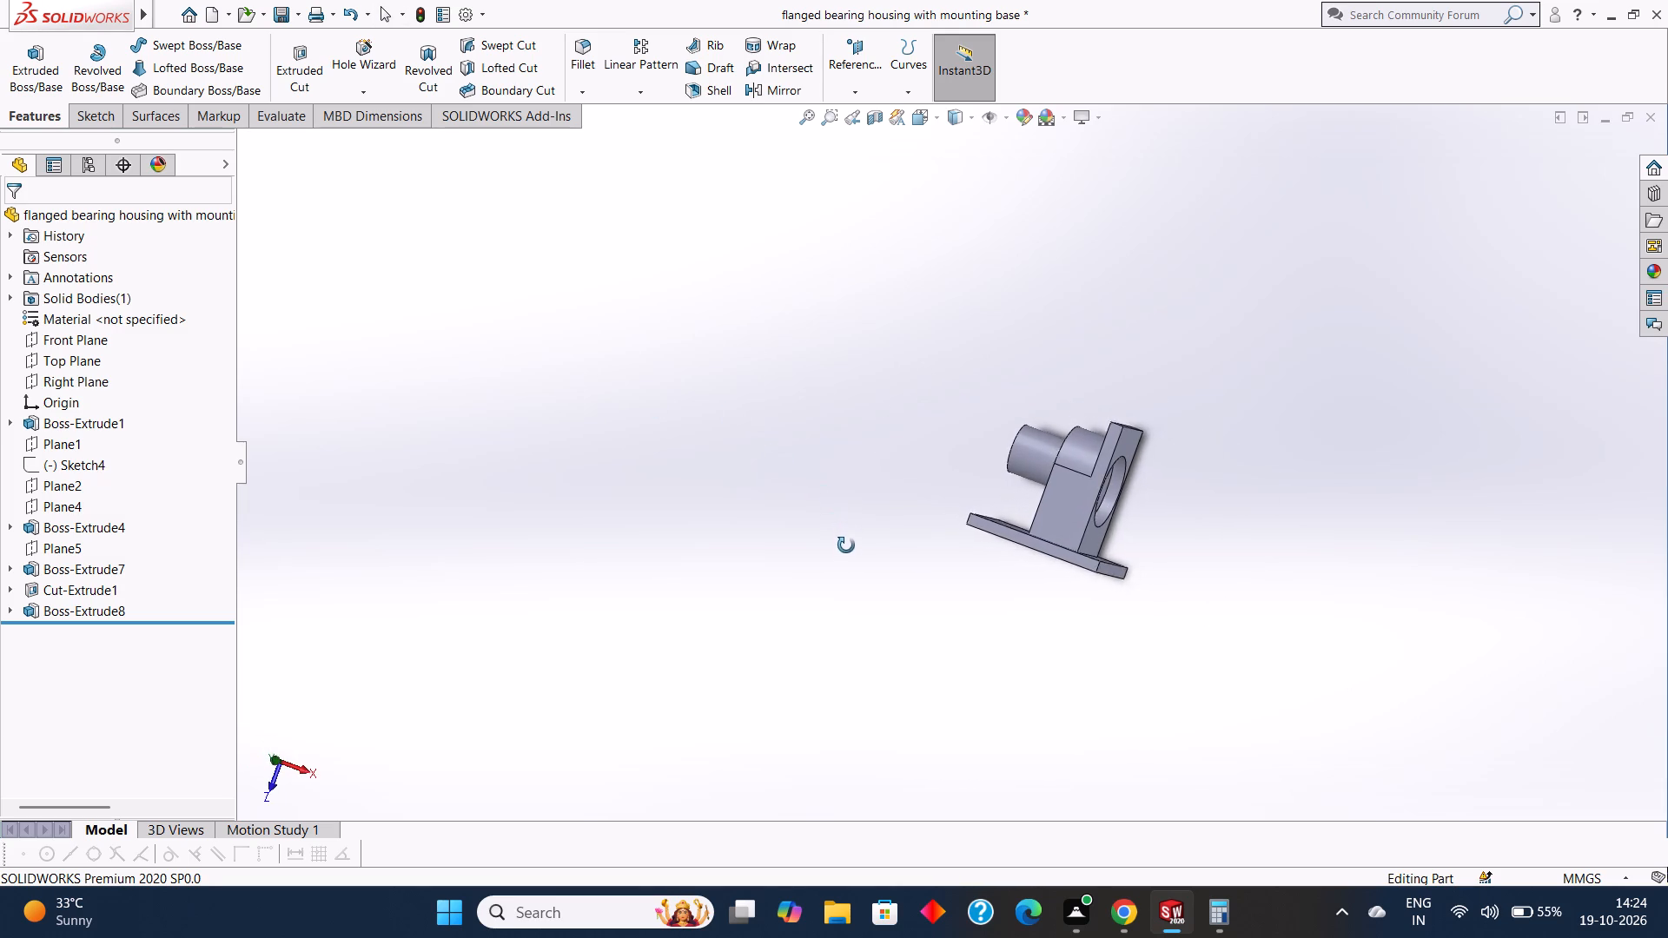
pyautogui.moveTo(846, 545); pyautogui.dragTo(853, 565, button='middle')
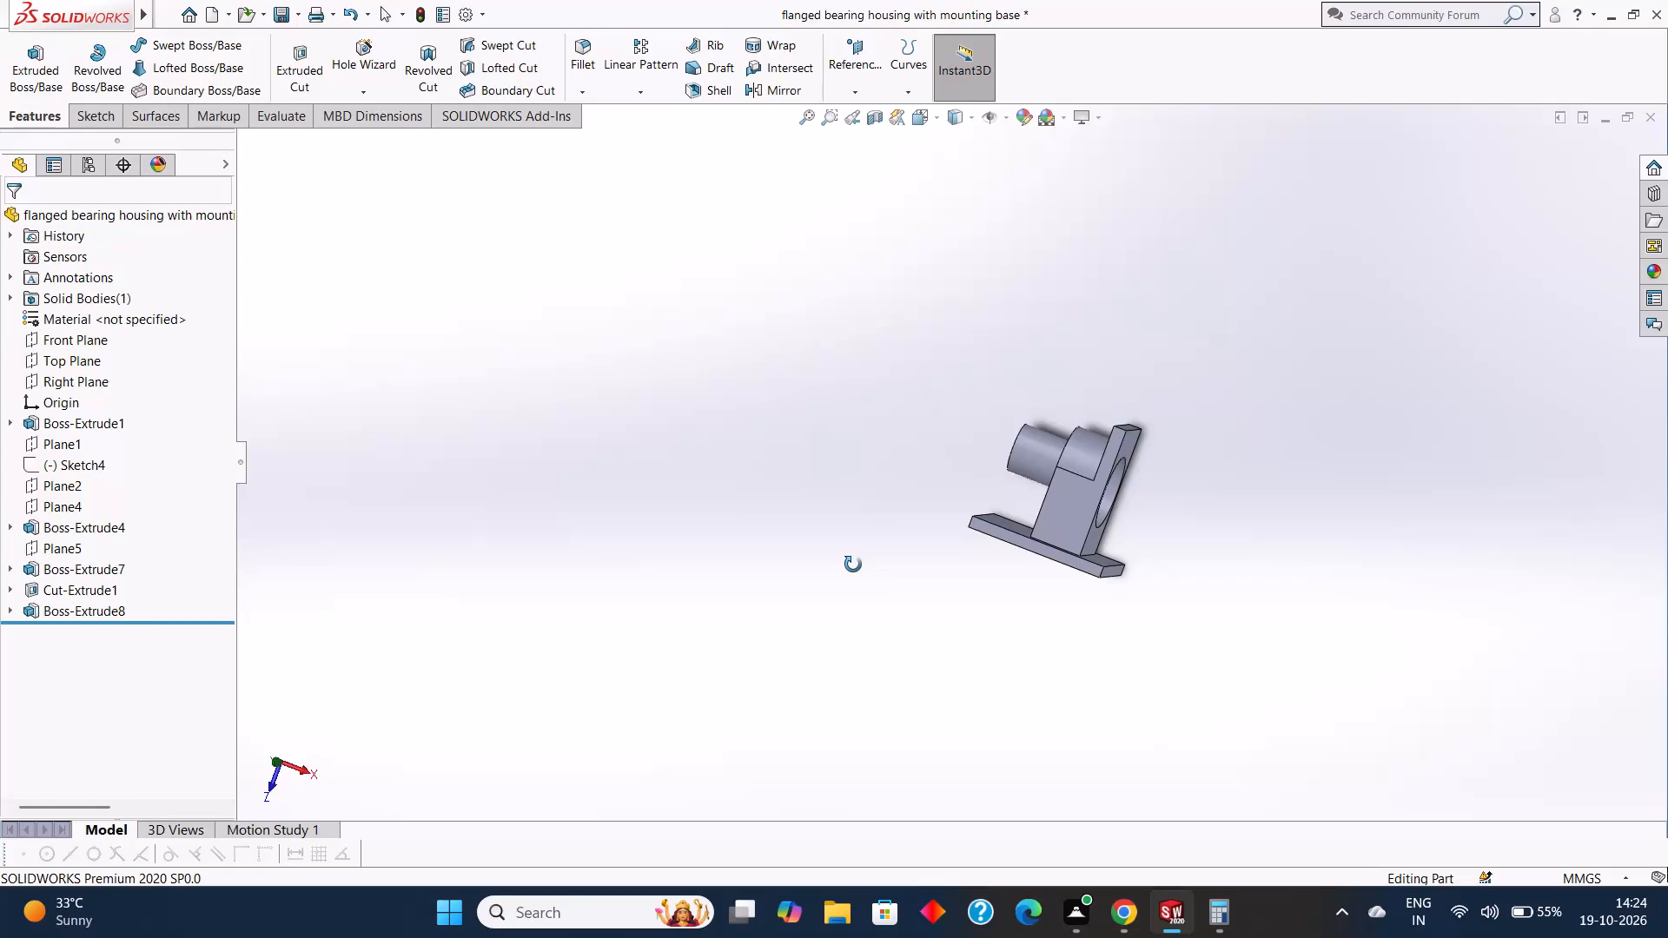
pyautogui.moveTo(853, 565); pyautogui.dragTo(897, 585, button='middle')
pyautogui.moveTo(862, 571); pyautogui.dragTo(864, 578, button='middle')
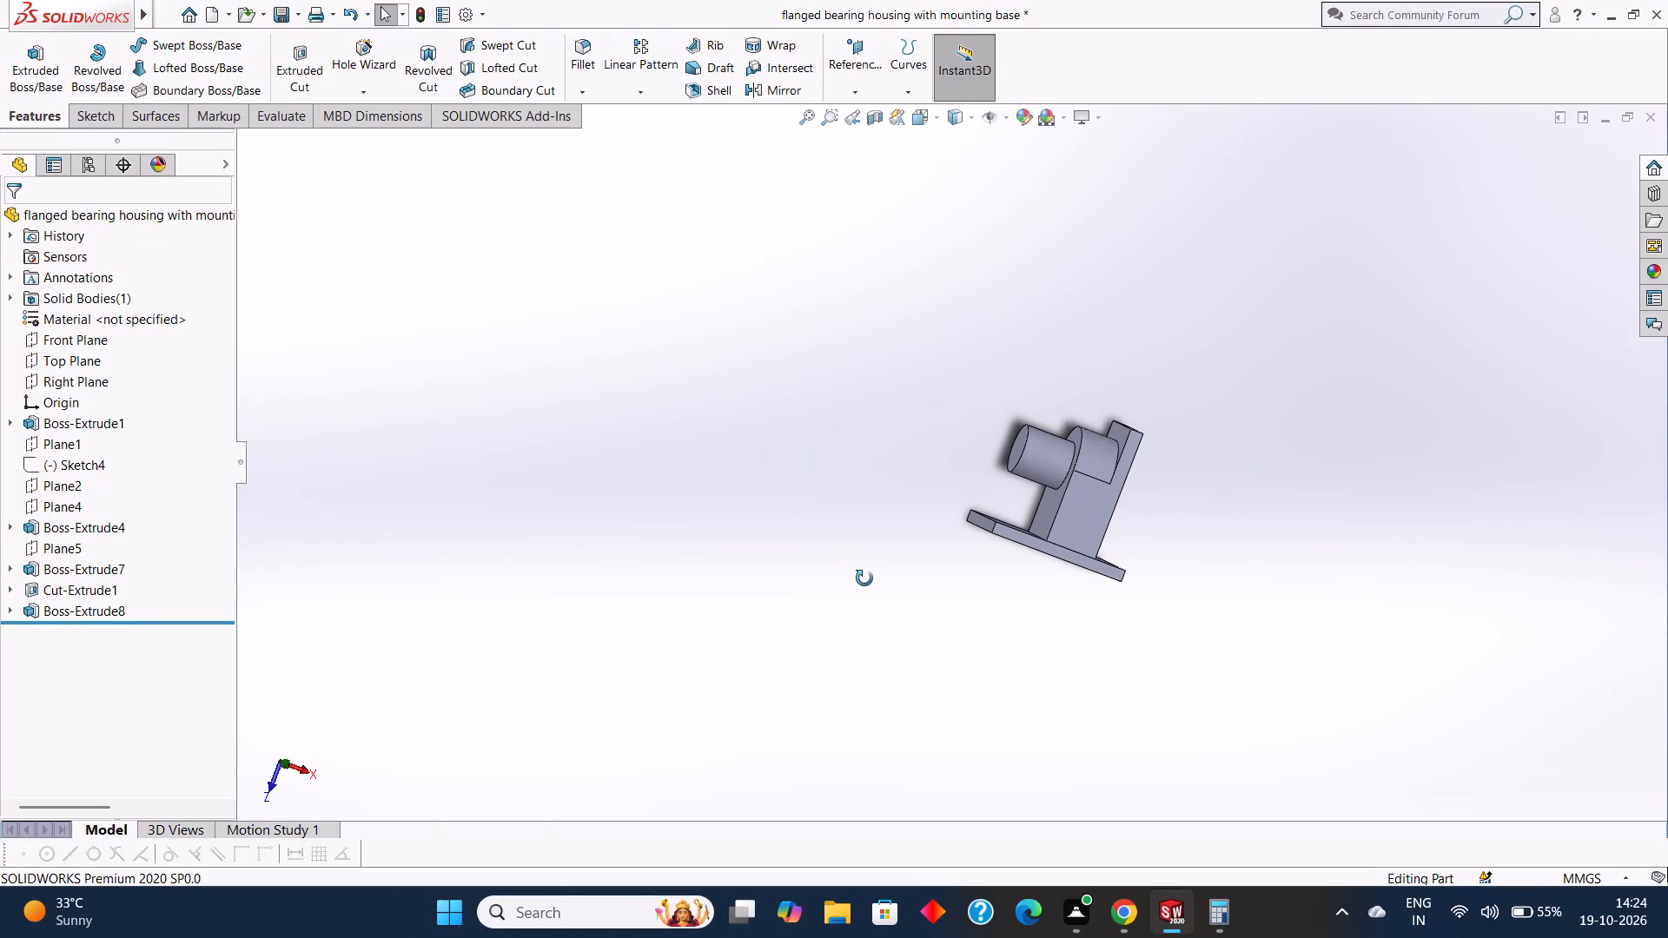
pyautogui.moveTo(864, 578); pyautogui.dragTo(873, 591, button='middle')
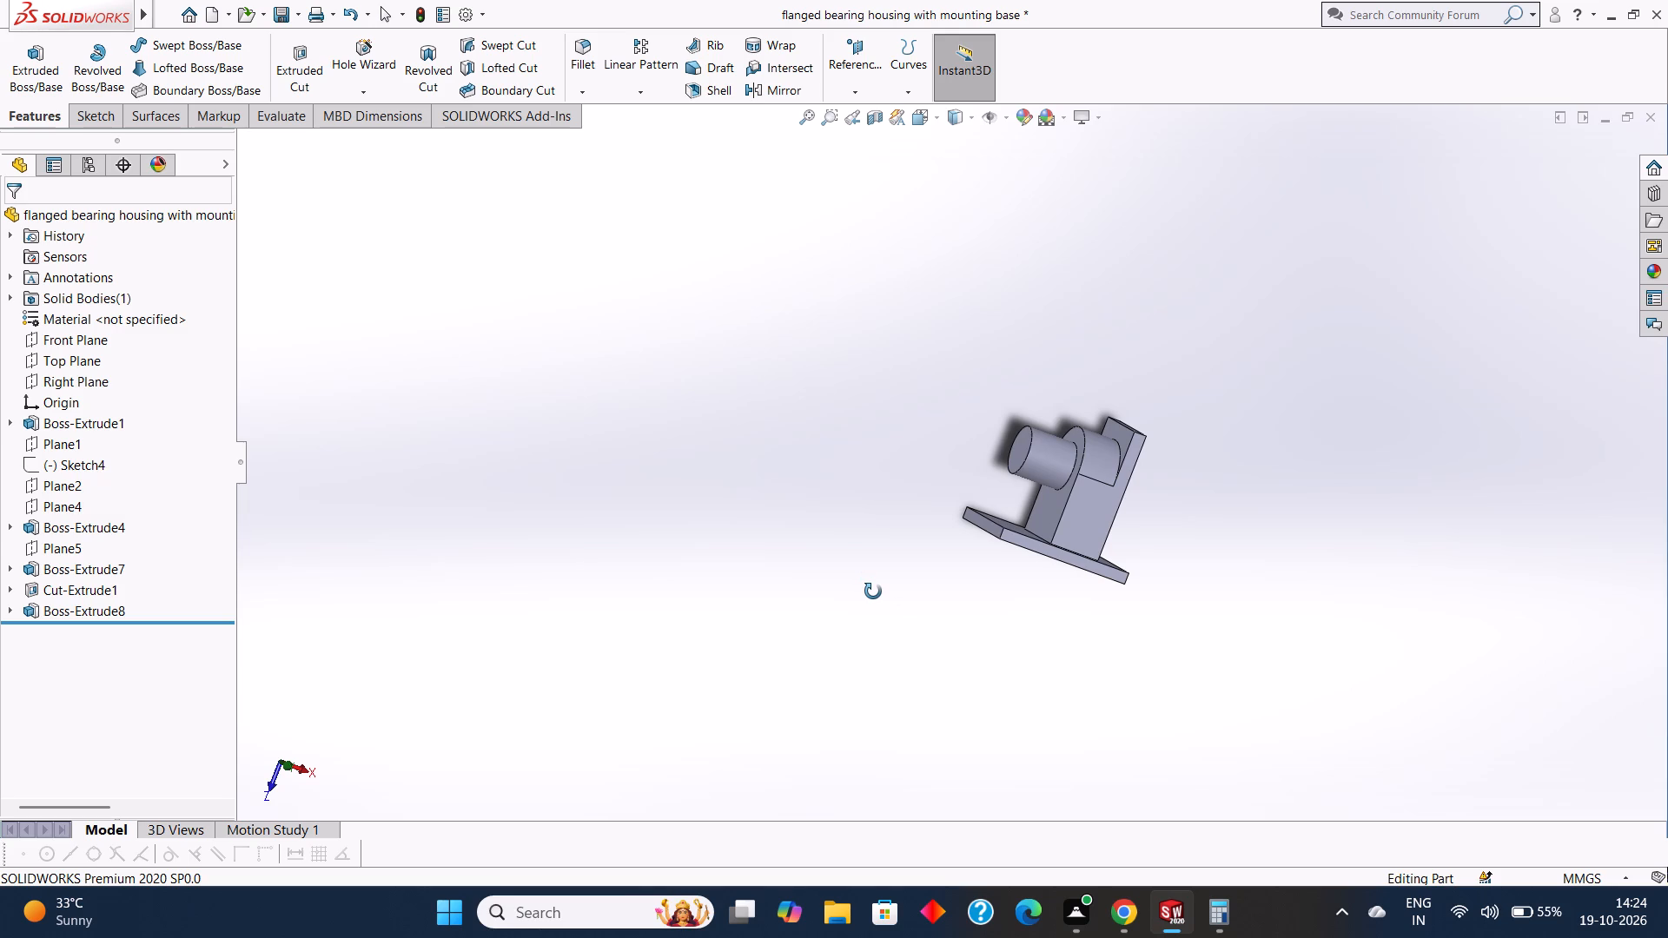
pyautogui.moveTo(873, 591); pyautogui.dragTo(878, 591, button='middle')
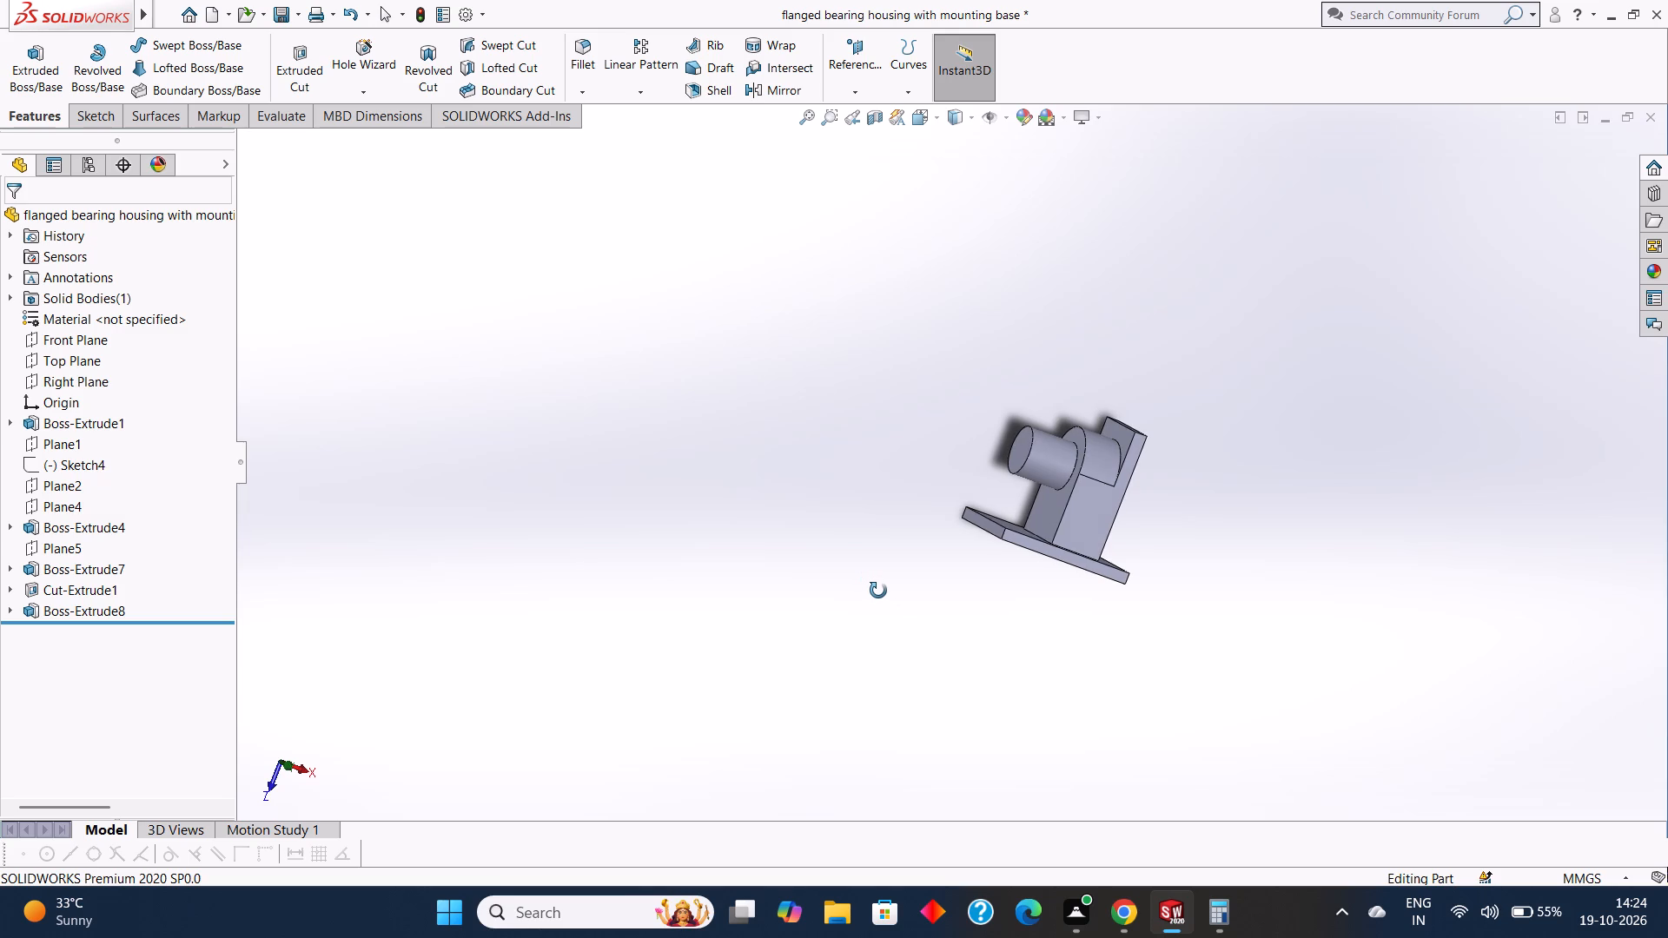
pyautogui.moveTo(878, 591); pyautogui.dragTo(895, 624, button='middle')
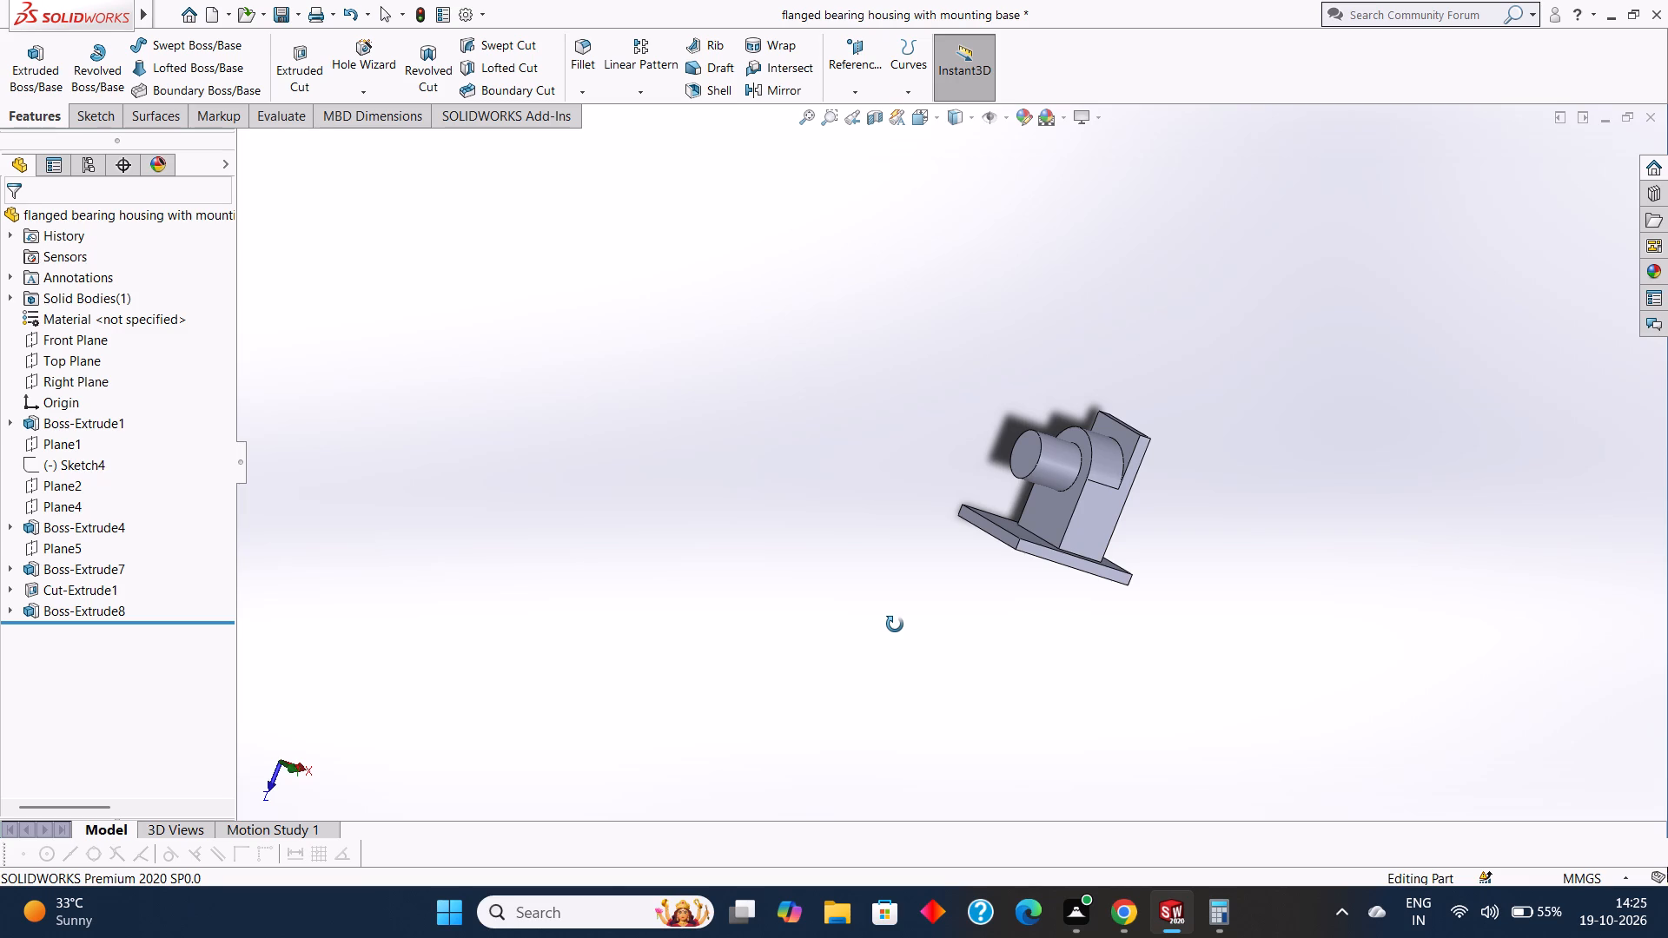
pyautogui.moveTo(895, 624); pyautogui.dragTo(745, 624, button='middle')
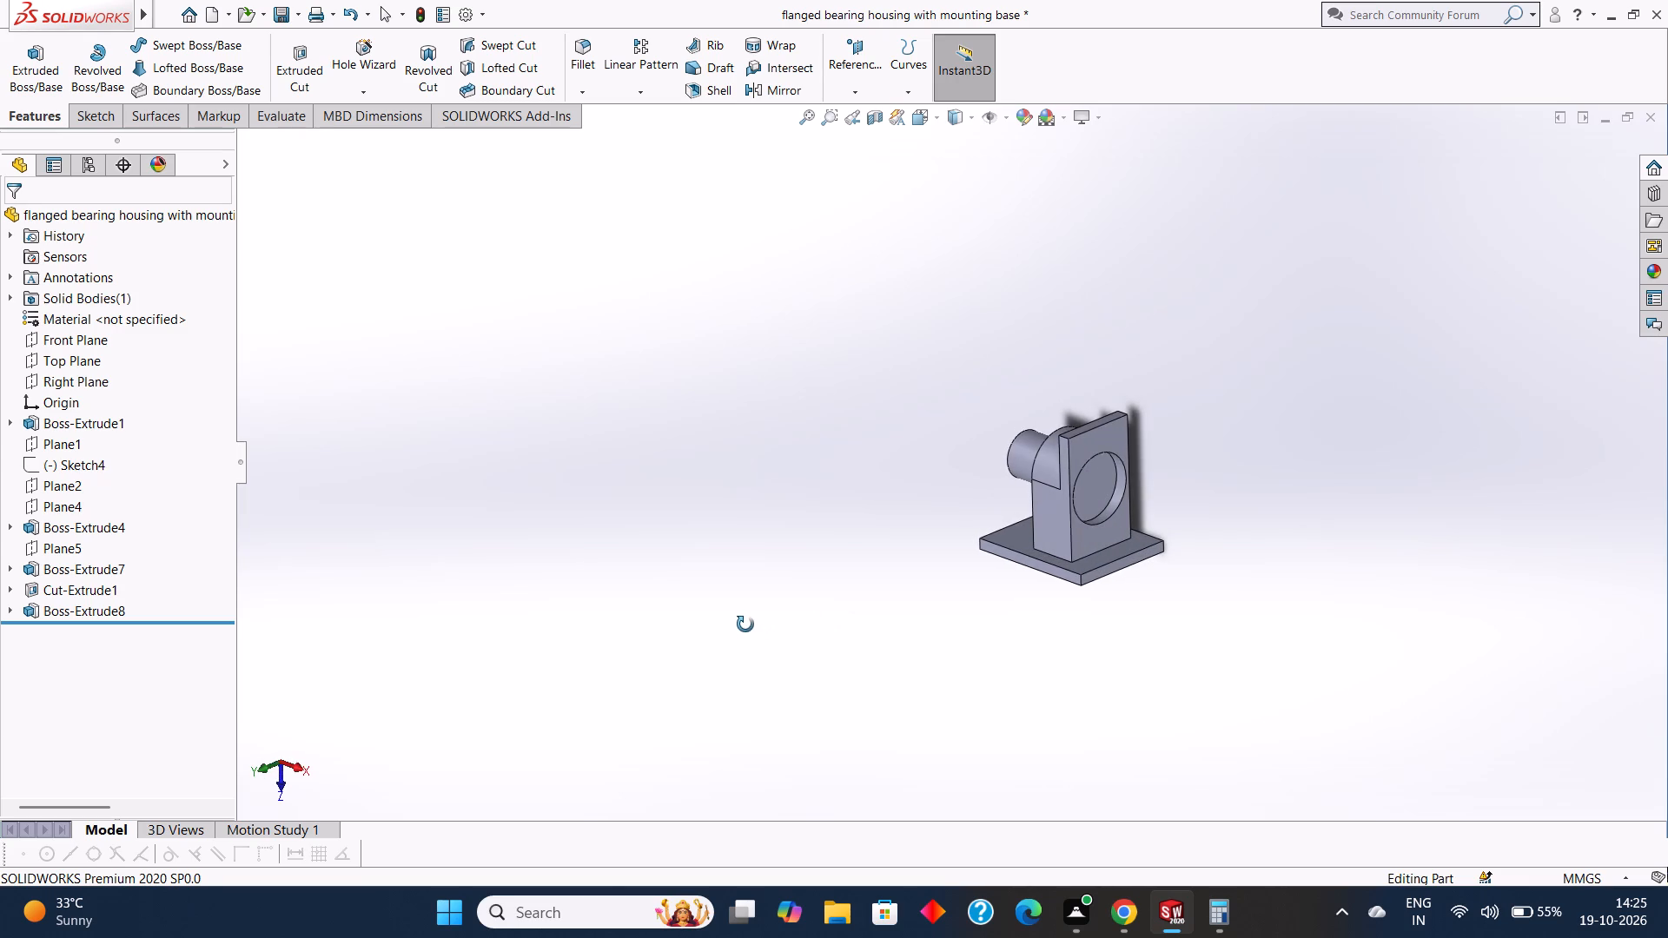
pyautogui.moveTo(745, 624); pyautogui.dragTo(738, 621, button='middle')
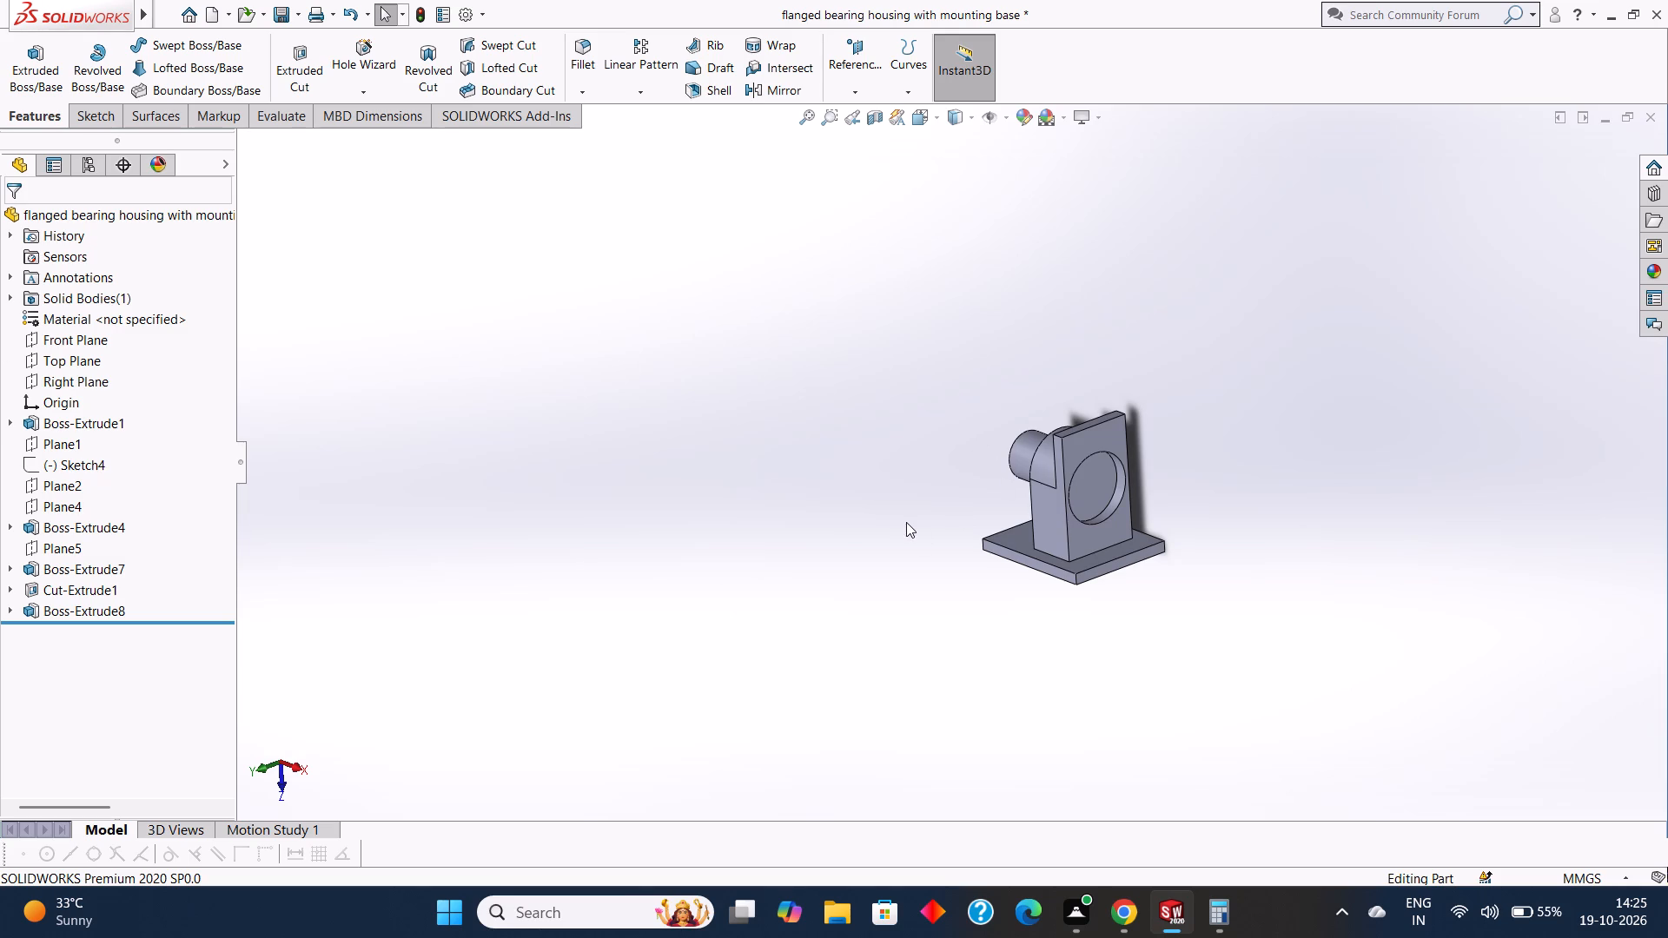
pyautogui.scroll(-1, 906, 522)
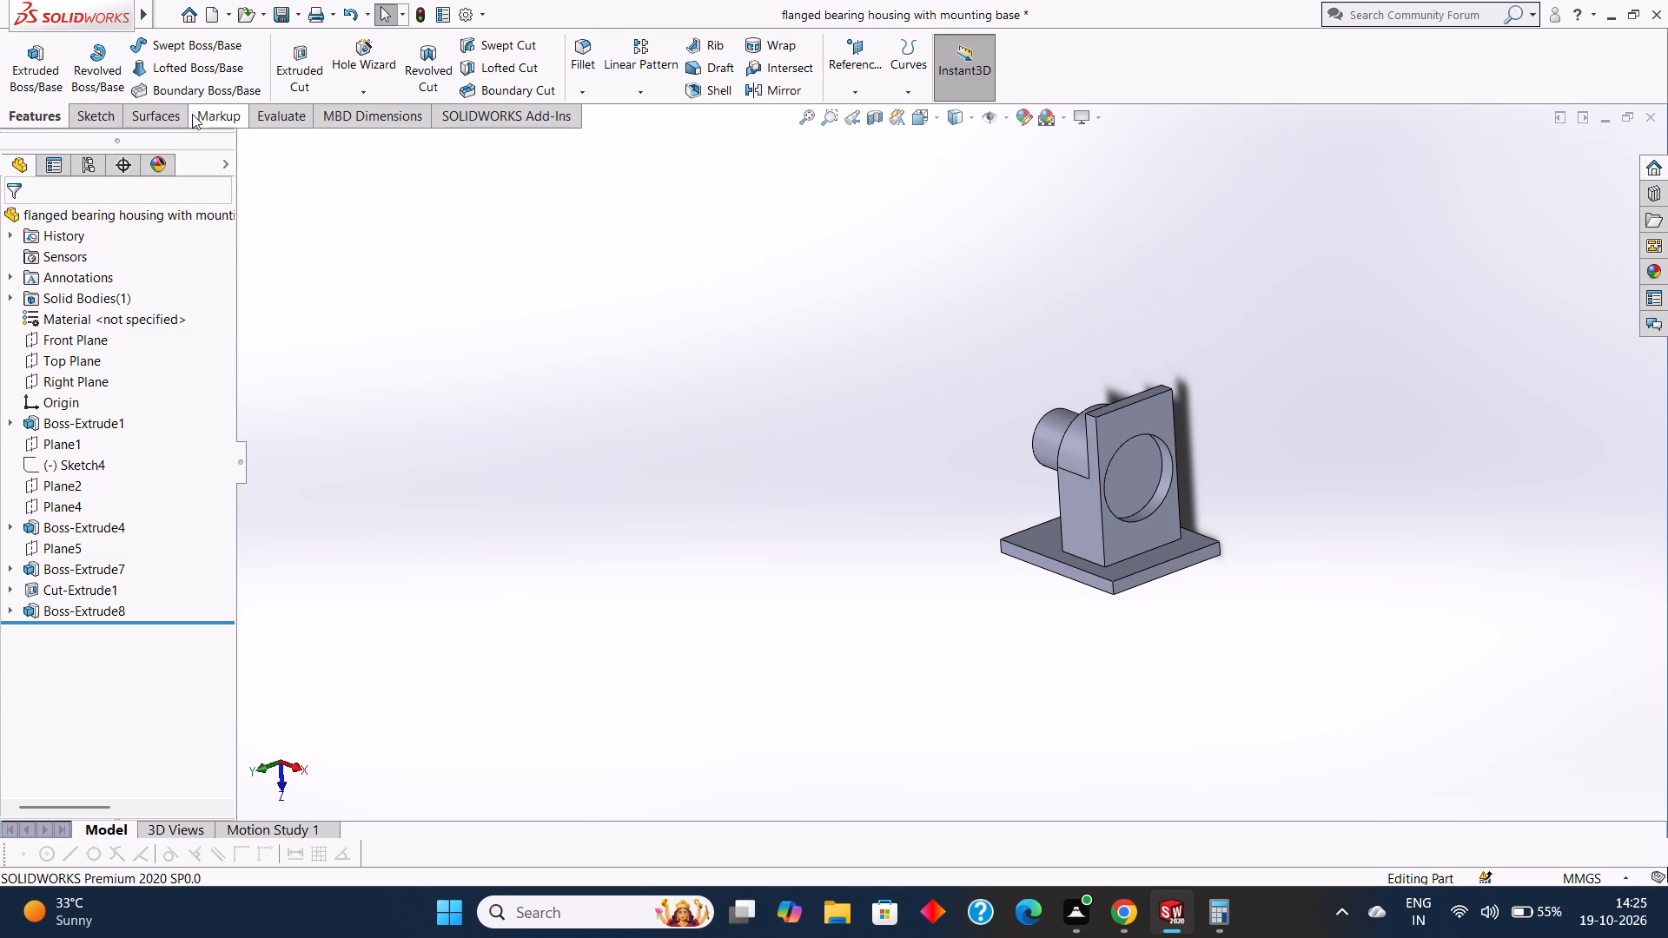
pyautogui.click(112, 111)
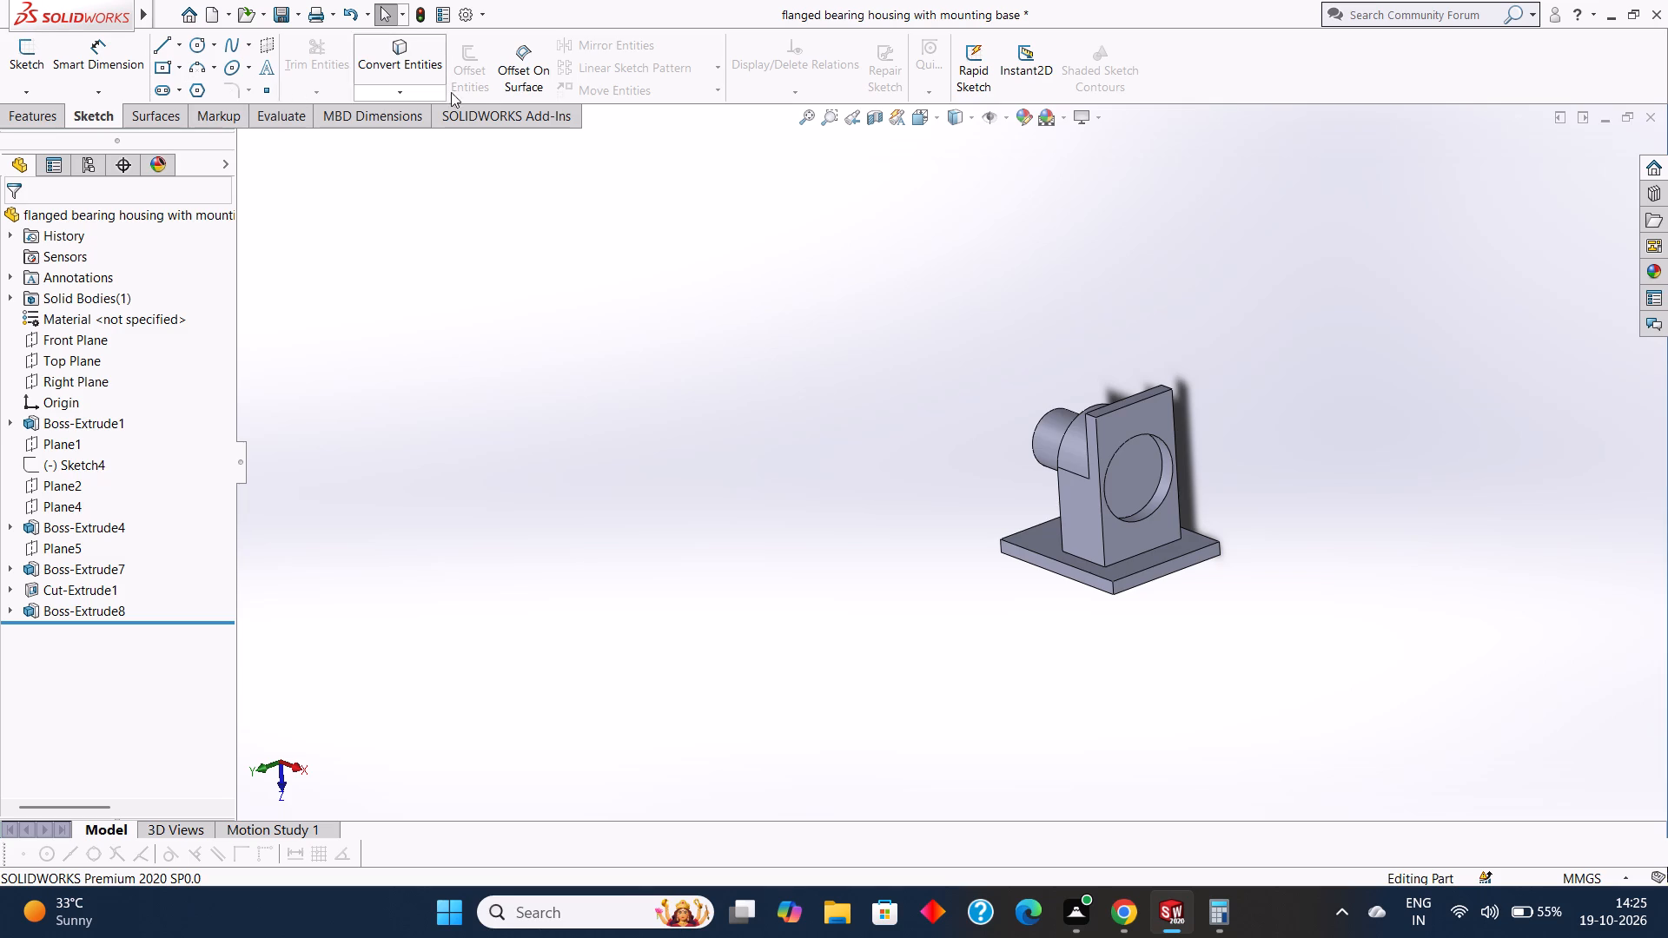
# Fillet the four vertical corner edges of the base plate with a symmetric 18 mm radius.
pyautogui.click(43, 122)
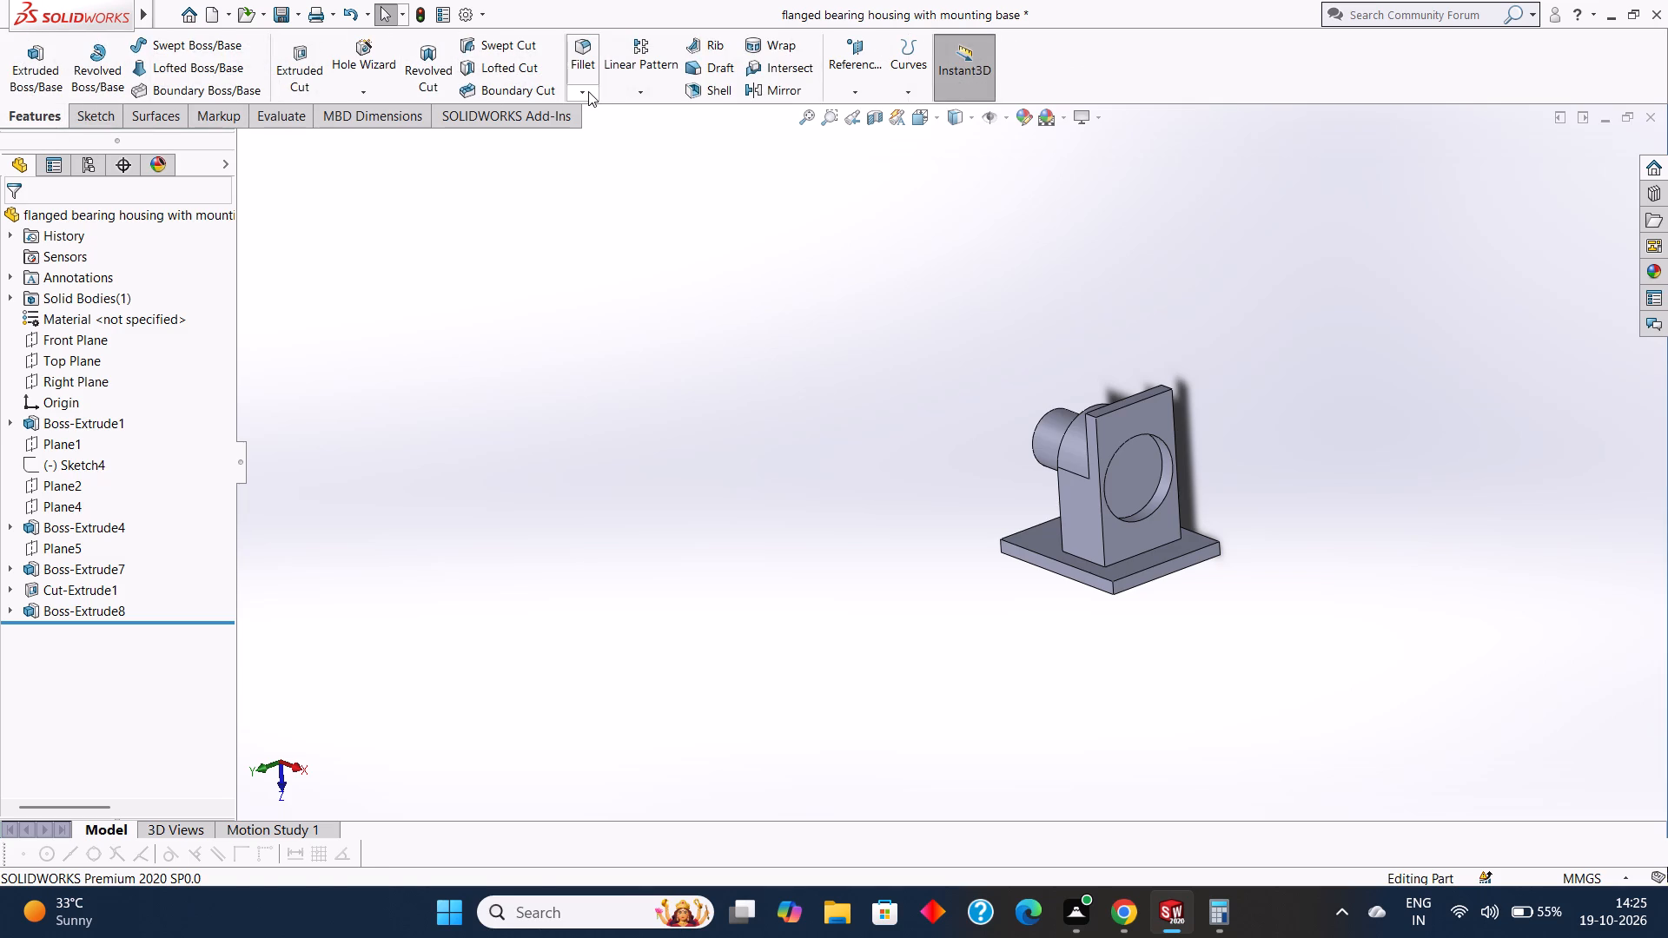
pyautogui.click(588, 91)
pyautogui.click(599, 114)
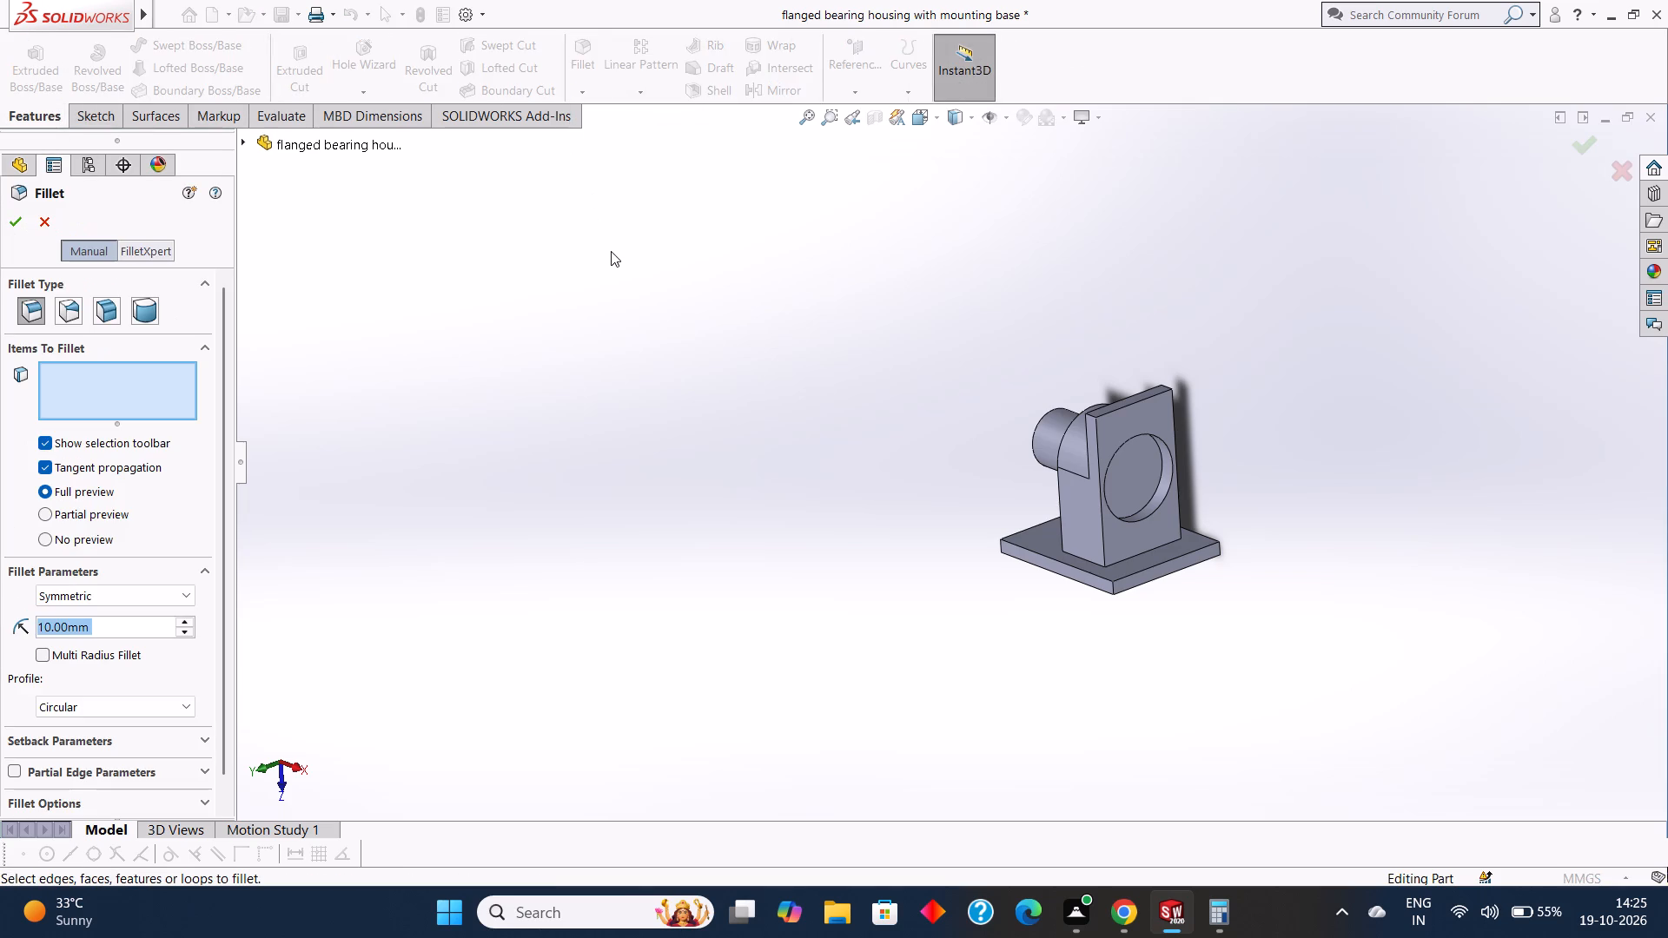
pyautogui.write('18')
pyautogui.press('Return')
pyautogui.scroll(-2, 1242, 552)
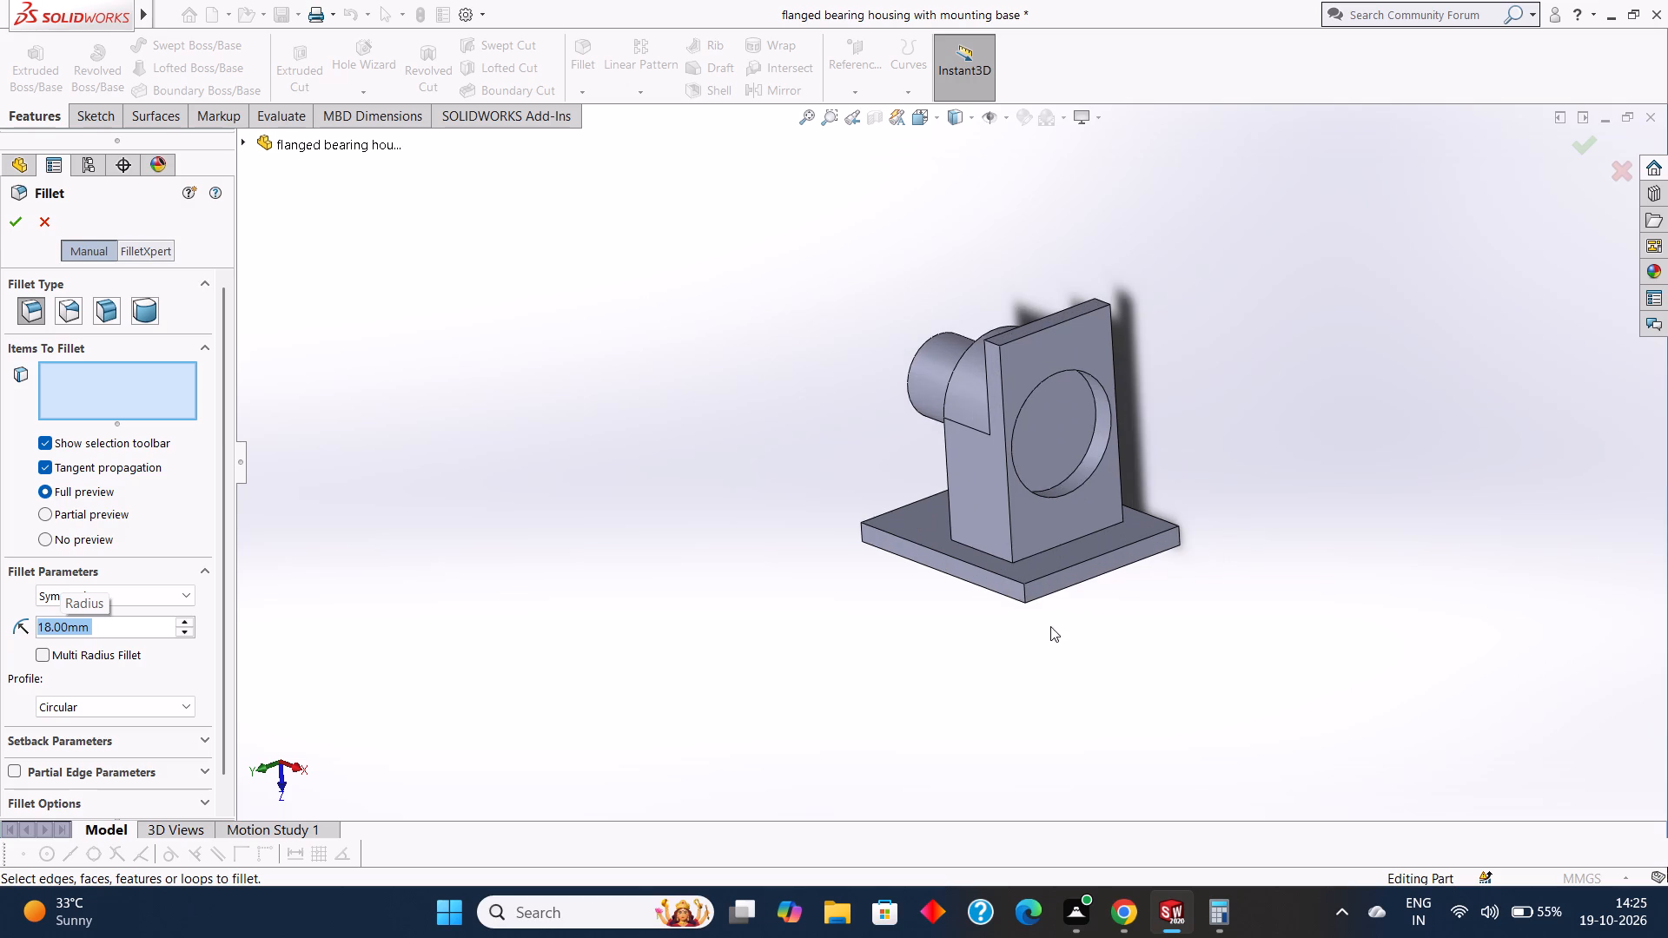
pyautogui.scroll(-2, 1030, 626)
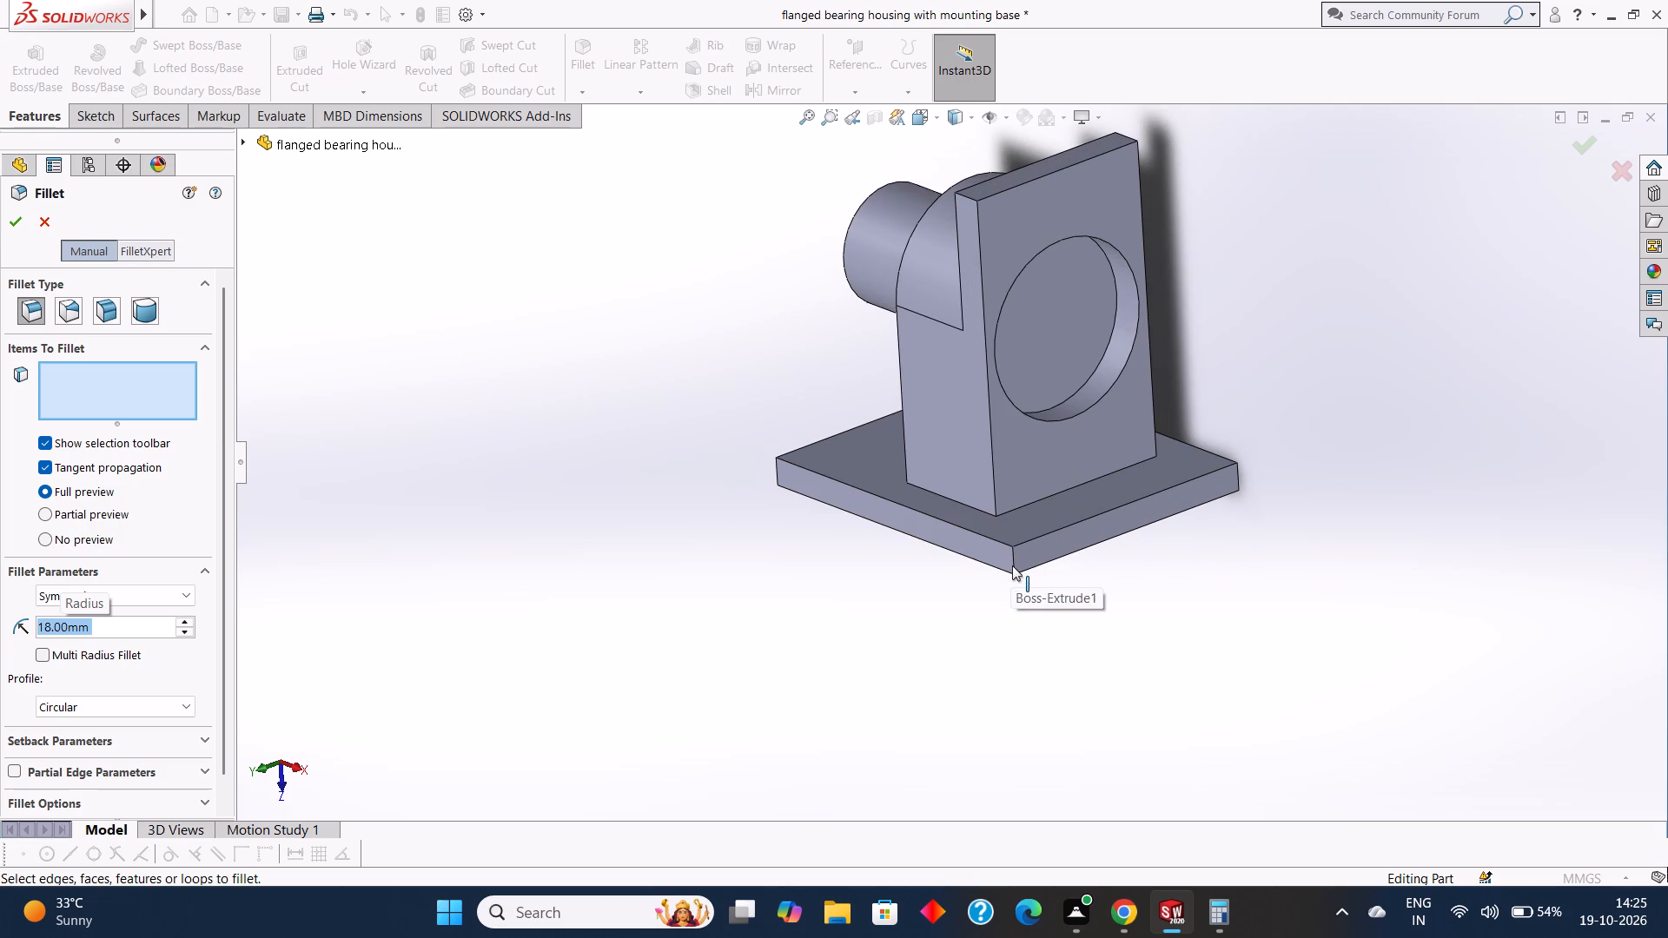
pyautogui.click(1012, 565)
pyautogui.moveTo(1424, 473); pyautogui.dragTo(1280, 532, button='middle')
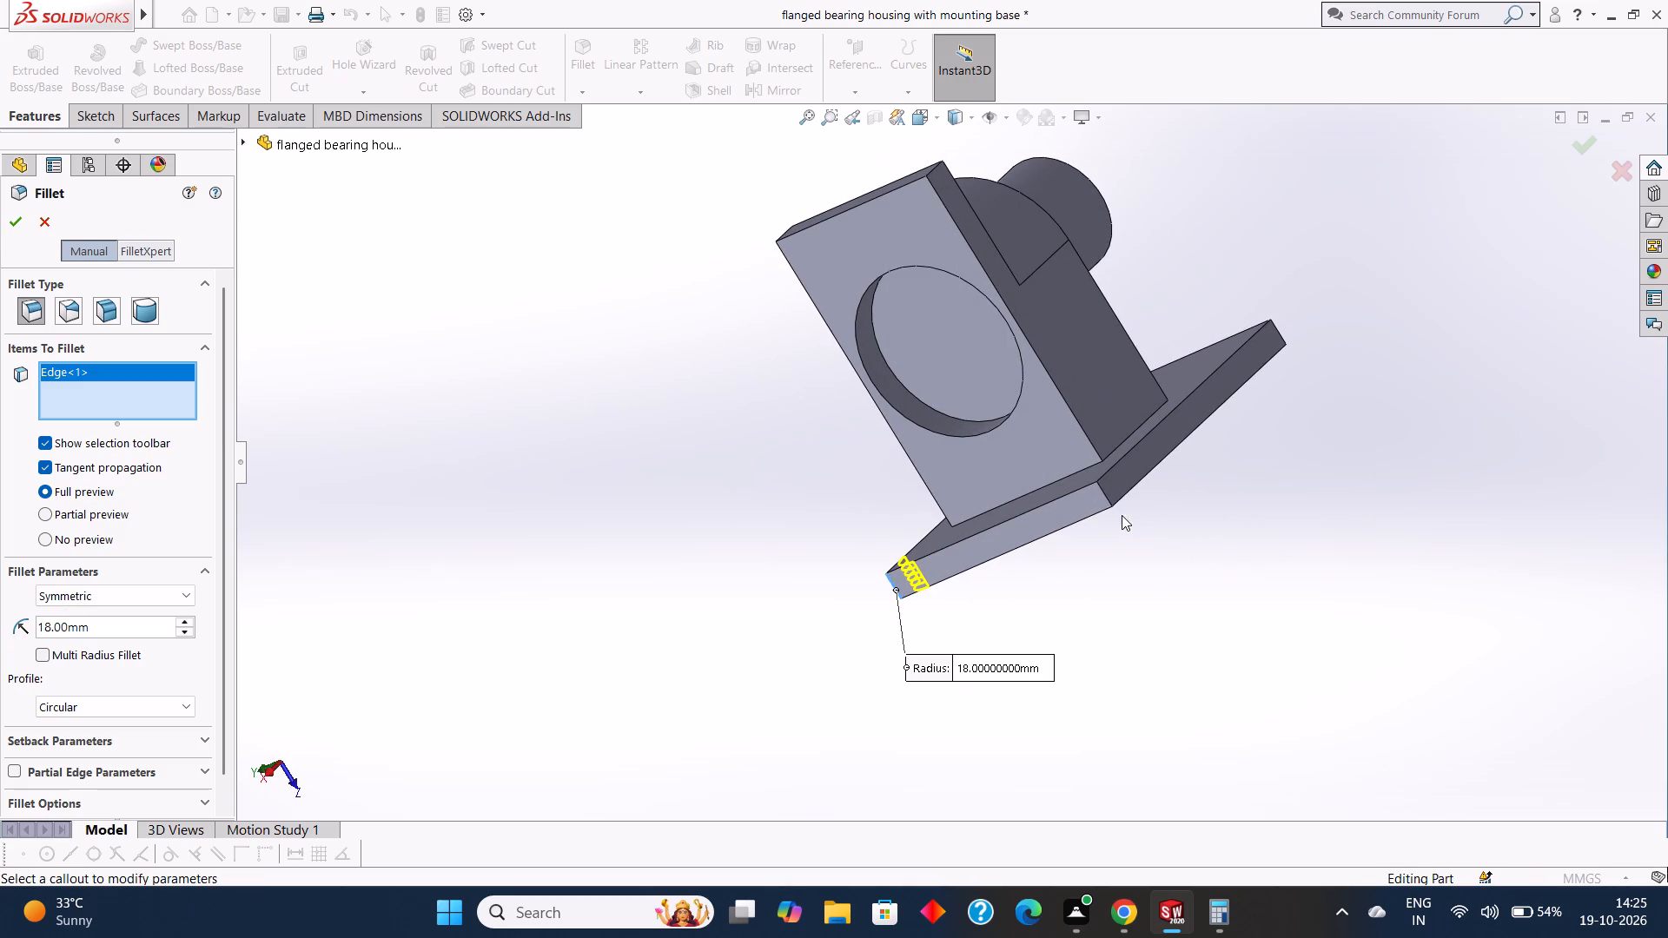
pyautogui.click(1104, 493)
pyautogui.moveTo(1439, 284); pyautogui.dragTo(1417, 307, button='middle')
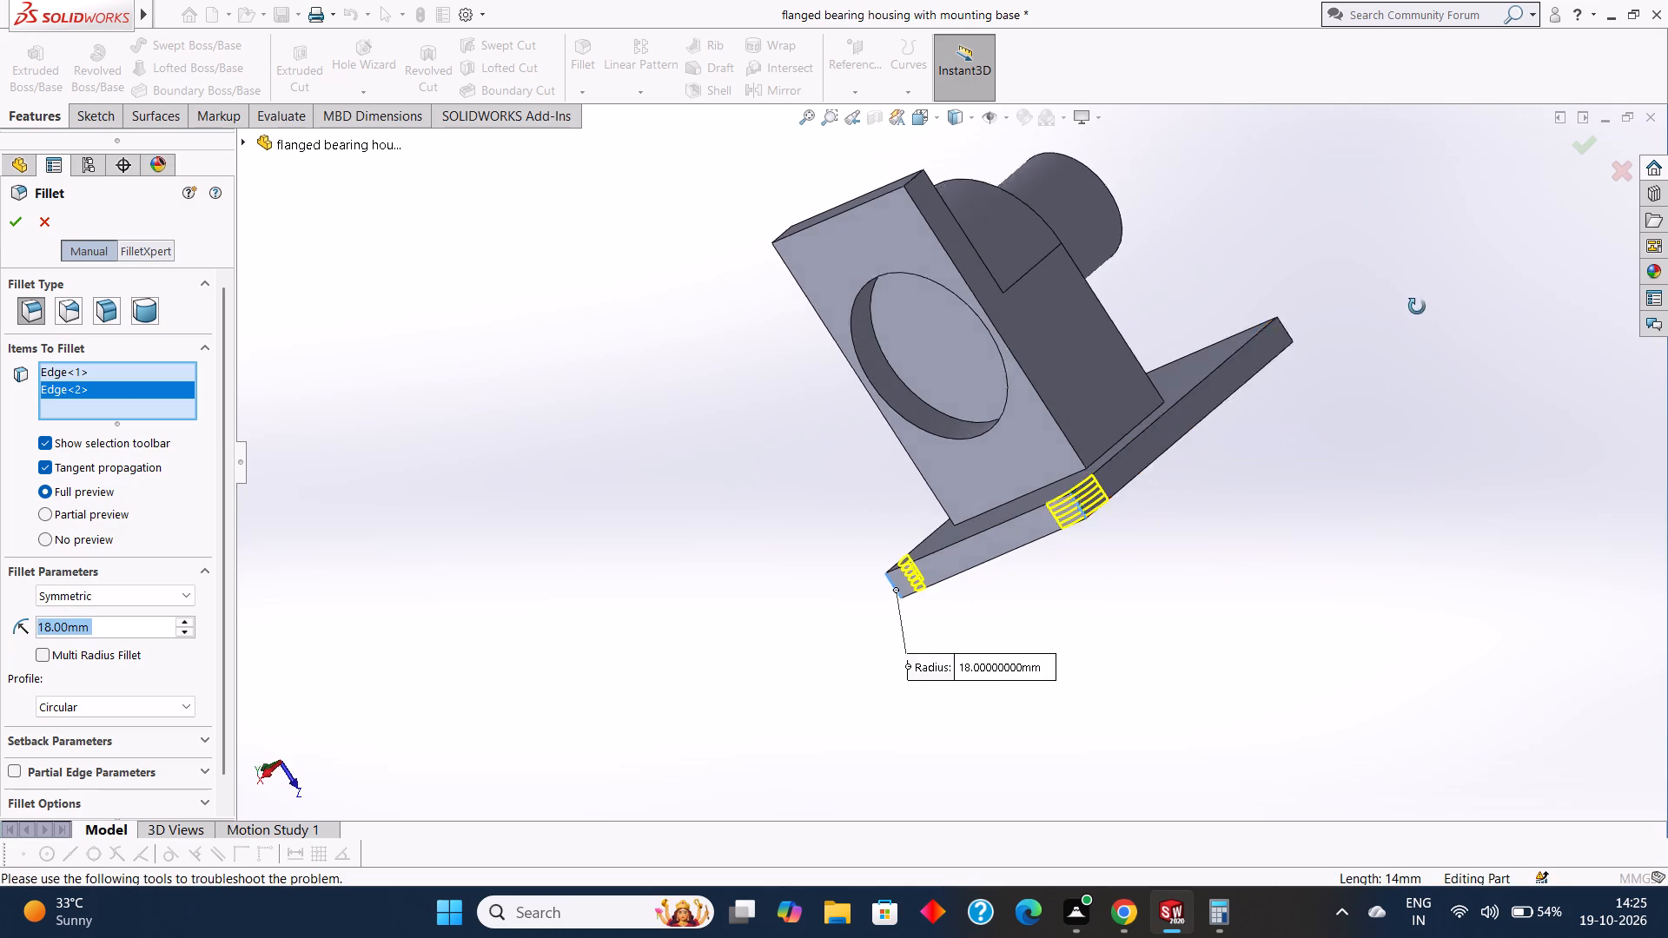
pyautogui.moveTo(1417, 307); pyautogui.dragTo(1360, 538, button='middle')
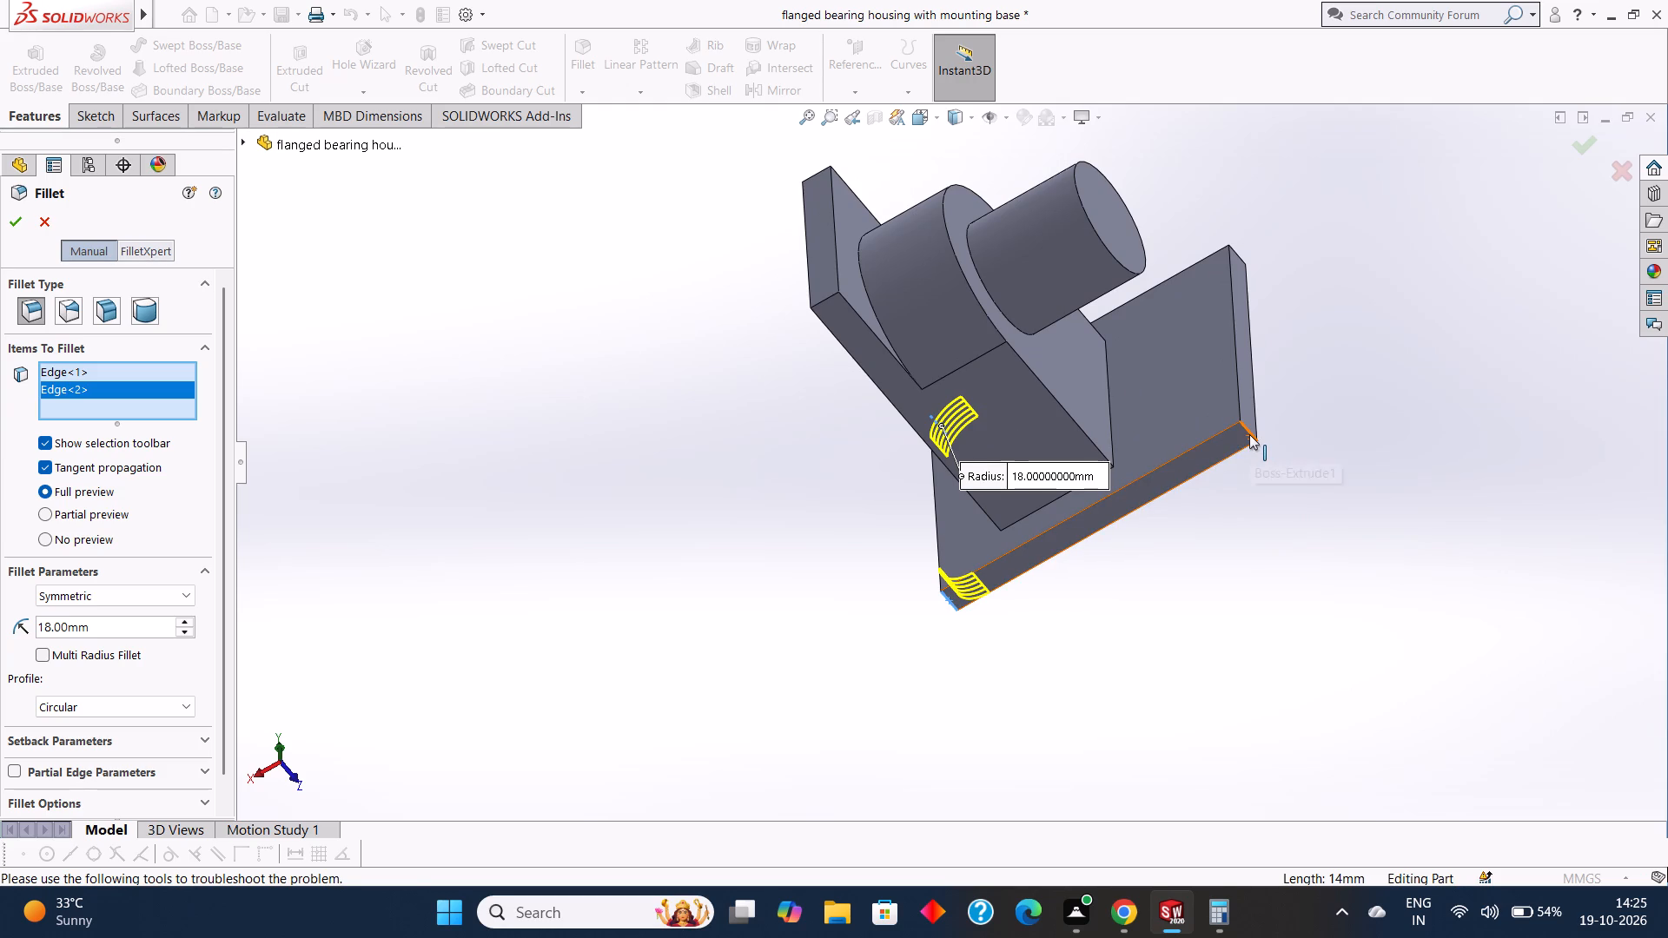
pyautogui.click(1249, 433)
pyautogui.moveTo(1361, 168); pyautogui.dragTo(1354, 422, button='middle')
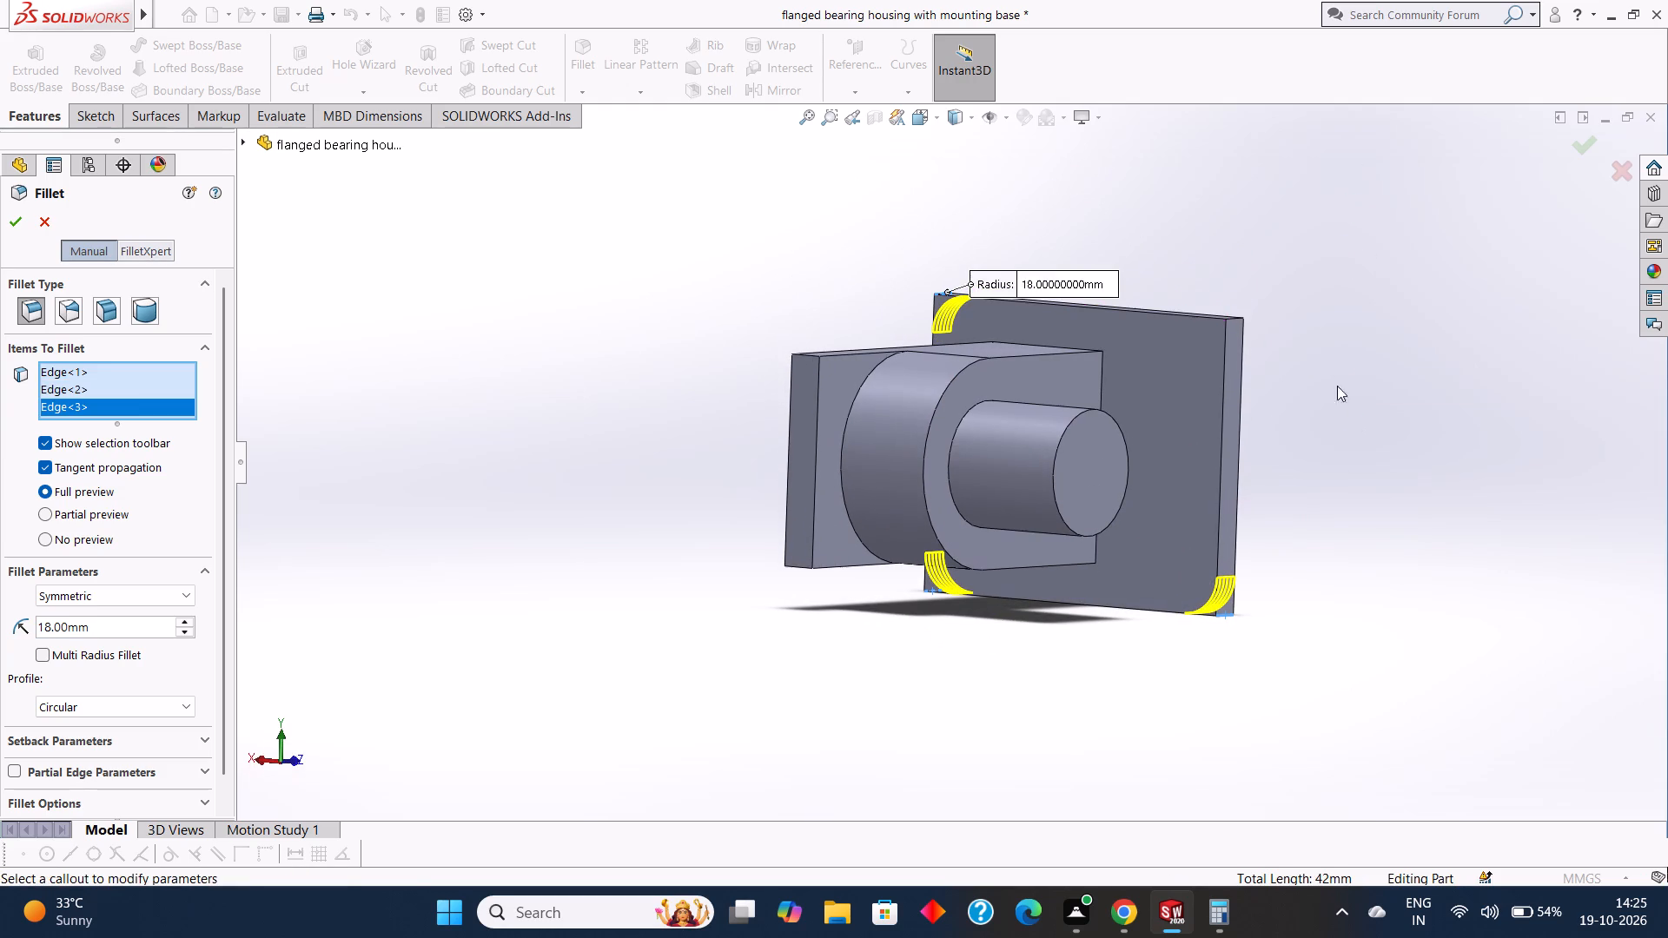
pyautogui.click(1236, 318)
pyautogui.moveTo(1327, 379); pyautogui.dragTo(1366, 298, button='middle')
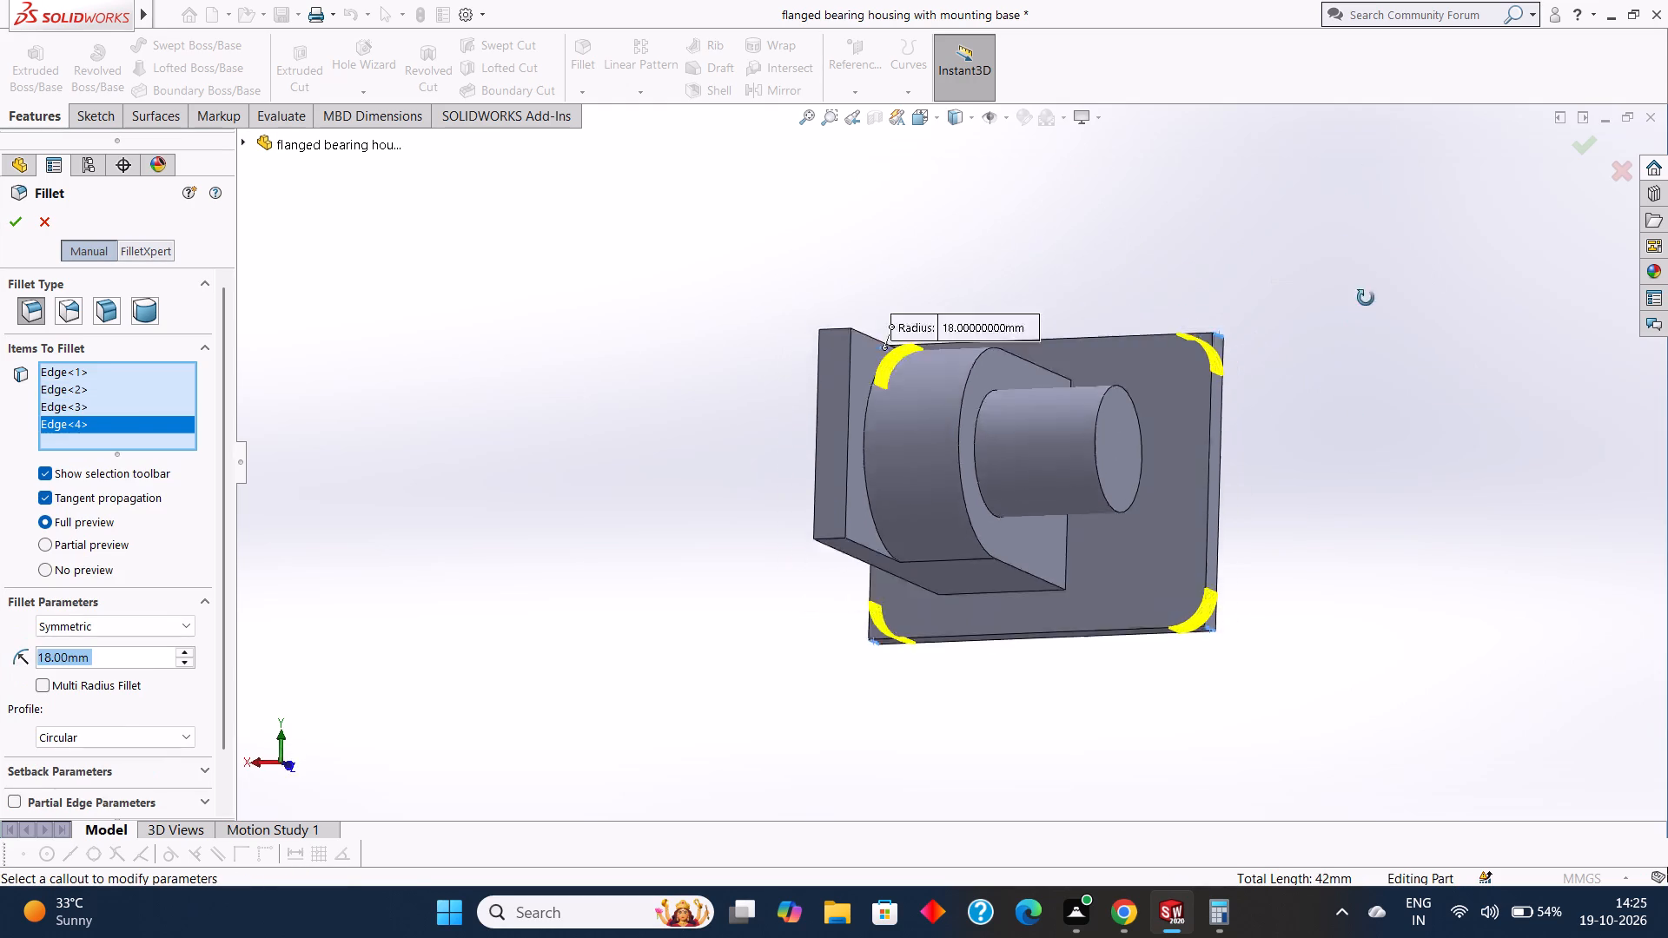
pyautogui.moveTo(1366, 298); pyautogui.dragTo(1405, 230, button='middle')
pyautogui.scroll(1, 1389, 365)
pyautogui.moveTo(1388, 365); pyautogui.dragTo(1413, 309, button='middle')
pyautogui.scroll(1, 1413, 309)
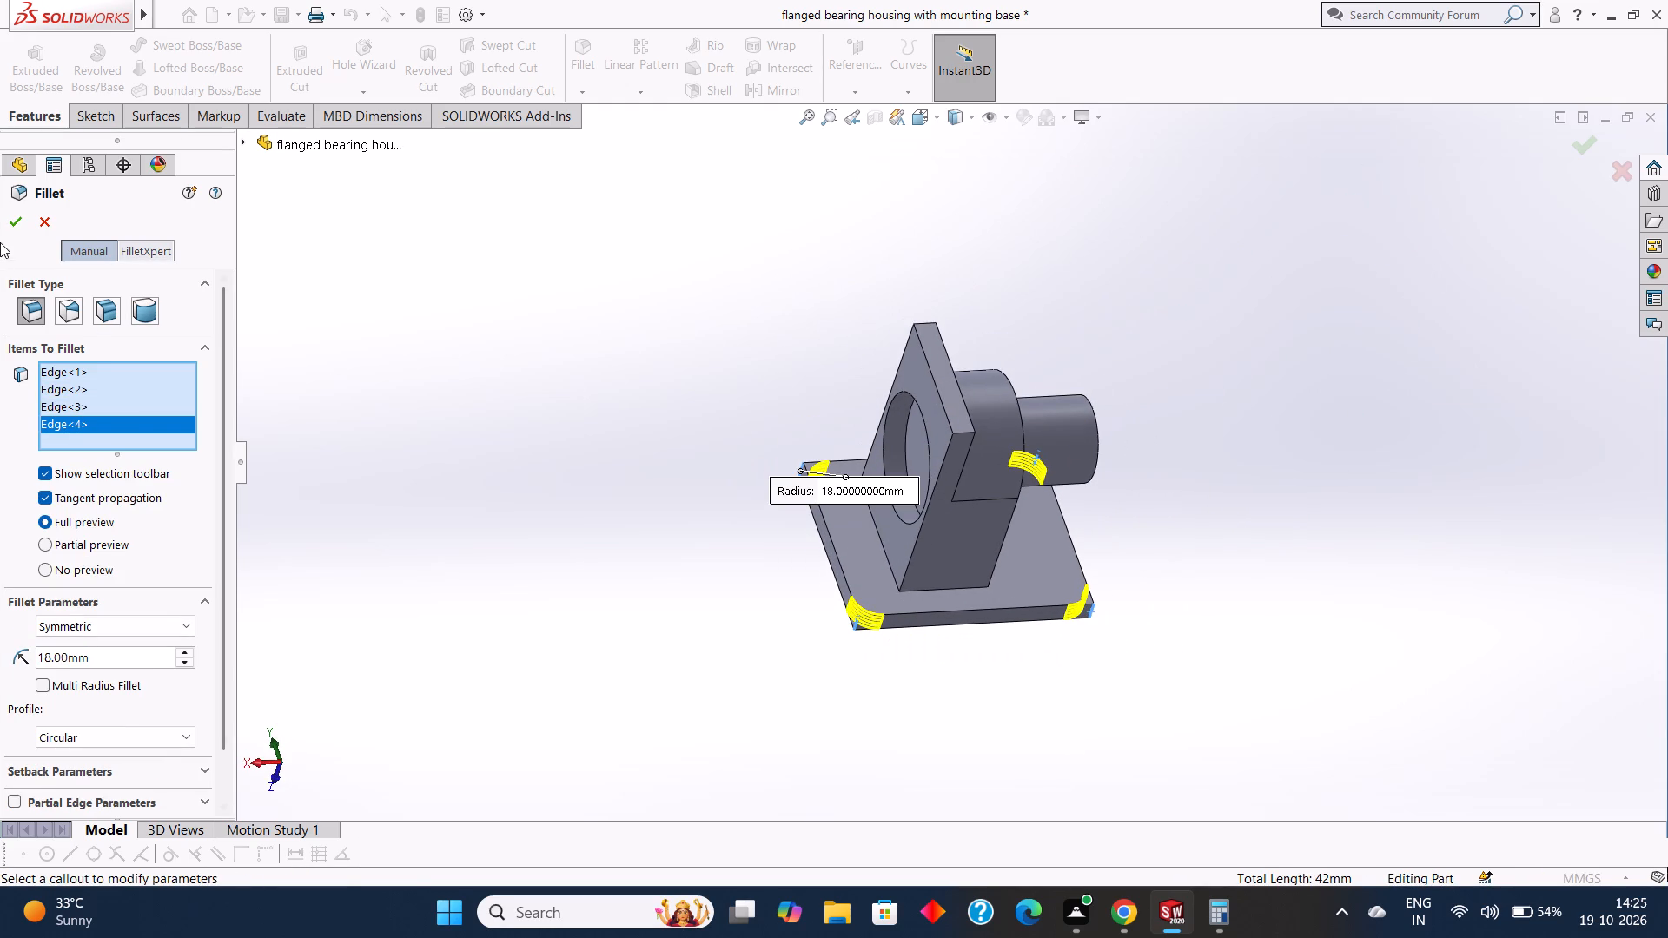
pyautogui.click(9, 228)
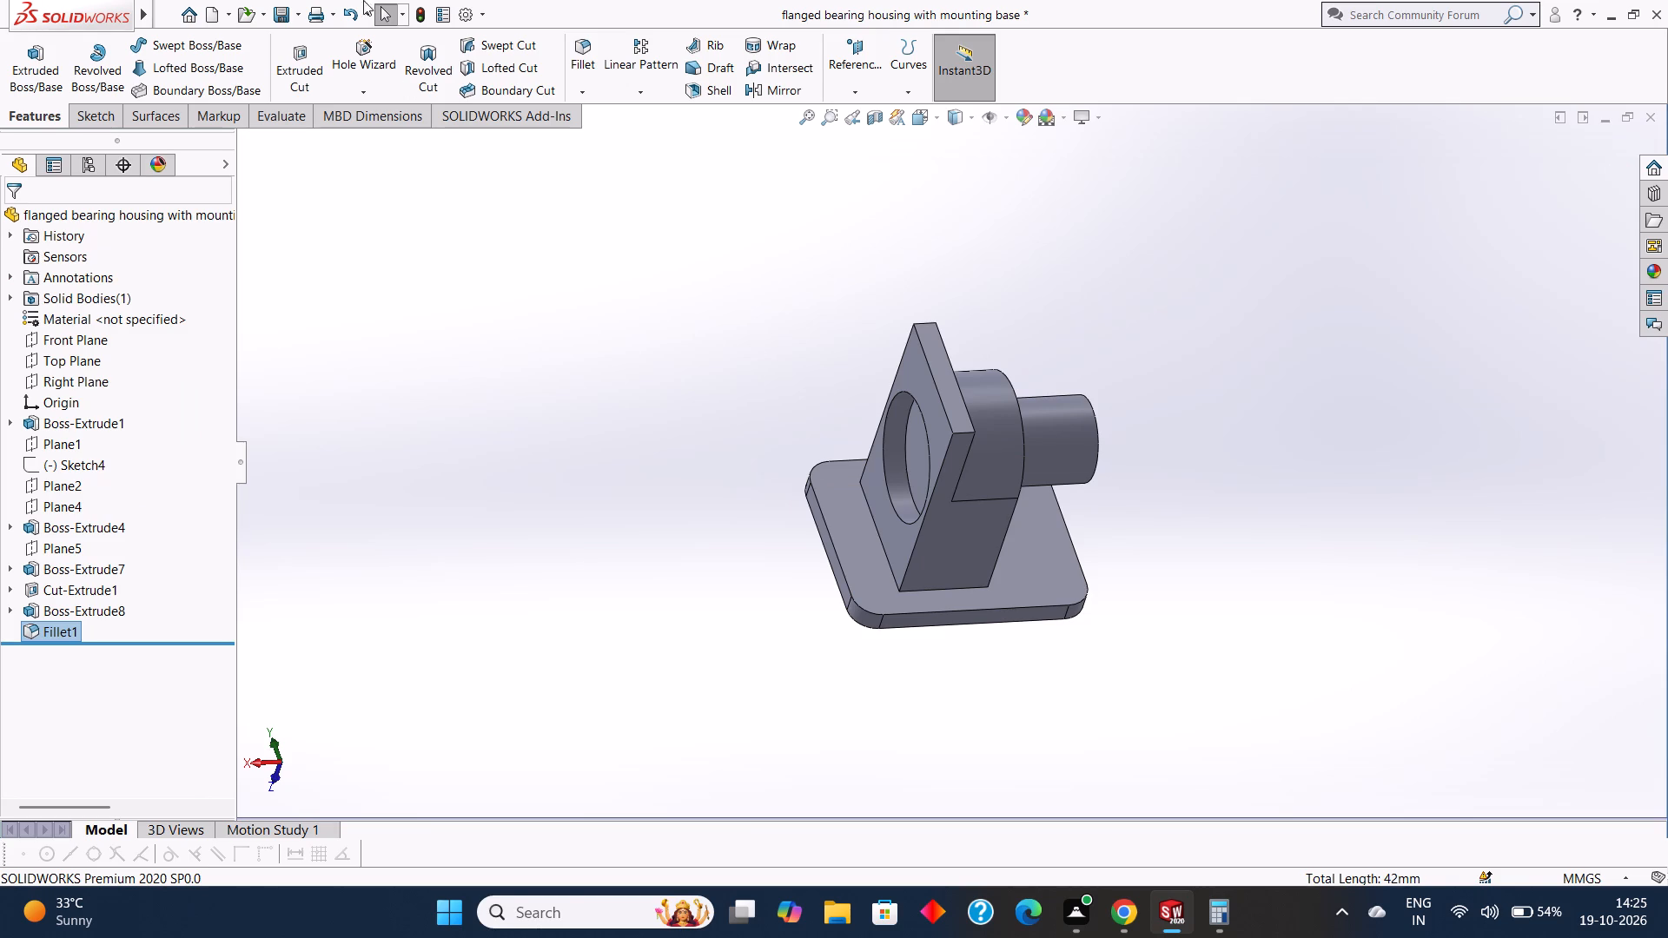
# Examine the base plate's filleted corners and the bored plate from several angles around the housing.
pyautogui.moveTo(670, 662); pyautogui.dragTo(965, 755, button='middle')
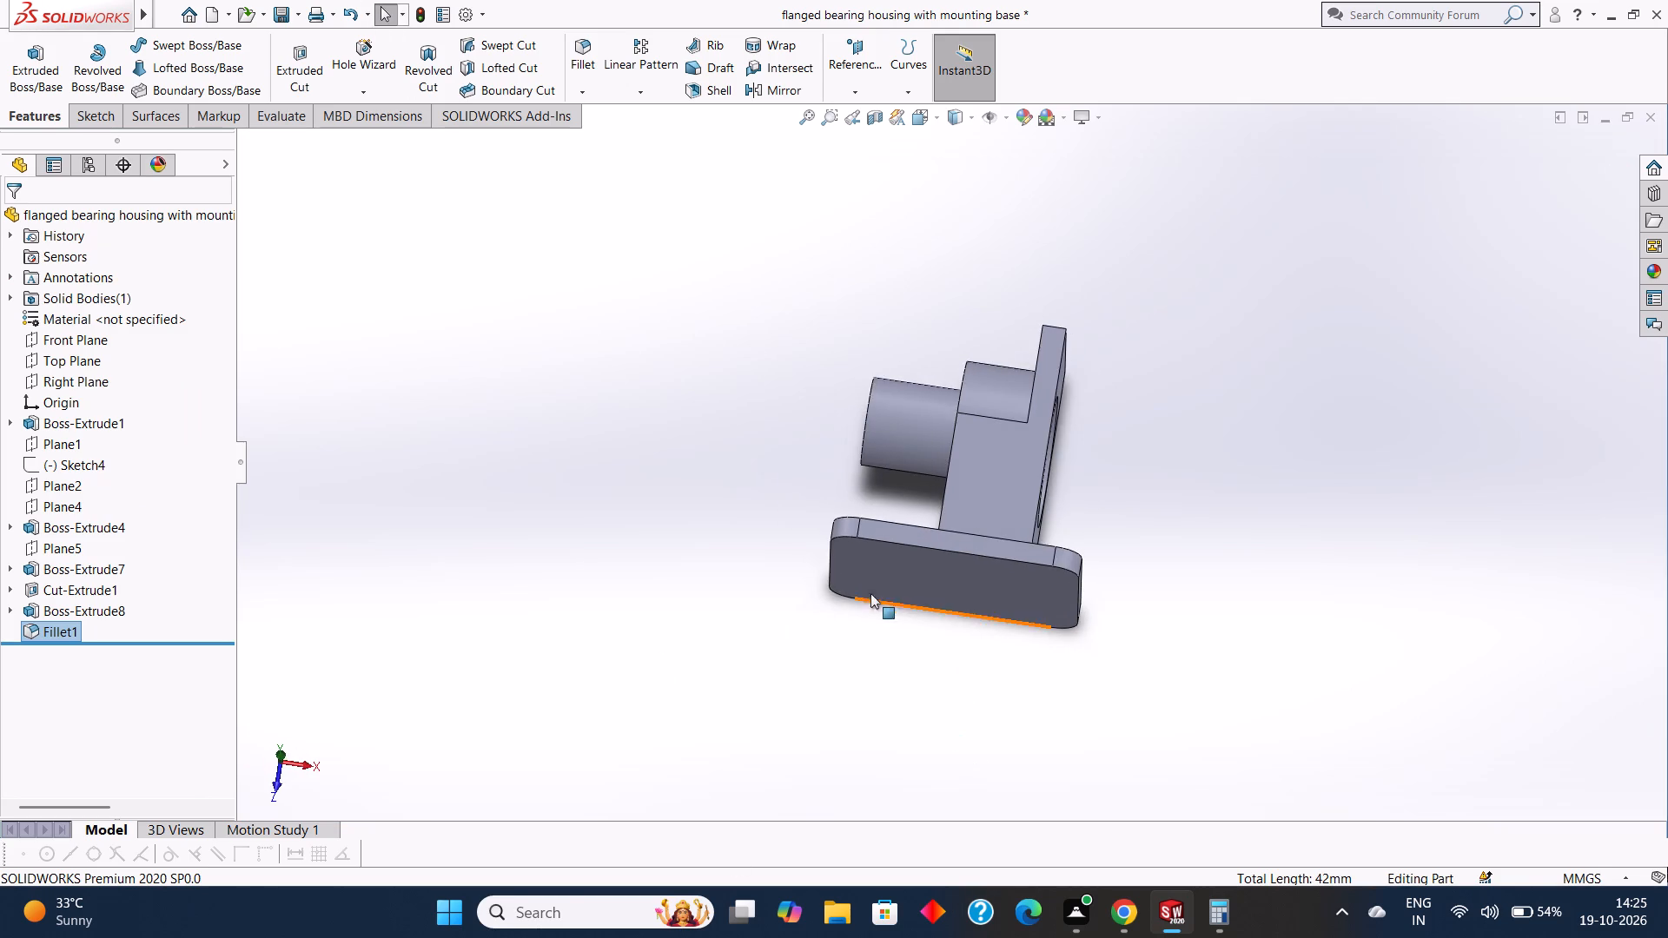
pyautogui.moveTo(852, 531); pyautogui.dragTo(698, 594, button='middle')
pyautogui.moveTo(1268, 437); pyautogui.dragTo(1211, 398, button='middle')
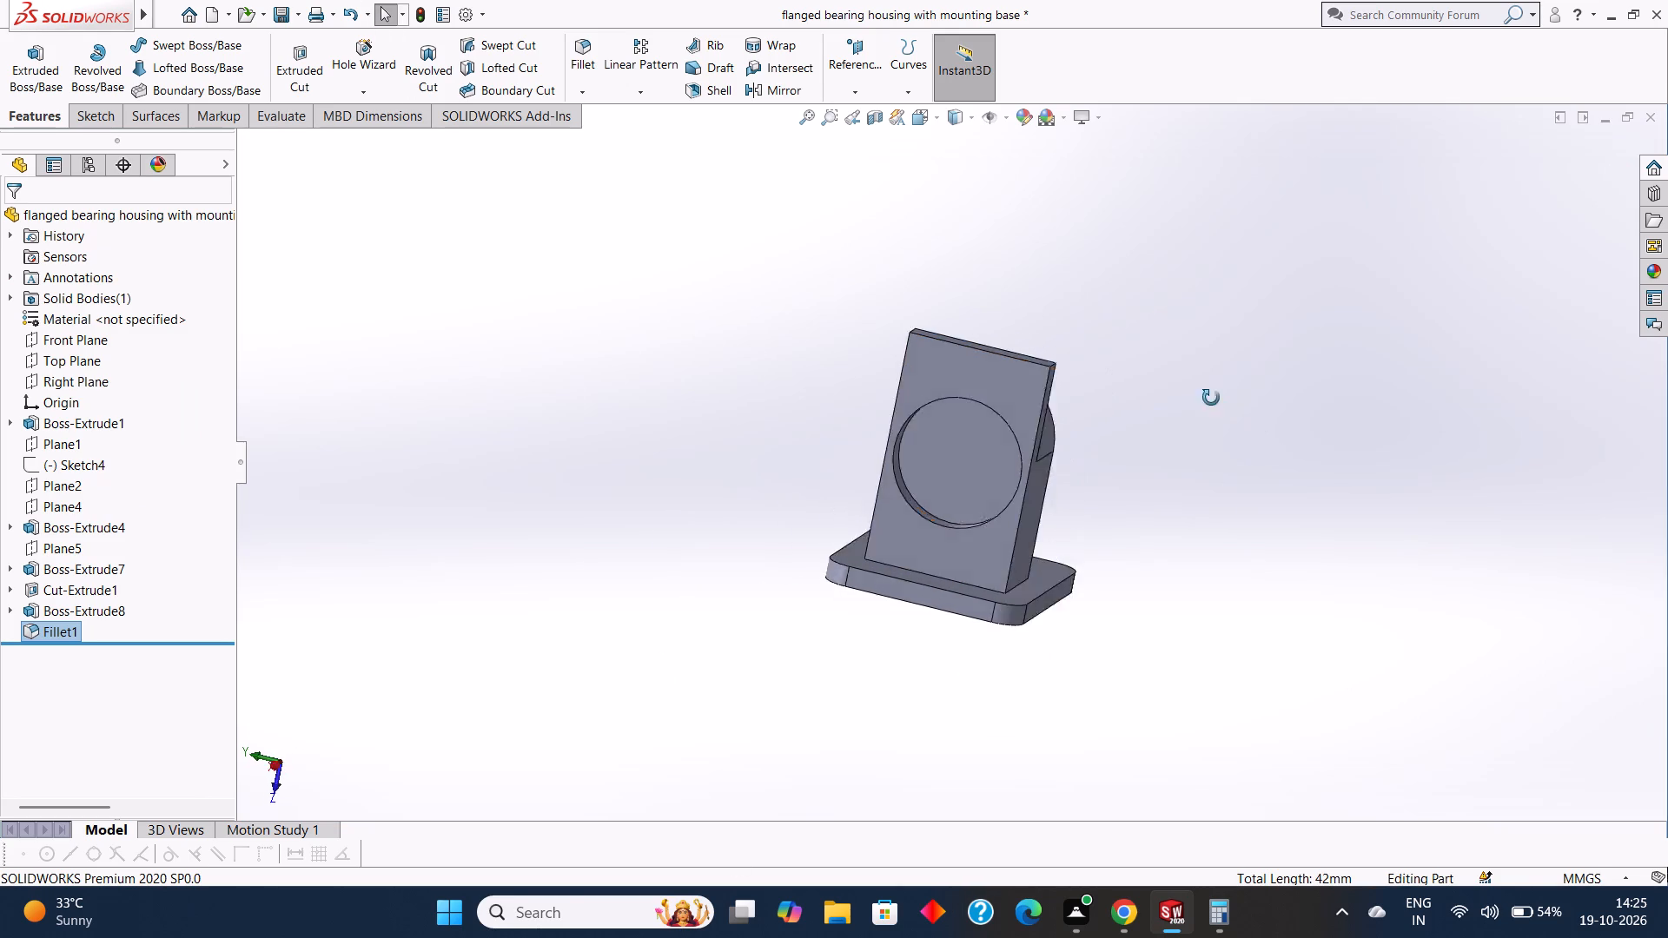
pyautogui.moveTo(1211, 398); pyautogui.dragTo(1208, 473, button='middle')
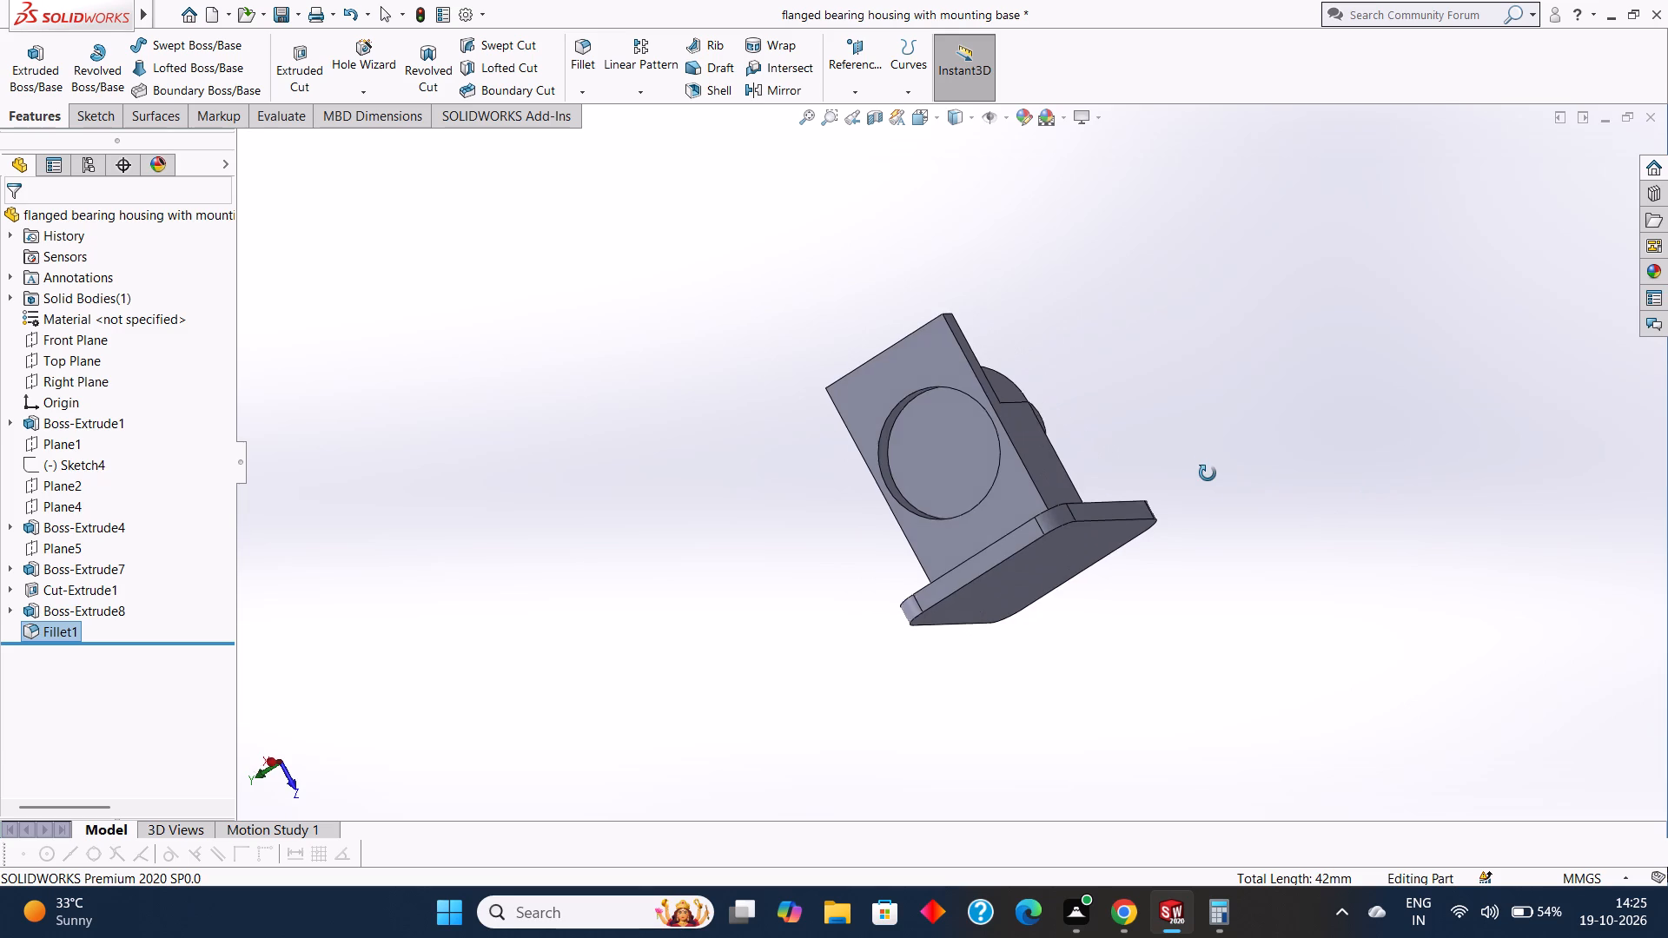
pyautogui.moveTo(1208, 473); pyautogui.dragTo(1251, 523, button='middle')
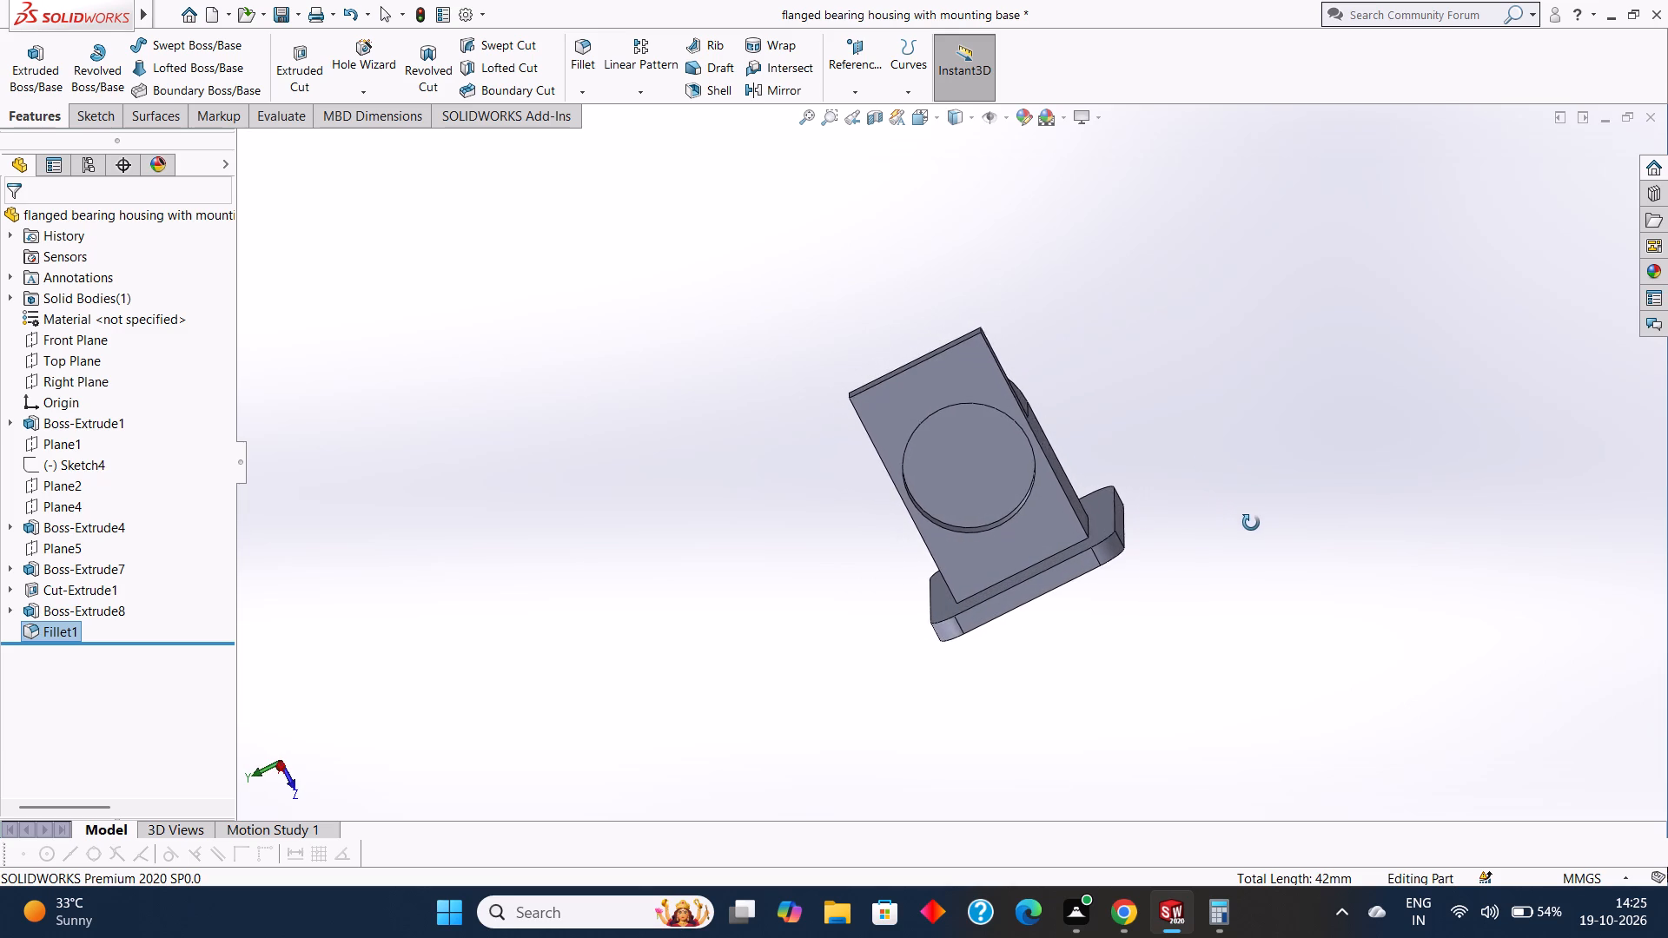
pyautogui.moveTo(1251, 523); pyautogui.dragTo(1294, 519, button='middle')
pyautogui.scroll(2, 1283, 527)
pyautogui.moveTo(1275, 565); pyautogui.dragTo(1210, 588, button='middle')
pyautogui.moveTo(1213, 583); pyautogui.dragTo(1236, 534, button='middle')
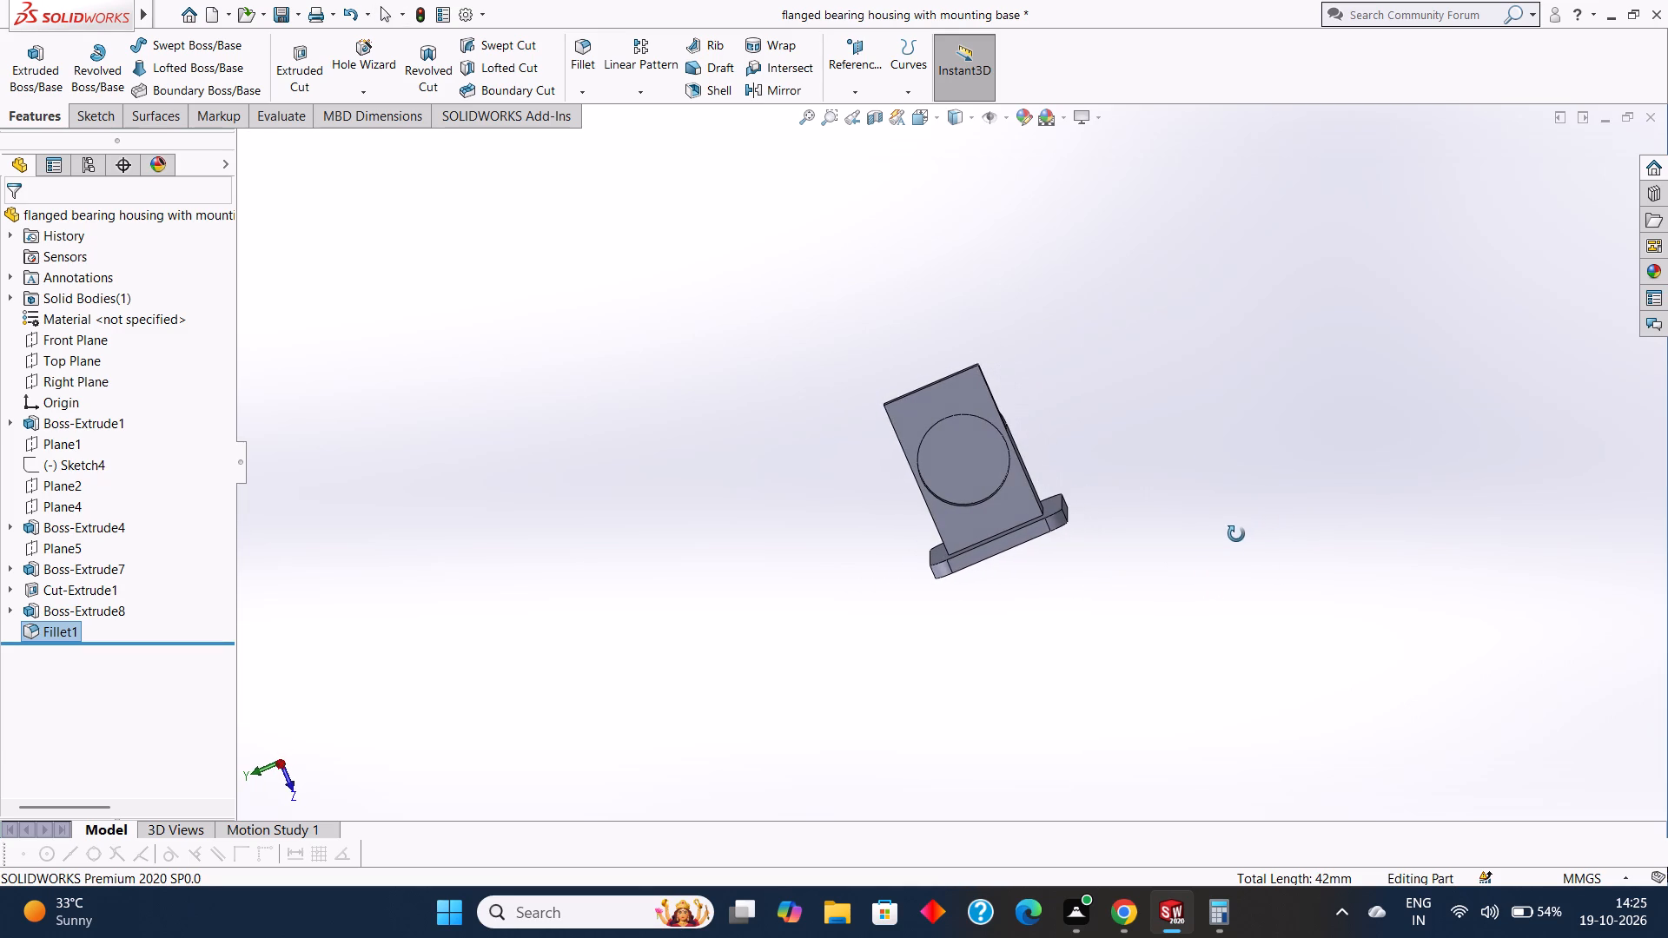
pyautogui.moveTo(1236, 534); pyautogui.dragTo(1235, 535, button='middle')
pyautogui.middleClick(1230, 544)
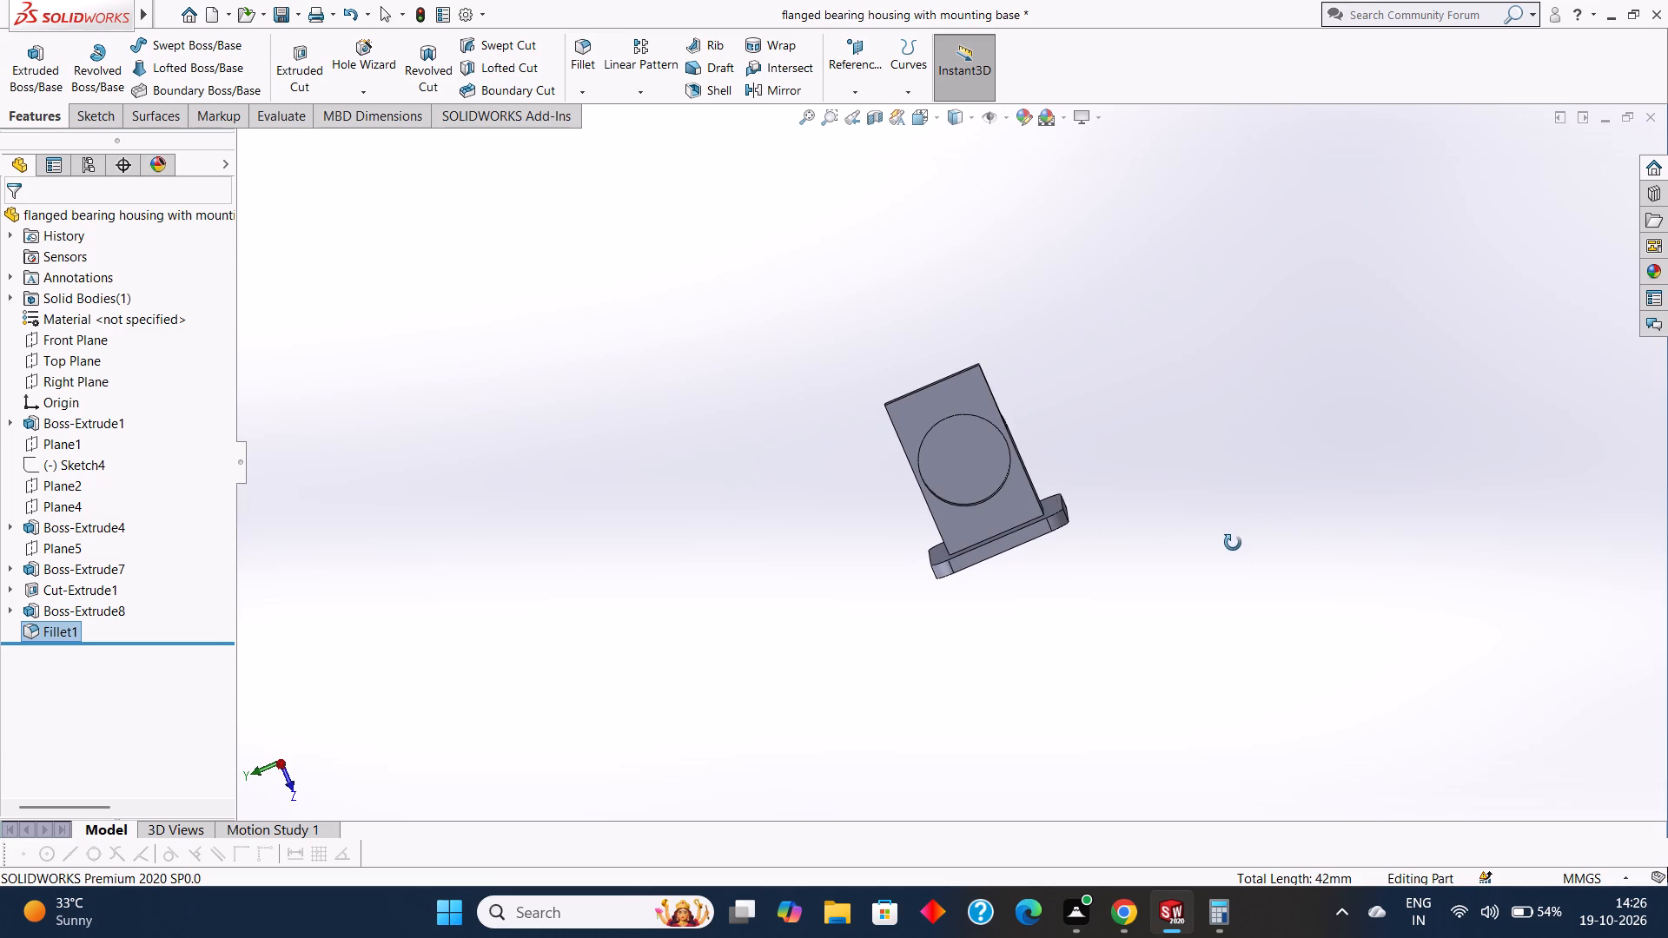
pyautogui.scroll(1, 1231, 544)
pyautogui.moveTo(1231, 544); pyautogui.dragTo(1229, 557, button='middle')
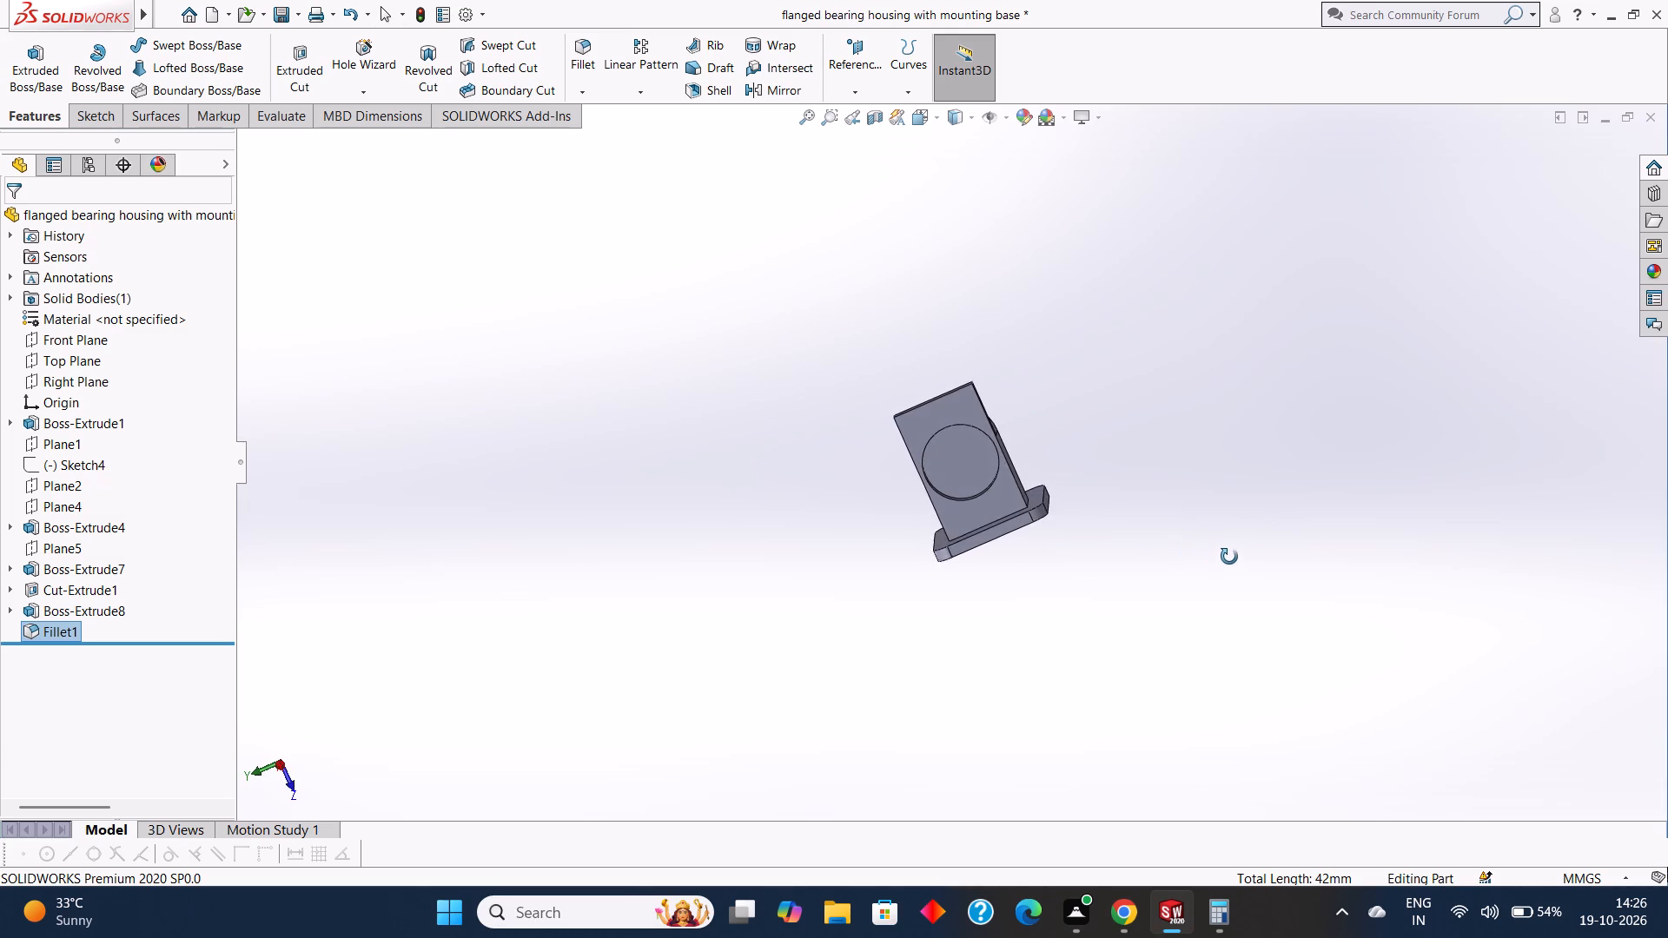
pyautogui.moveTo(1229, 557); pyautogui.dragTo(1235, 566, button='middle')
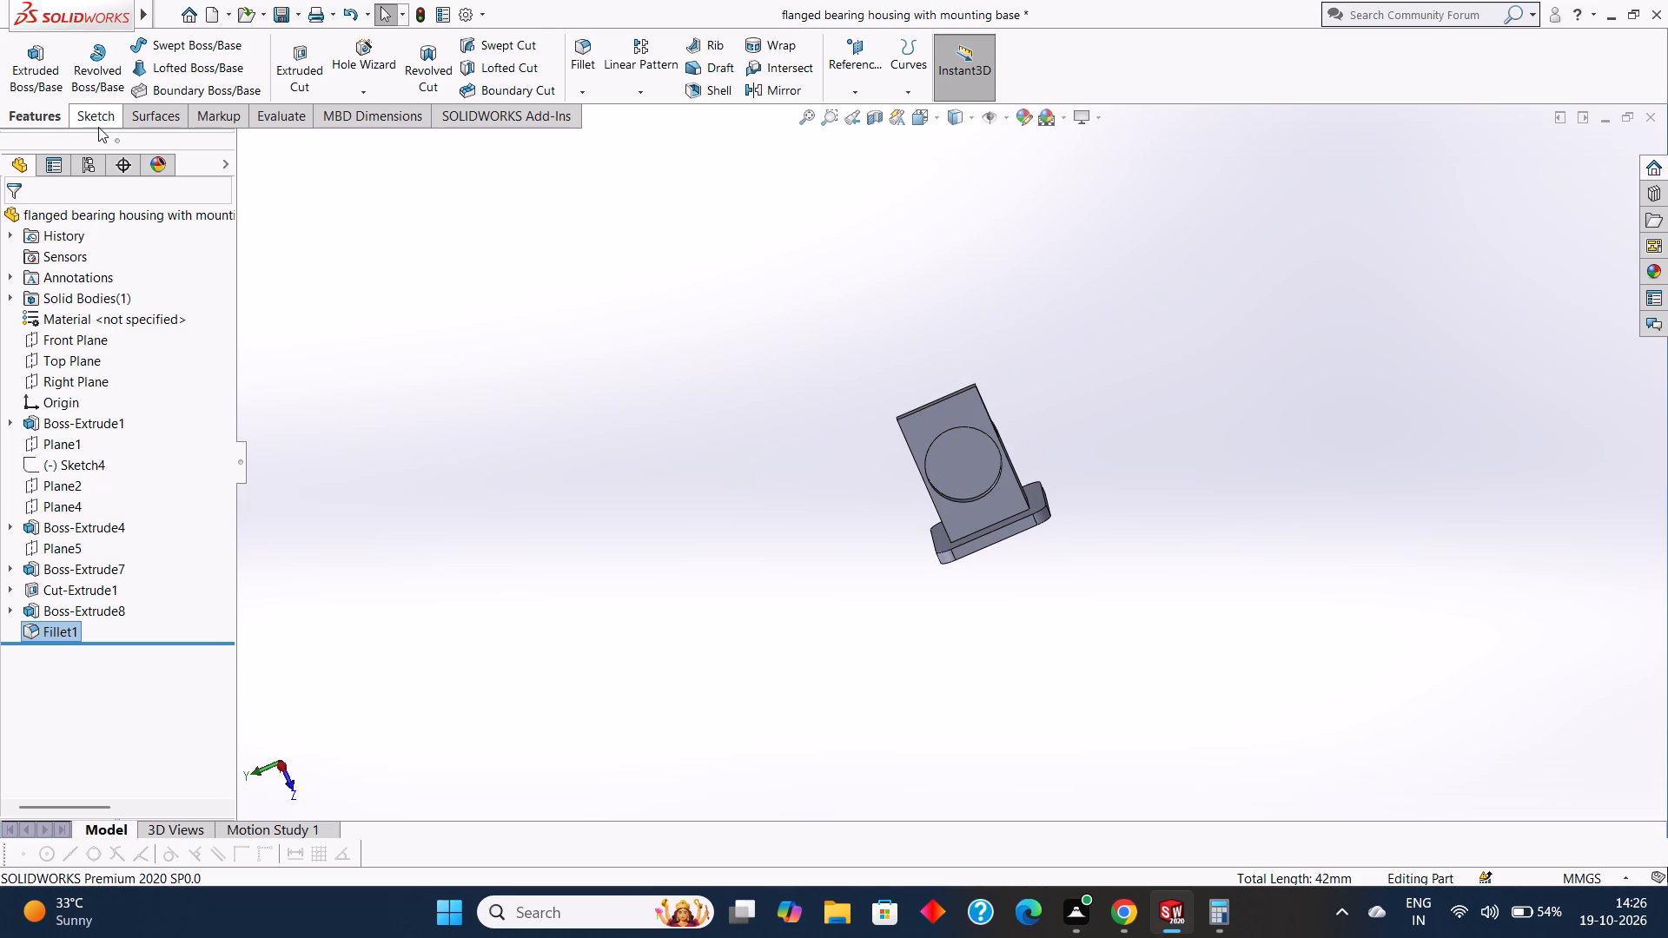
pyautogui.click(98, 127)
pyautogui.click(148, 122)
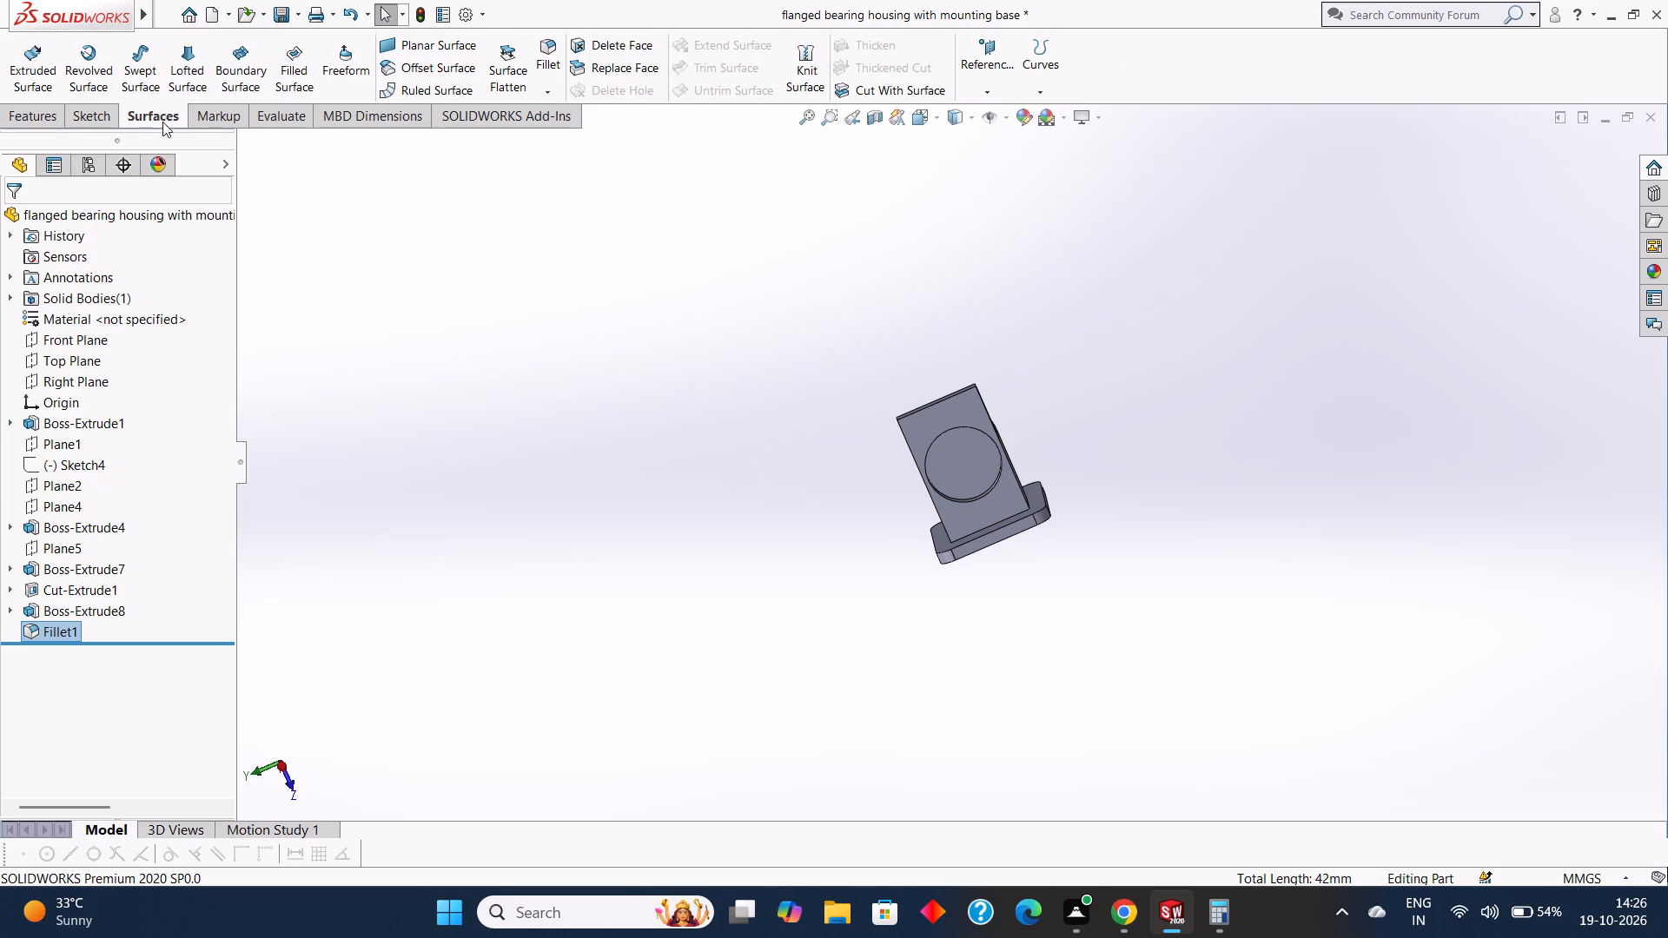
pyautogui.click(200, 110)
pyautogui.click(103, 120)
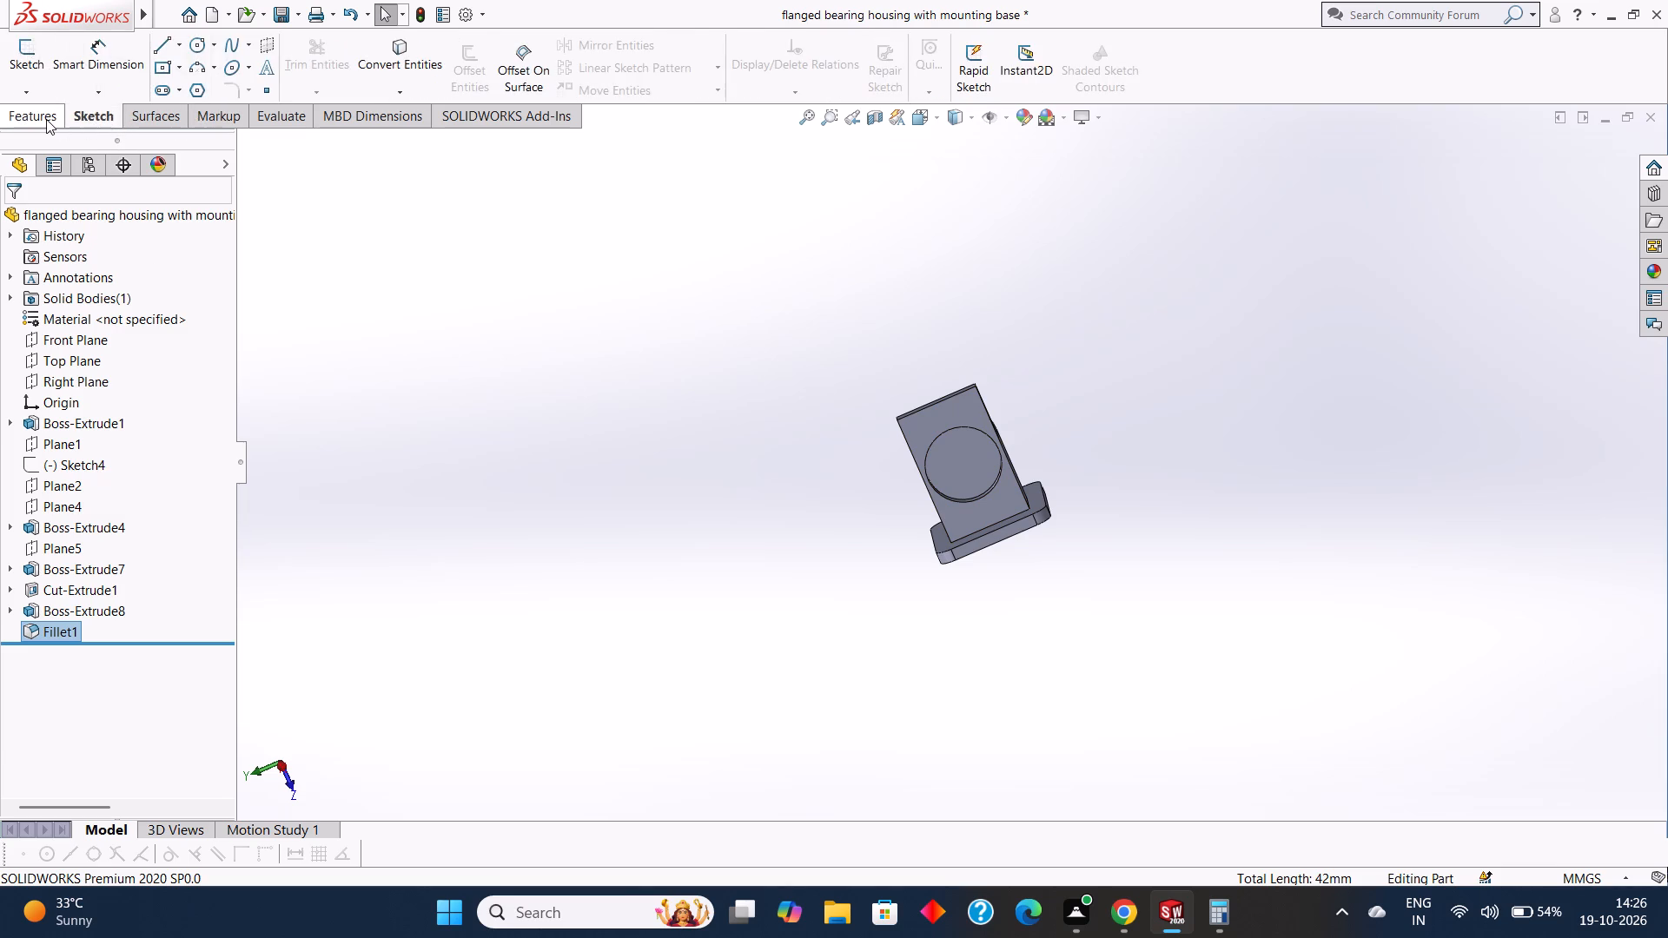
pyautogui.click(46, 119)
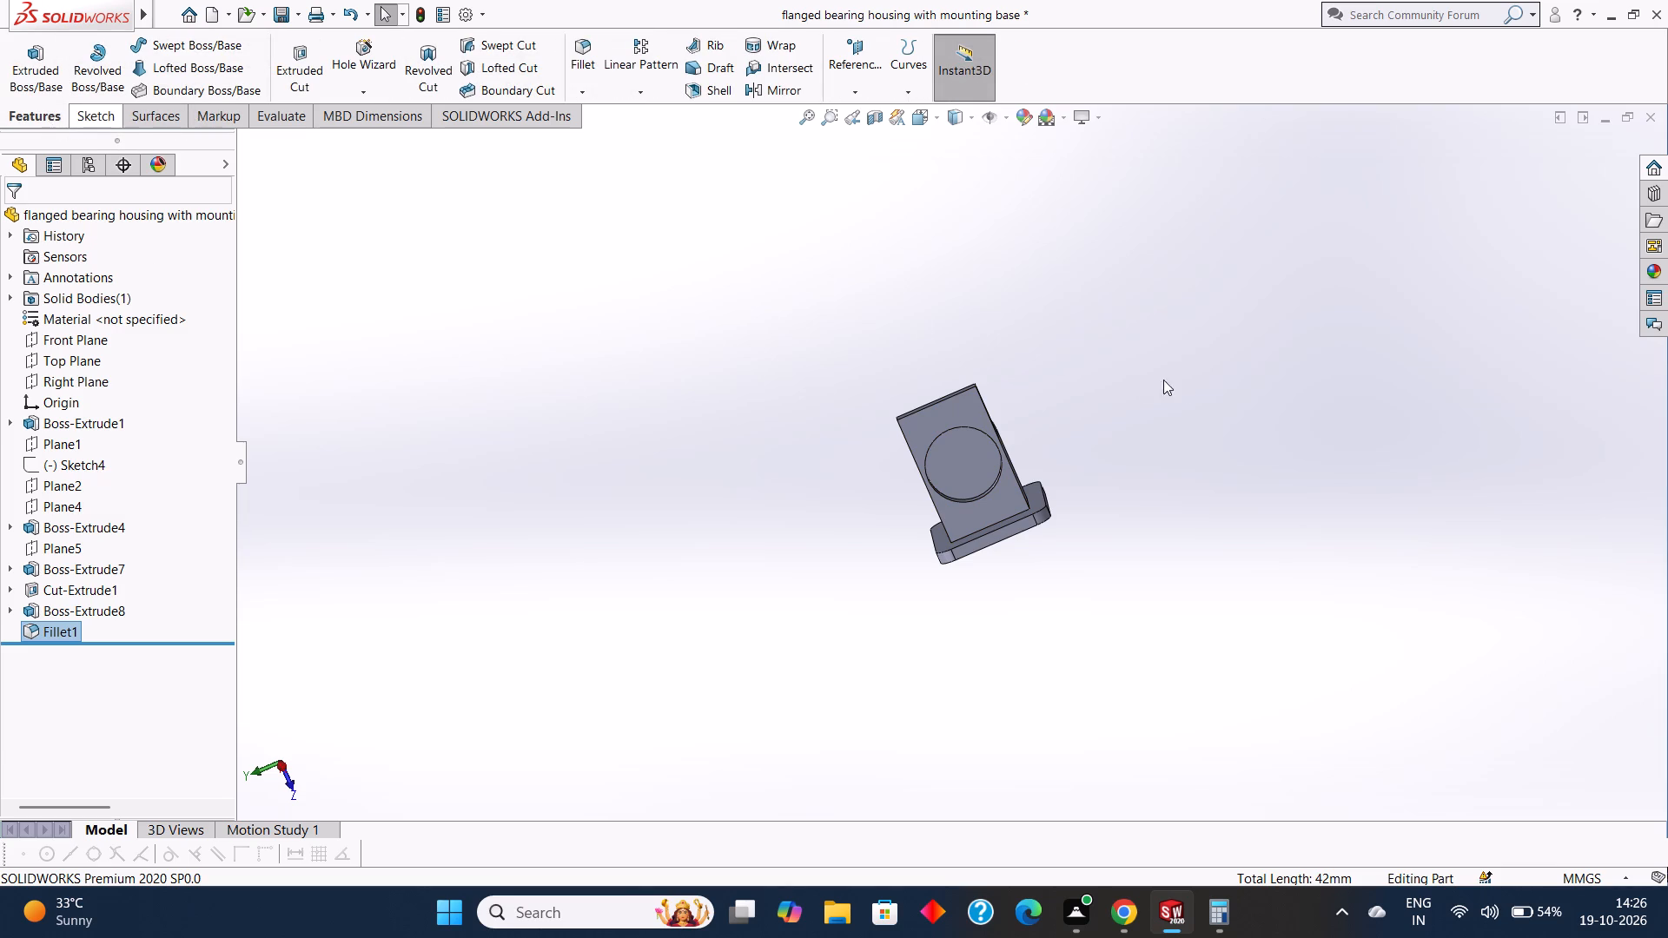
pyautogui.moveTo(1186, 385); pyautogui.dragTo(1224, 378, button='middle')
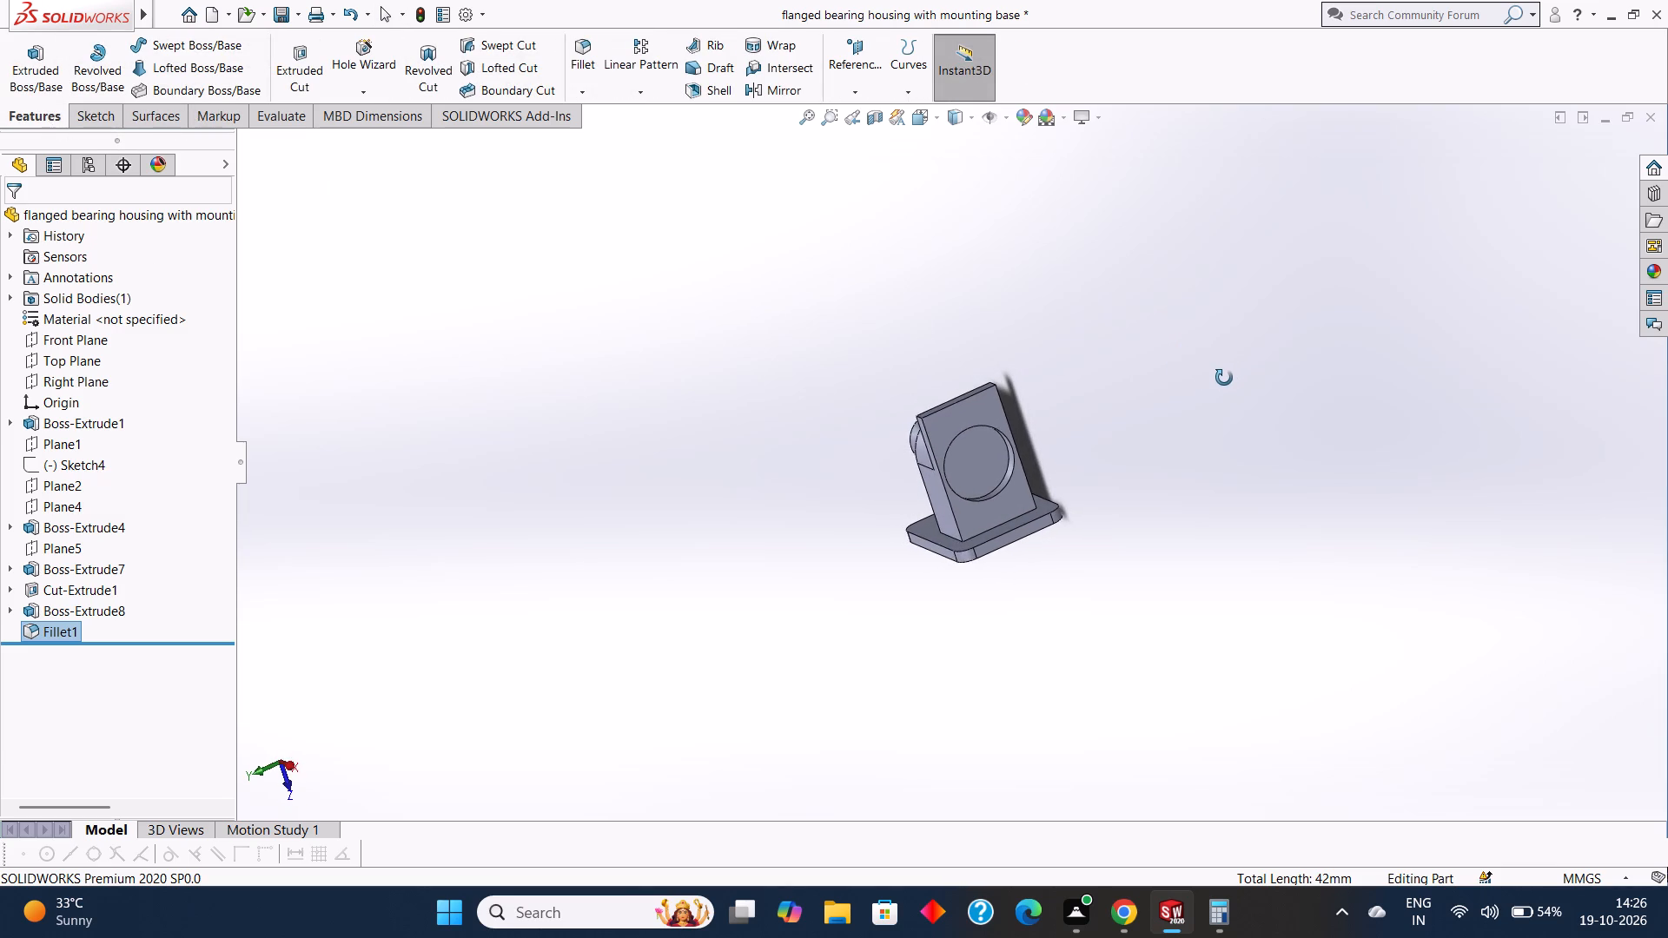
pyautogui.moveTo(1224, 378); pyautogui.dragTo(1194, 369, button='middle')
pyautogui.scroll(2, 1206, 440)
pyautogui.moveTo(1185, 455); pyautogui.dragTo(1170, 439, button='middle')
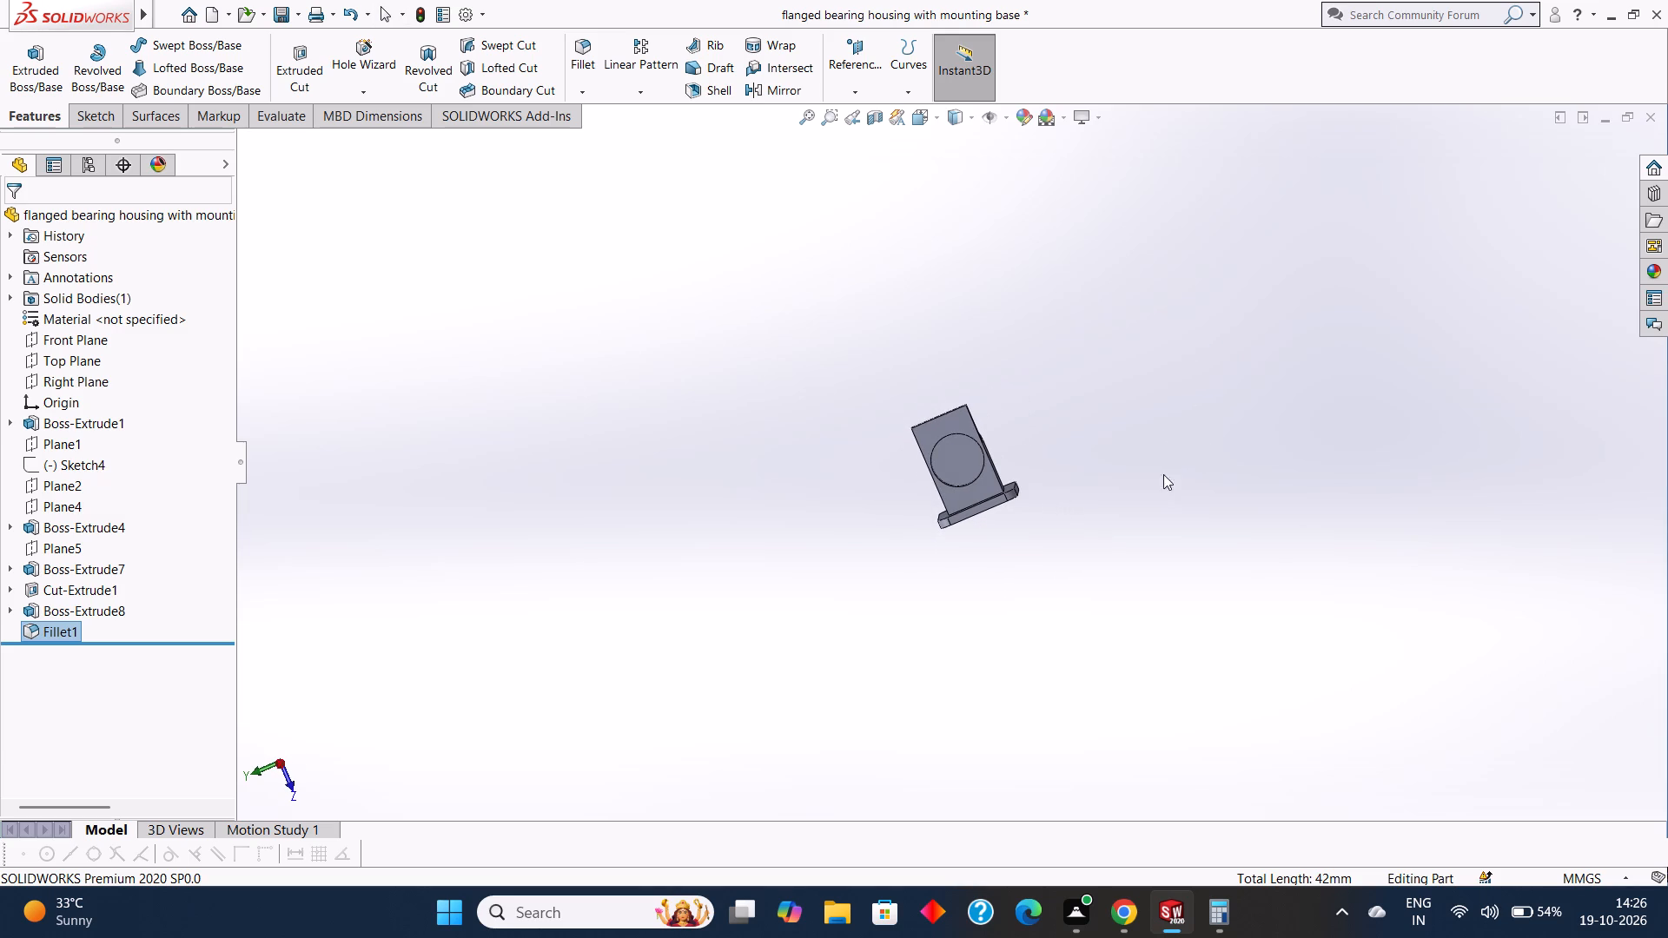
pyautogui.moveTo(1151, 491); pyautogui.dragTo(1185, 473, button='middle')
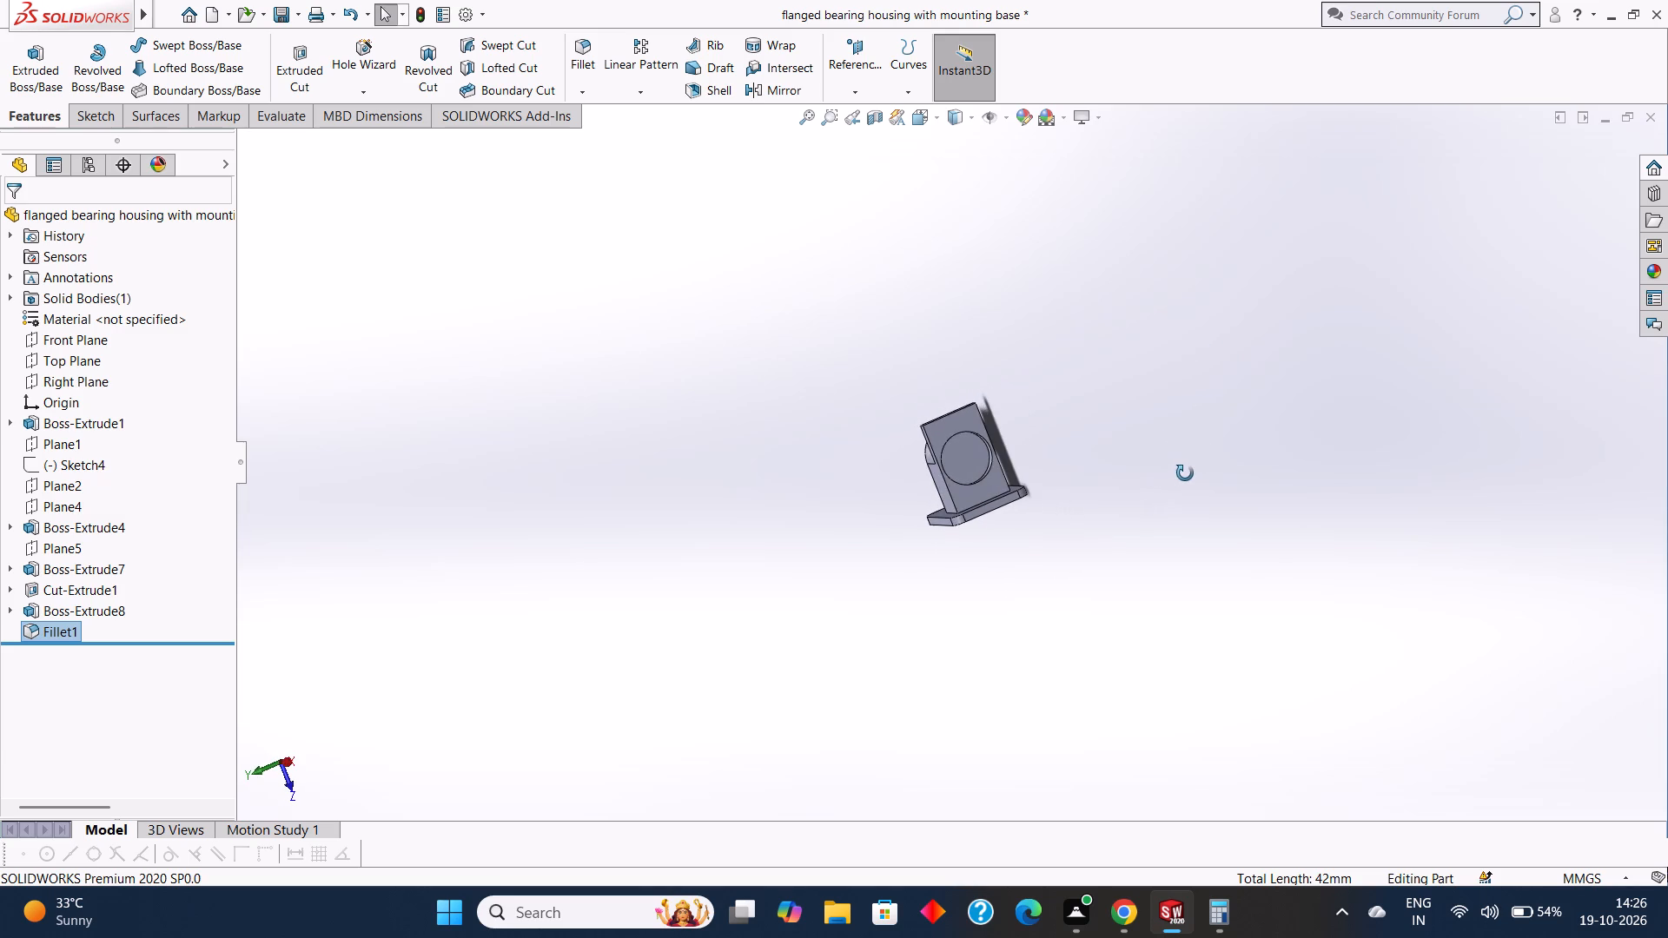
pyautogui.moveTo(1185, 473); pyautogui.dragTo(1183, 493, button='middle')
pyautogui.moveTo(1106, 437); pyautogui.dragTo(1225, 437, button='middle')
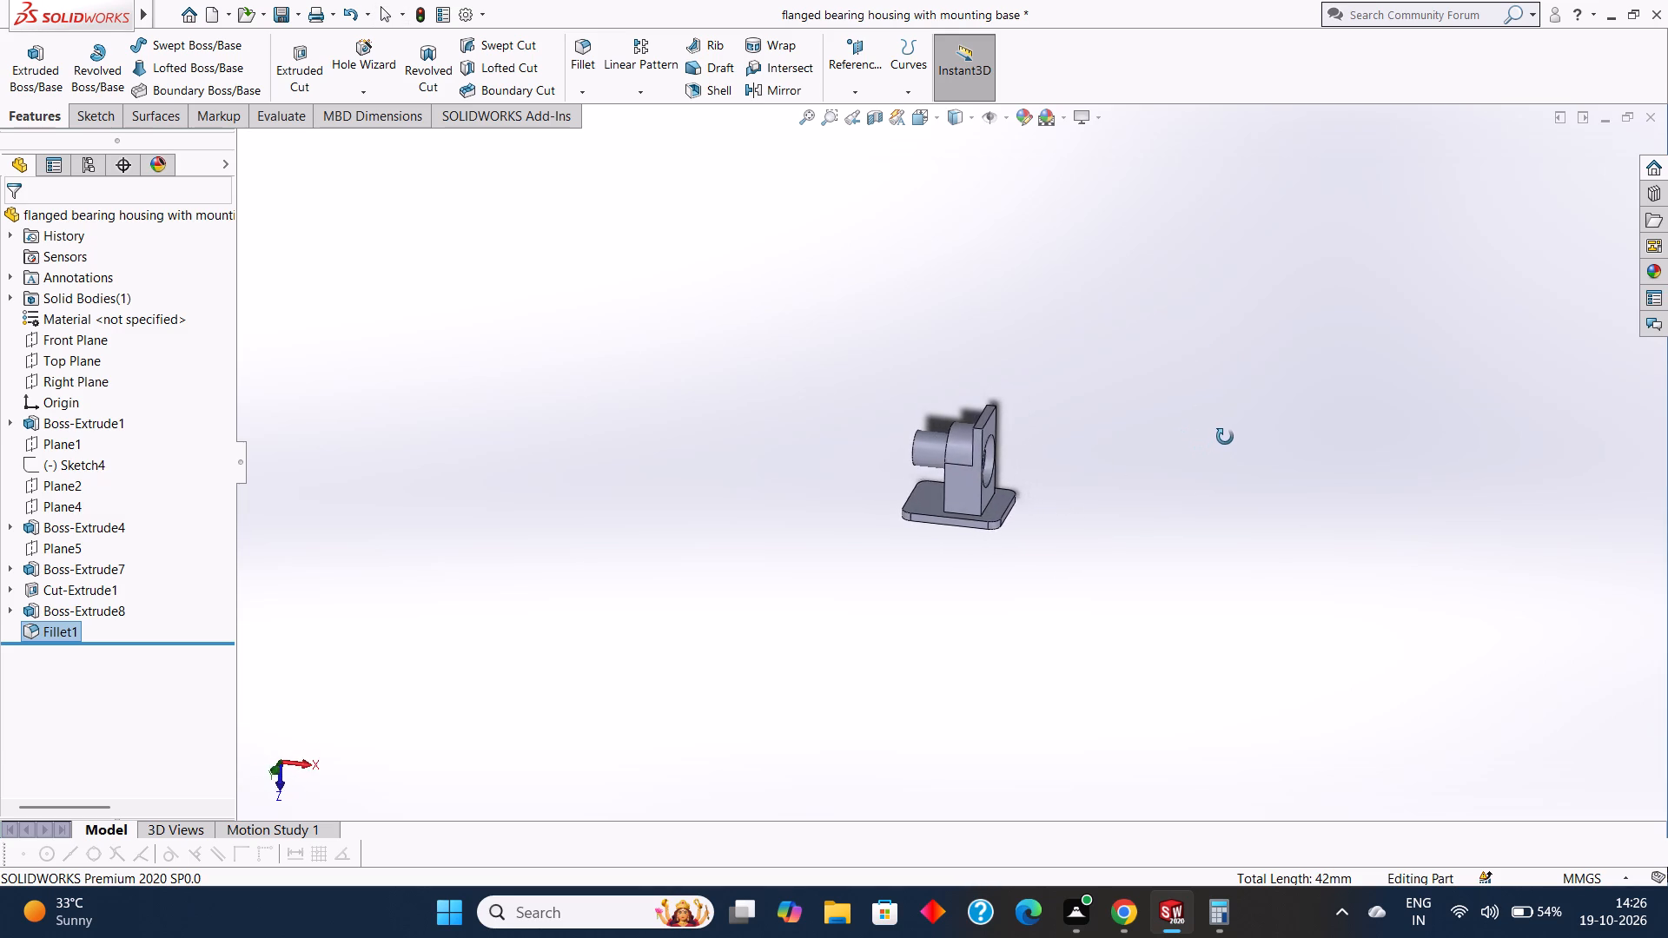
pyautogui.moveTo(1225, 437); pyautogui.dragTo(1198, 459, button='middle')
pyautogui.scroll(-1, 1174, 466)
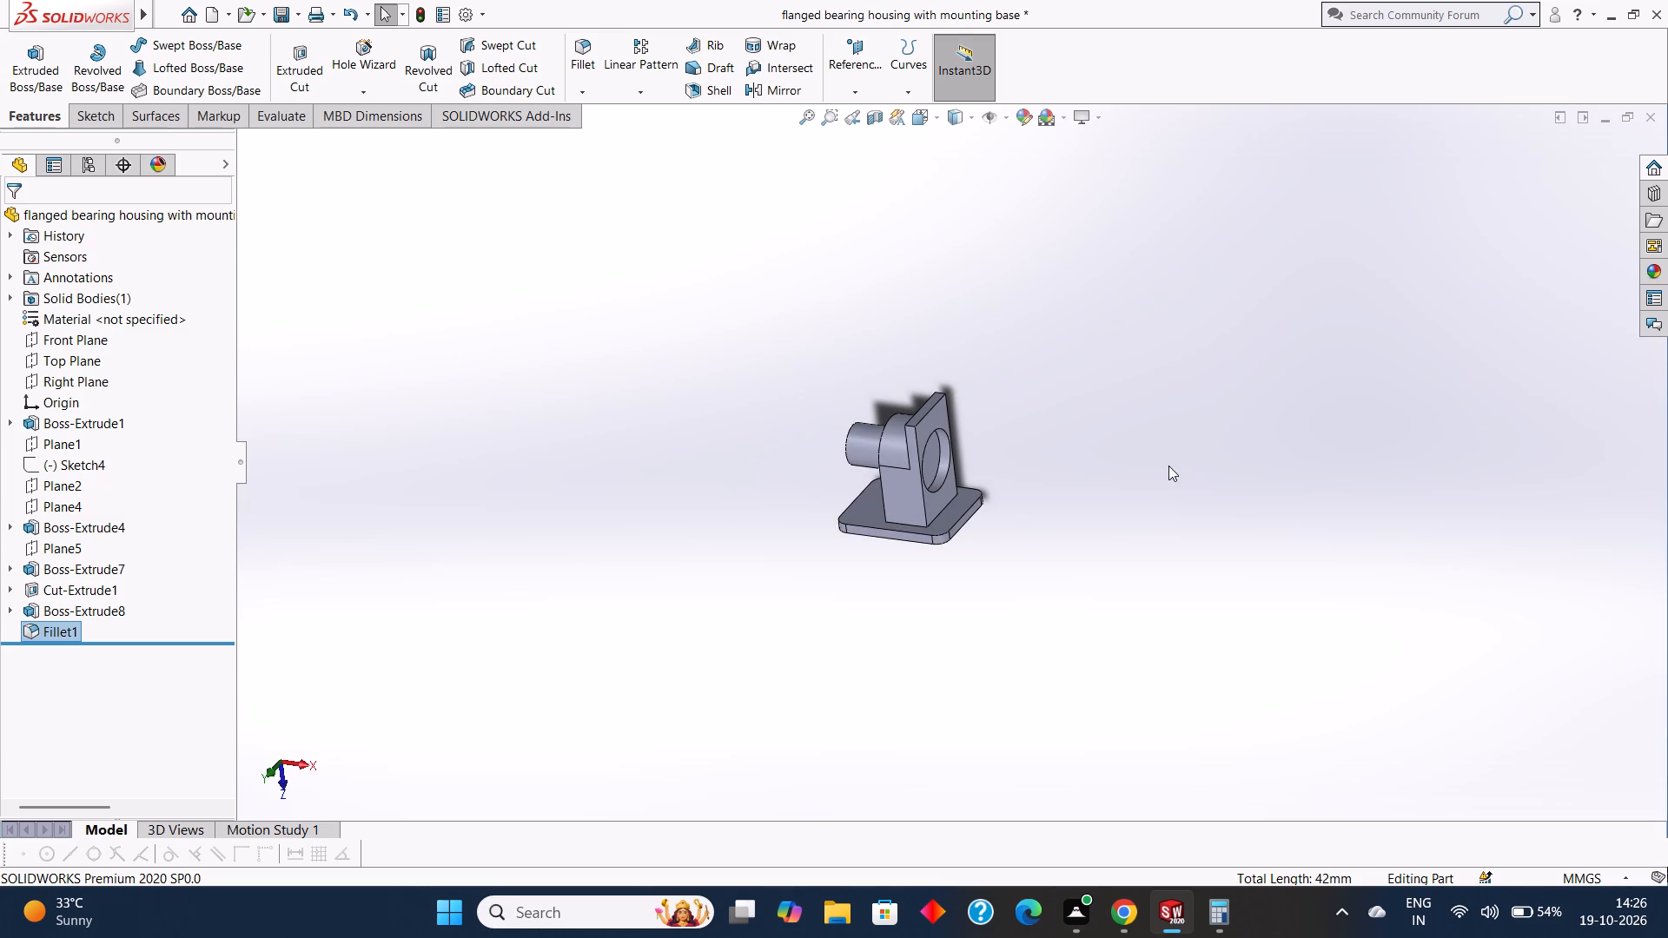
# Open a new sketch on the base plate's top face, viewed square to that face.
pyautogui.moveTo(1132, 479); pyautogui.dragTo(1025, 581, button='middle')
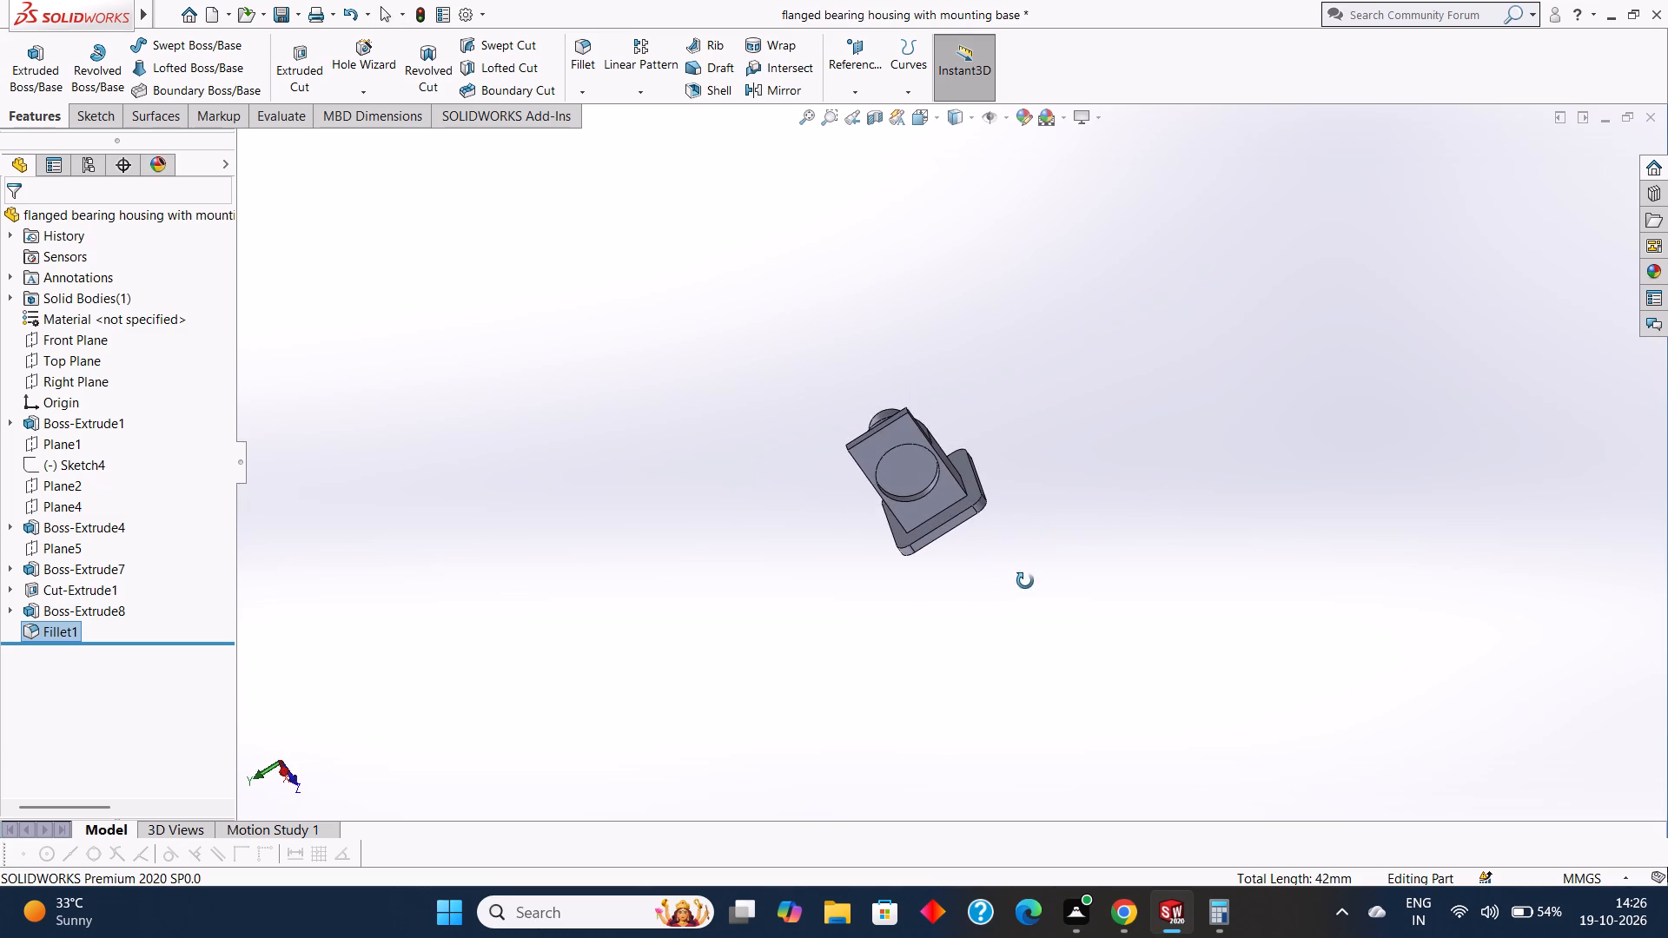
pyautogui.moveTo(1025, 581); pyautogui.dragTo(1024, 574, button='middle')
pyautogui.scroll(-3, 1012, 540)
pyautogui.moveTo(1061, 459); pyautogui.dragTo(1061, 466, button='middle')
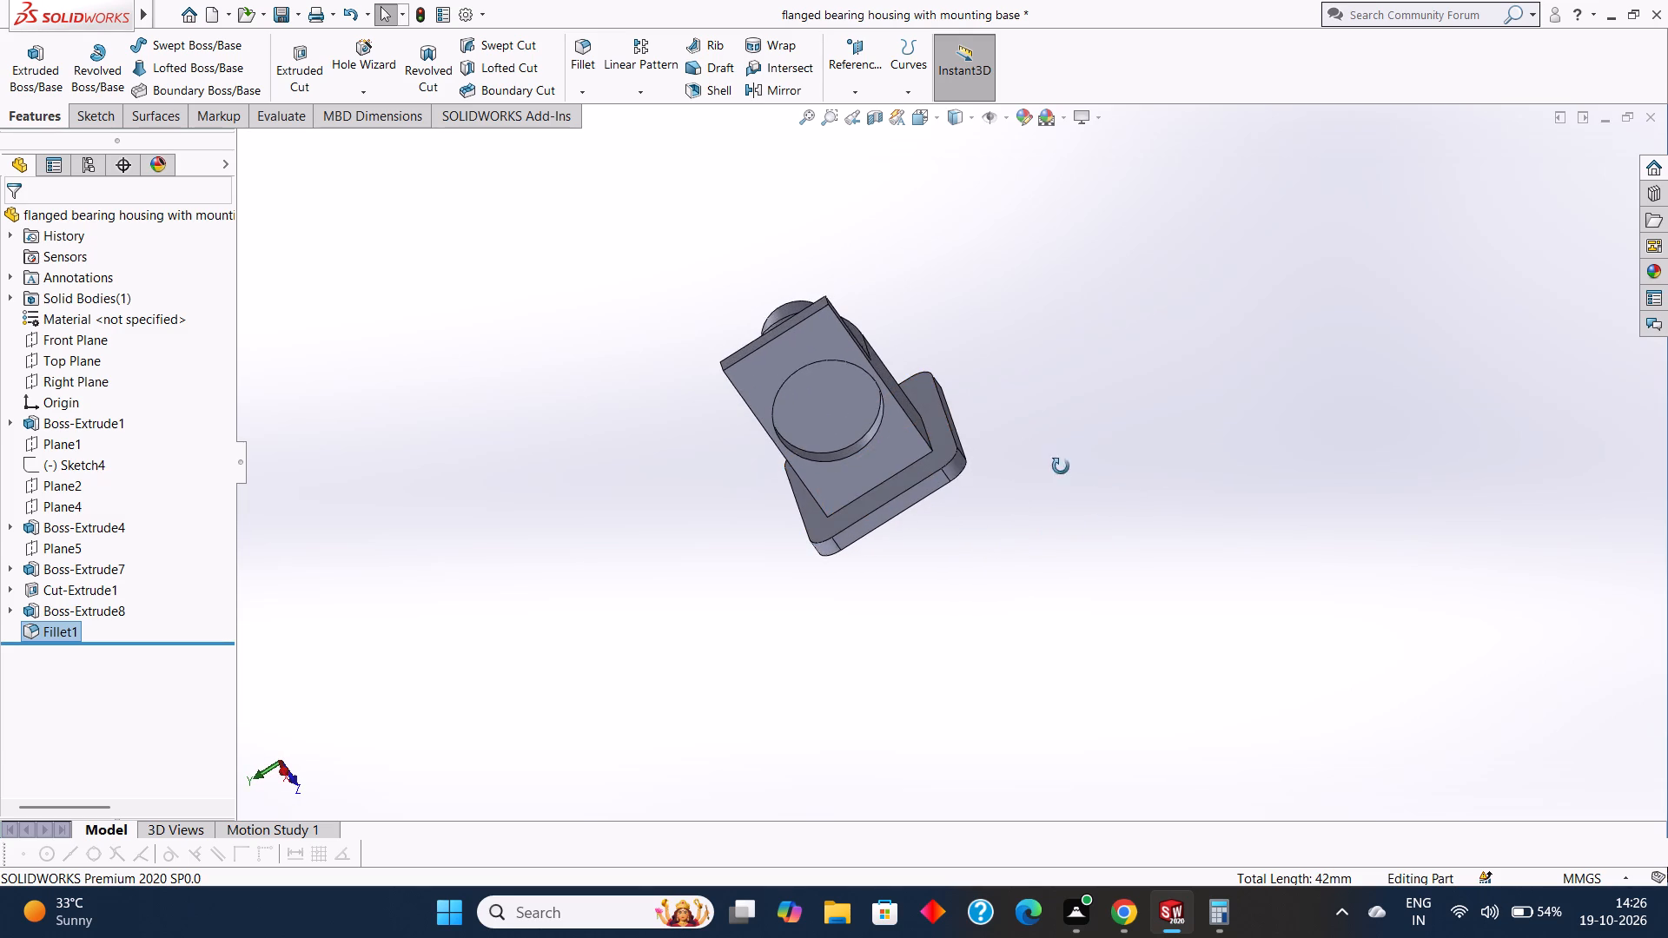
pyautogui.moveTo(1061, 466); pyautogui.dragTo(1072, 532, button='middle')
pyautogui.scroll(-1, 1062, 496)
pyautogui.click(839, 492)
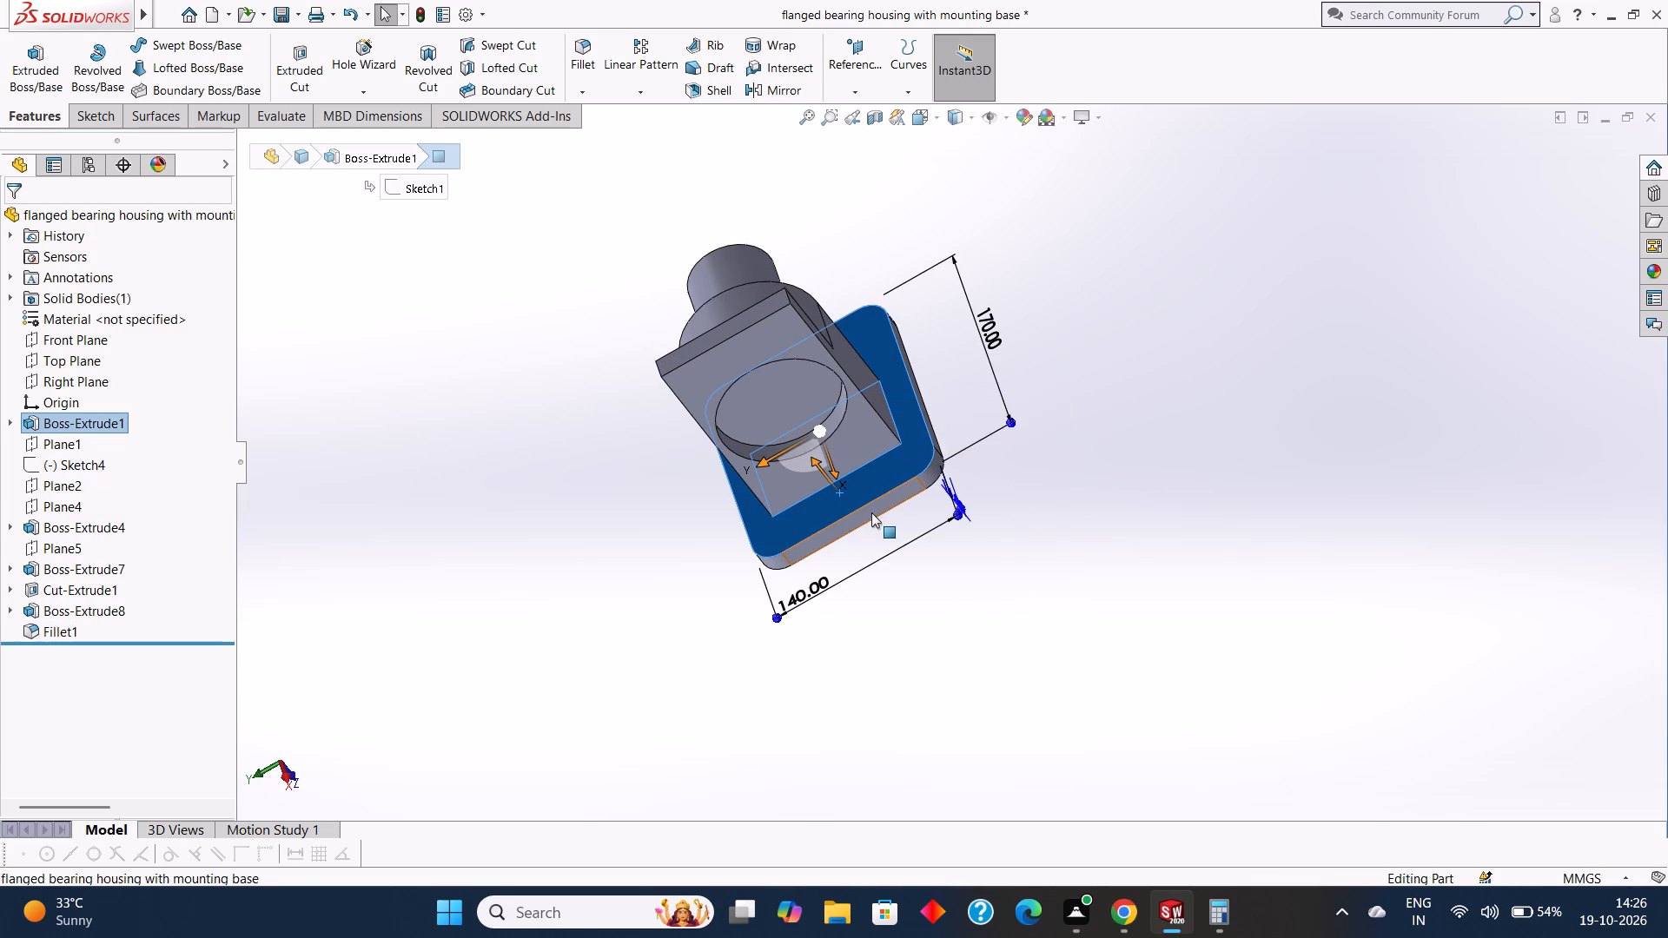
pyautogui.hotkey('ctrl', '8')
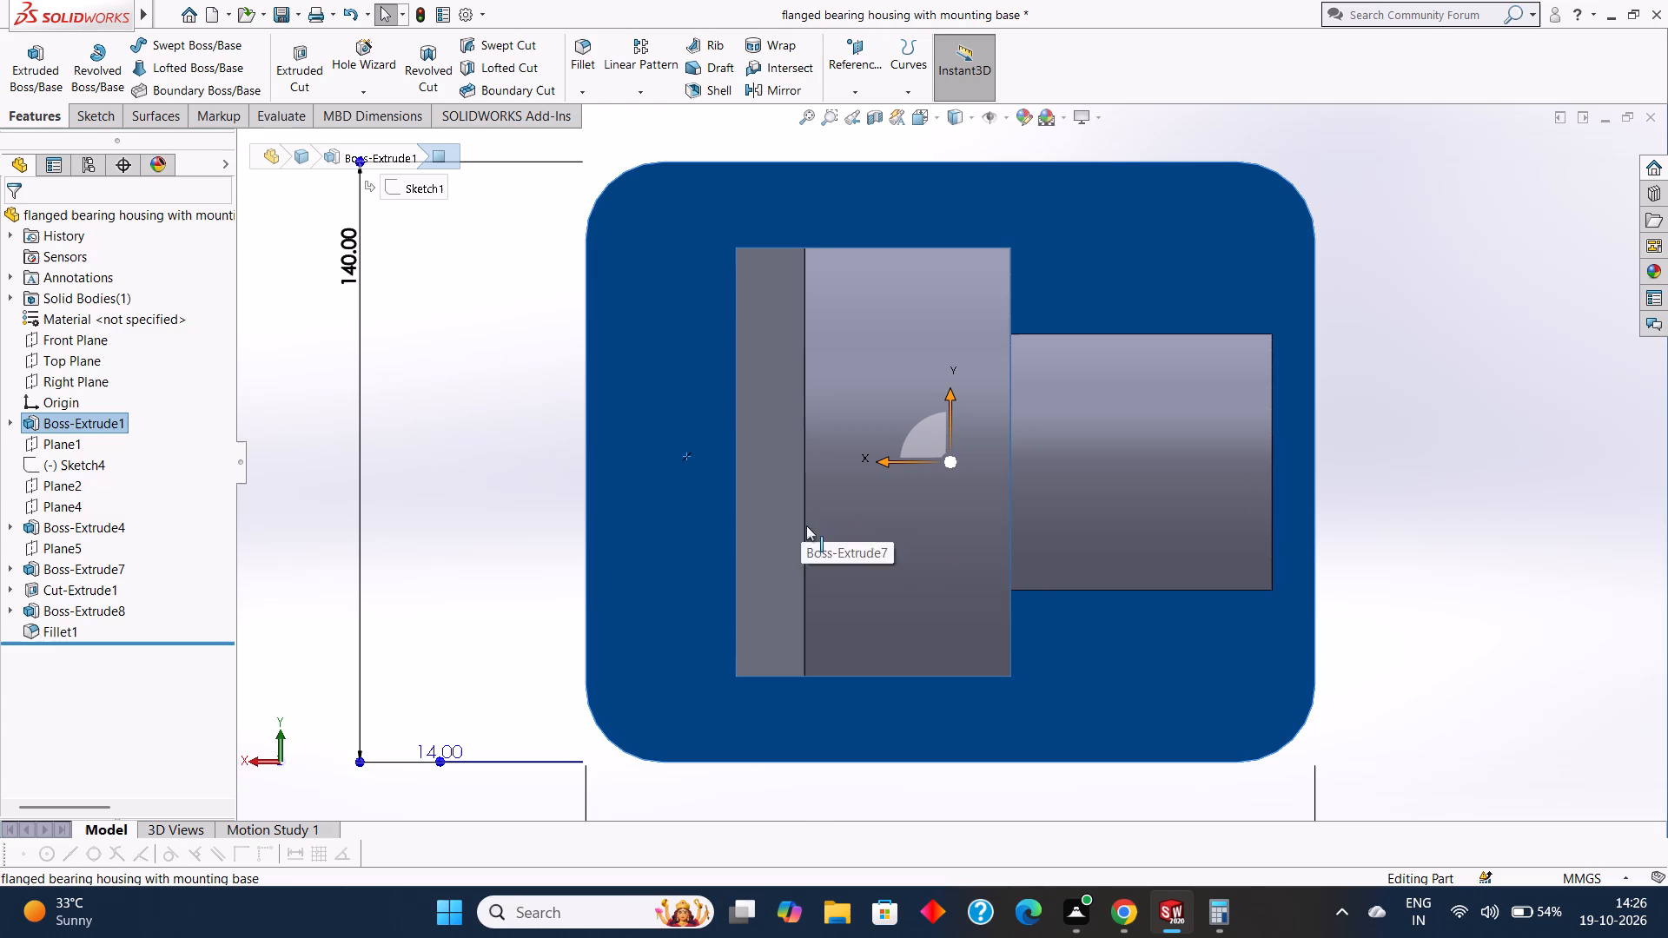
pyautogui.press('Escape')
pyautogui.rightClick(1174, 239)
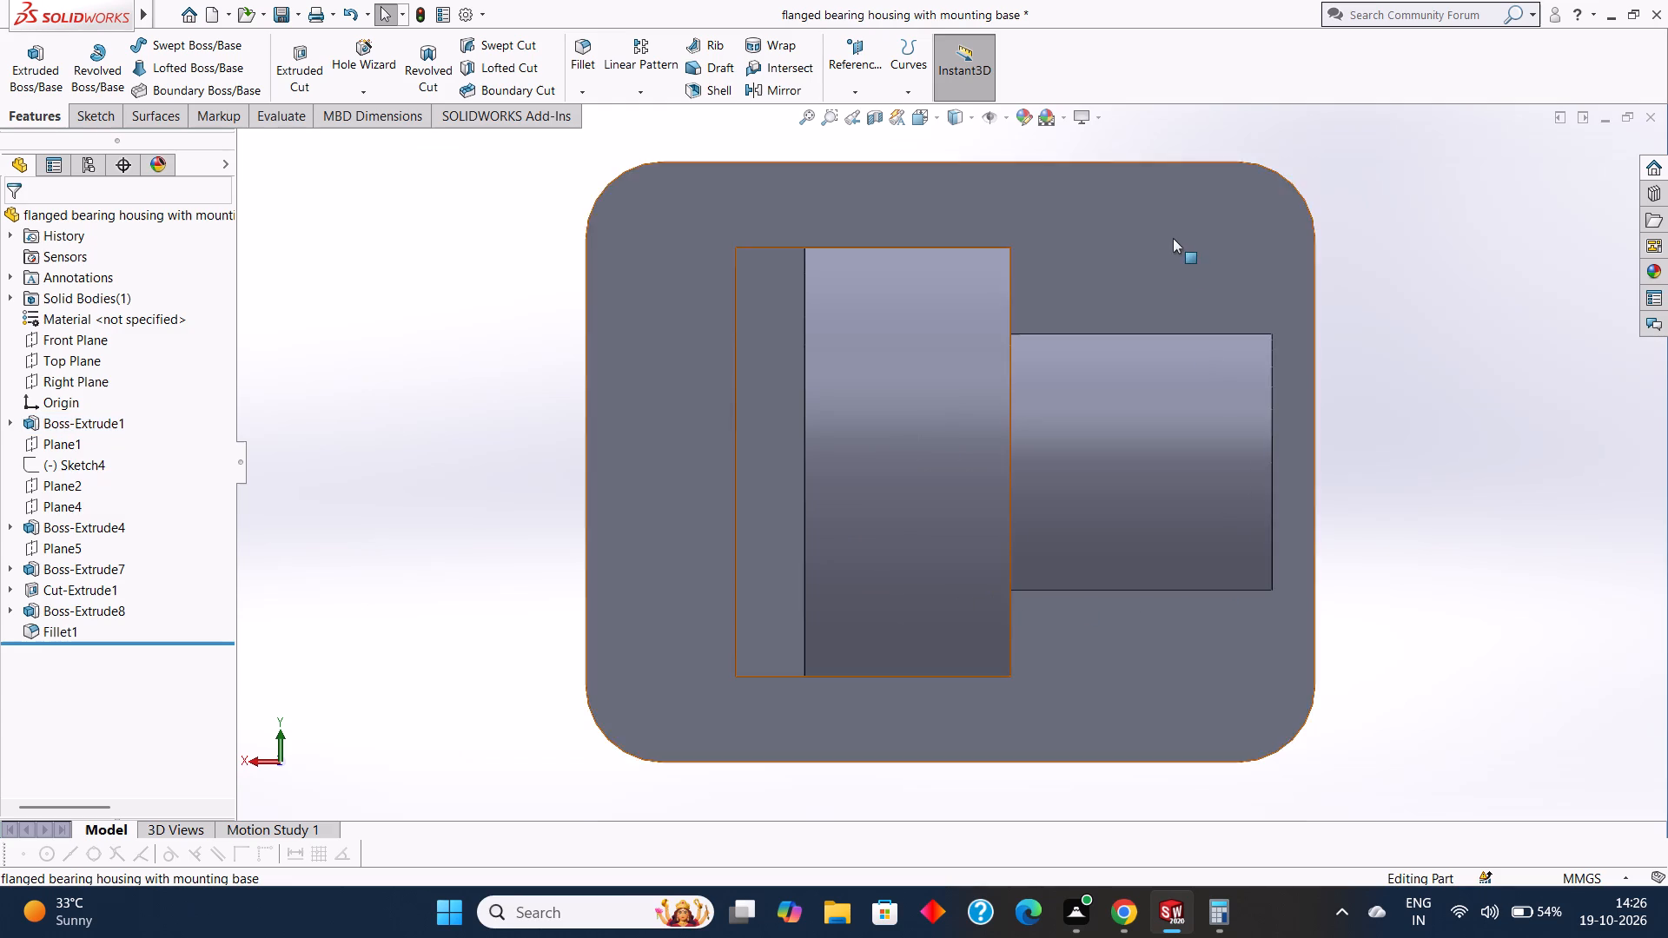
pyautogui.click(1211, 211)
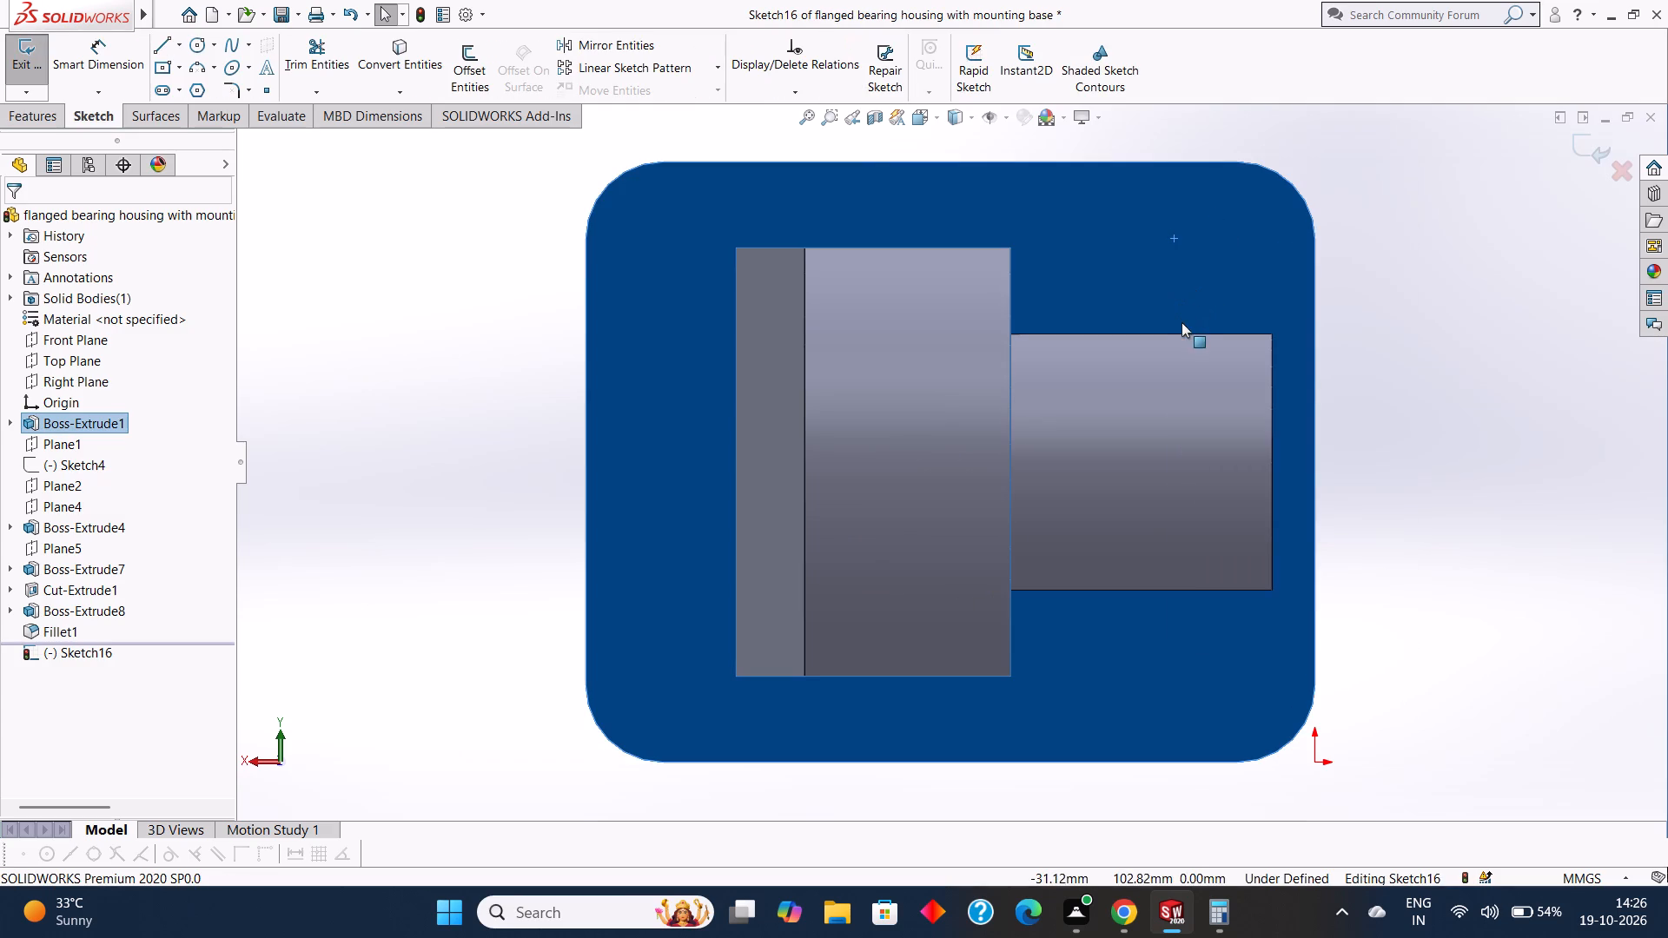
pyautogui.press('Escape')
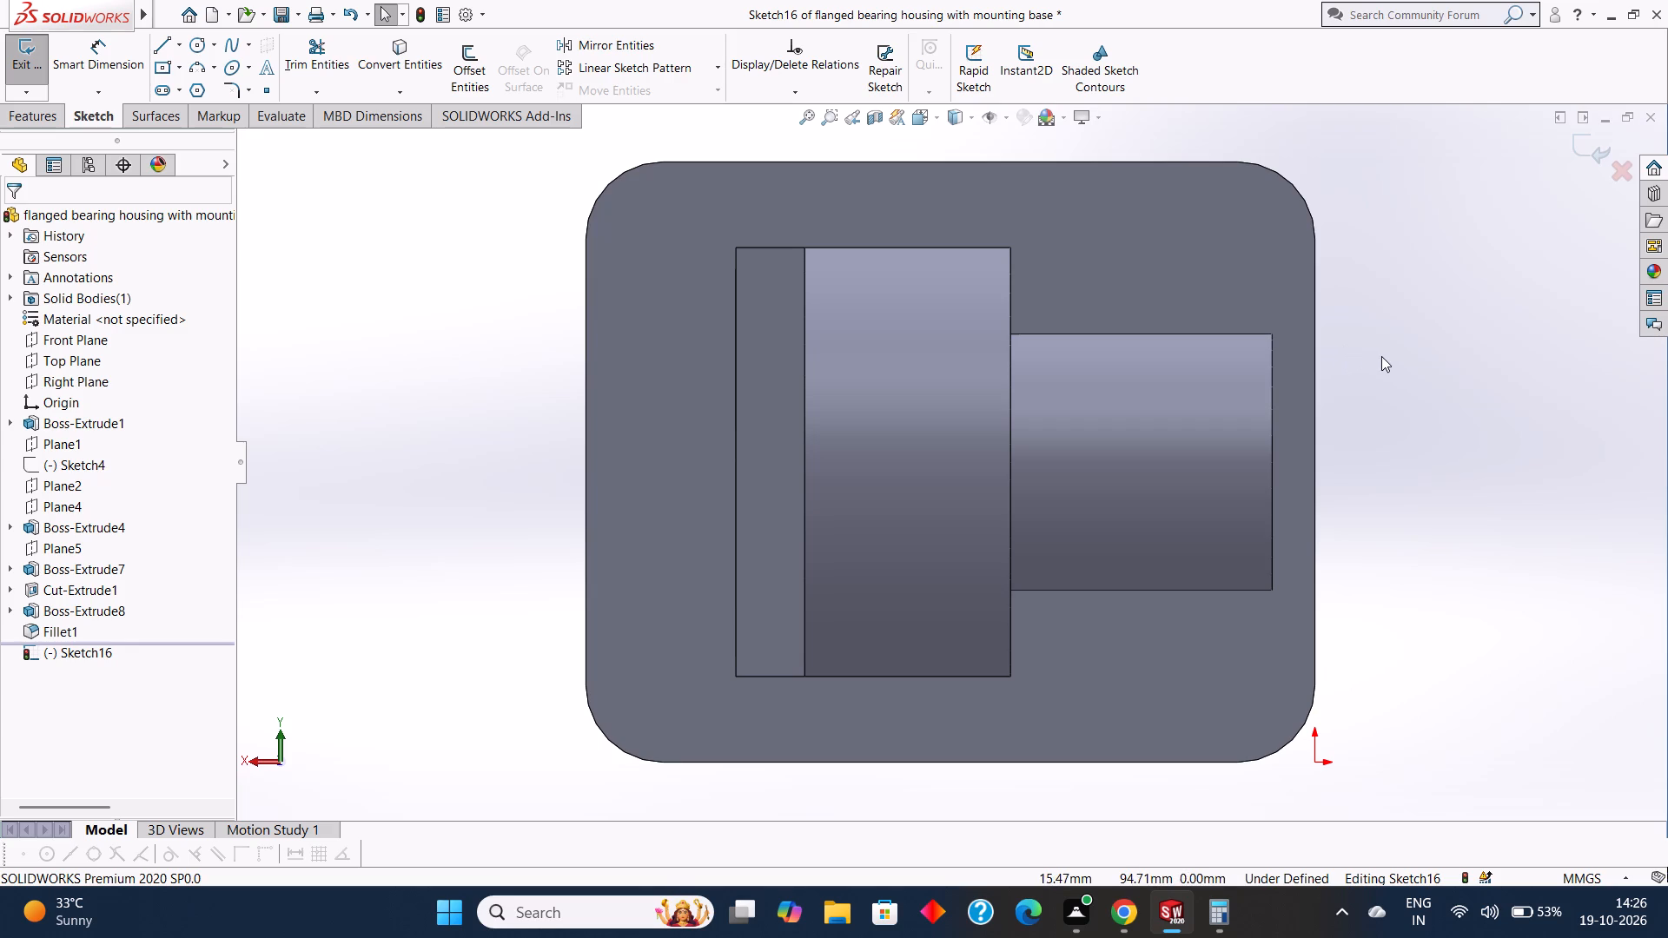
# Sketch four circles of about 7 to 7.5 mm radius, one centred on each rounded corner's arc centre of the base plate.
pyautogui.click(200, 46)
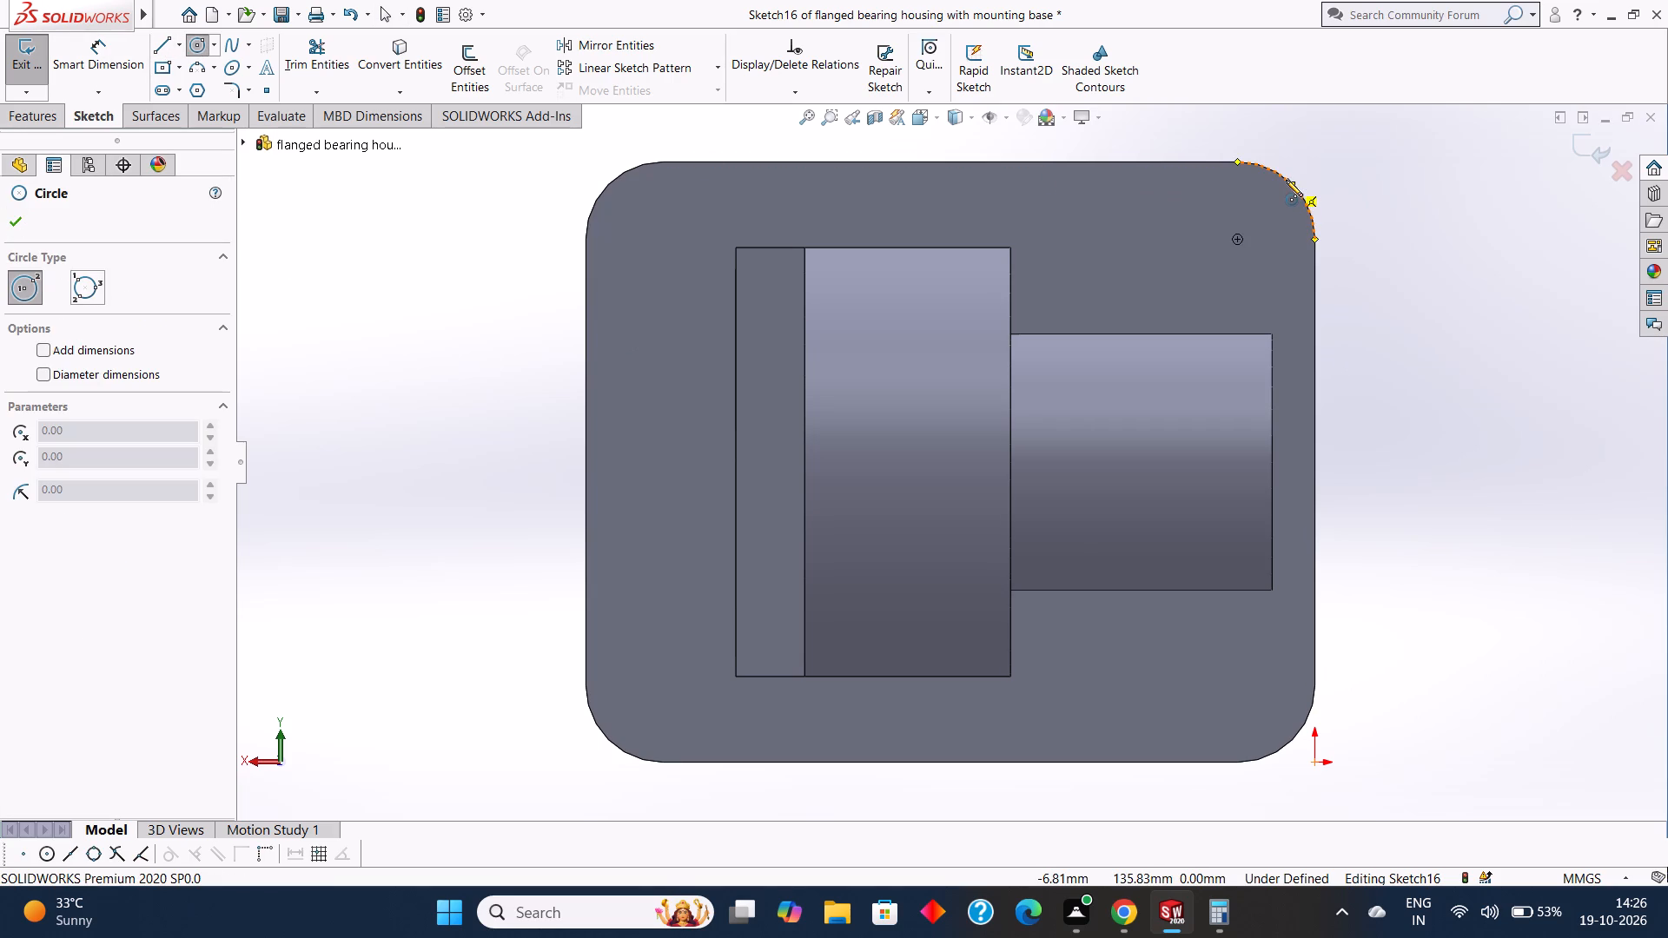
pyautogui.moveTo(1238, 240); pyautogui.dragTo(1252, 267)
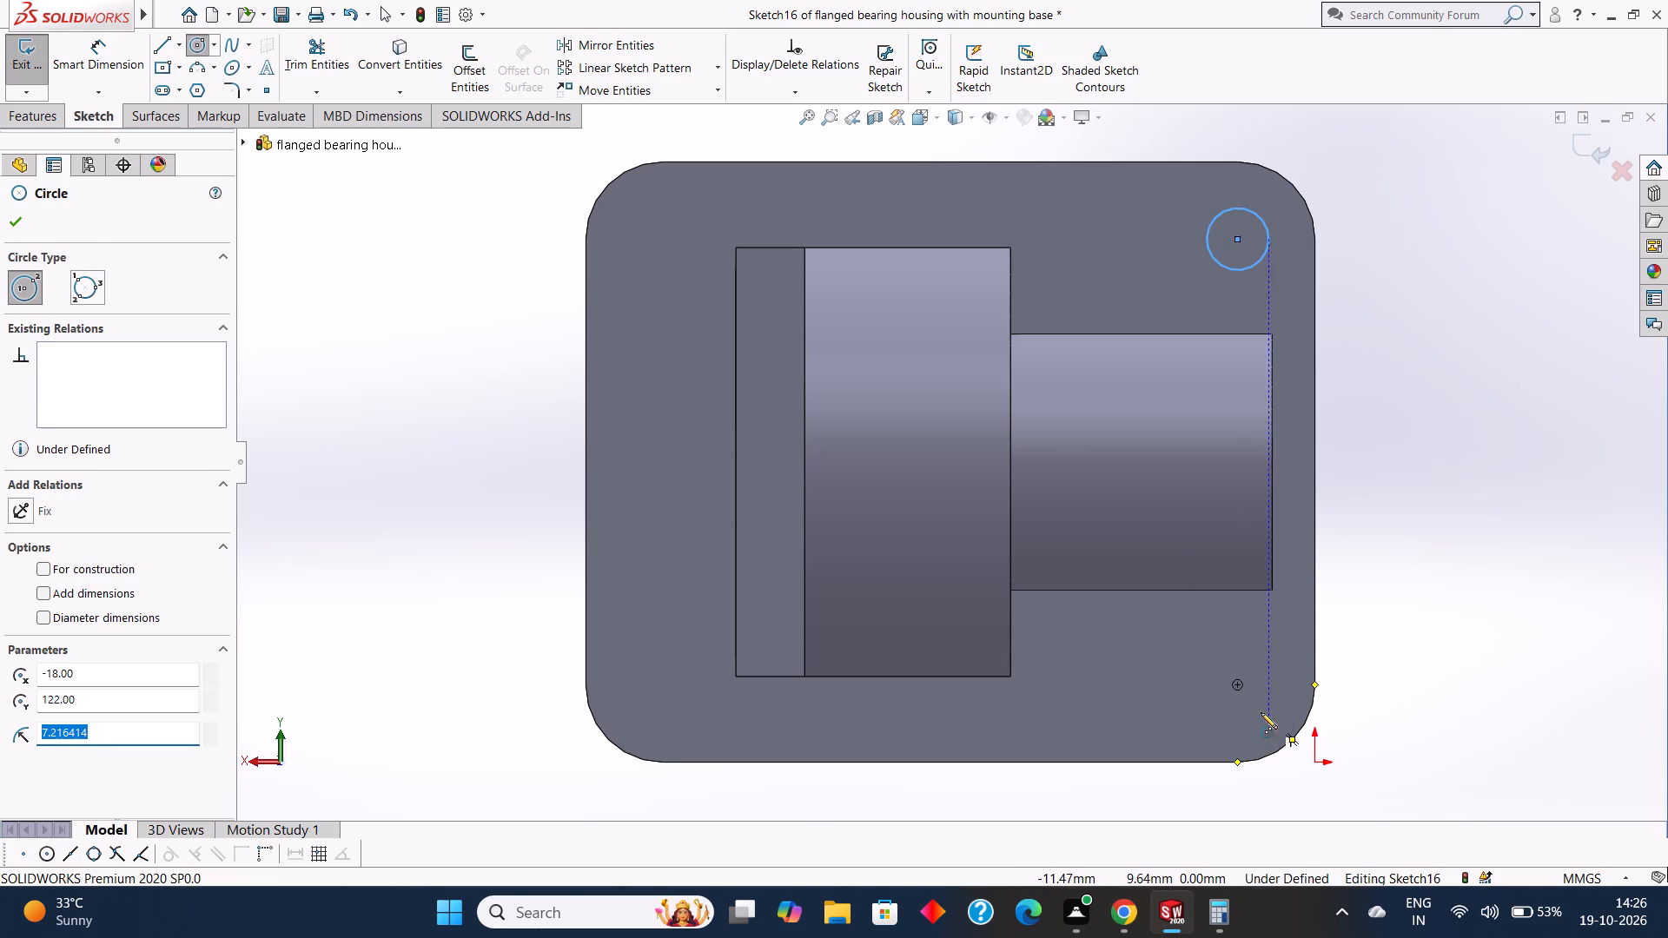
pyautogui.click(1237, 684)
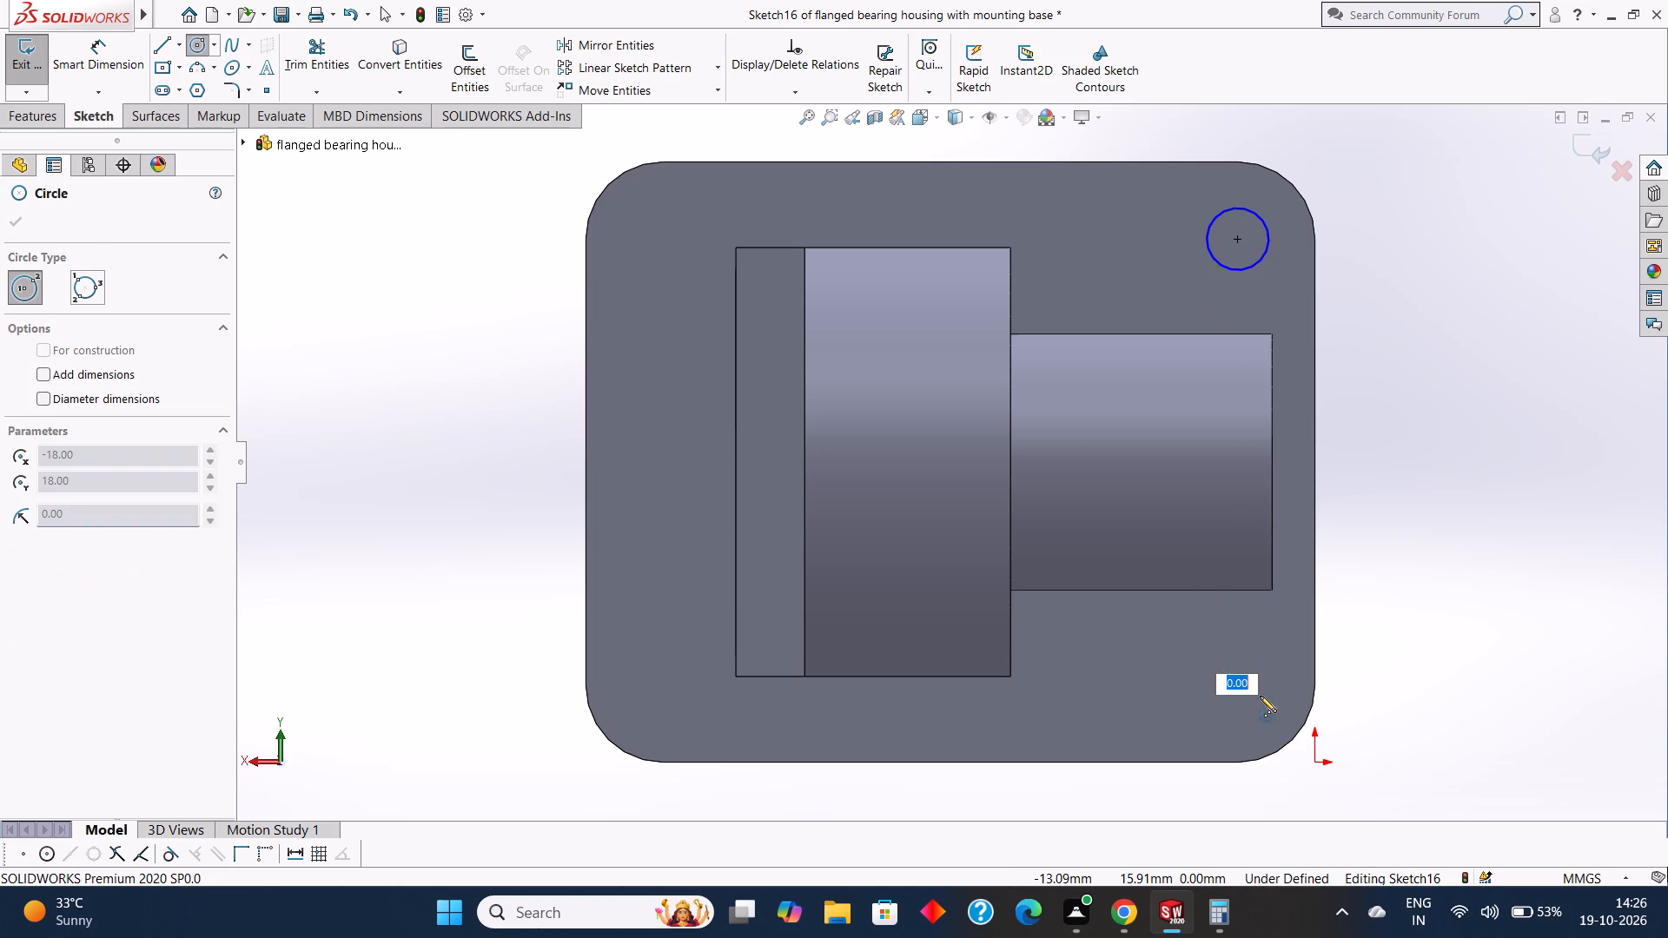
pyautogui.press('Escape')
pyautogui.press('Escape')
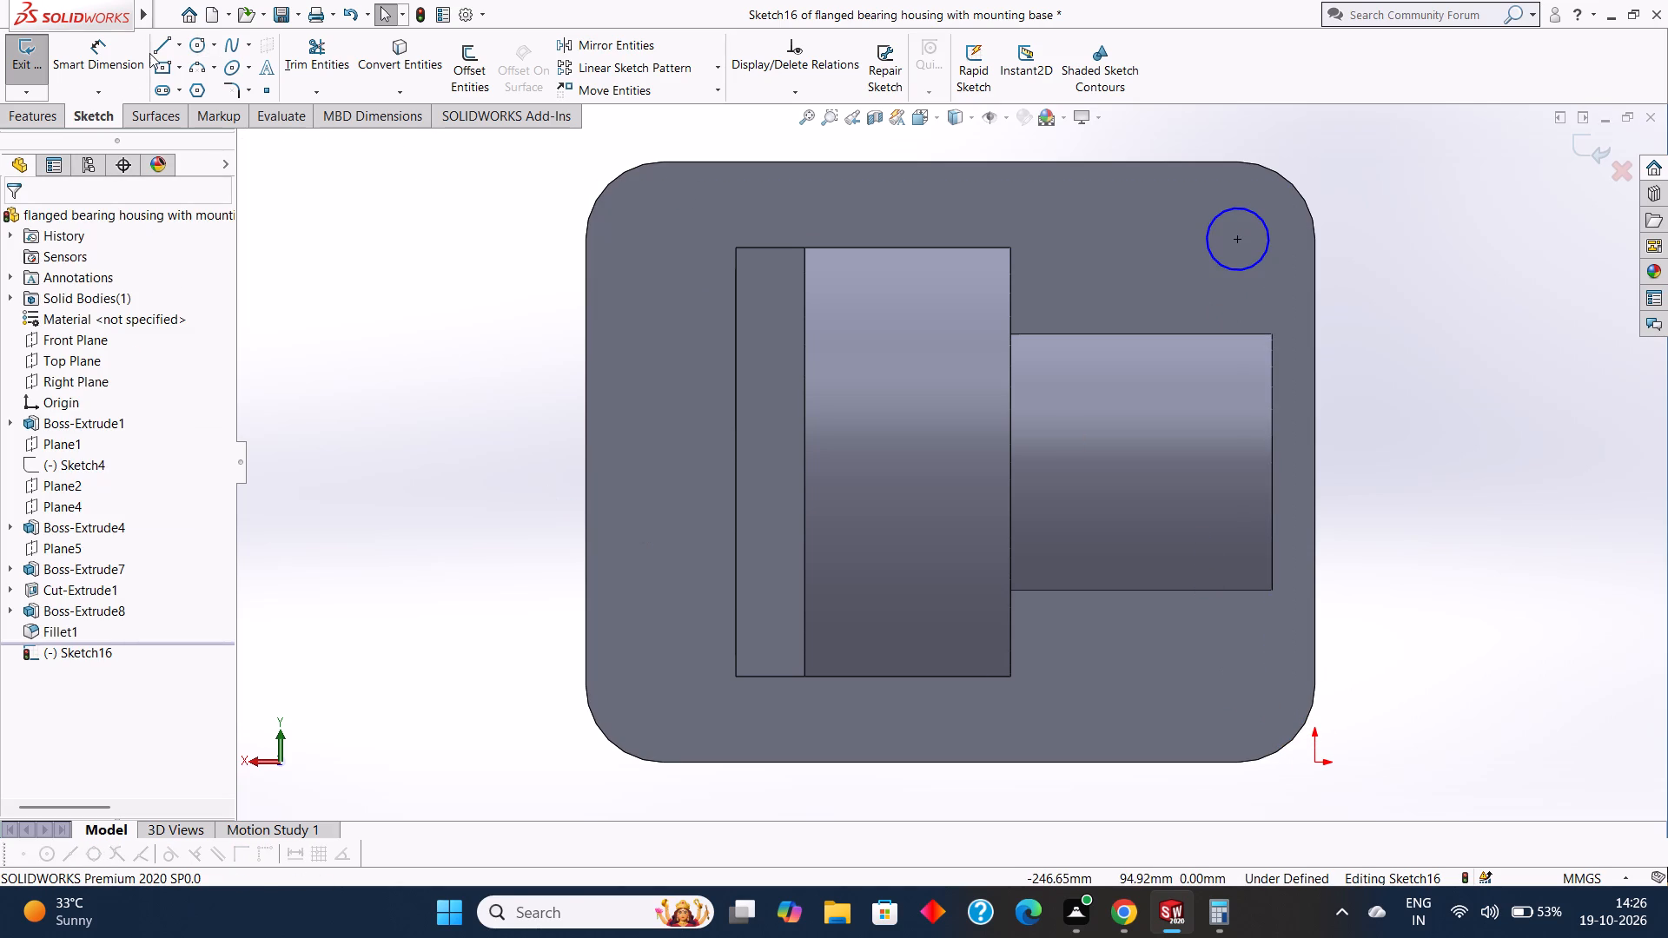
pyautogui.click(198, 40)
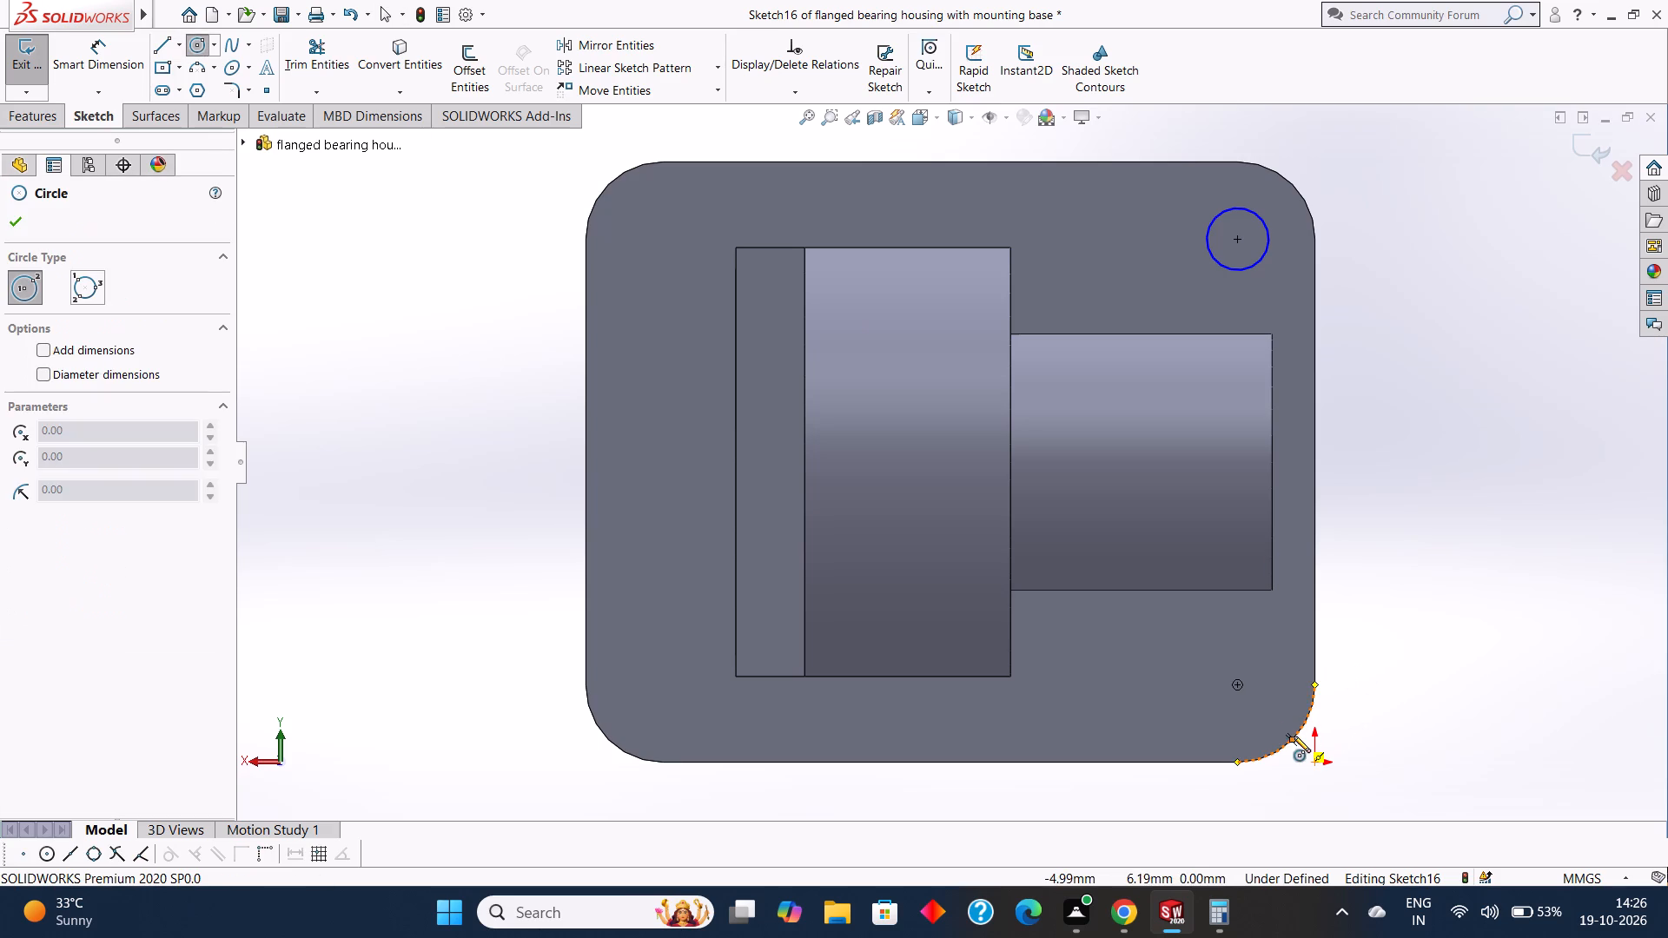
pyautogui.moveTo(1237, 684); pyautogui.dragTo(1255, 712)
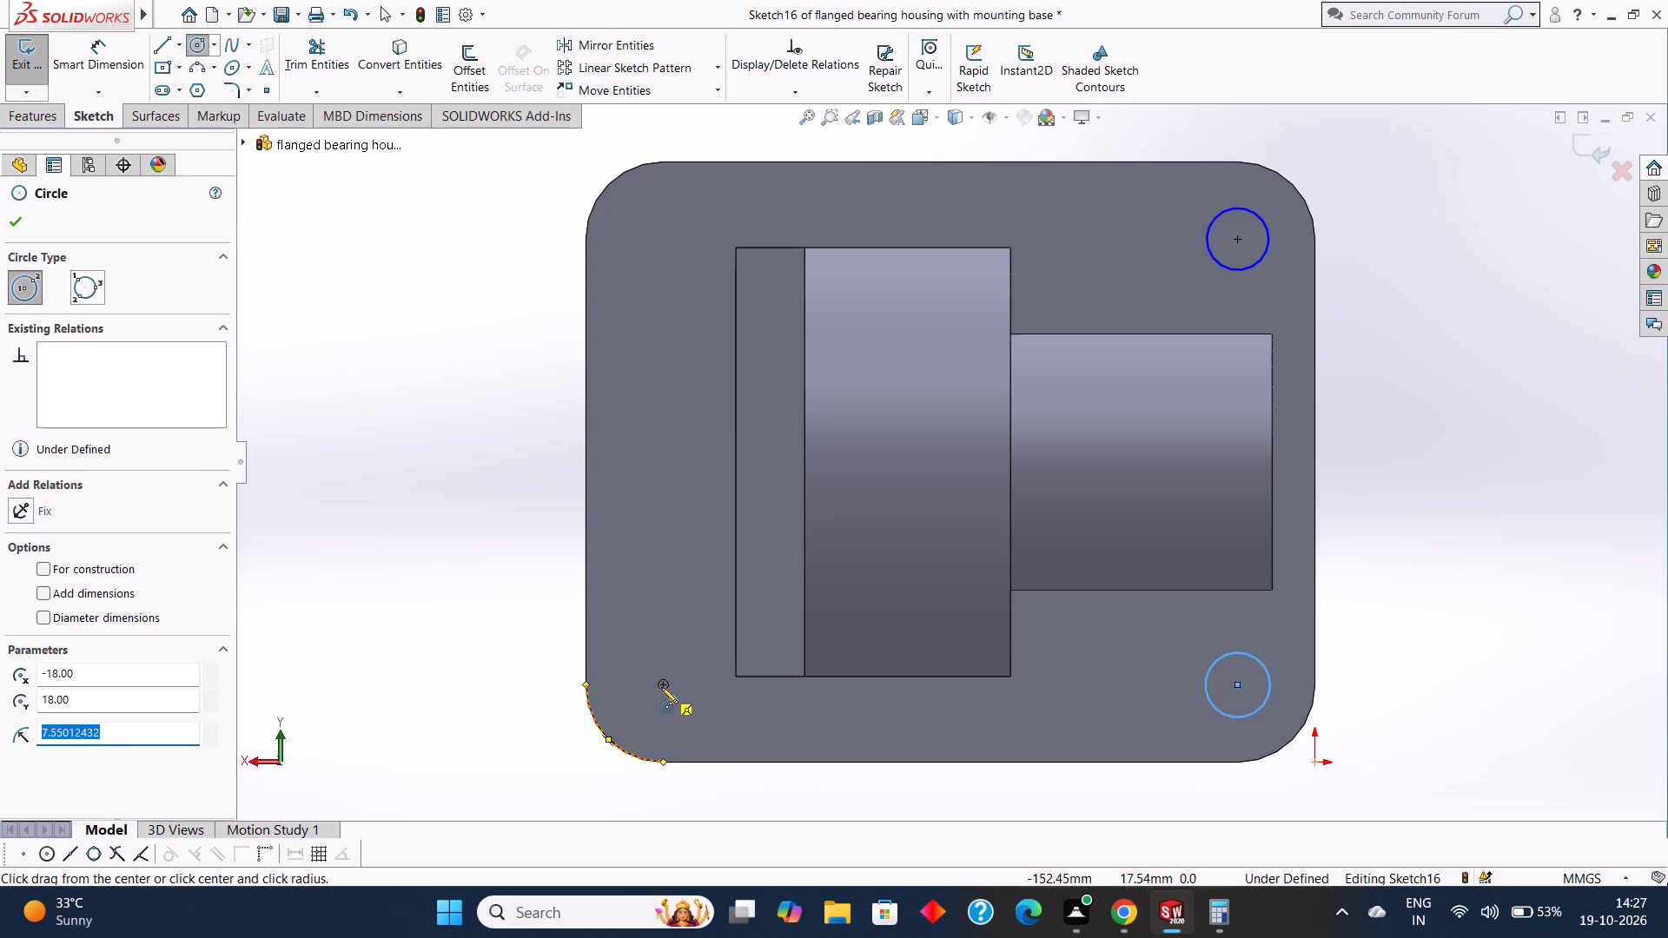
pyautogui.moveTo(664, 684); pyautogui.dragTo(678, 712)
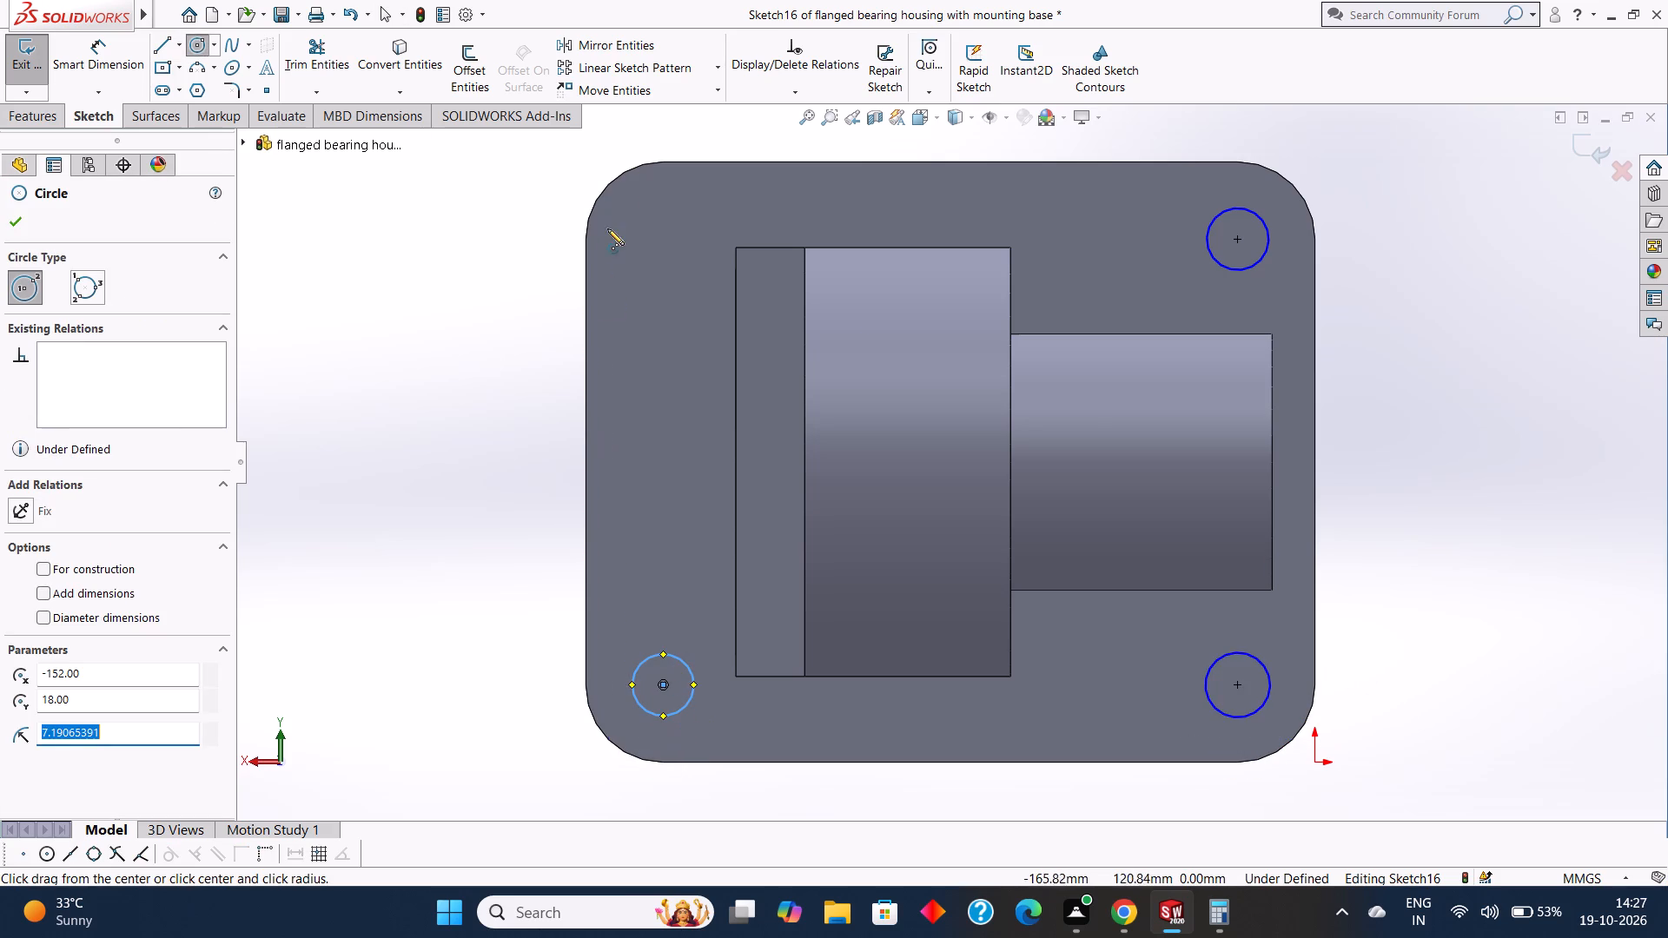
pyautogui.moveTo(660, 238); pyautogui.dragTo(665, 243)
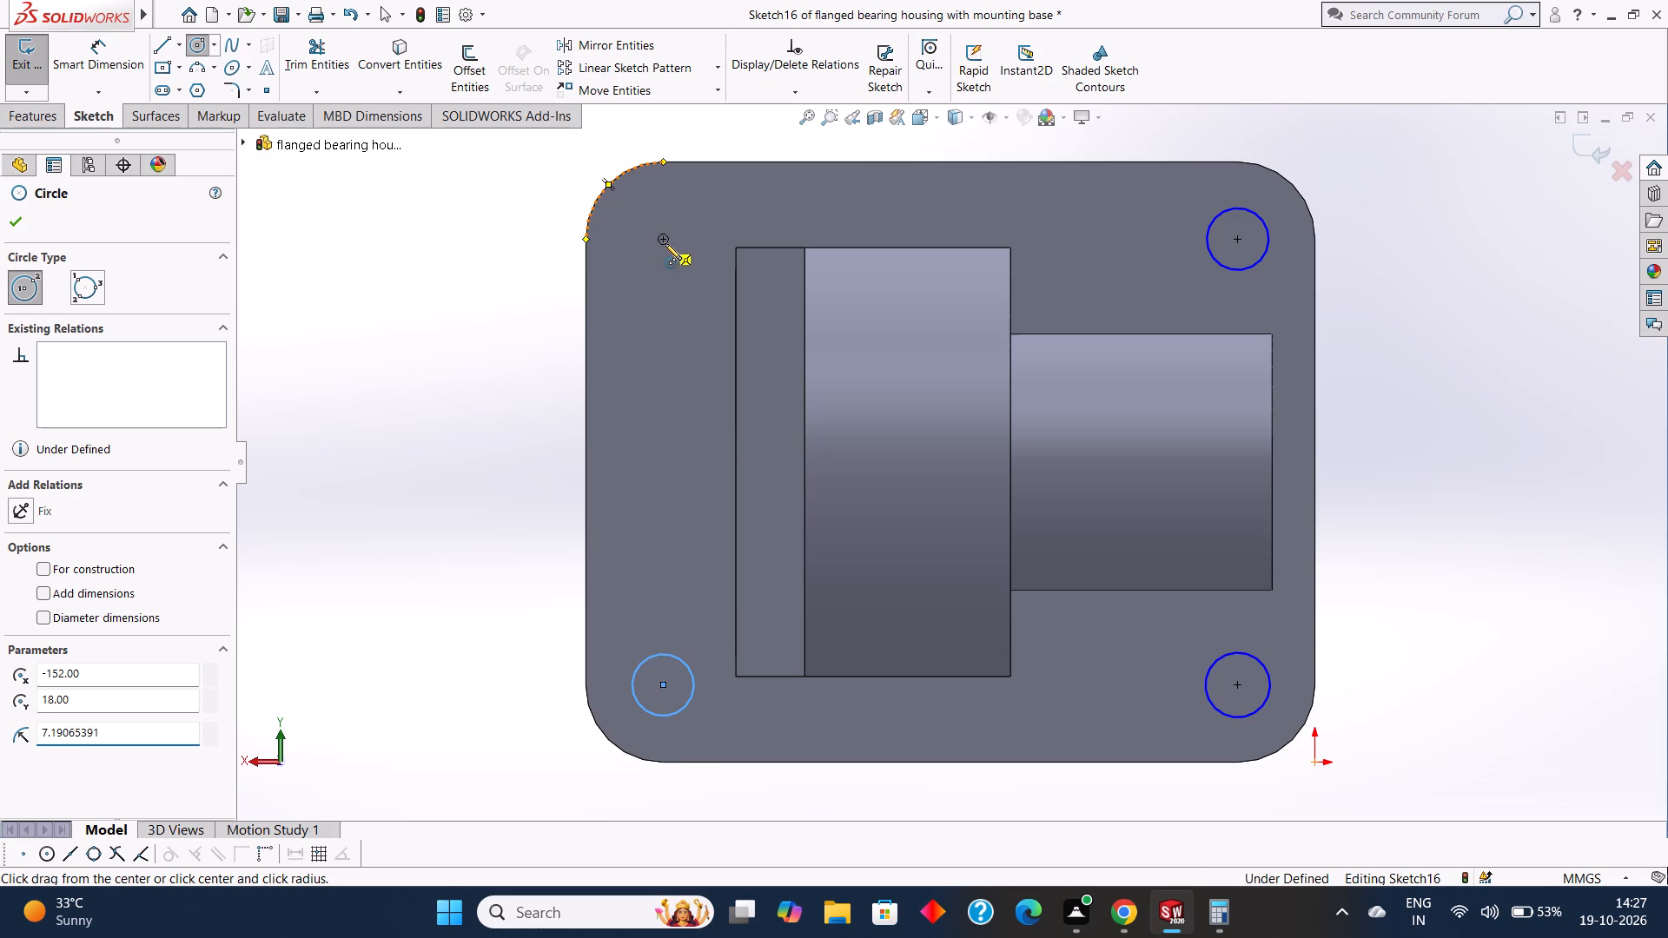
pyautogui.moveTo(665, 243); pyautogui.dragTo(675, 269)
pyautogui.click(17, 221)
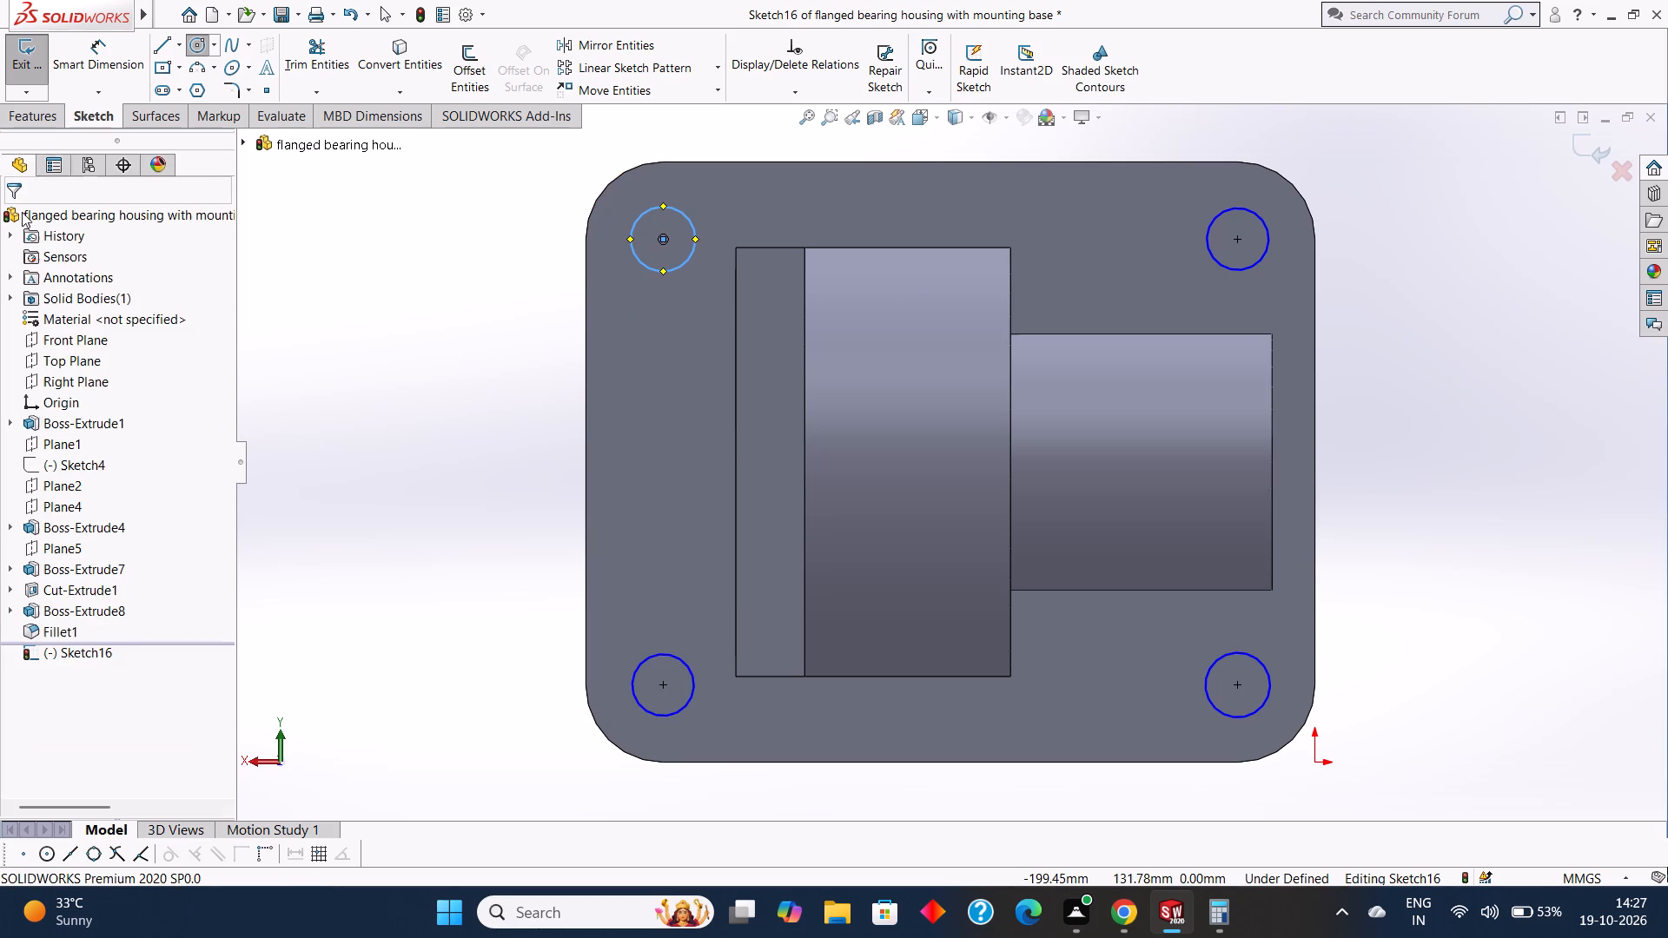
# Dimension the two corner circles on the cylindrical boss's side of the base plate to 8.5 mm diameter.
pyautogui.click(87, 67)
pyautogui.click(1235, 203)
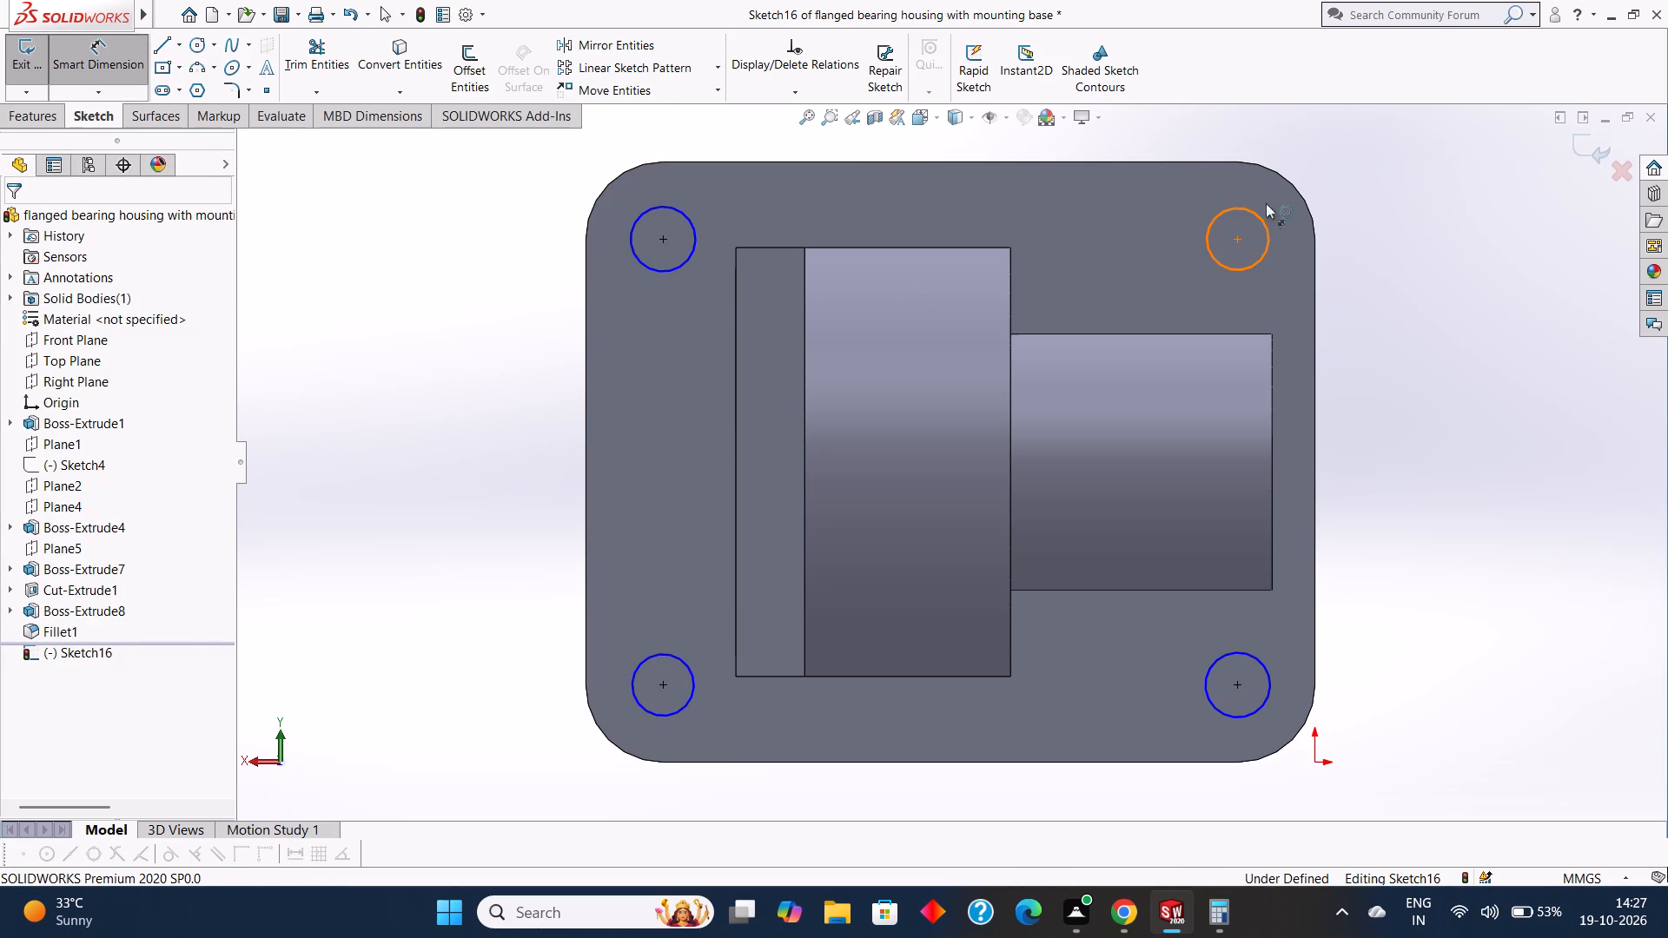
pyautogui.click(1413, 223)
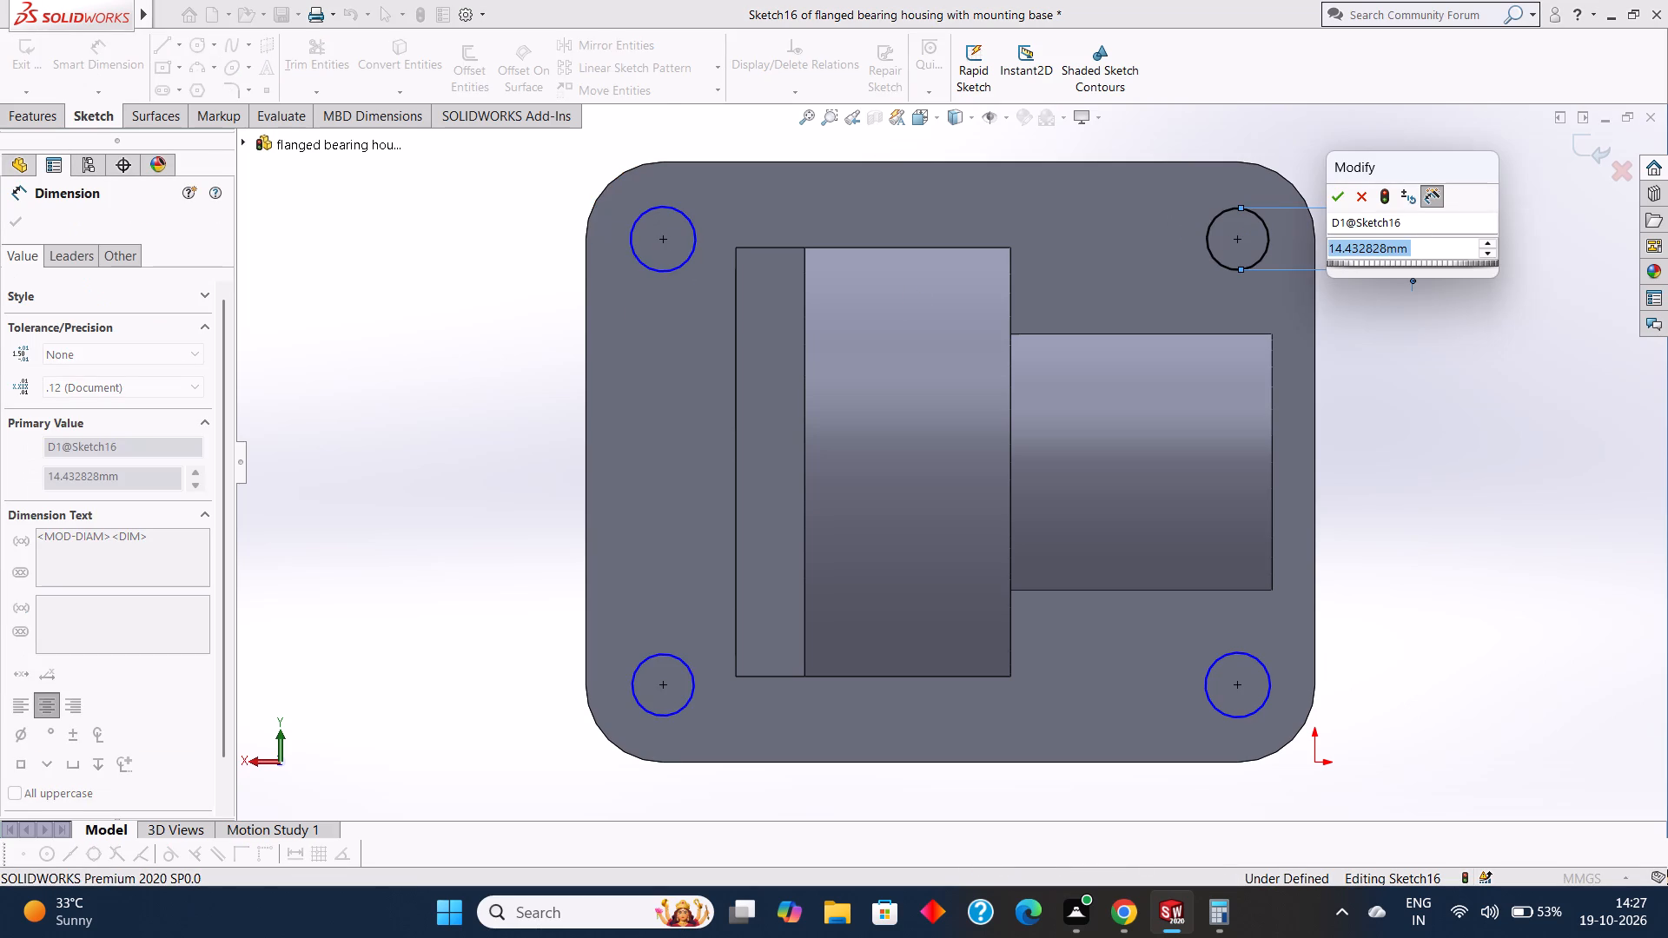
pyautogui.write('8.5')
pyautogui.press('Return')
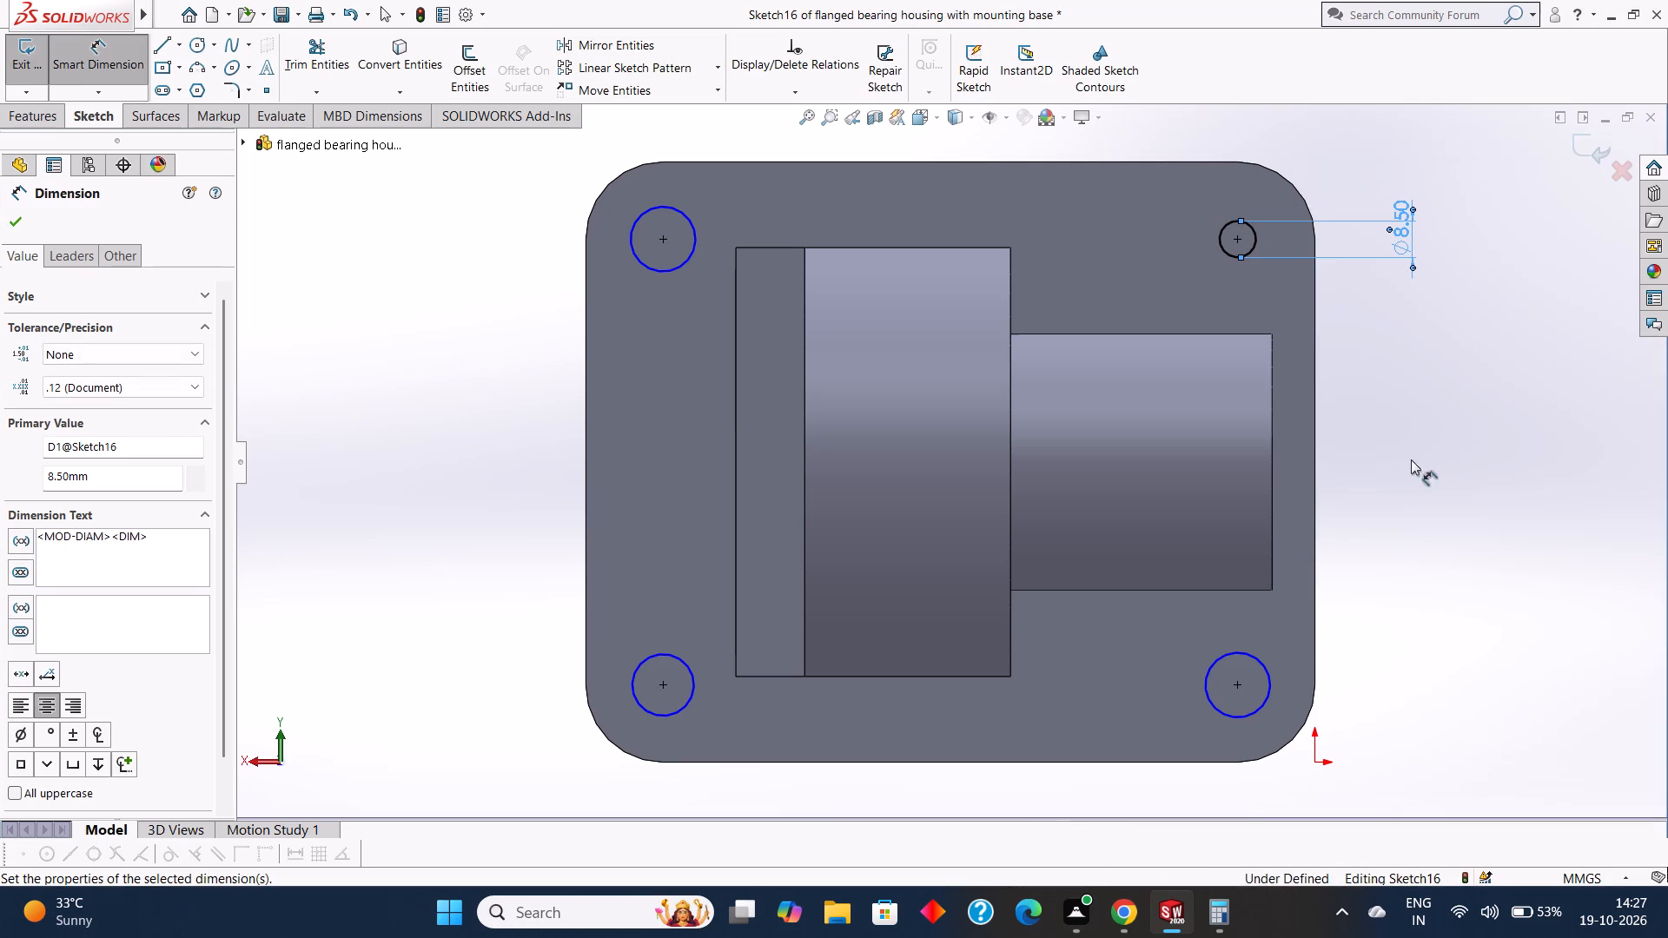
pyautogui.click(1265, 666)
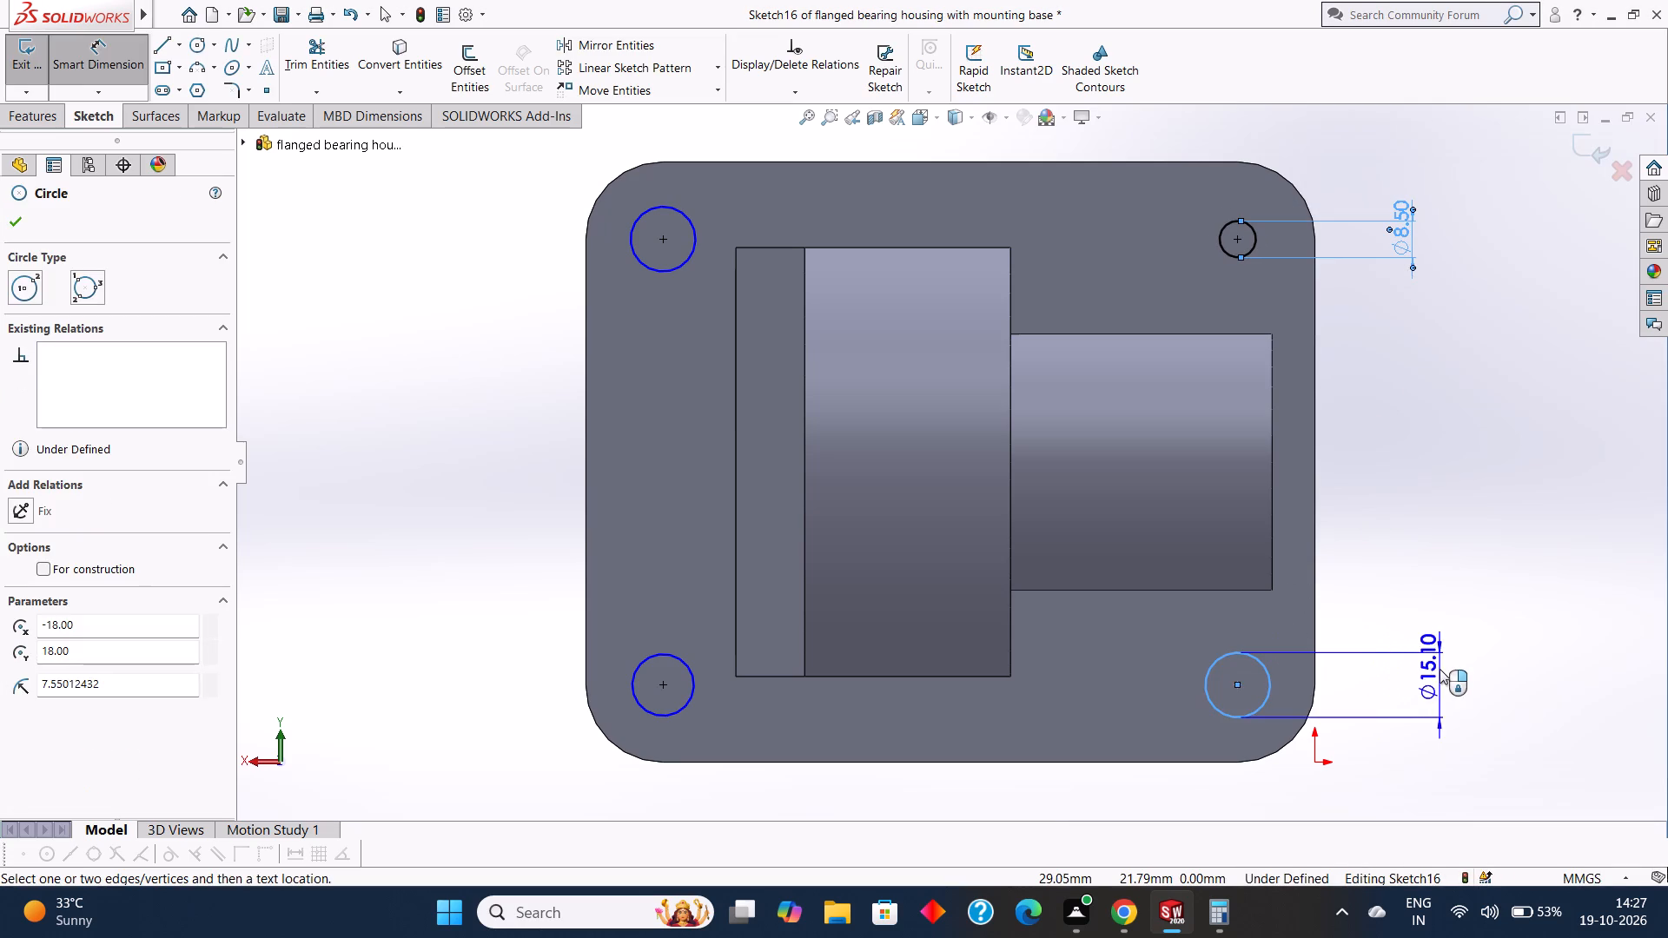
pyautogui.click(1440, 669)
pyautogui.press('BackSpace')
pyautogui.write('8.5')
pyautogui.press('Return')
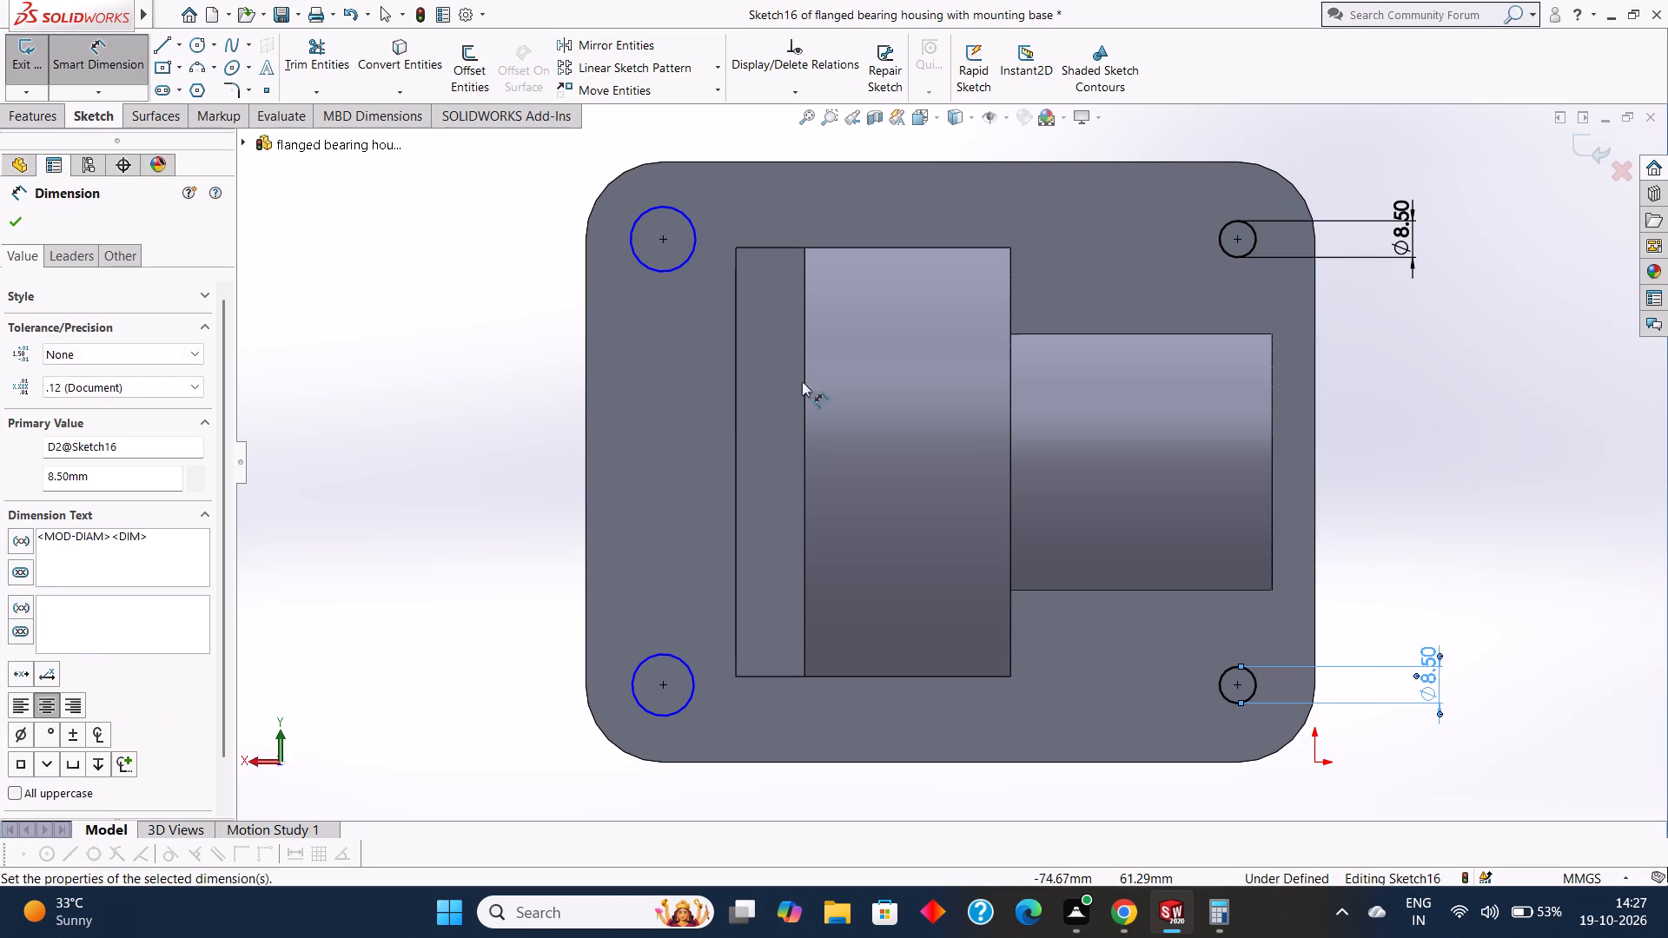
# Dimension the two remaining corner circles, on the bored plate's side of the base, to 8.5 mm diameter.
pyautogui.click(673, 208)
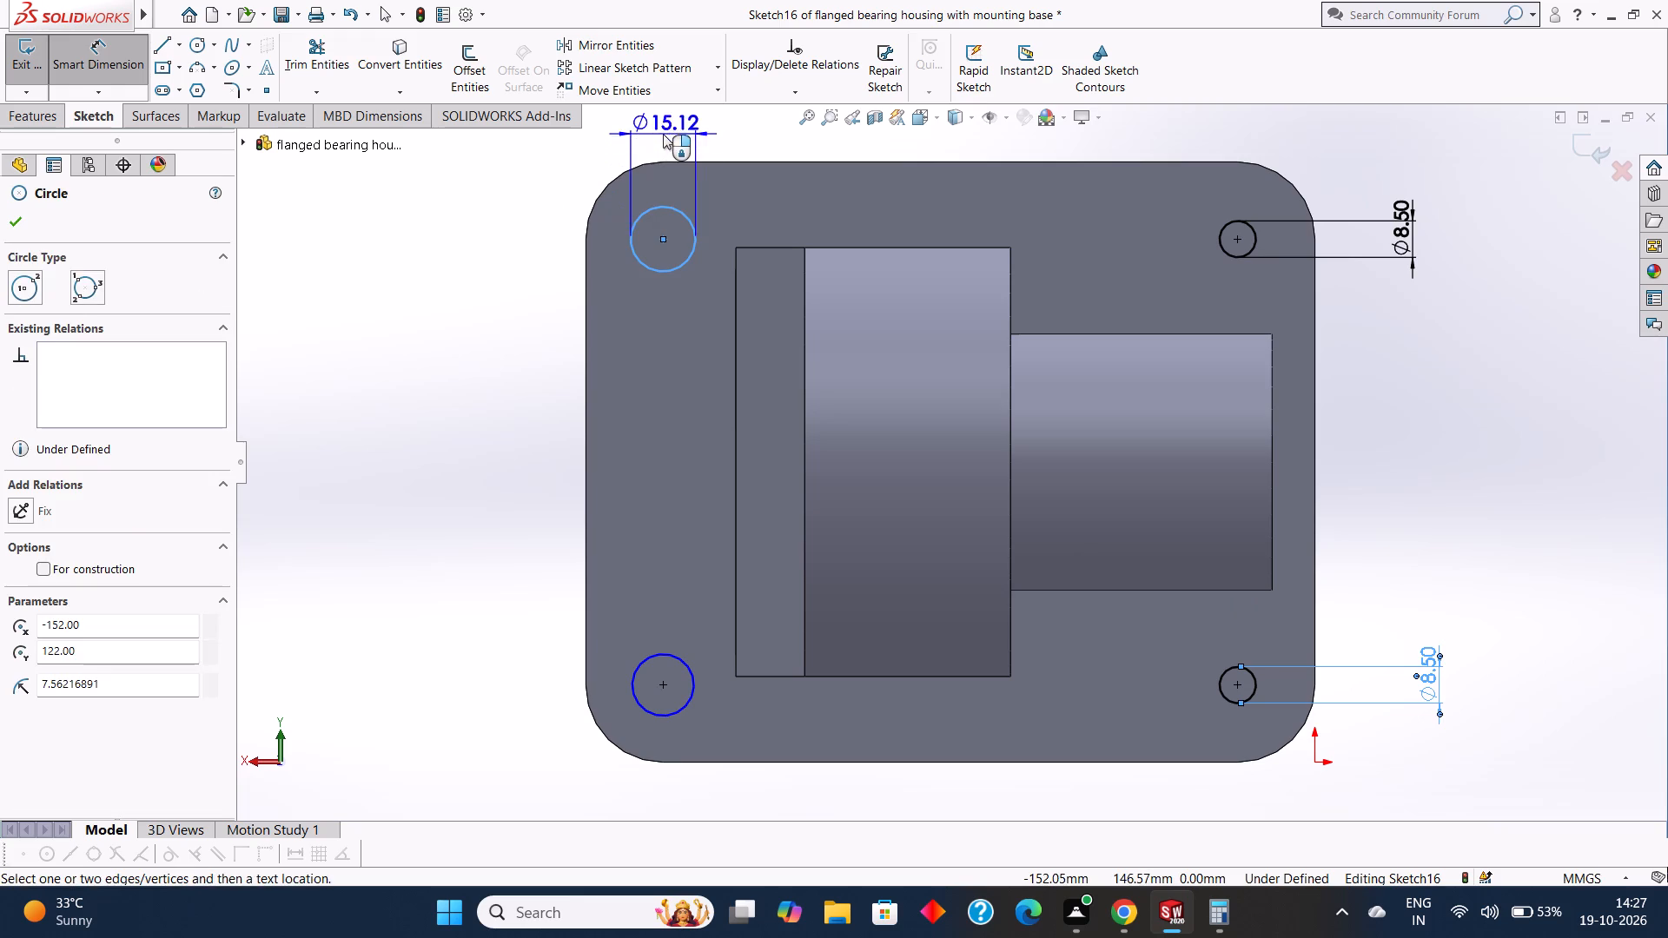
pyautogui.click(663, 134)
pyautogui.write('8.5')
pyautogui.press('Return')
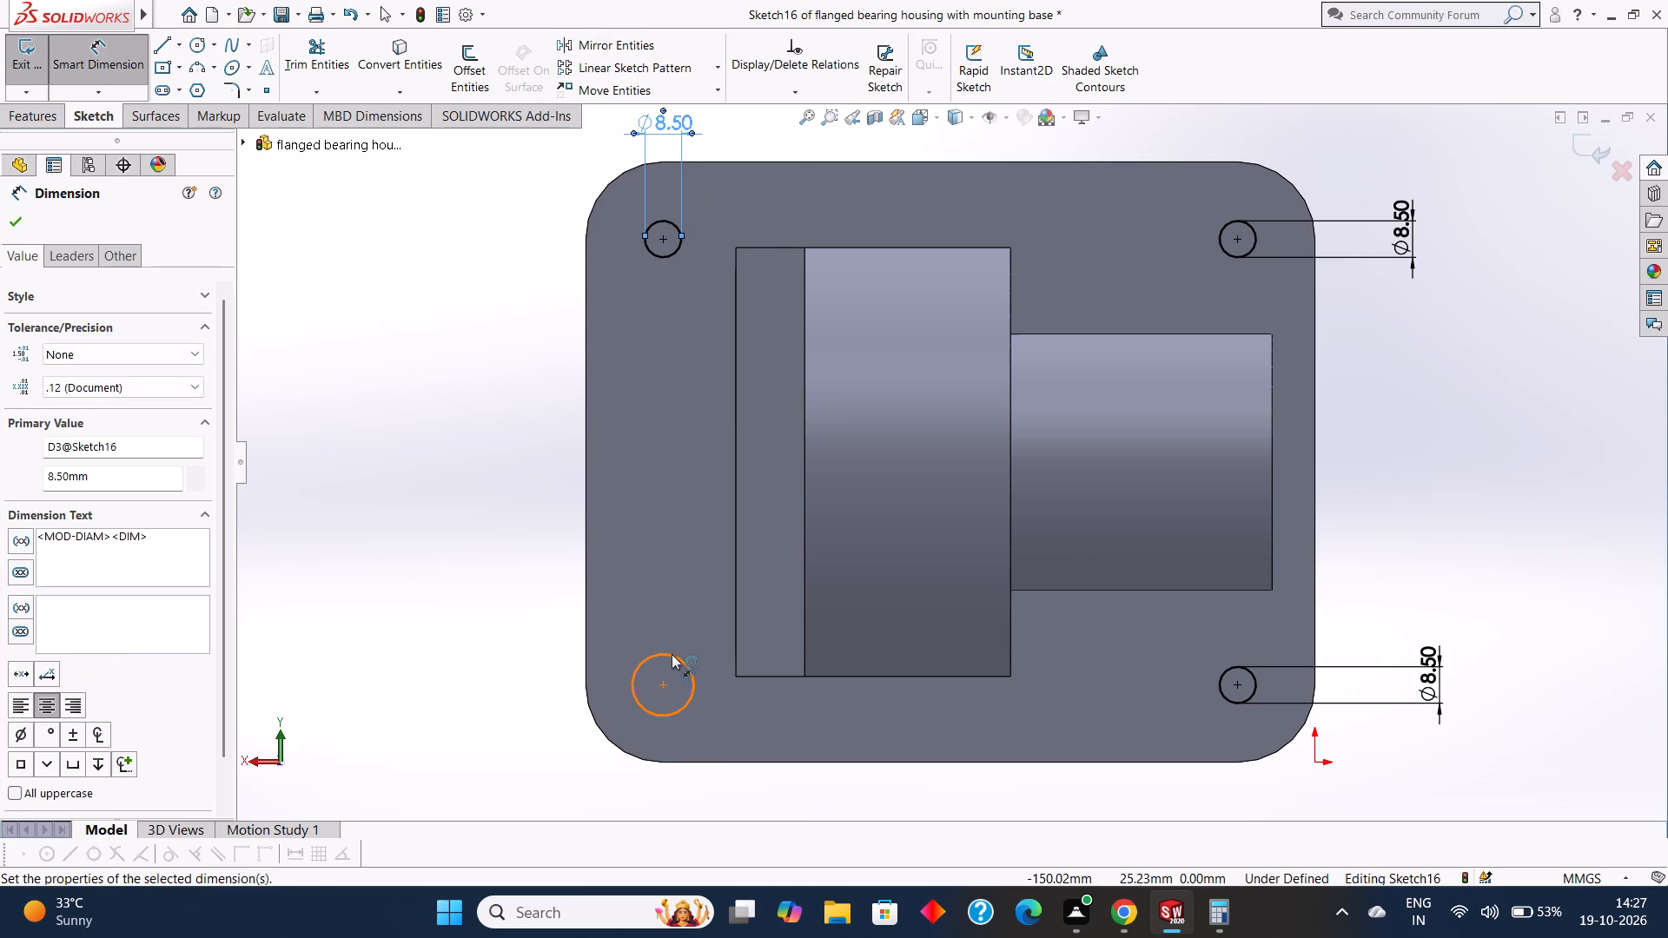
pyautogui.click(672, 655)
pyautogui.click(533, 666)
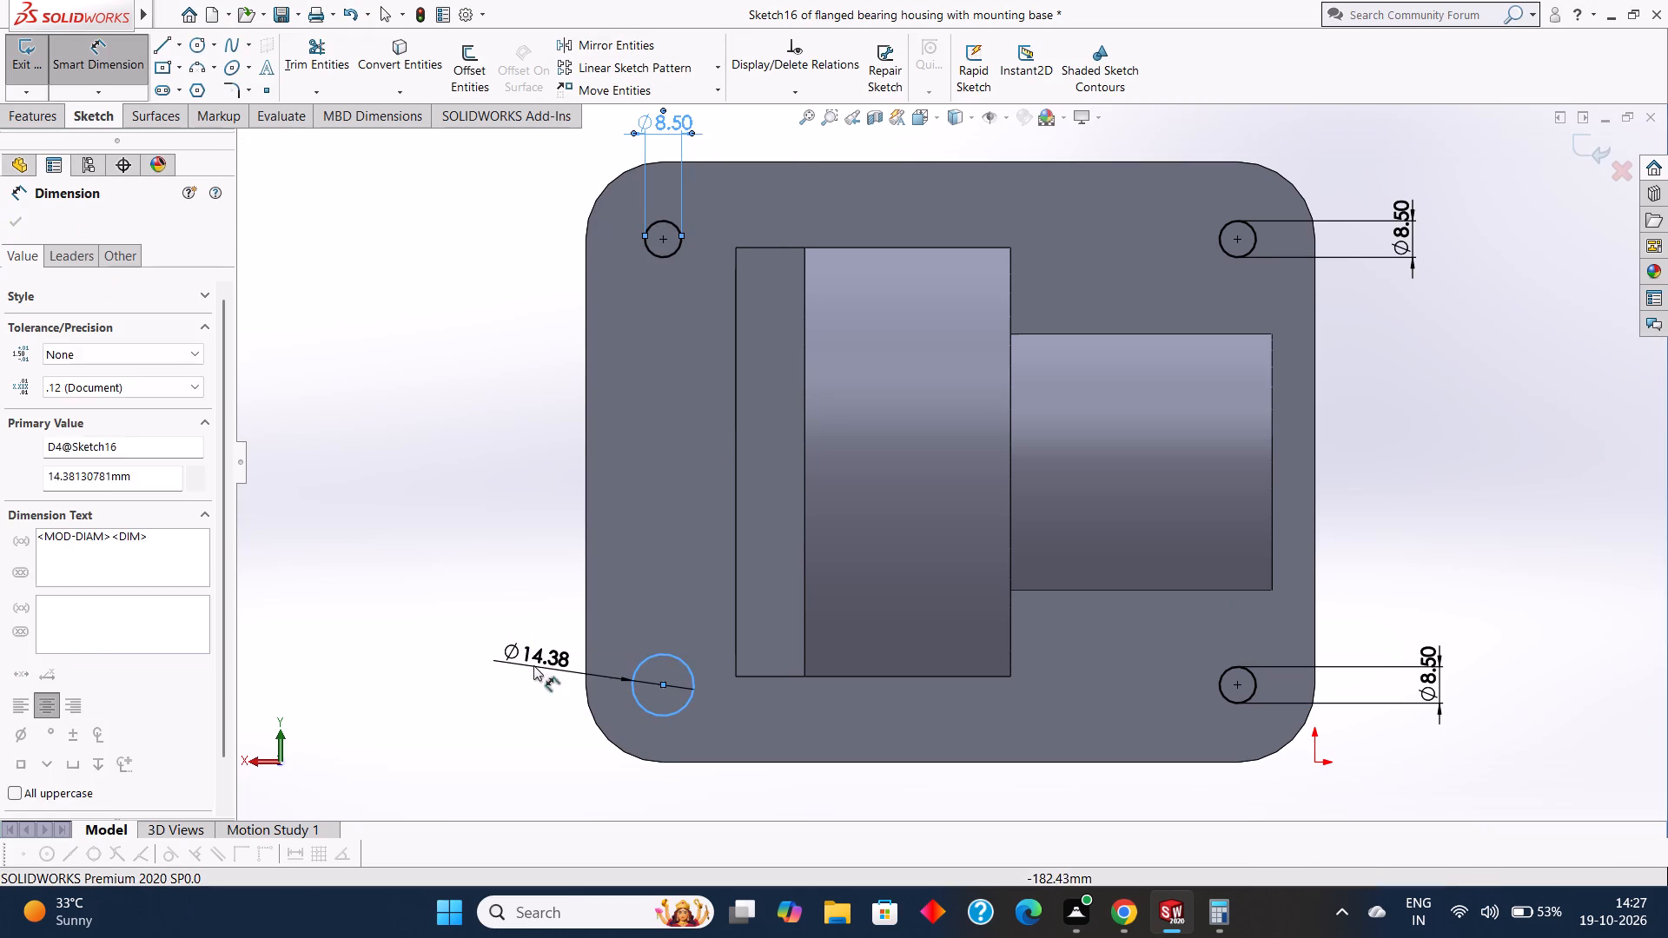
pyautogui.press('BackSpace')
pyautogui.write('8.5')
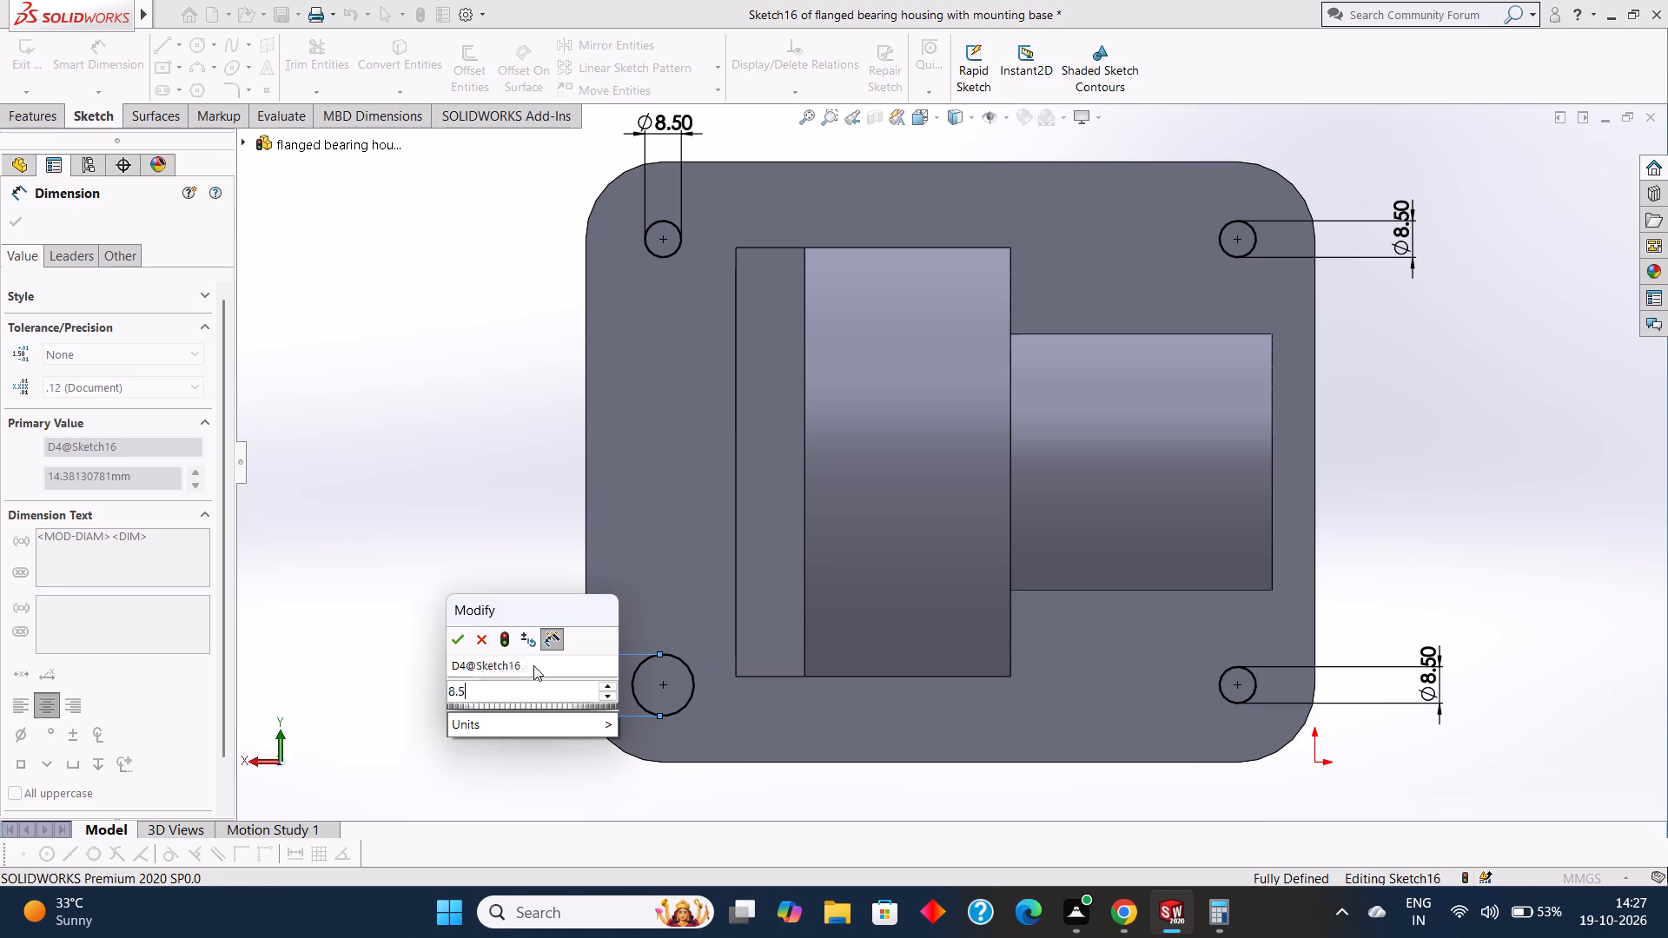
pyautogui.press('Return')
pyautogui.scroll(3, 708, 624)
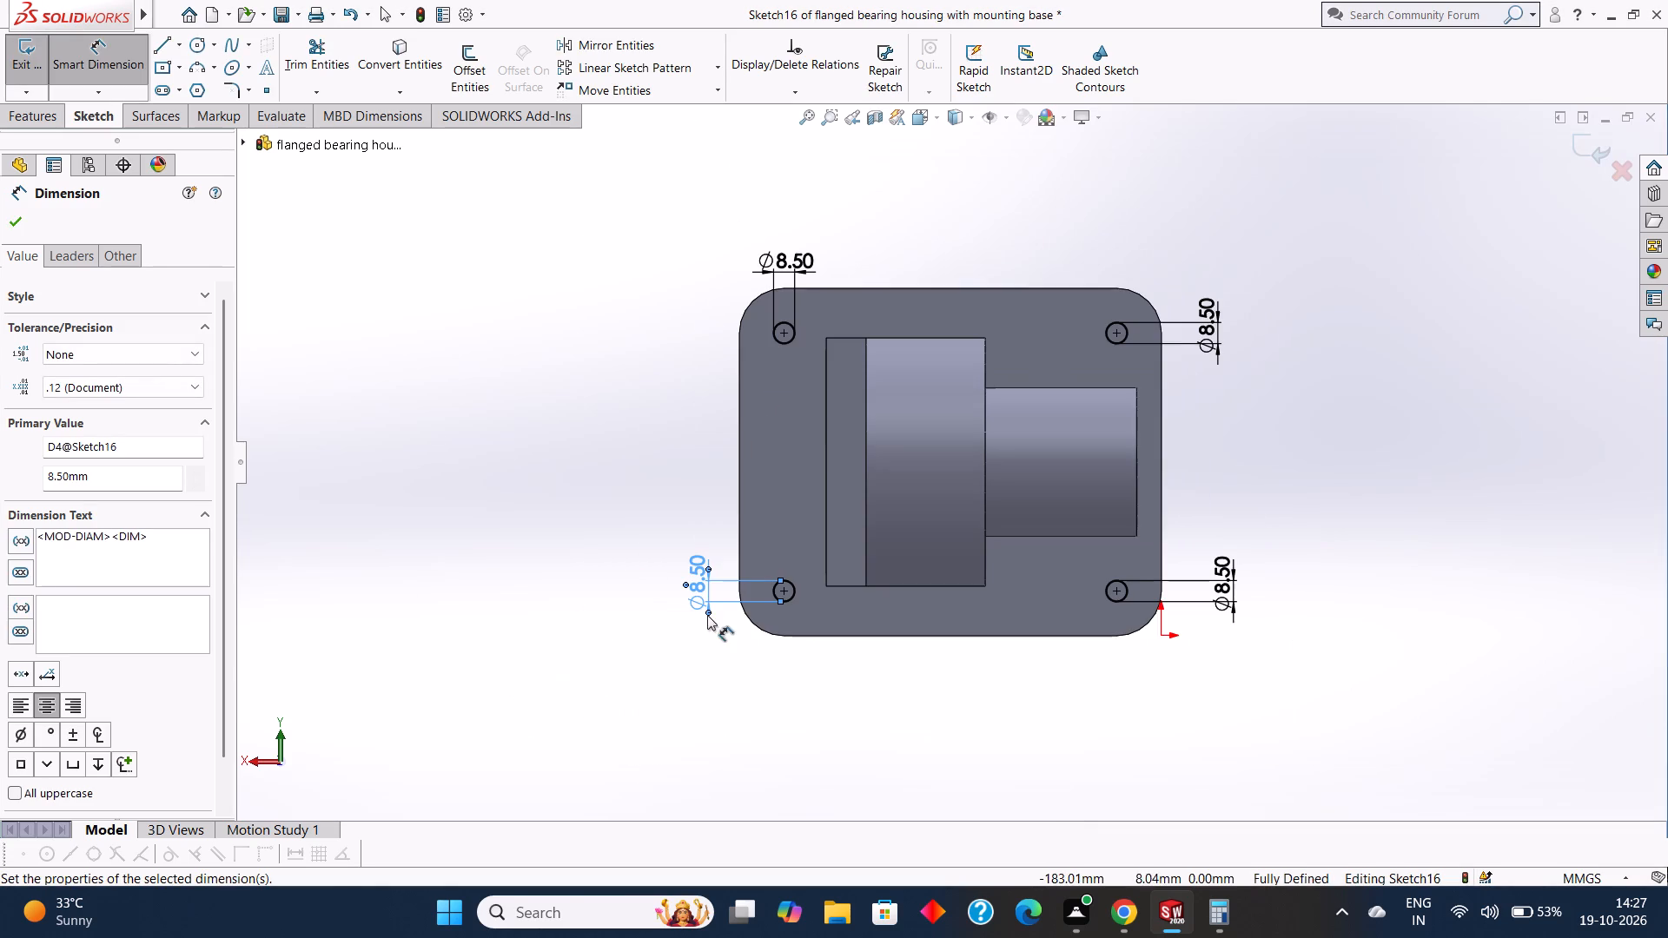
pyautogui.click(10, 221)
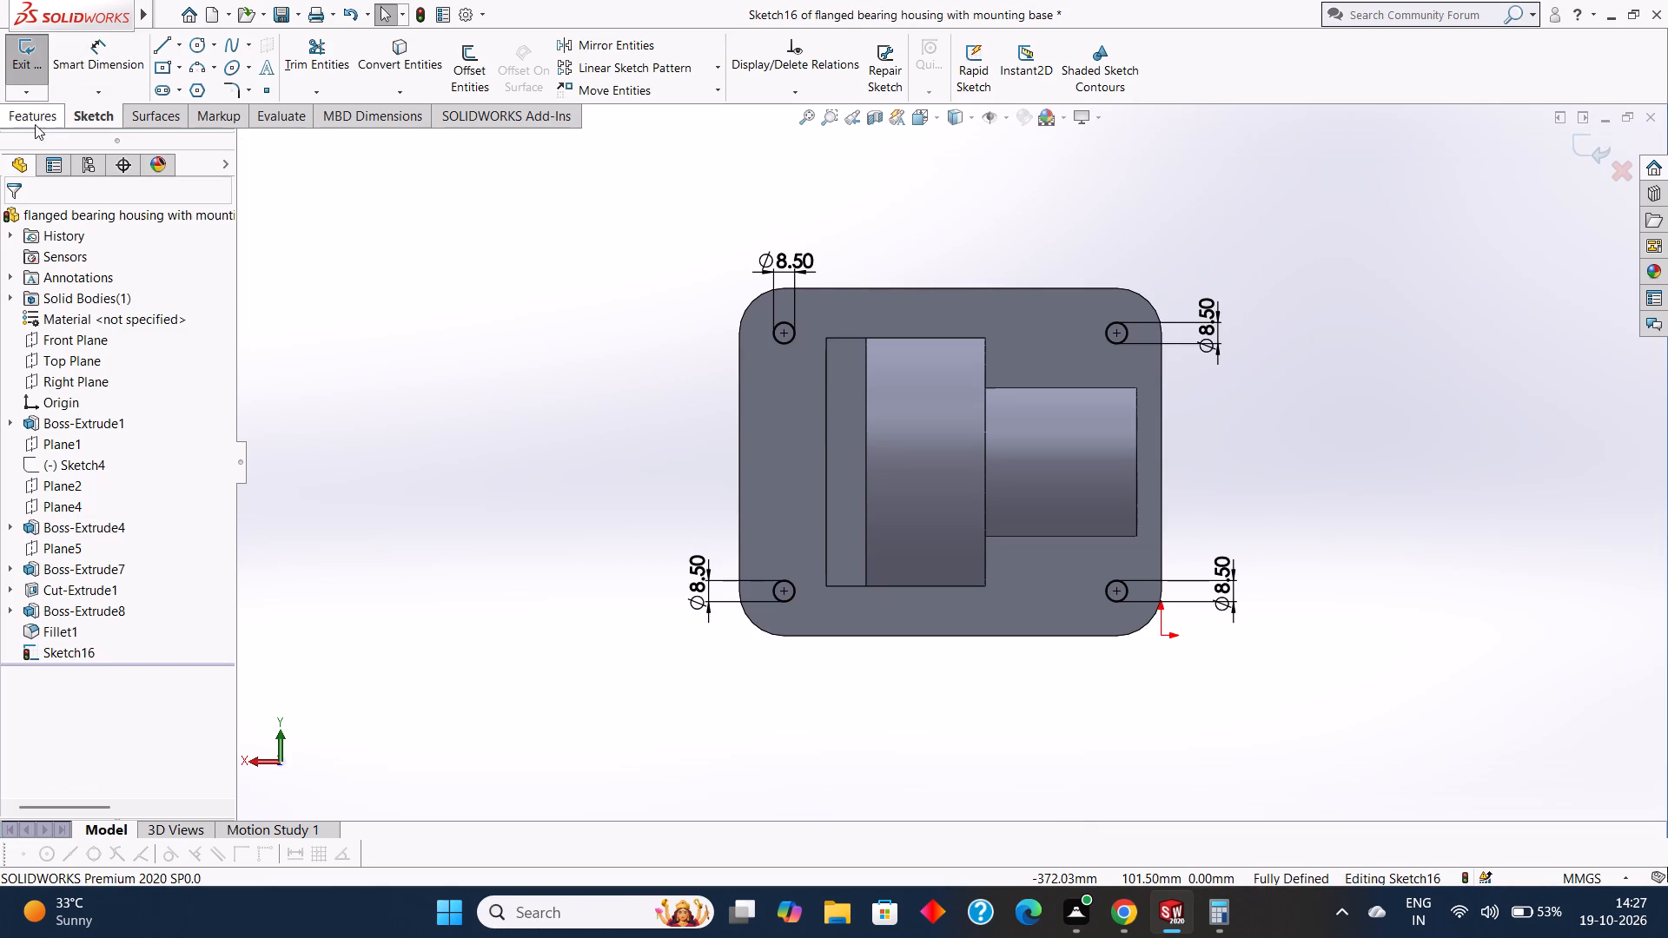
# Cut the four 8.5 mm circles through the base plate with a Through All extruded cut.
pyautogui.click(36, 109)
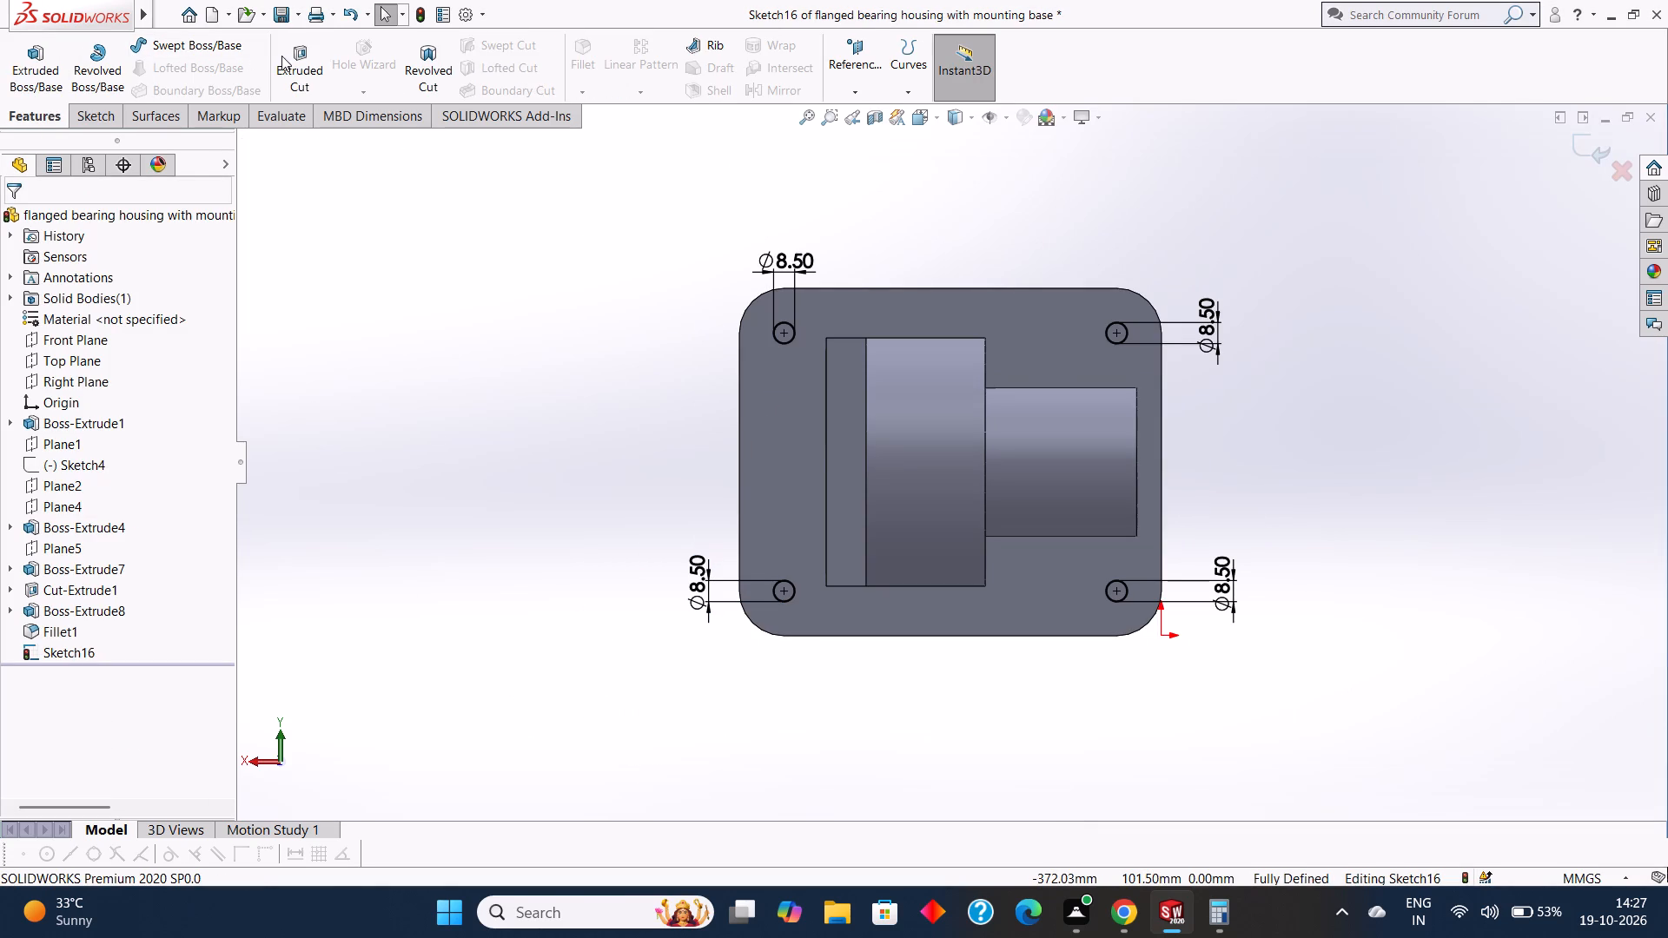
pyautogui.click(281, 56)
pyautogui.moveTo(523, 595); pyautogui.dragTo(567, 319, button='middle')
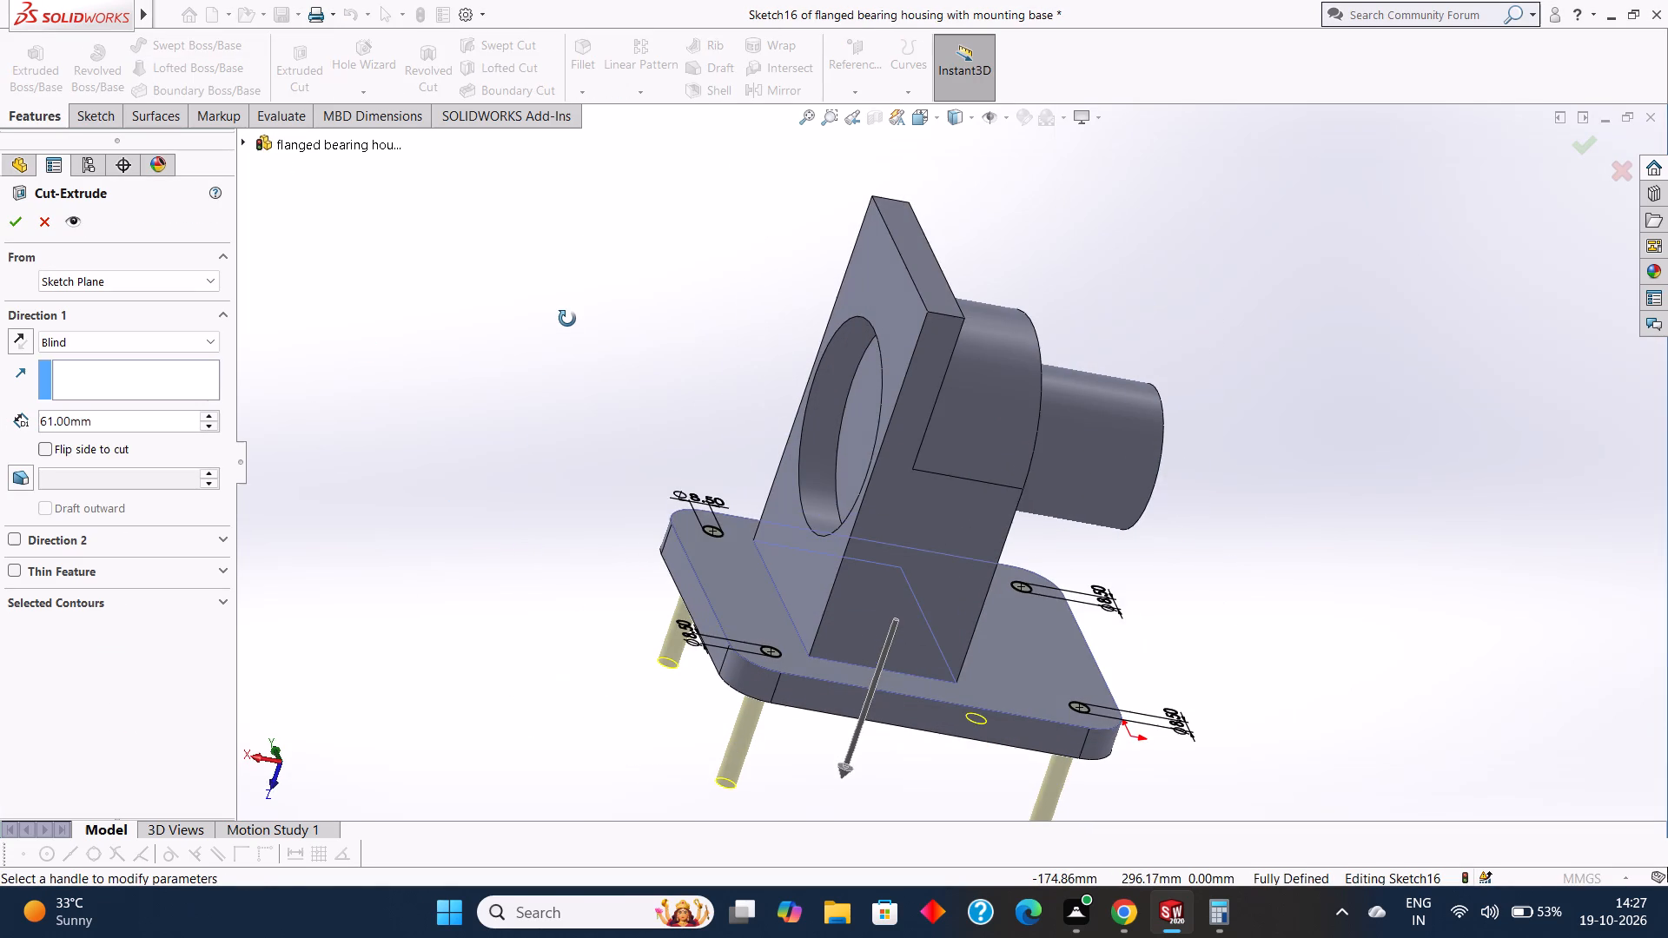
pyautogui.moveTo(567, 319); pyautogui.dragTo(562, 320, button='middle')
pyautogui.click(126, 339)
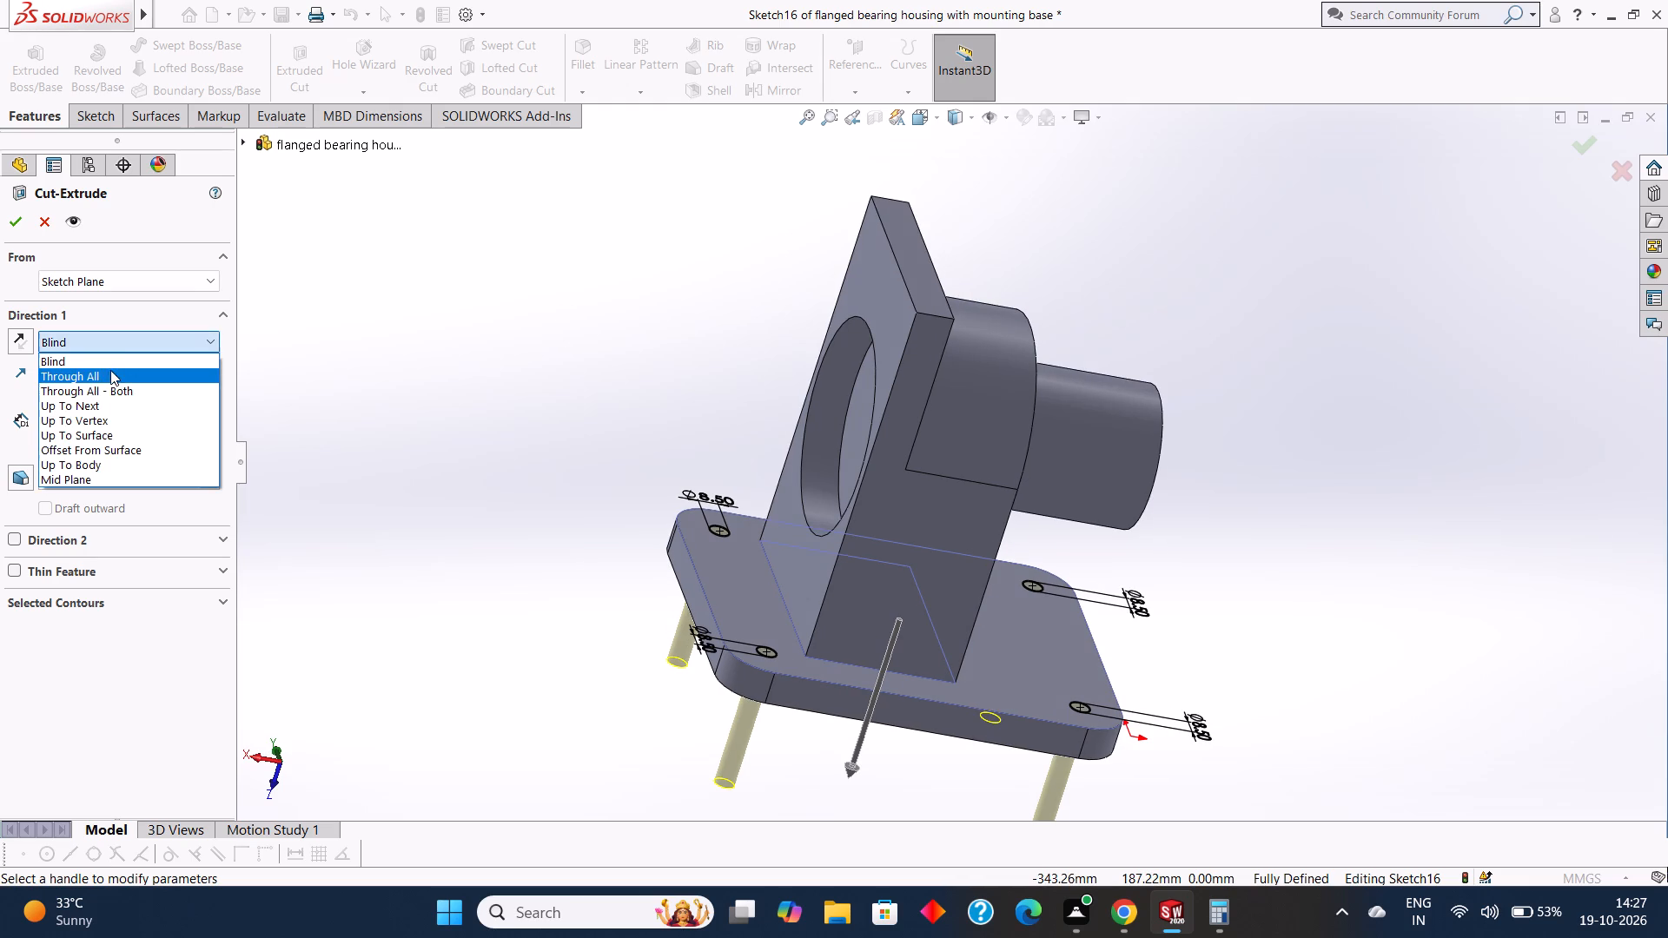
pyautogui.click(109, 373)
pyautogui.click(11, 222)
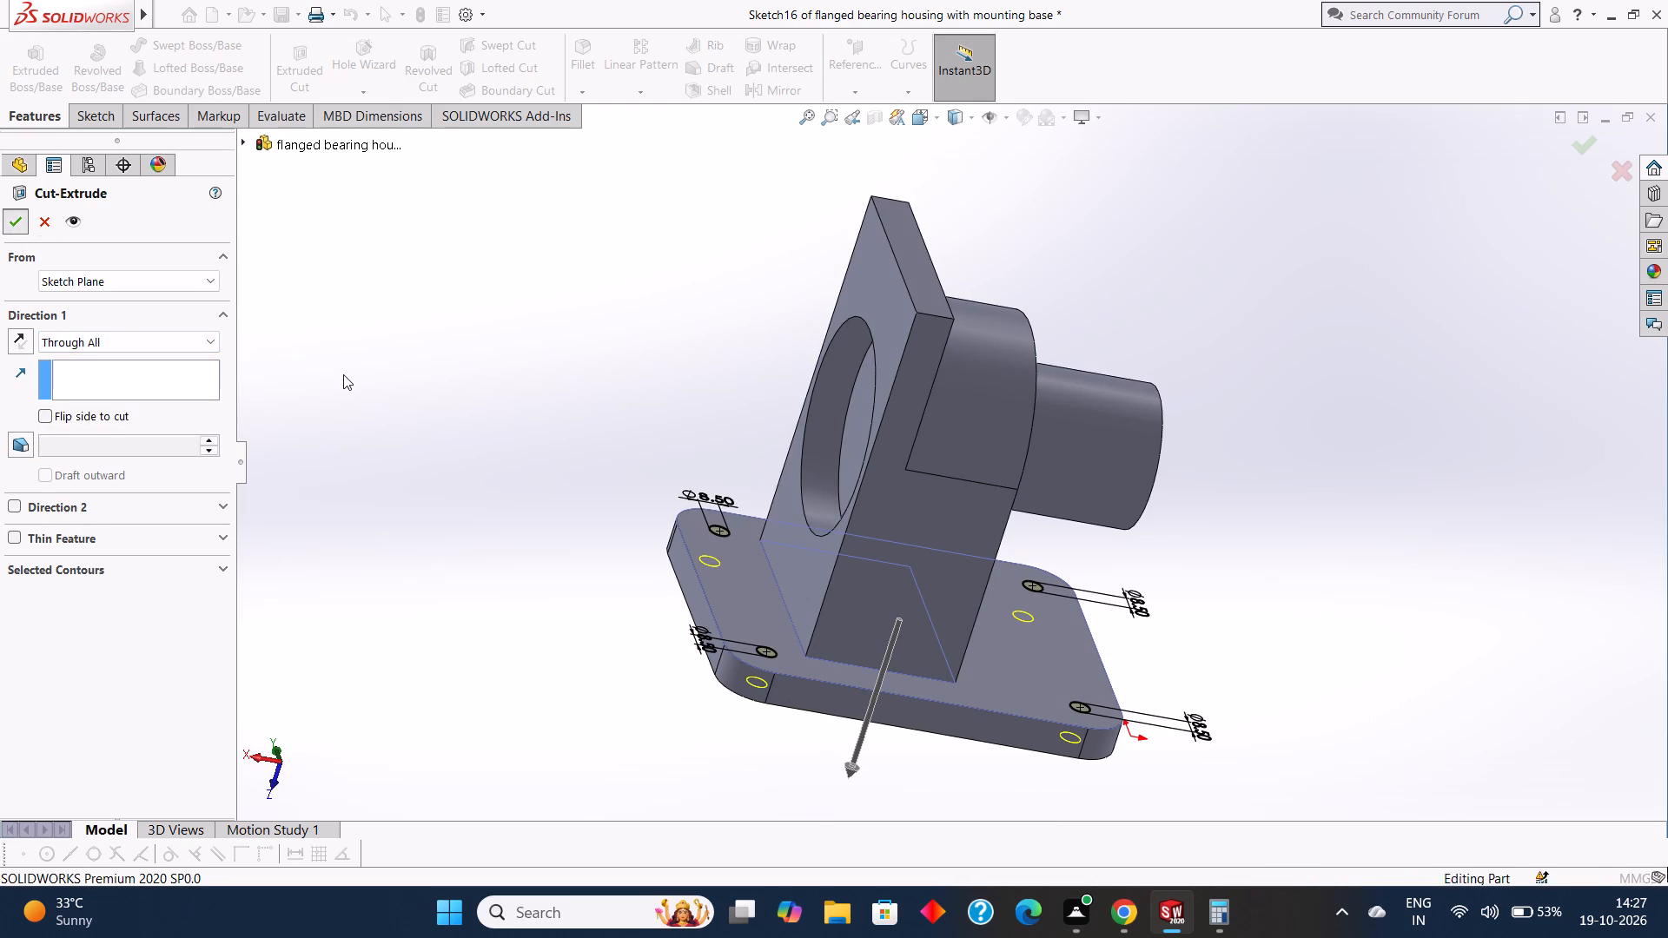
pyautogui.click(344, 375)
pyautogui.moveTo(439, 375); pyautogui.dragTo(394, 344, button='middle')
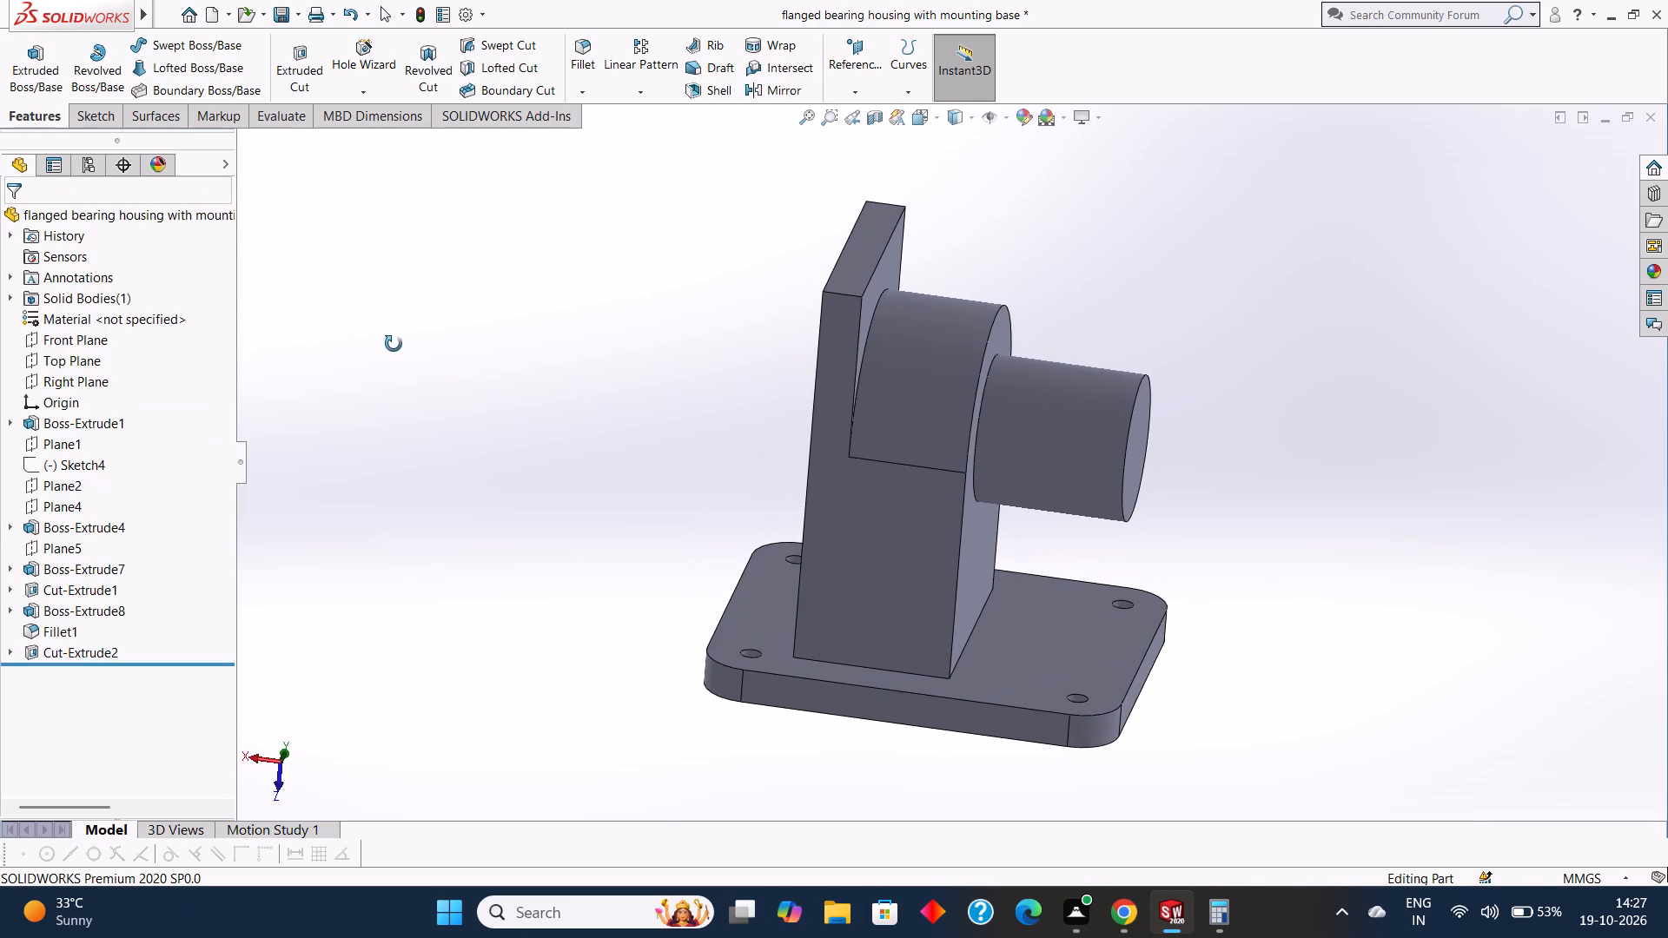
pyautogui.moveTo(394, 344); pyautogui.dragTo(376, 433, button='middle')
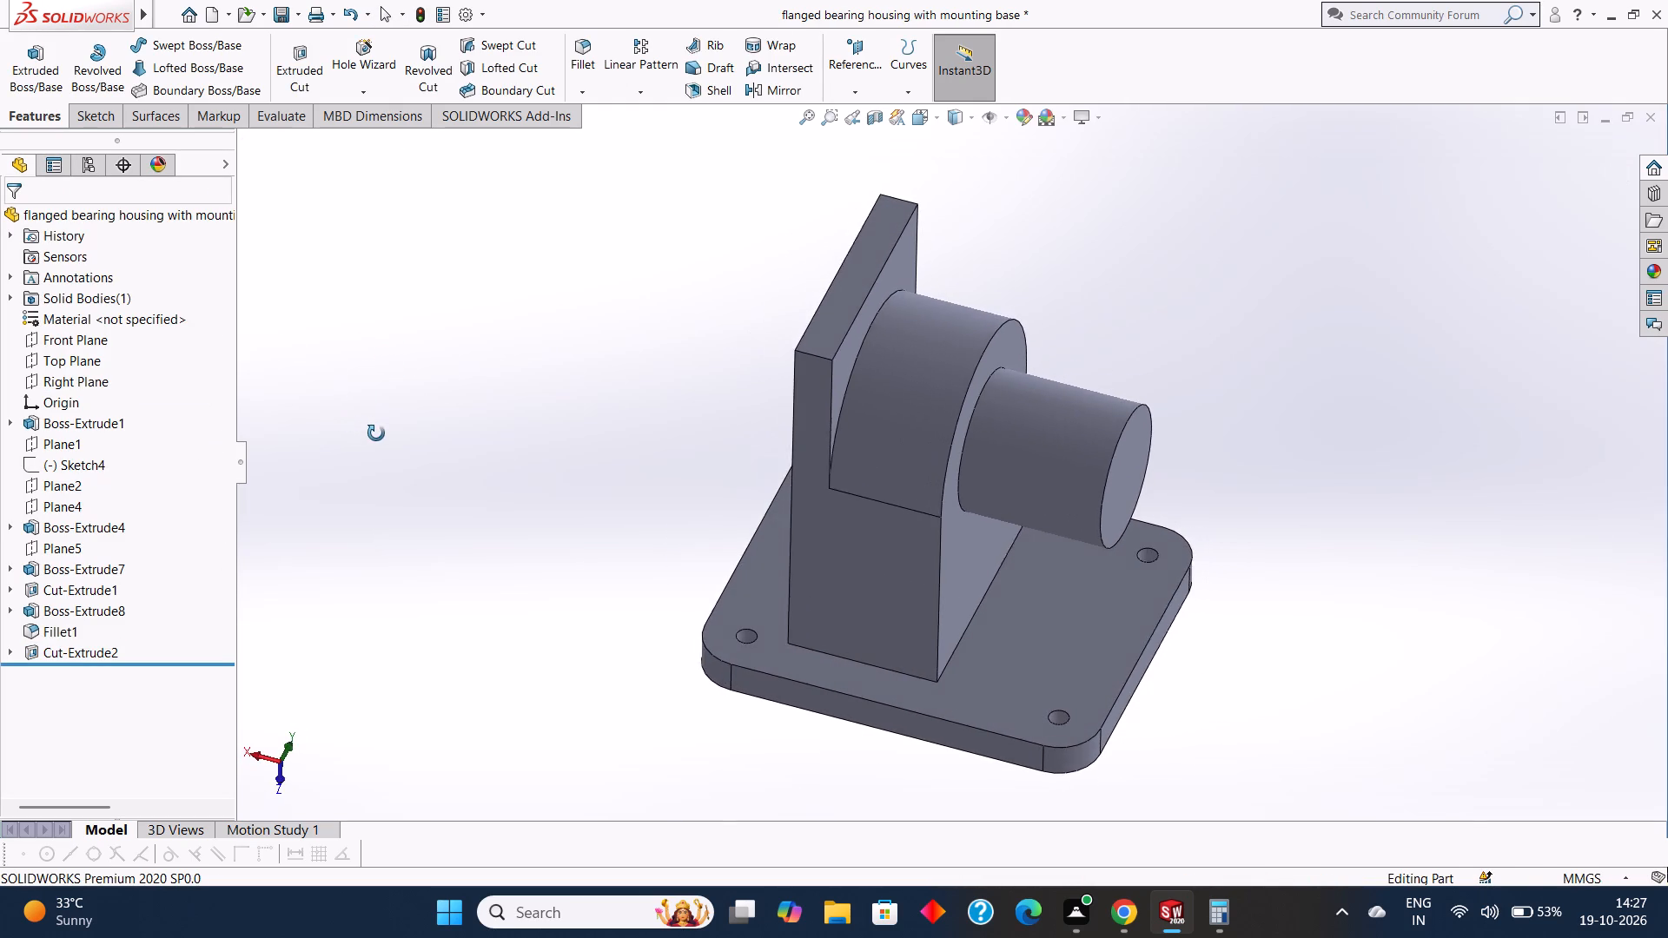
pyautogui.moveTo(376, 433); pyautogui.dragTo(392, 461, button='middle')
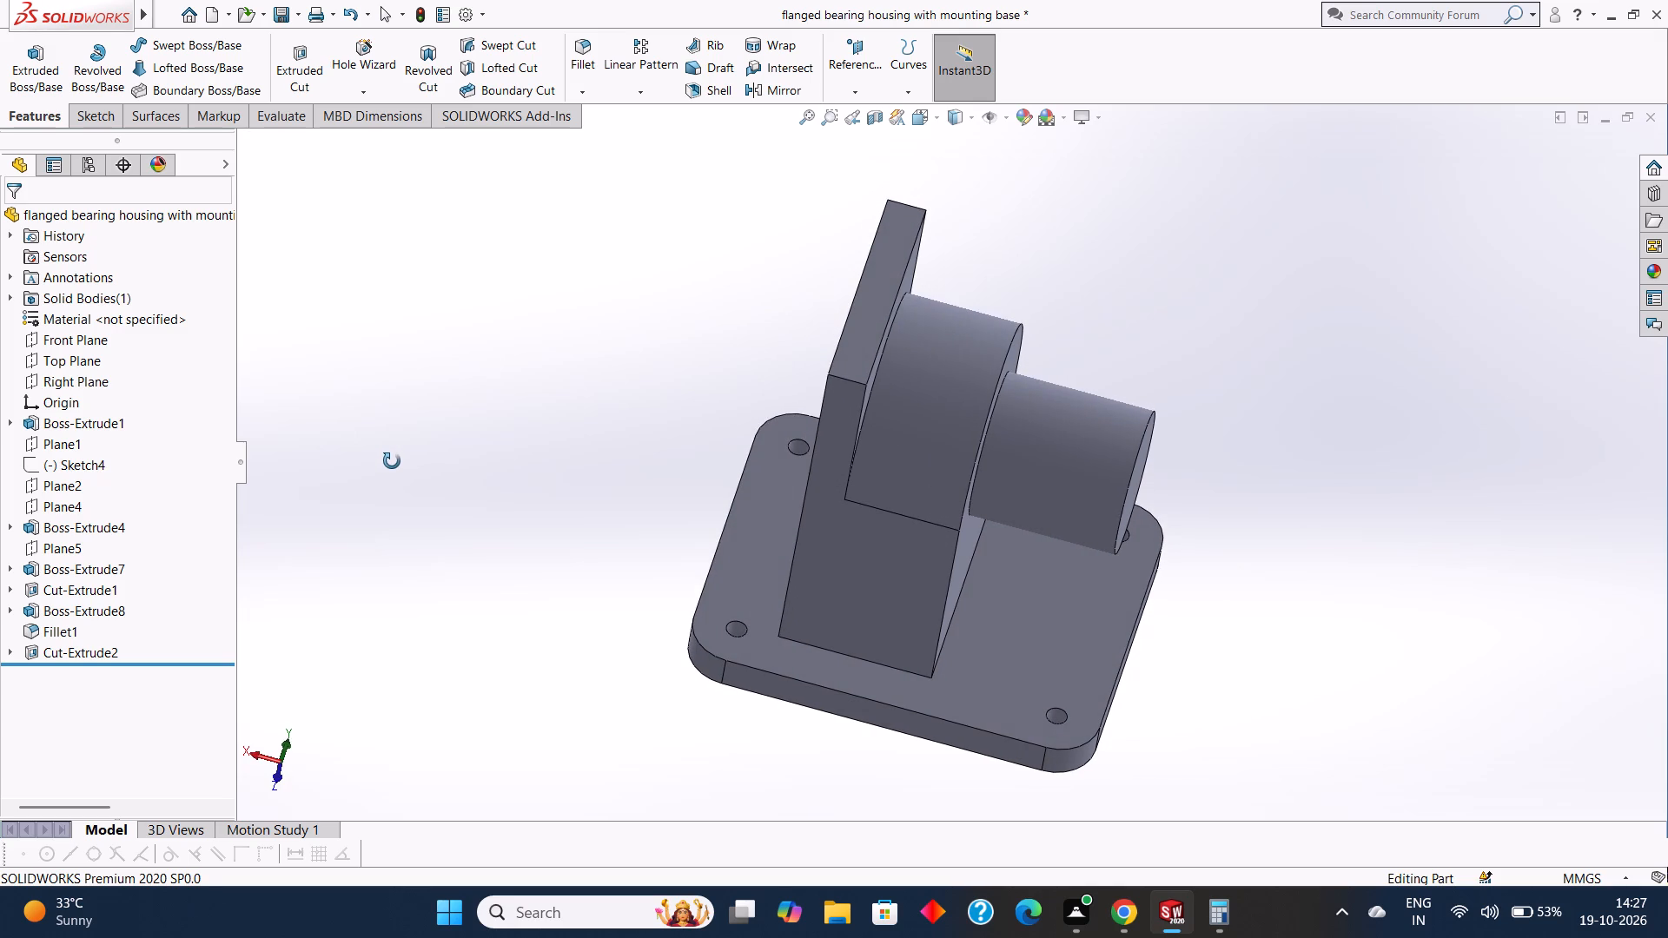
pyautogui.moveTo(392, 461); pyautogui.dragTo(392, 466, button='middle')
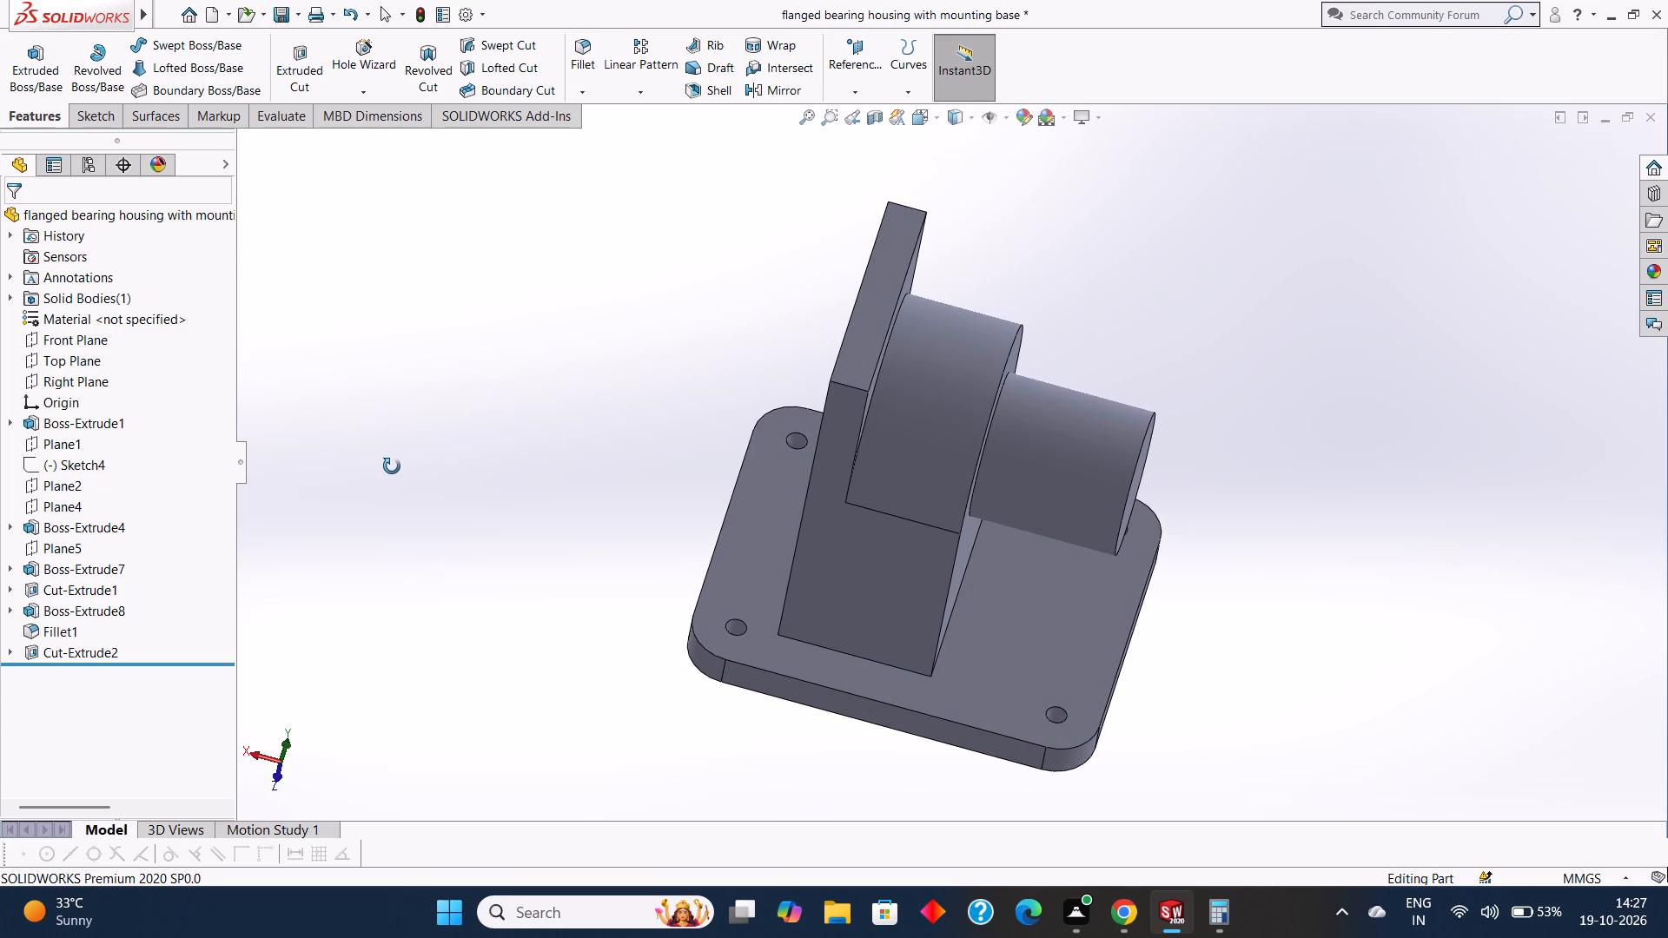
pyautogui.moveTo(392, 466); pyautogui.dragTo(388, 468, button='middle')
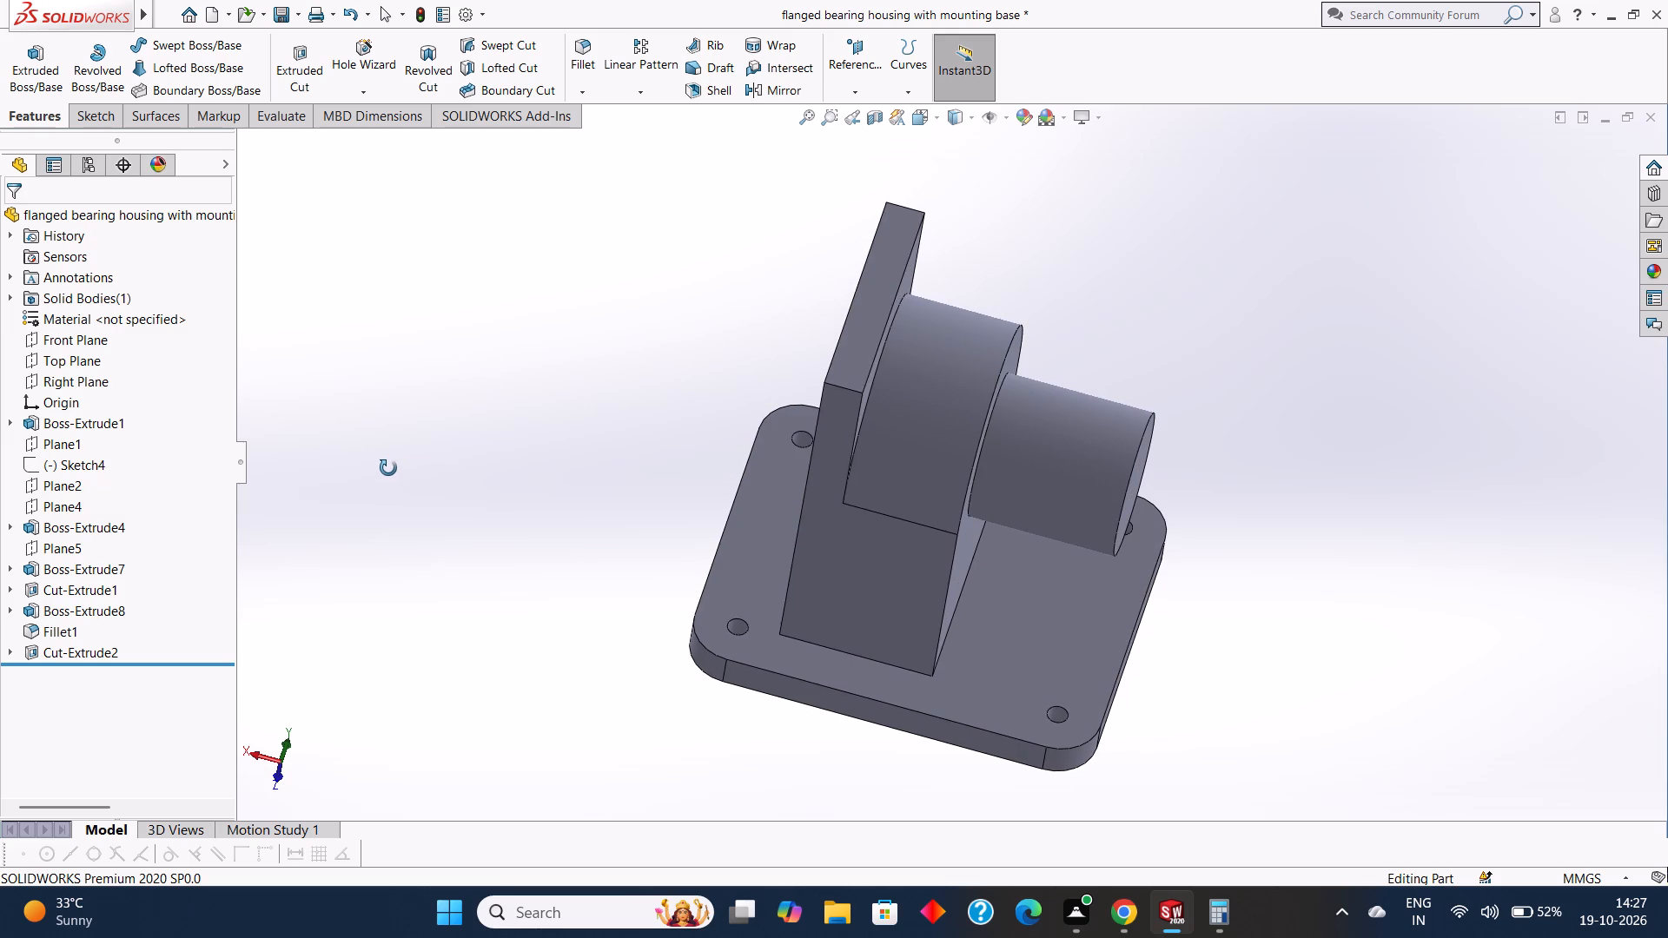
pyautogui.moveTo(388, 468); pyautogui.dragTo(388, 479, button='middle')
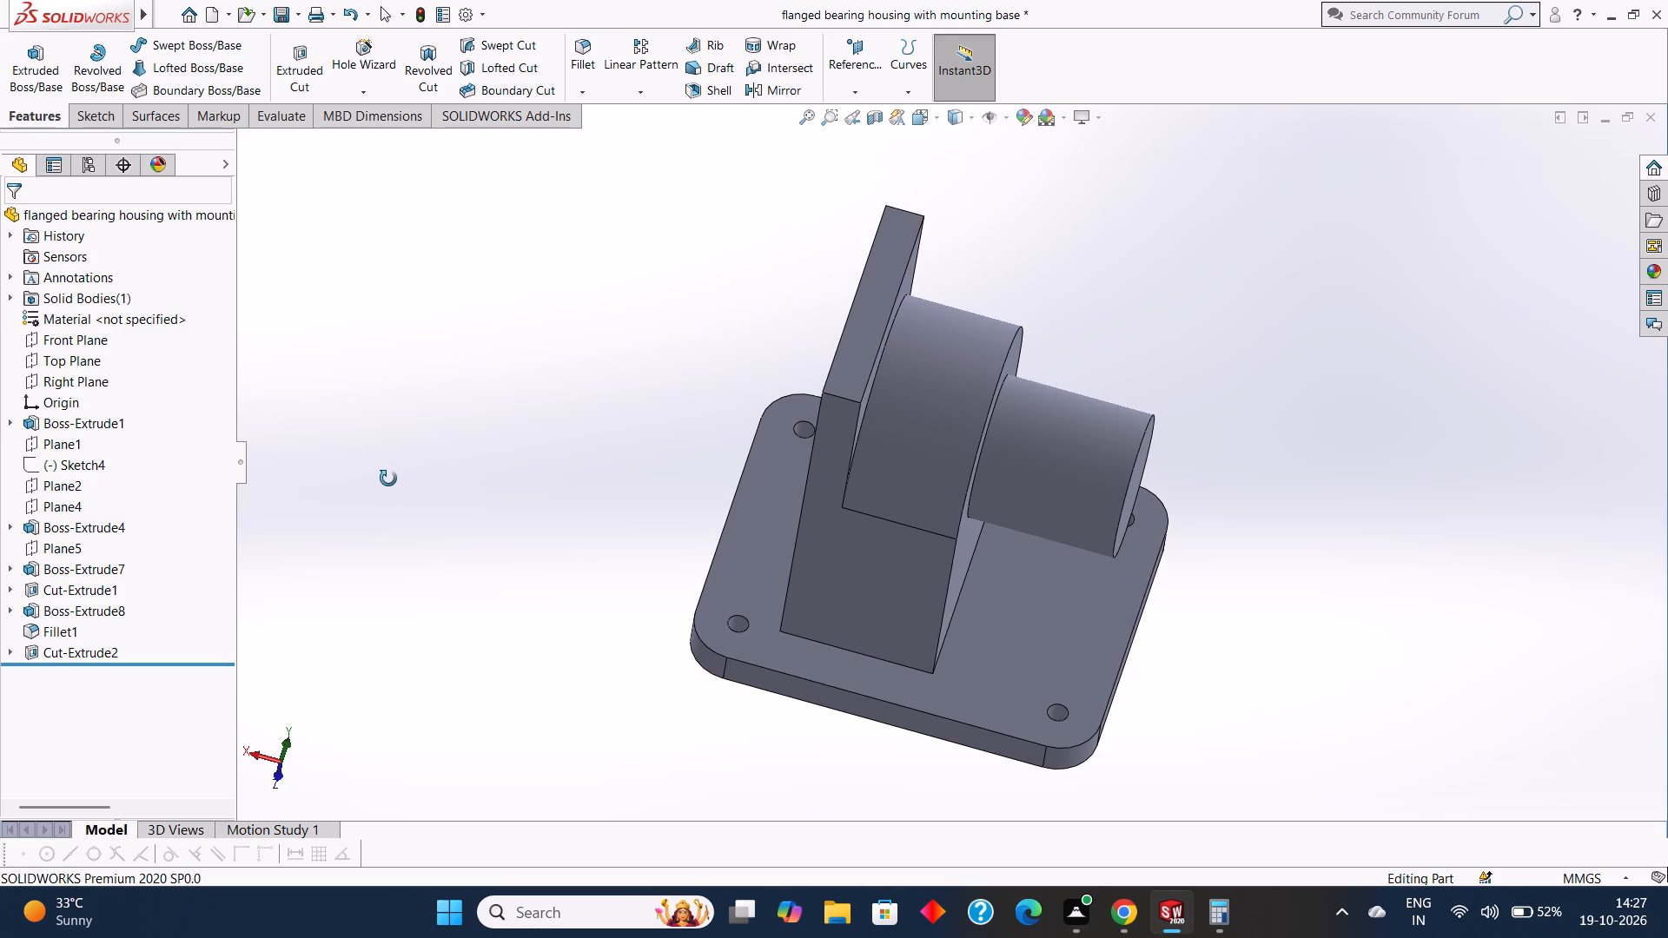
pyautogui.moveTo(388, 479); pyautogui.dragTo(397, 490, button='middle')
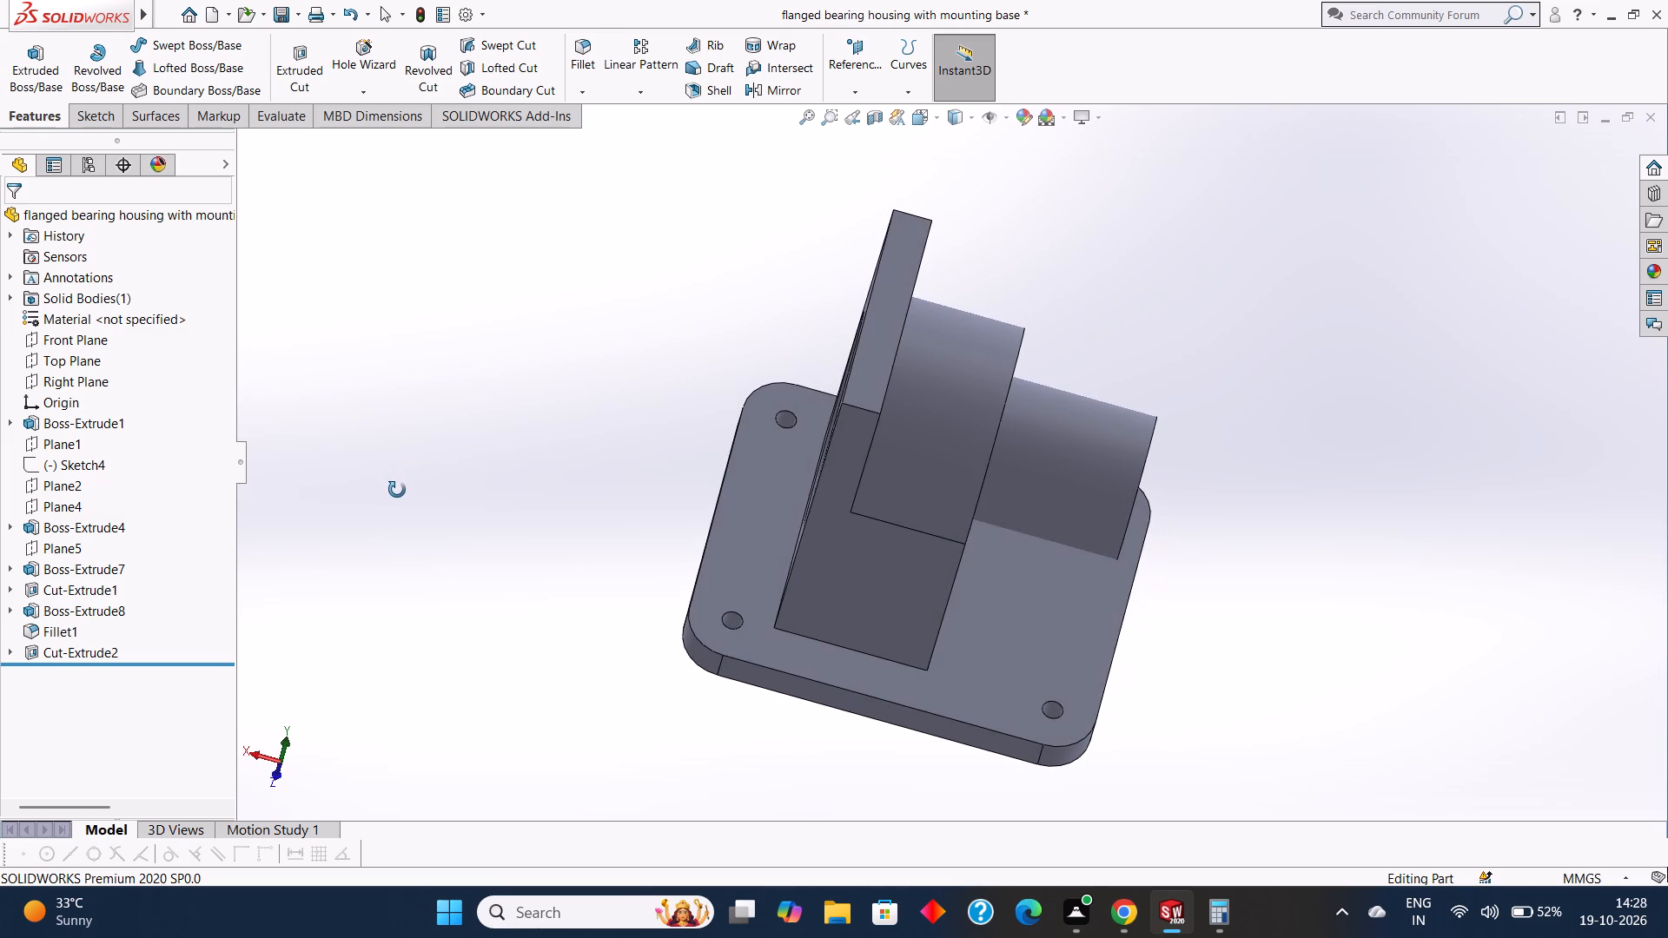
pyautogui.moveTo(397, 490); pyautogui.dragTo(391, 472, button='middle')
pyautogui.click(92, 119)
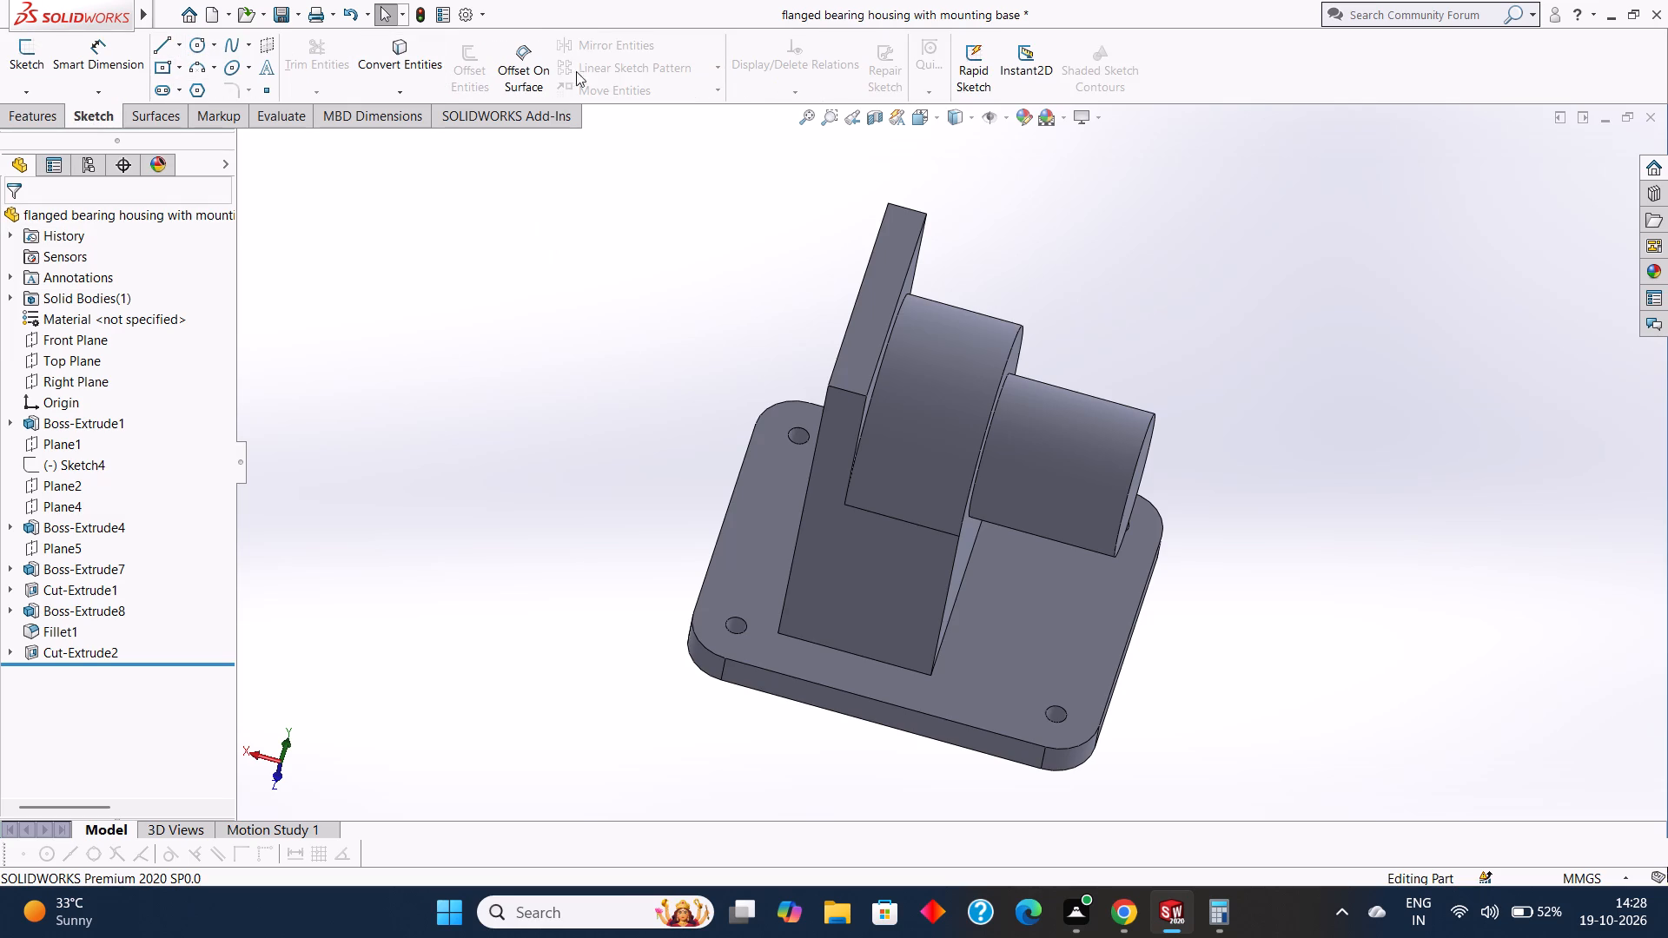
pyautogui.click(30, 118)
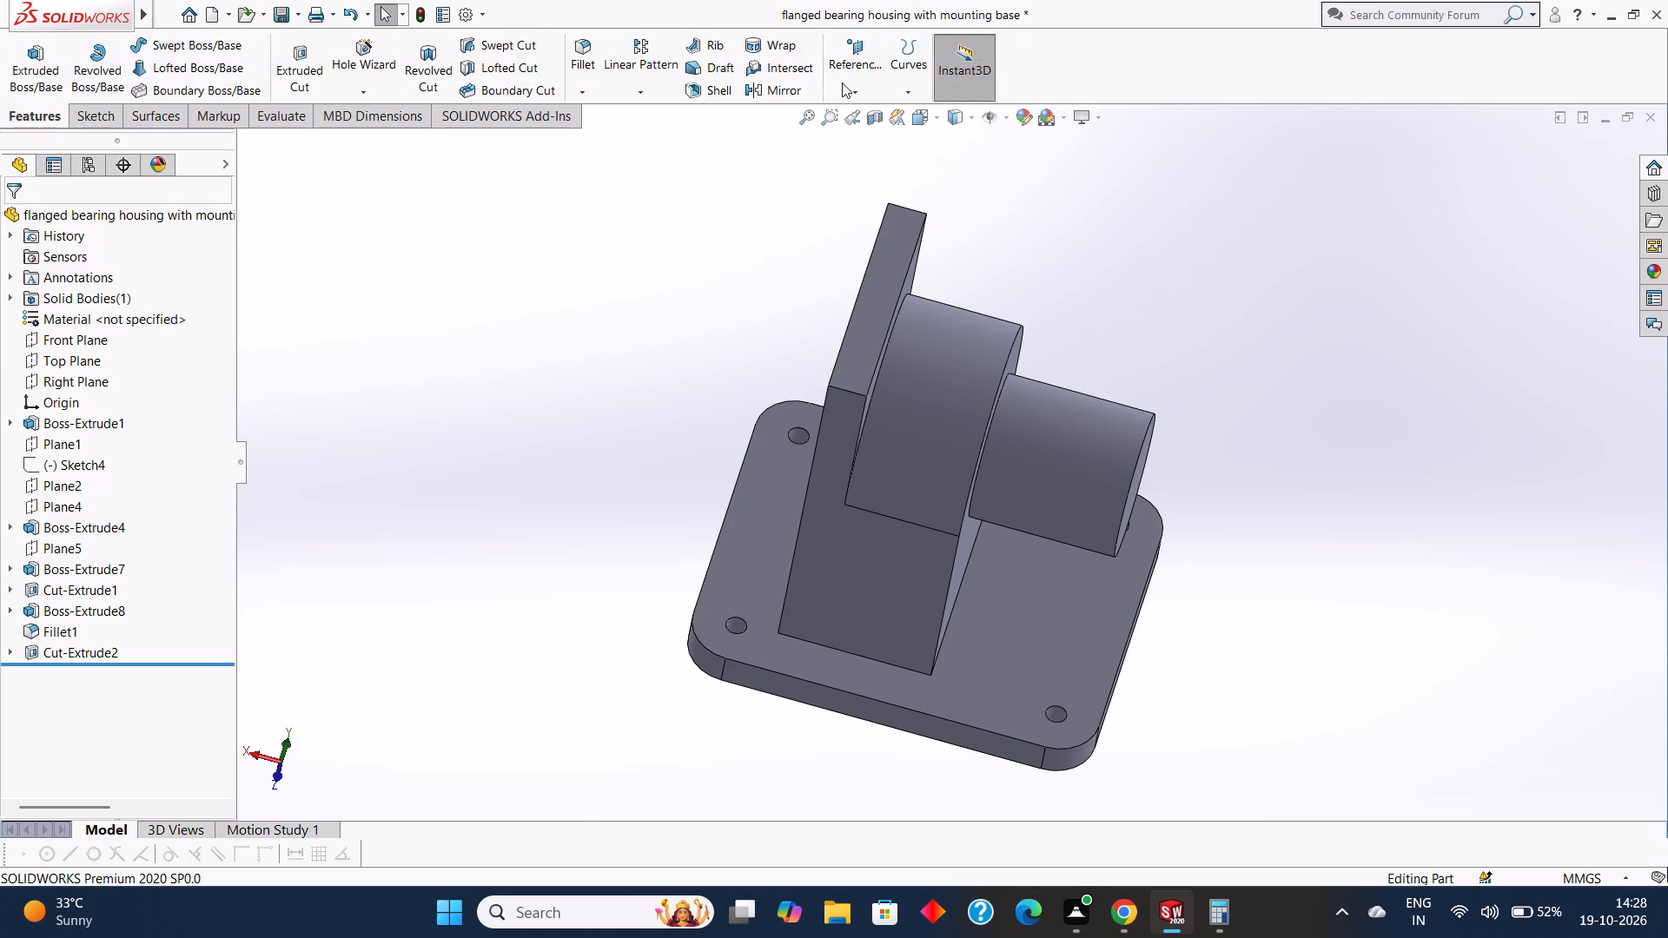
# Start a new reference plane using the Front Plane as its first reference.
pyautogui.click(865, 94)
pyautogui.click(870, 116)
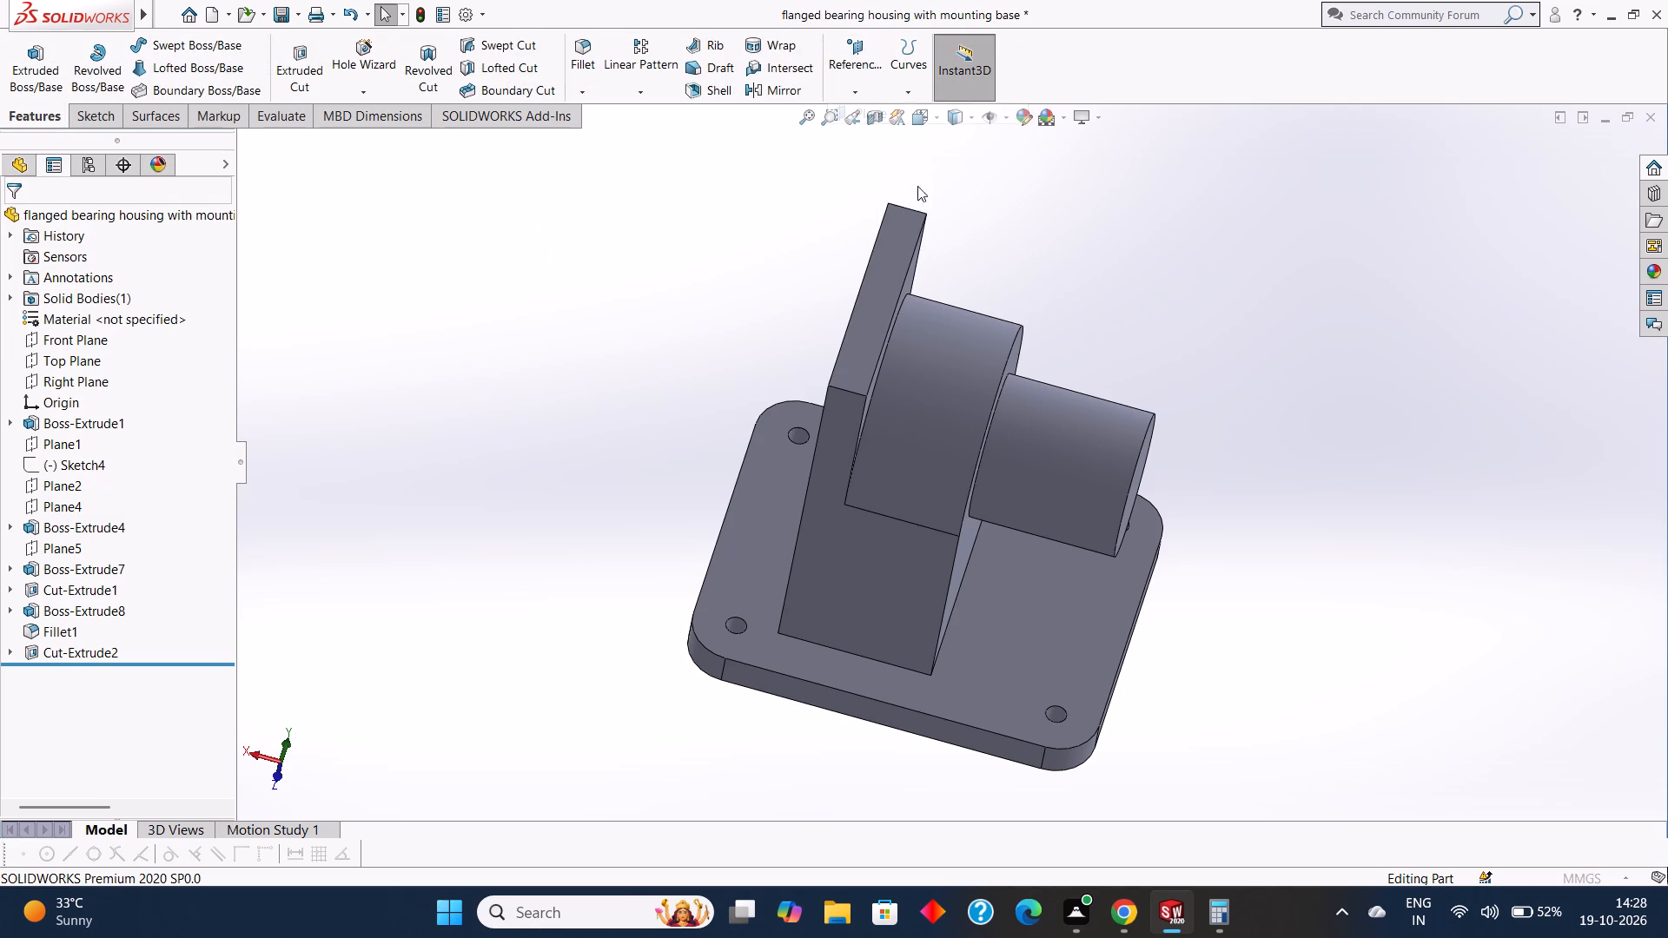
pyautogui.moveTo(1268, 426); pyautogui.dragTo(1300, 269, button='middle')
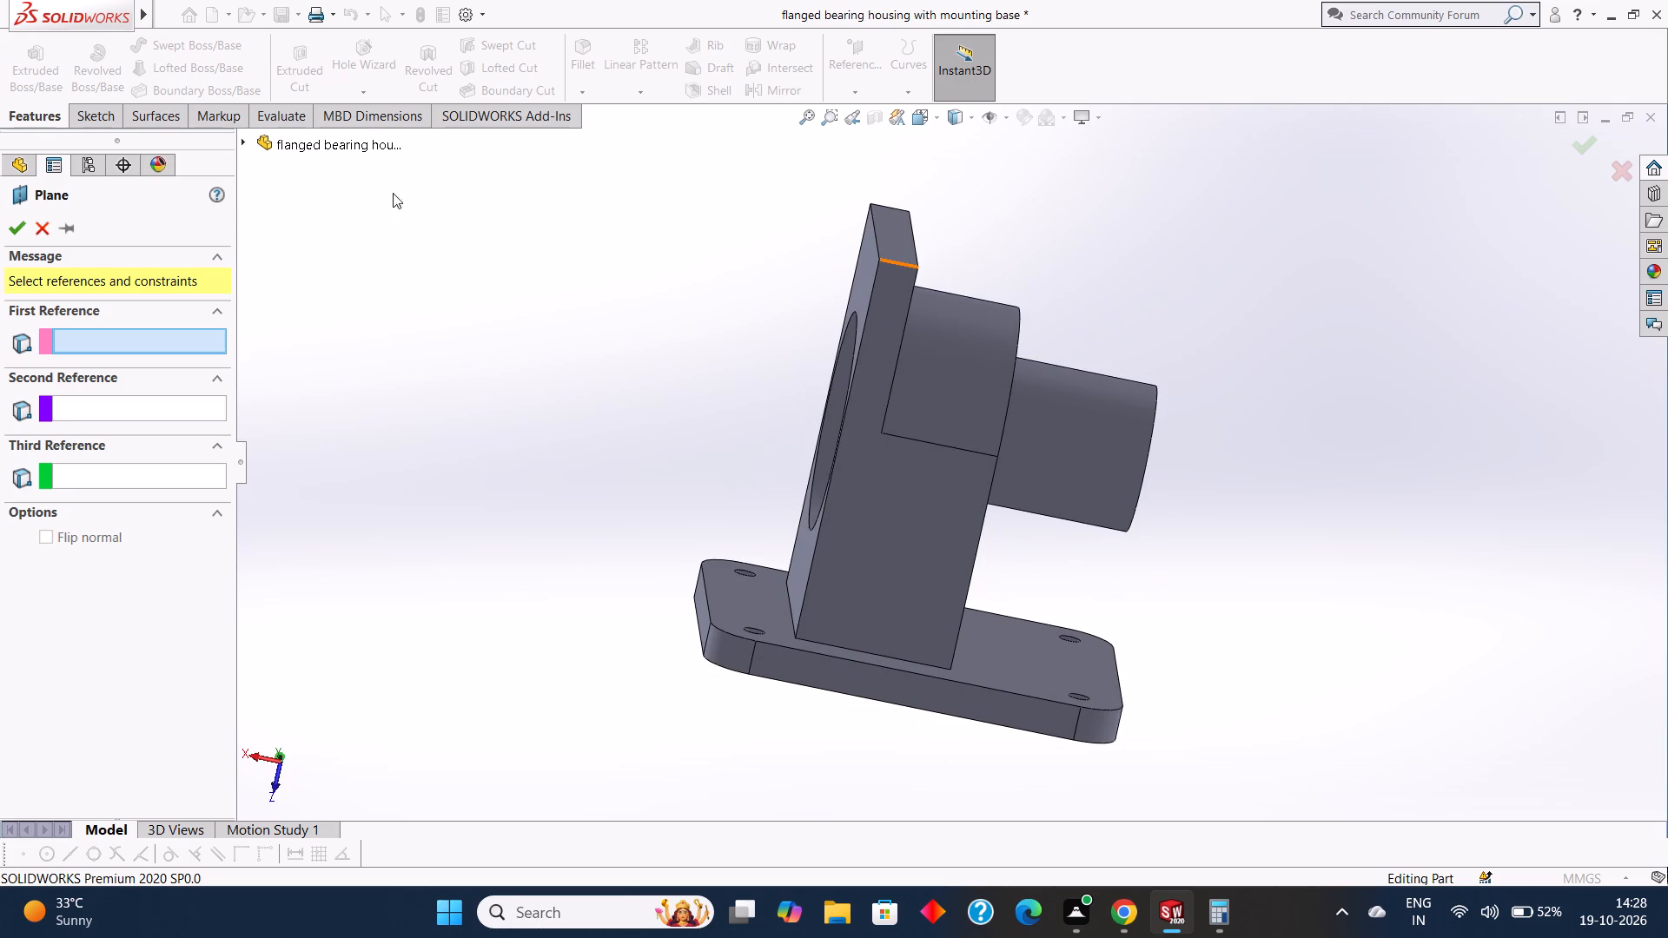
pyautogui.click(242, 138)
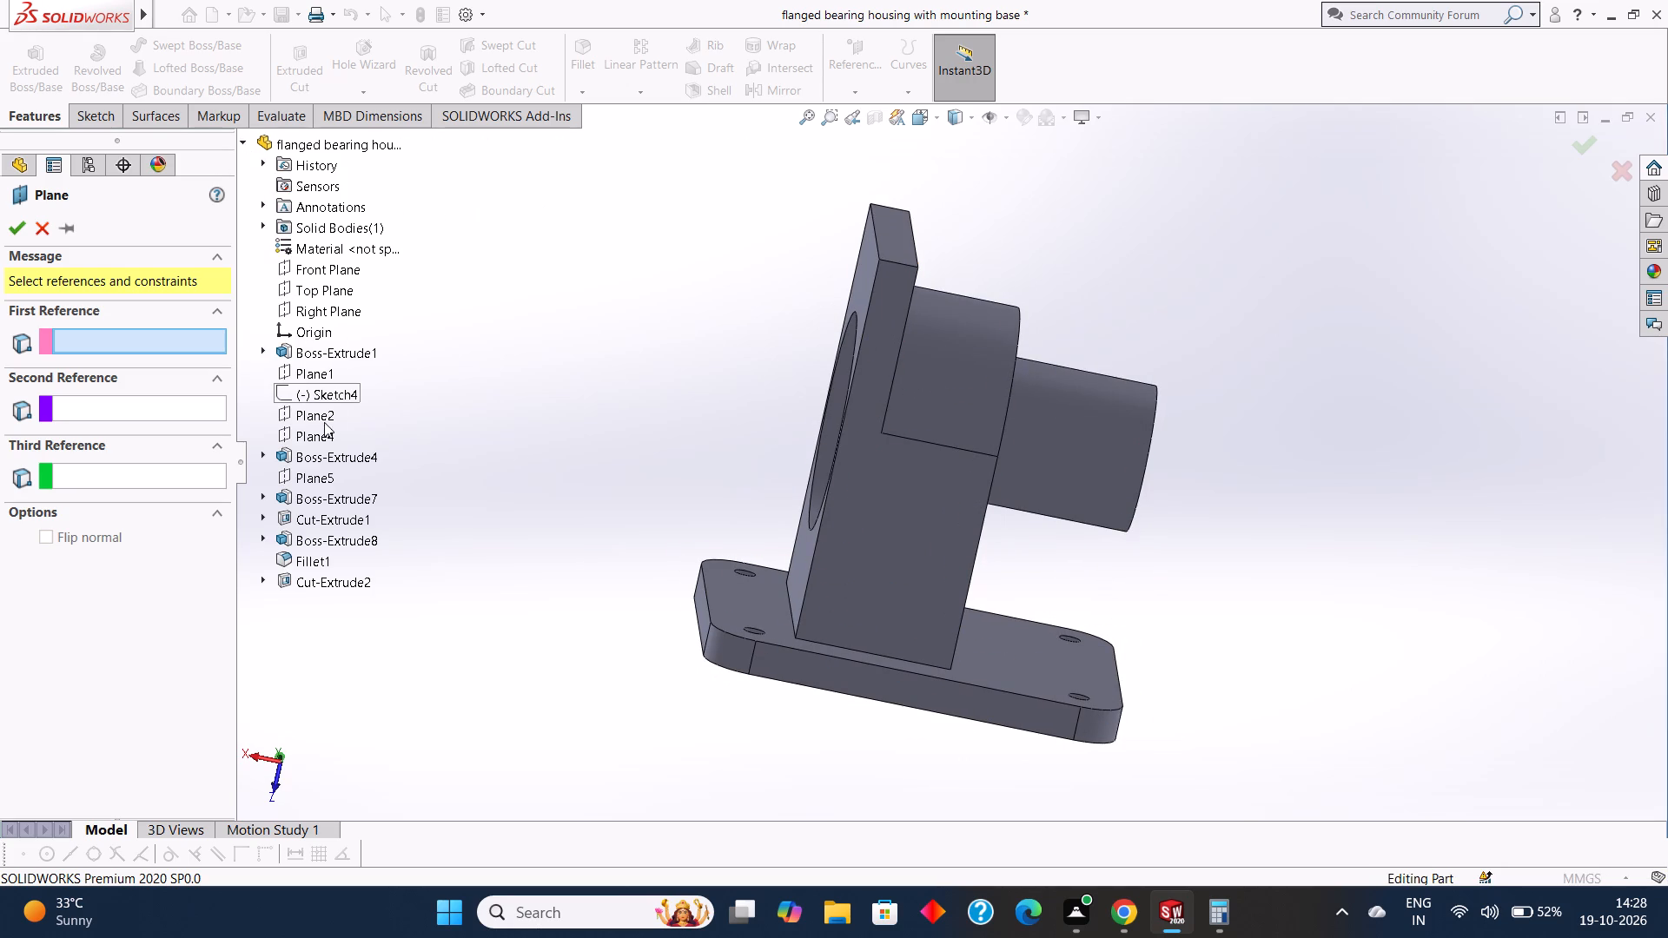
pyautogui.click(328, 267)
pyautogui.middleClick(539, 400)
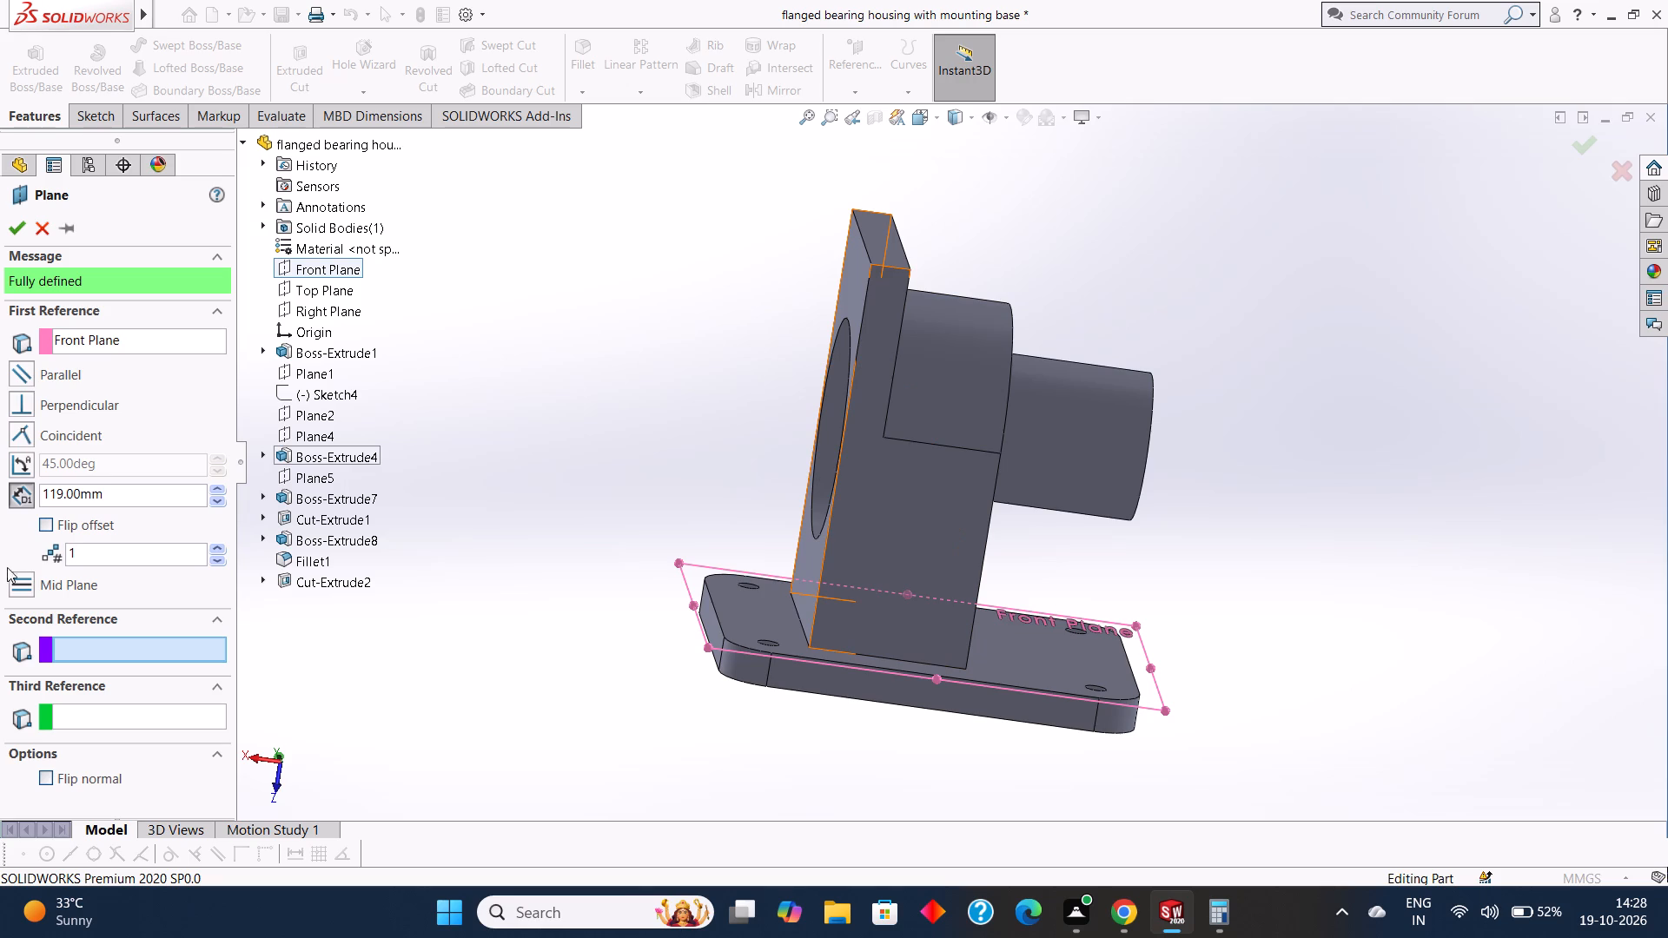
pyautogui.moveTo(354, 512); pyautogui.dragTo(383, 463, button='middle')
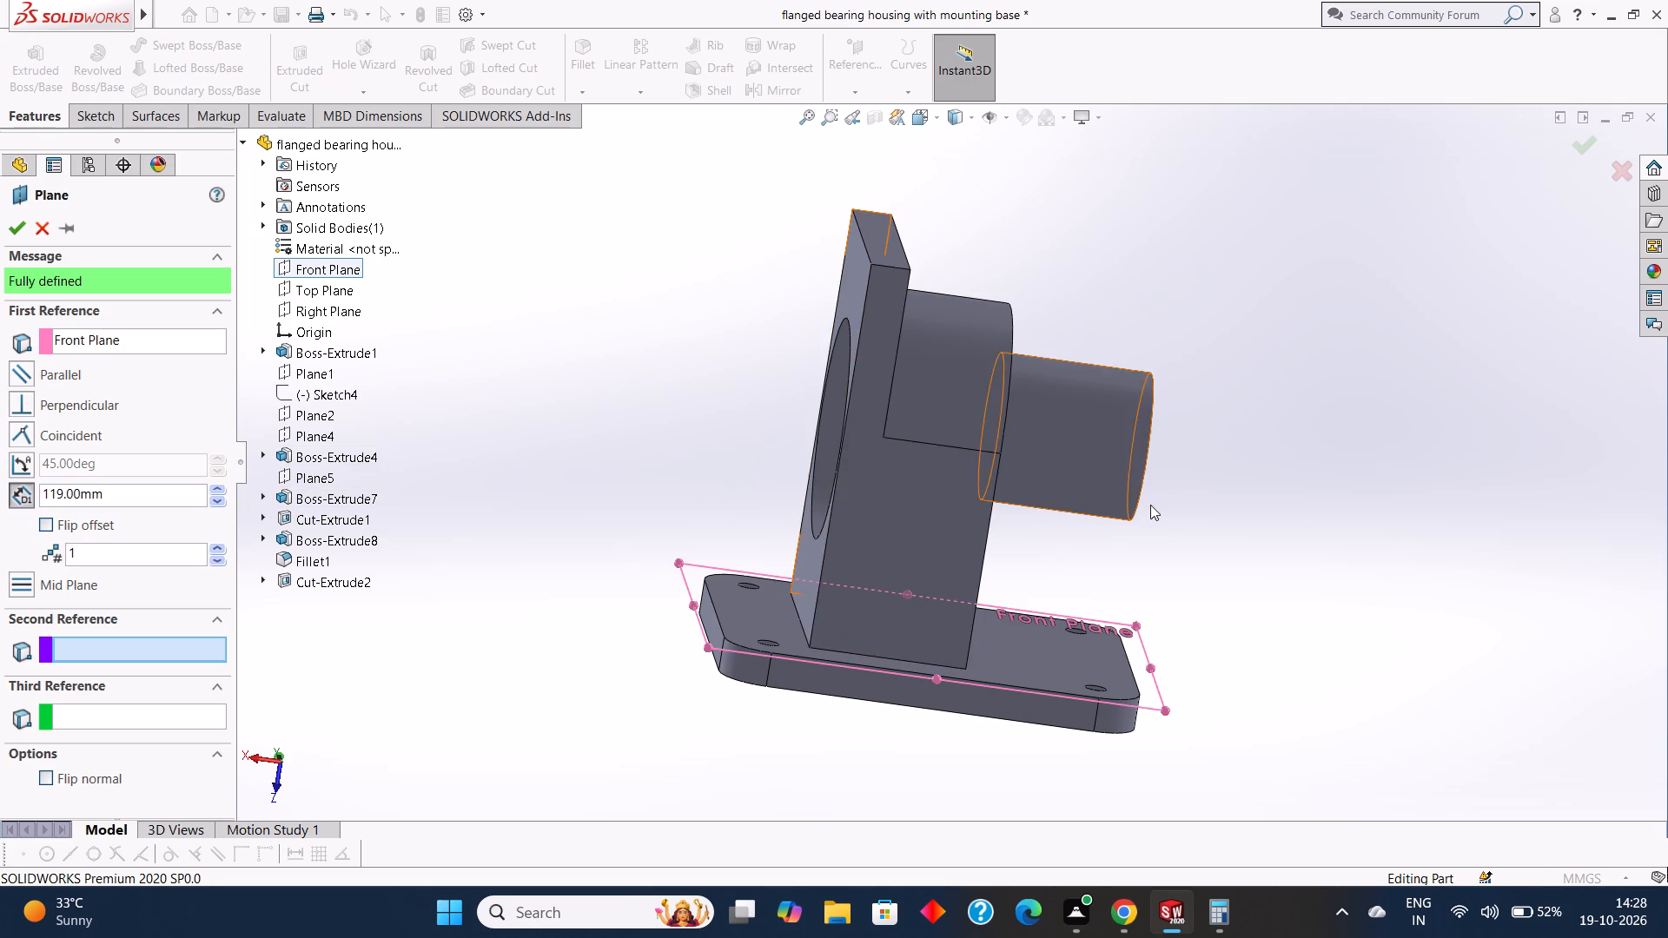
pyautogui.moveTo(1151, 503); pyautogui.dragTo(1188, 499, button='middle')
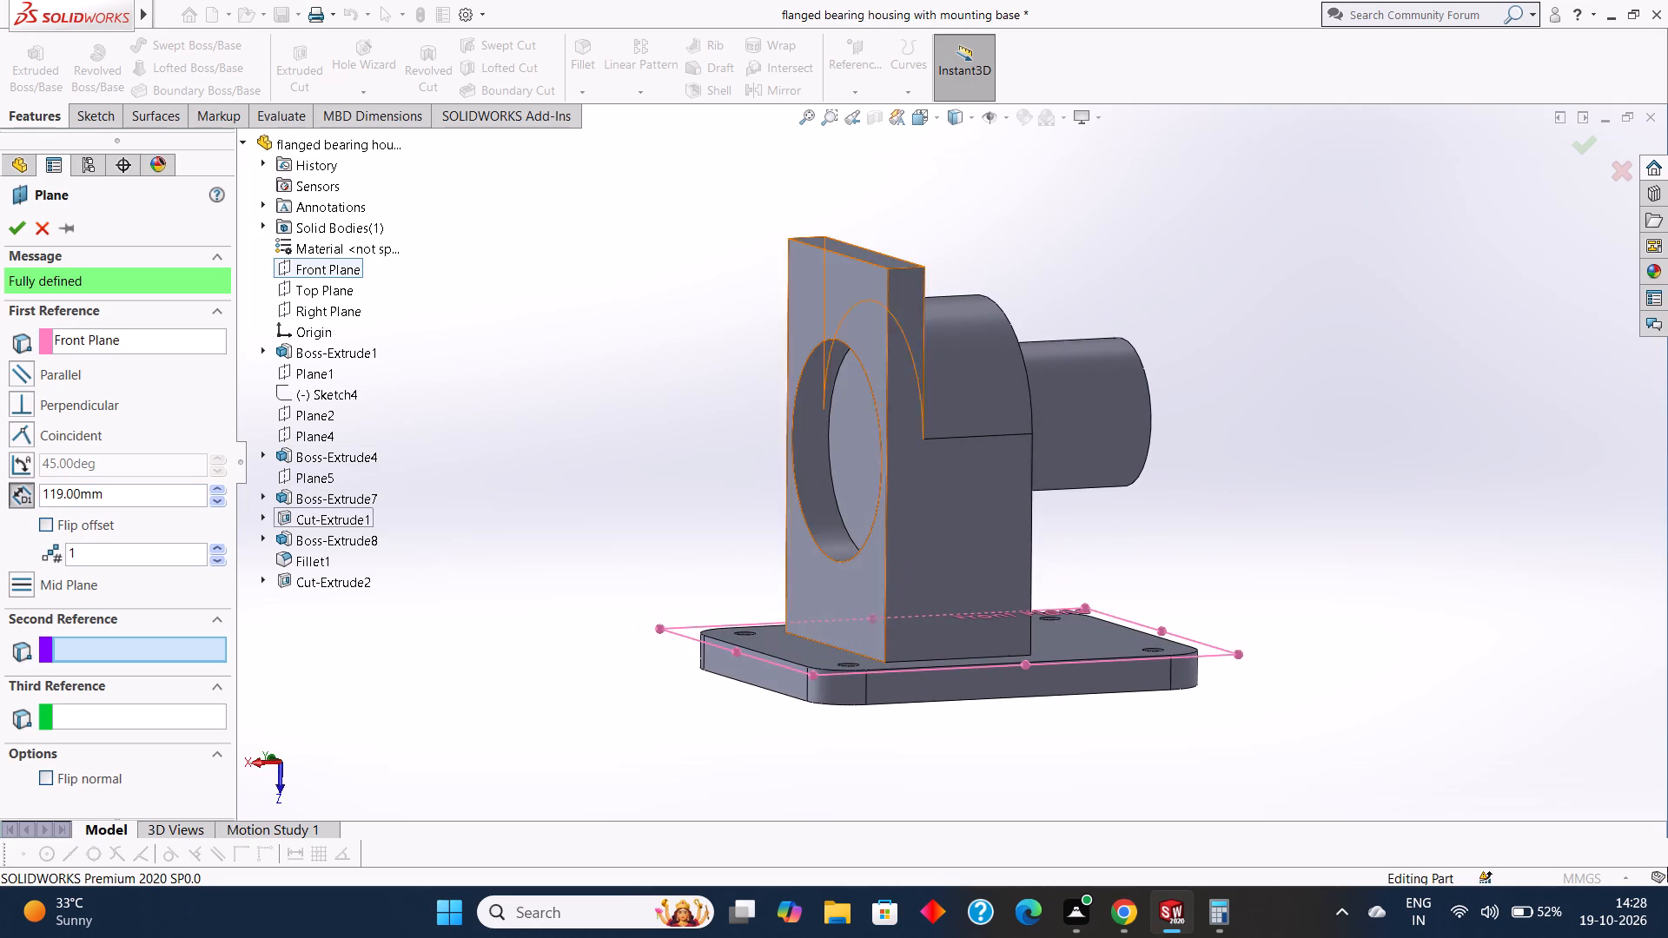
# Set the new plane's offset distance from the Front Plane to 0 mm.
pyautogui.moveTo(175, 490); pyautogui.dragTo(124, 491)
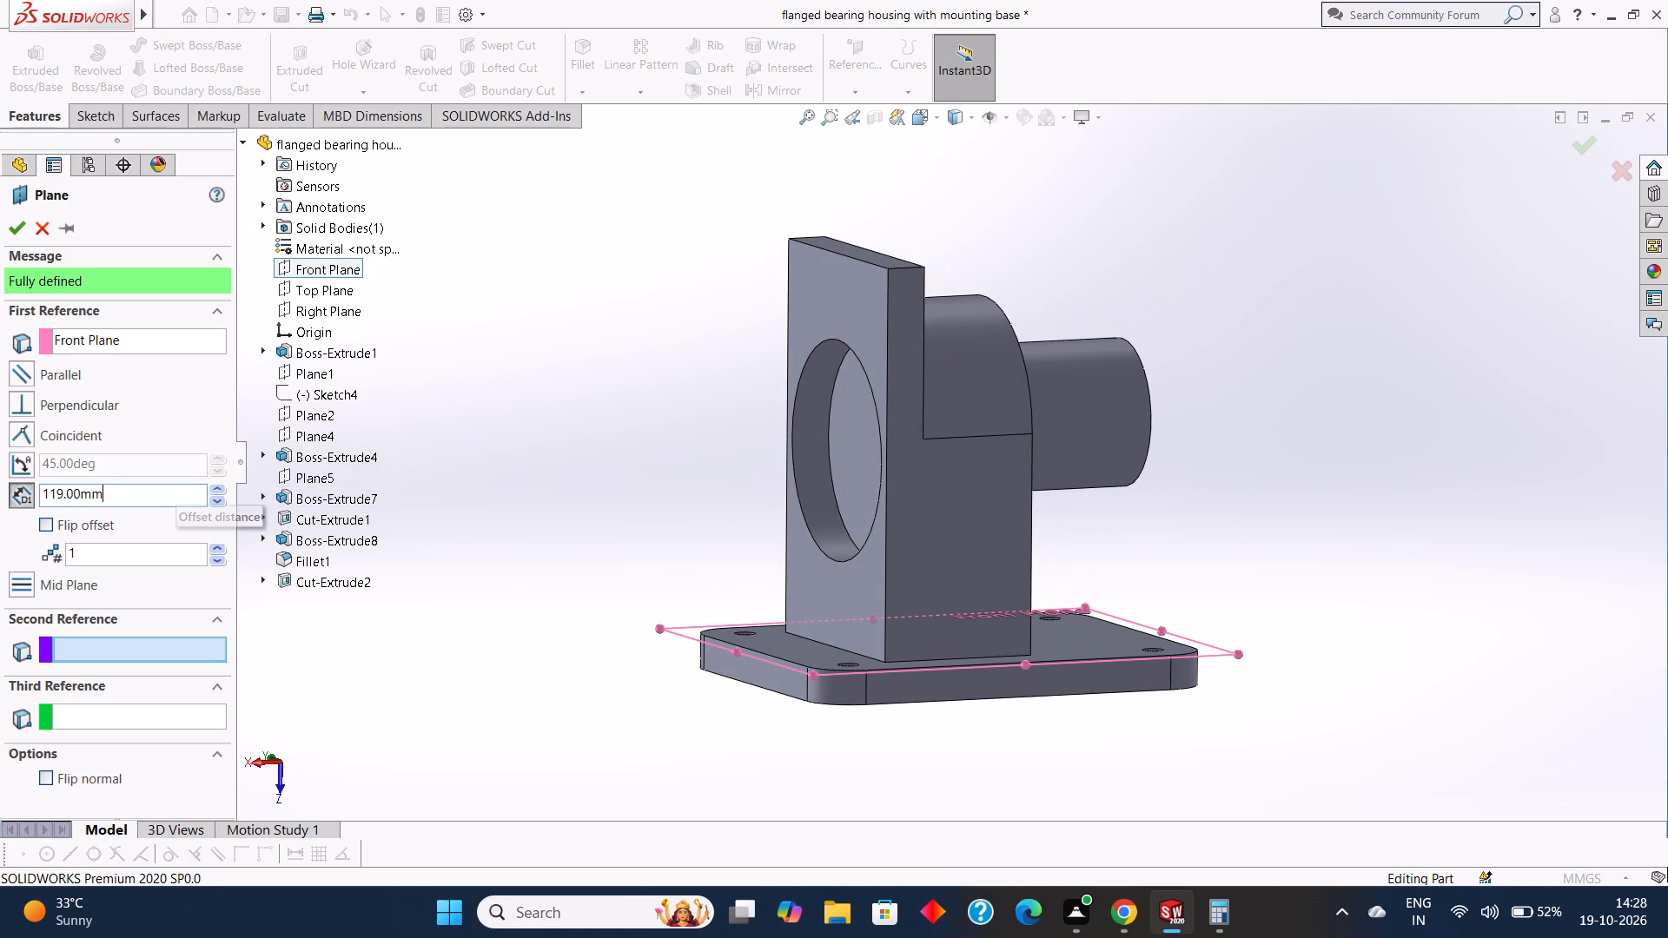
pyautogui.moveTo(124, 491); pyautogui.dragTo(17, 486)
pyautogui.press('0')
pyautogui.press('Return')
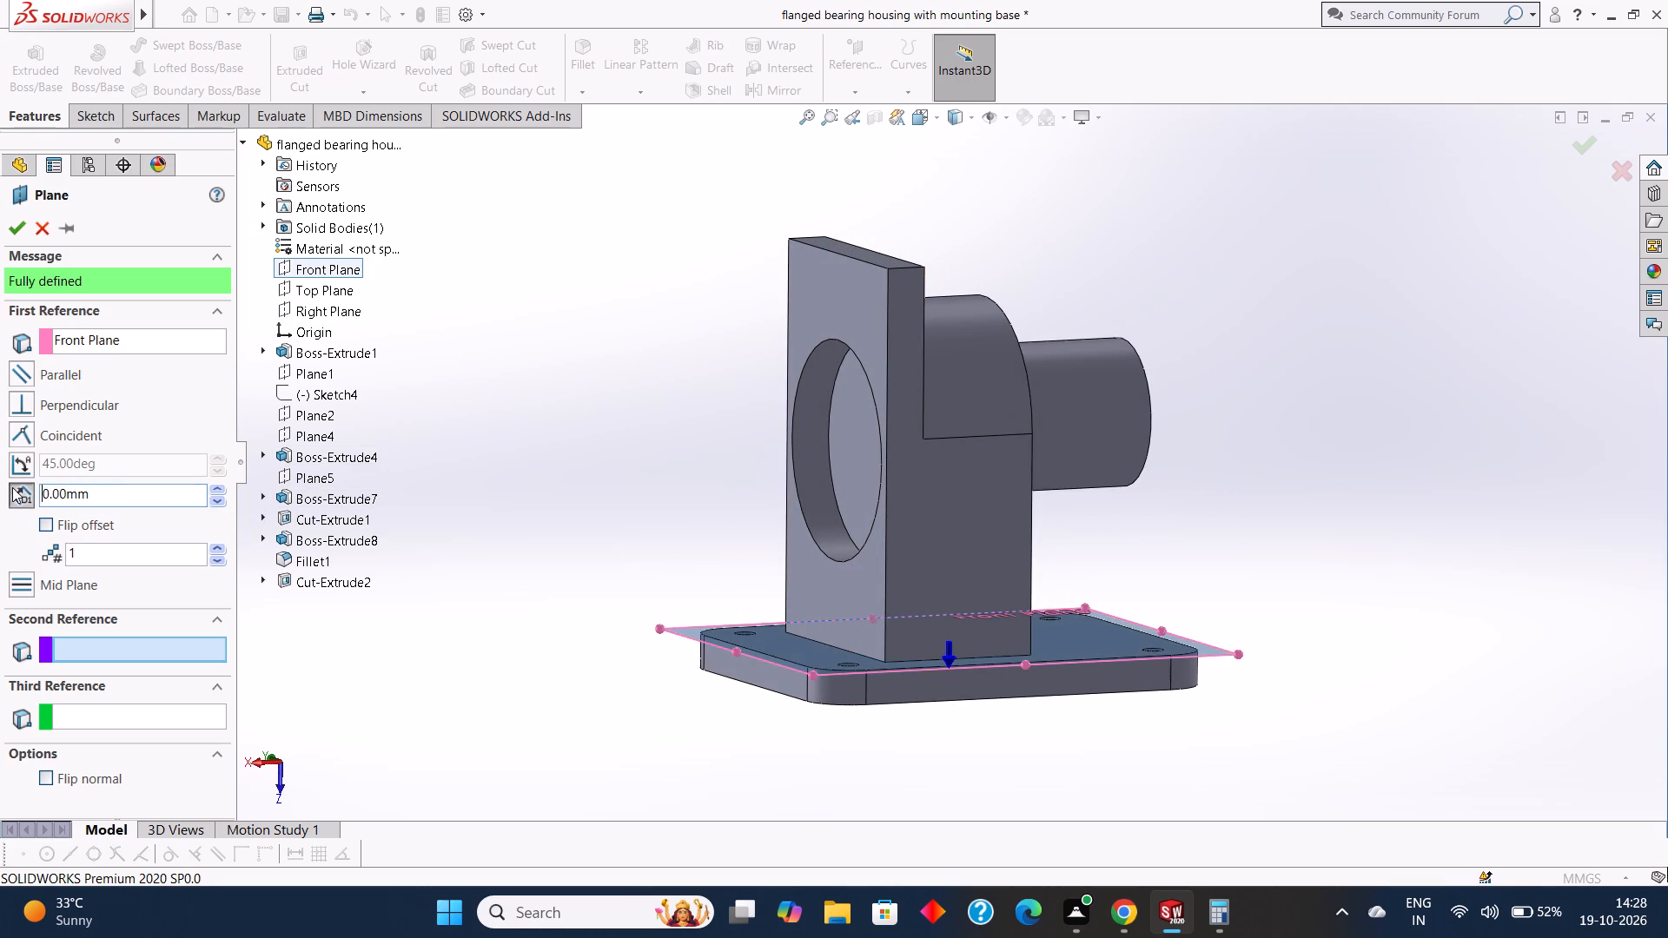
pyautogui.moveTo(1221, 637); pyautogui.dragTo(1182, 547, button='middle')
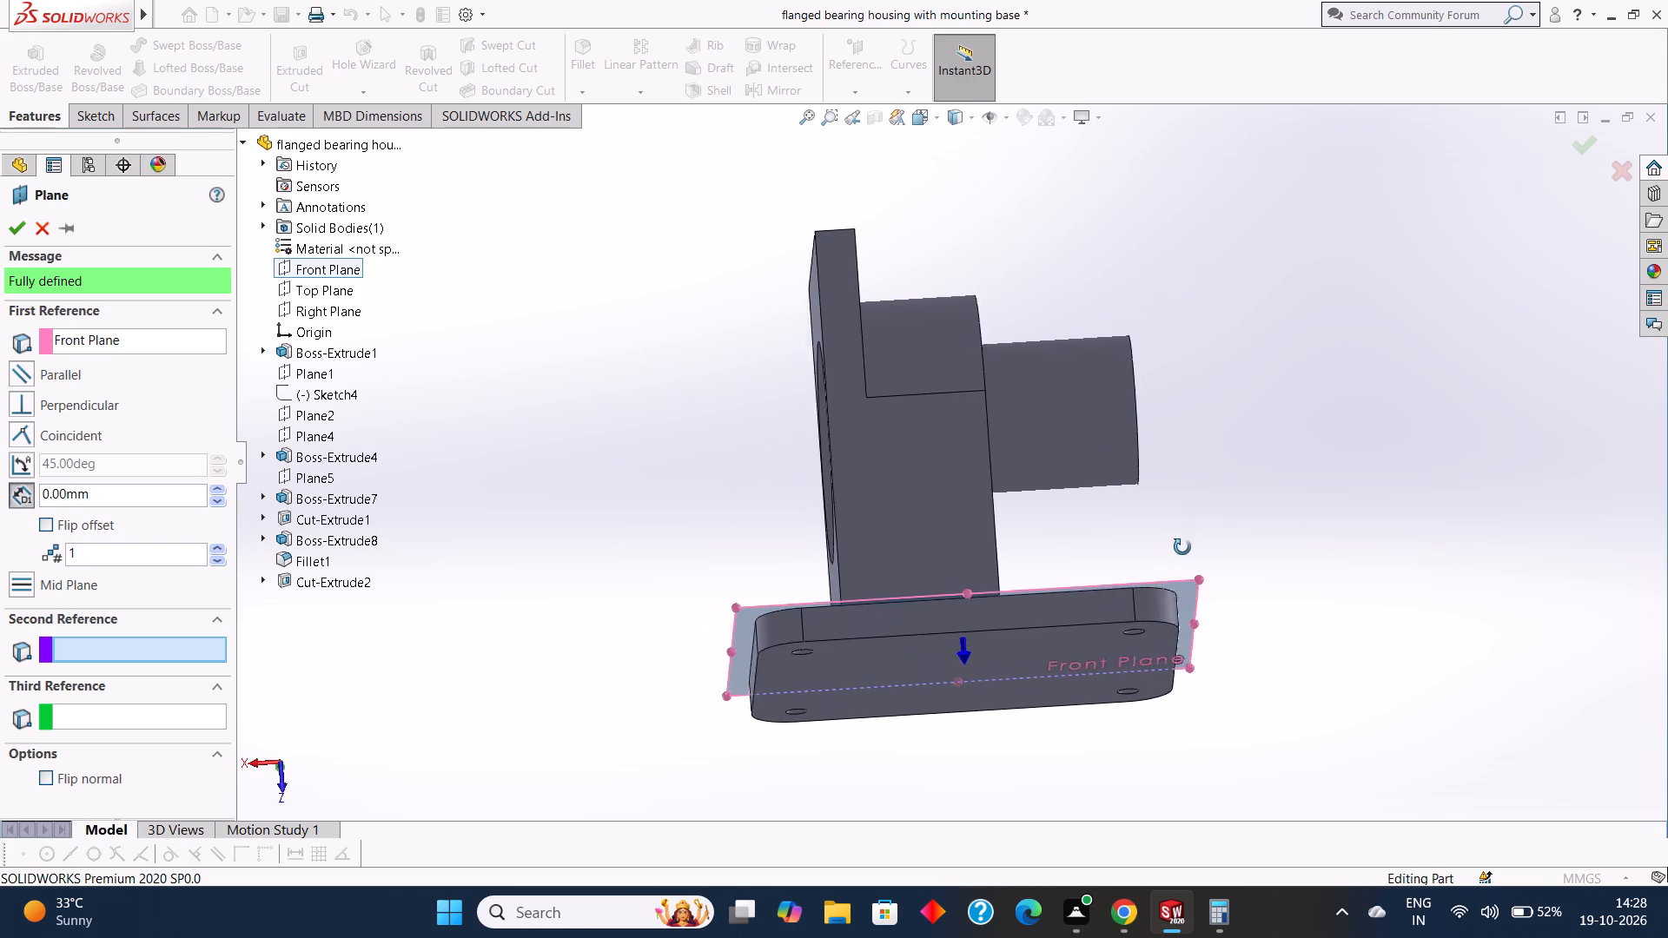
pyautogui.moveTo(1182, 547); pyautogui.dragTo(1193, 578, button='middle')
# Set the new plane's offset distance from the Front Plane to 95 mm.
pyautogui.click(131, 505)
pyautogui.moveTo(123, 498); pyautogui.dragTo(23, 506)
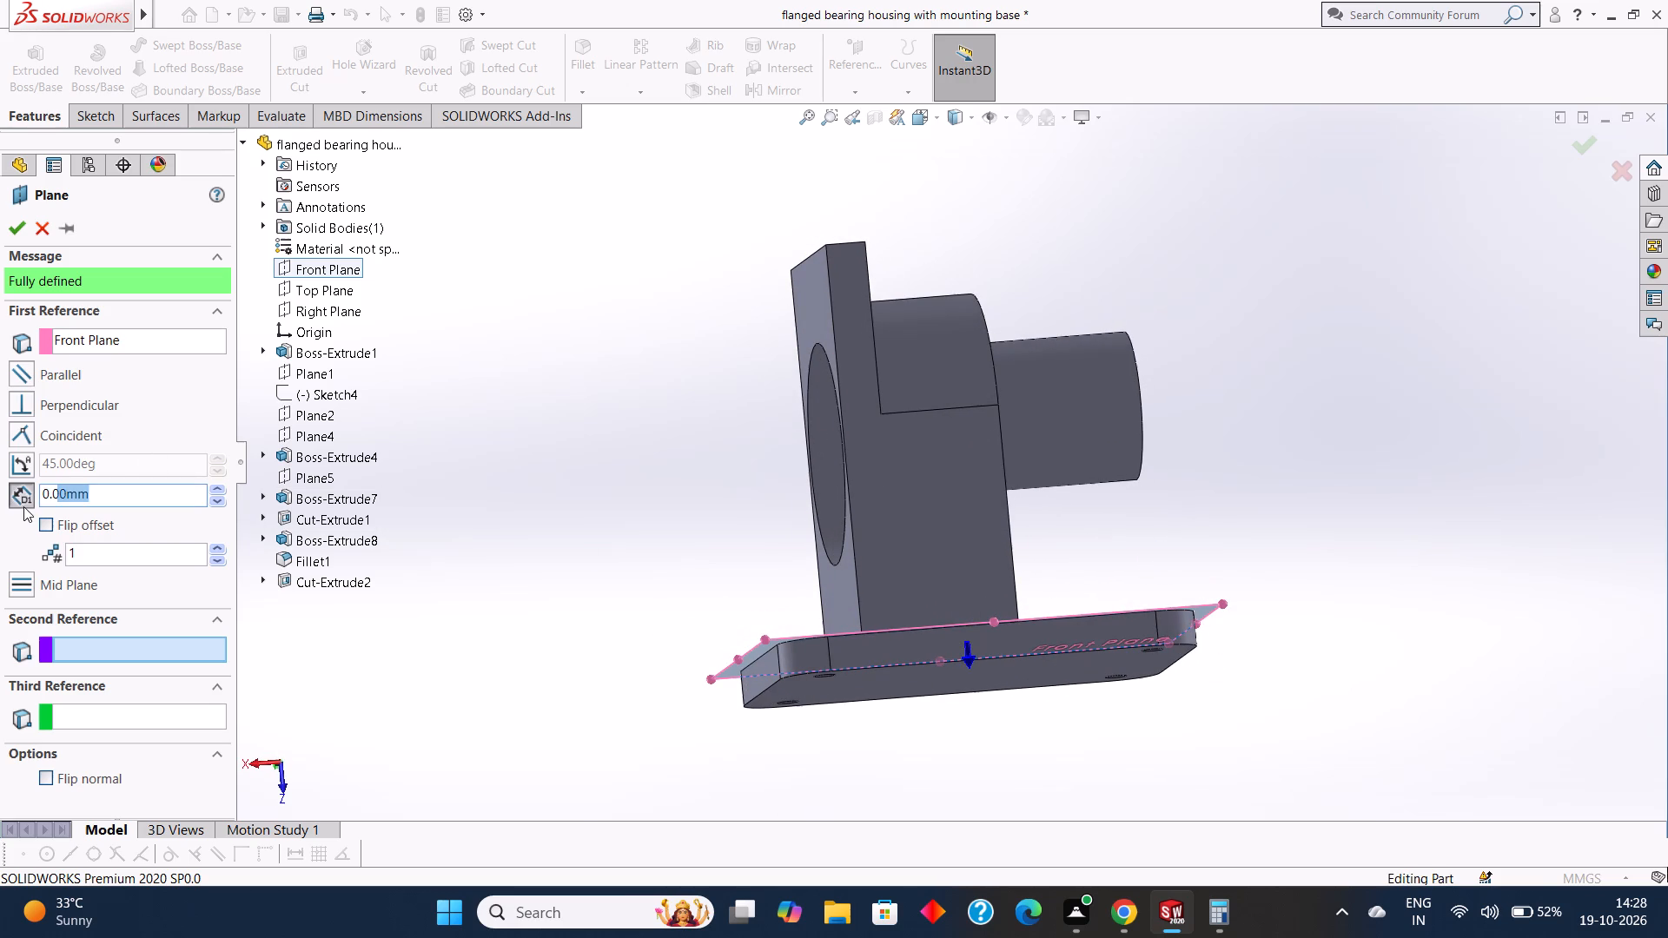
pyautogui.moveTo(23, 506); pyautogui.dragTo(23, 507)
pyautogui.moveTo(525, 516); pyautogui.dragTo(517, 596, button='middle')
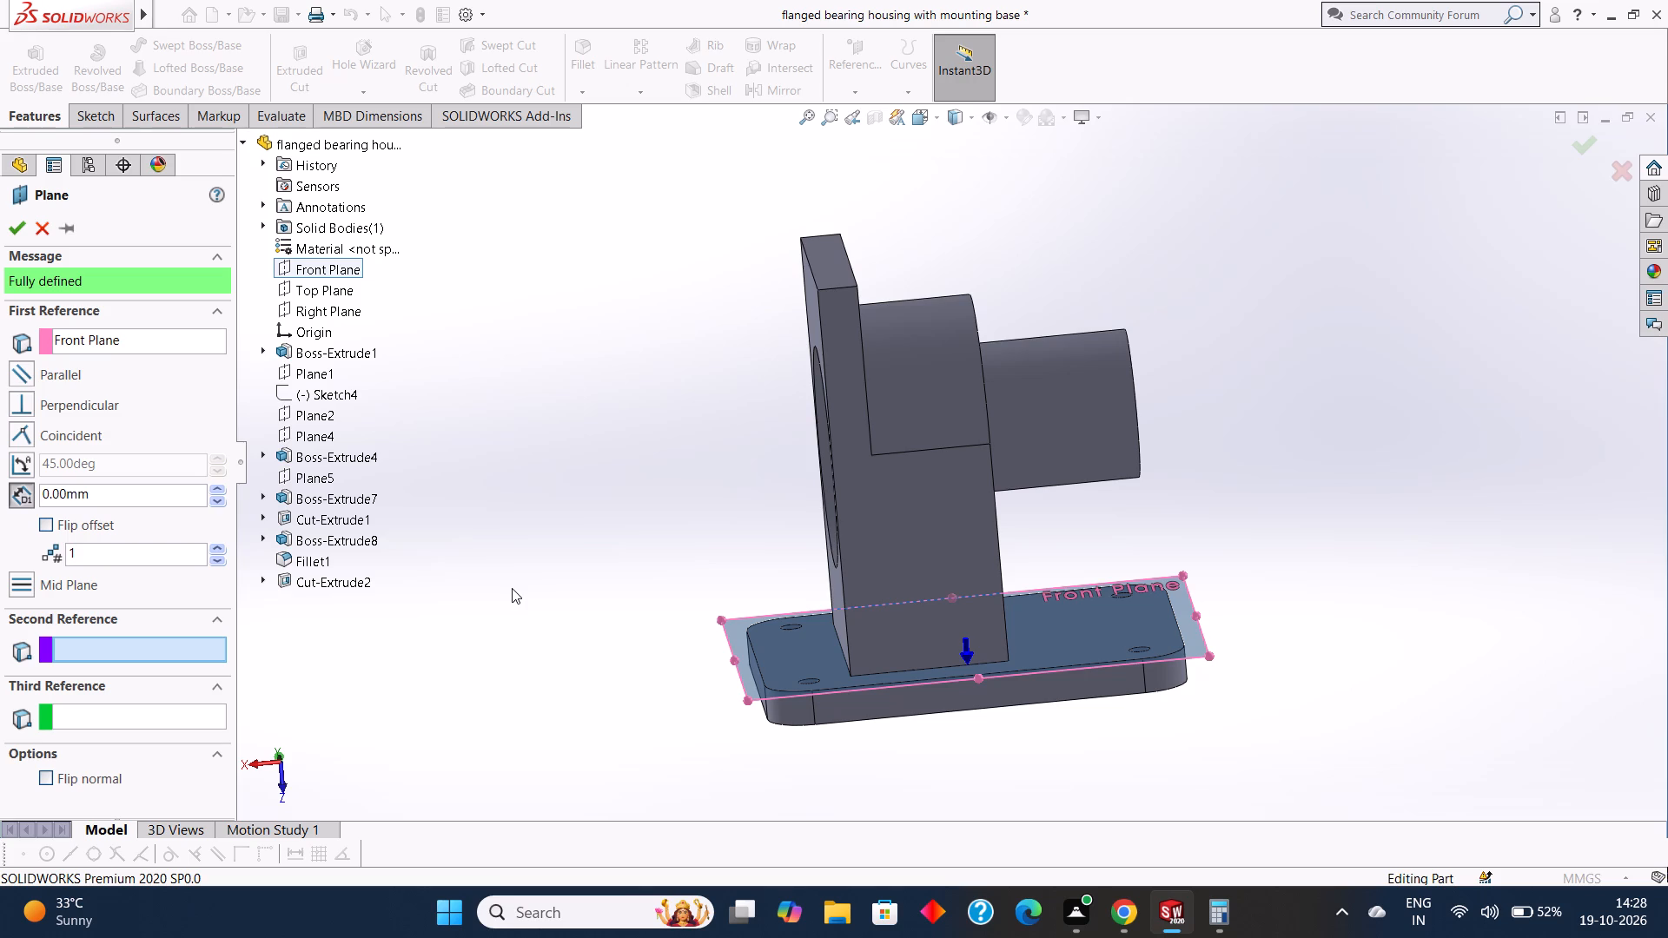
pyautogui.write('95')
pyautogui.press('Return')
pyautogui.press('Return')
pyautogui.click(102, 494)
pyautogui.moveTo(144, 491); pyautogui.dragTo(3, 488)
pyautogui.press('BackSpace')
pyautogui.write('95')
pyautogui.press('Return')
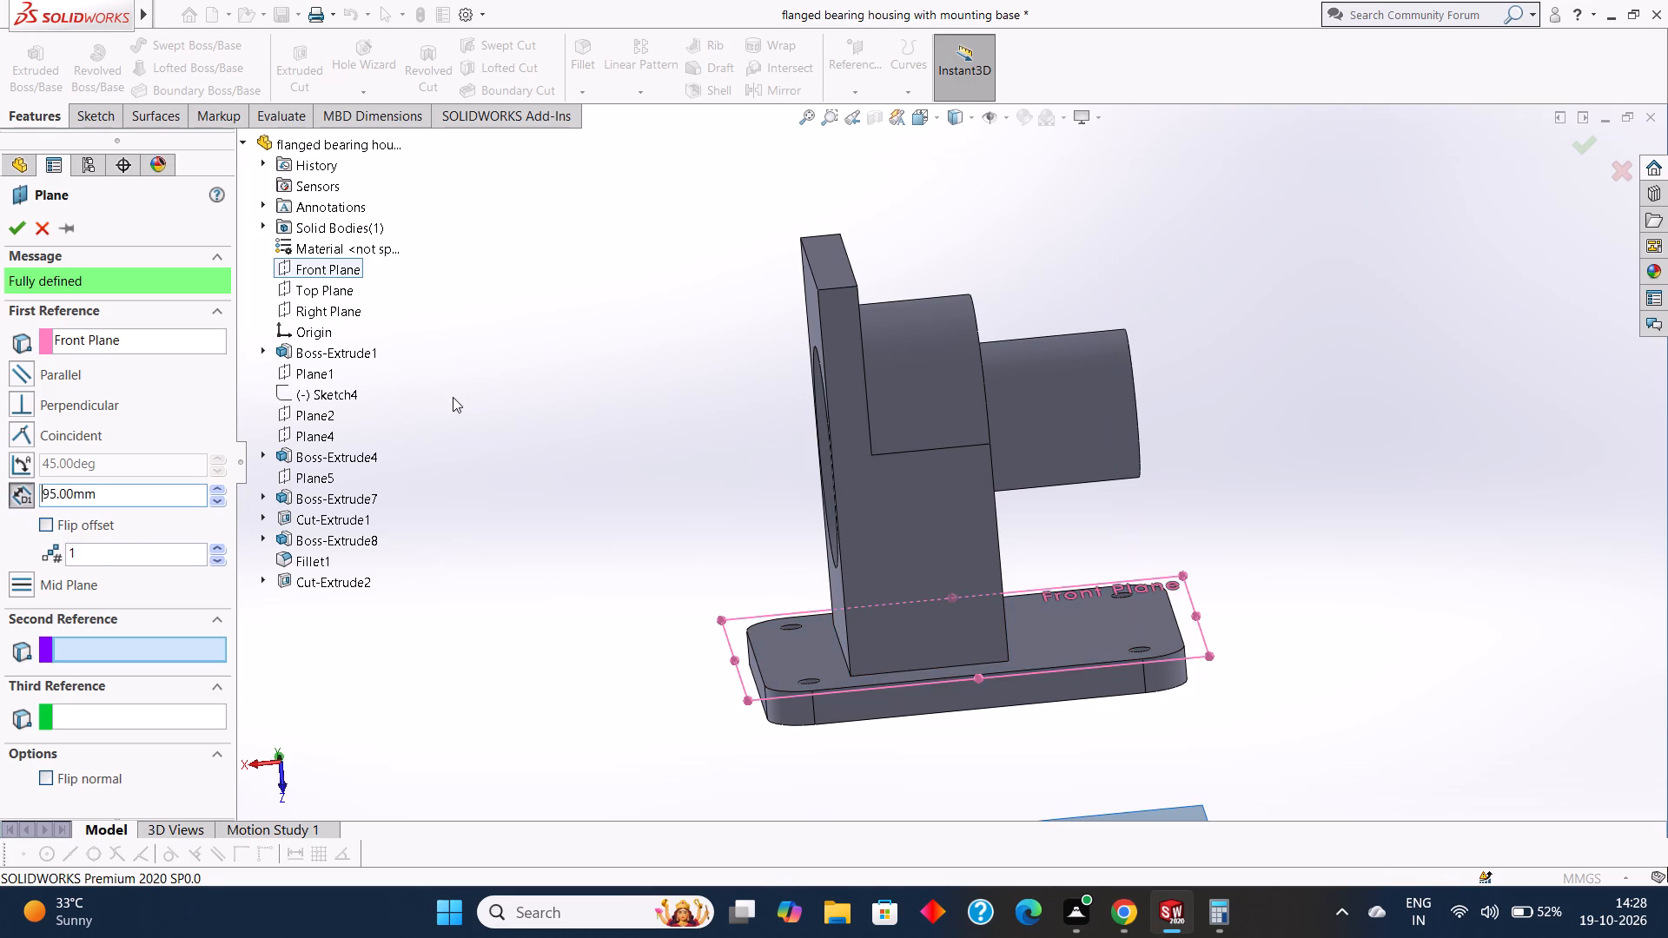
# Flip the plane's offset so it lies on the side of the base plate where the cylindrical bosses are.
pyautogui.click(55, 525)
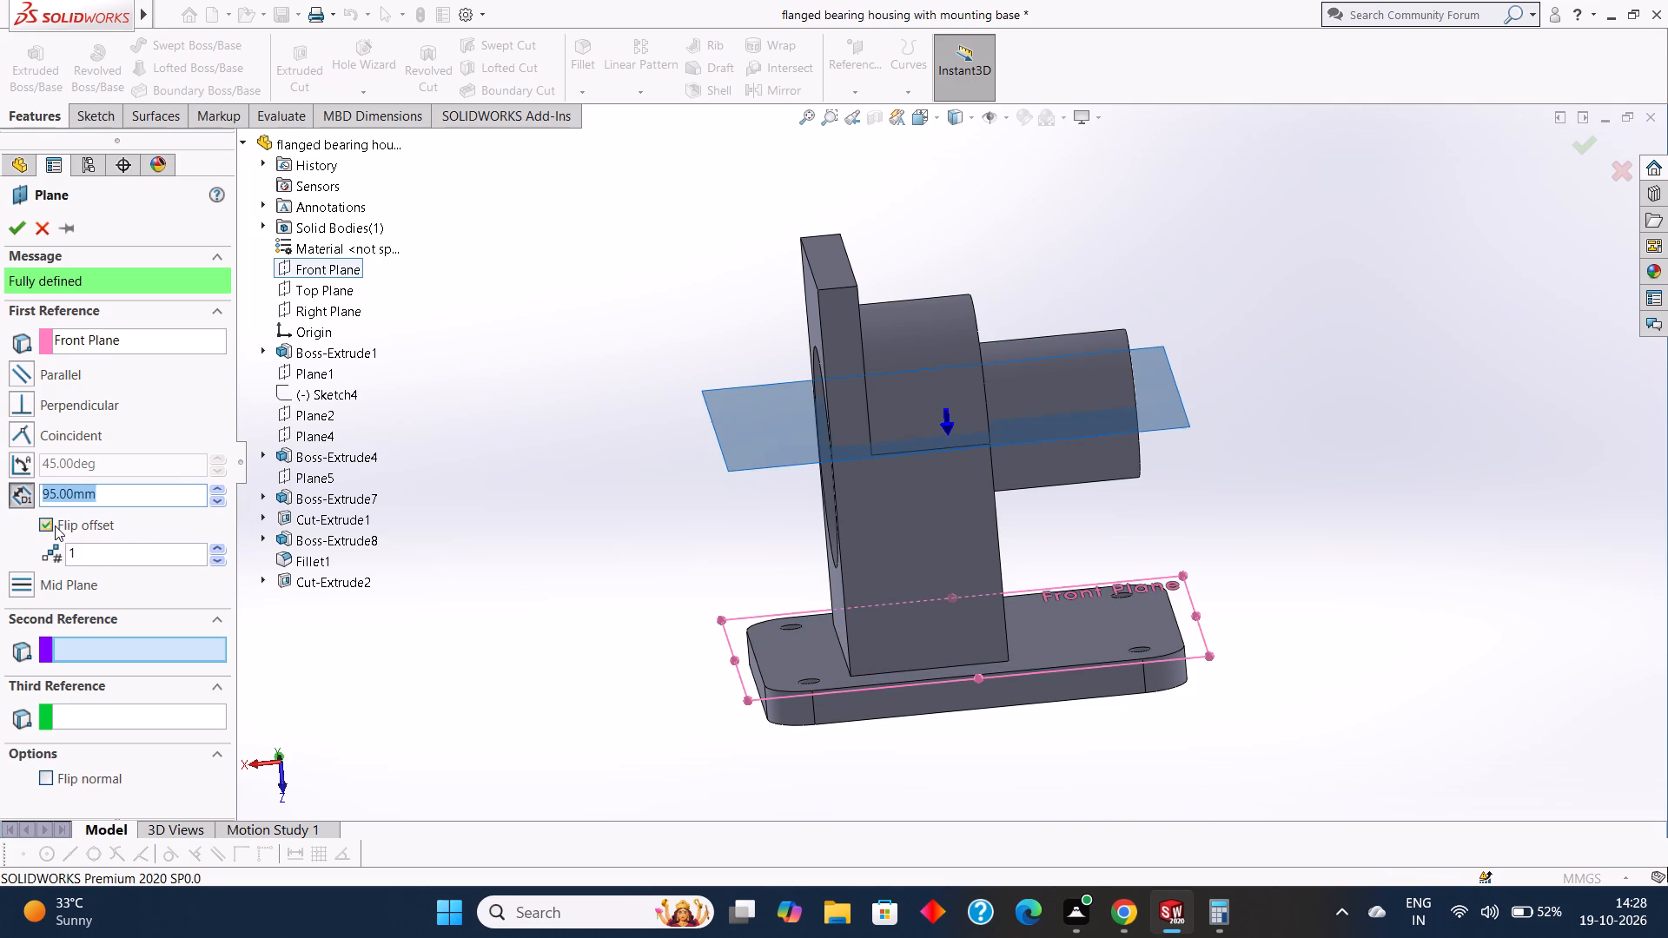
pyautogui.moveTo(1348, 484); pyautogui.dragTo(1316, 426, button='middle')
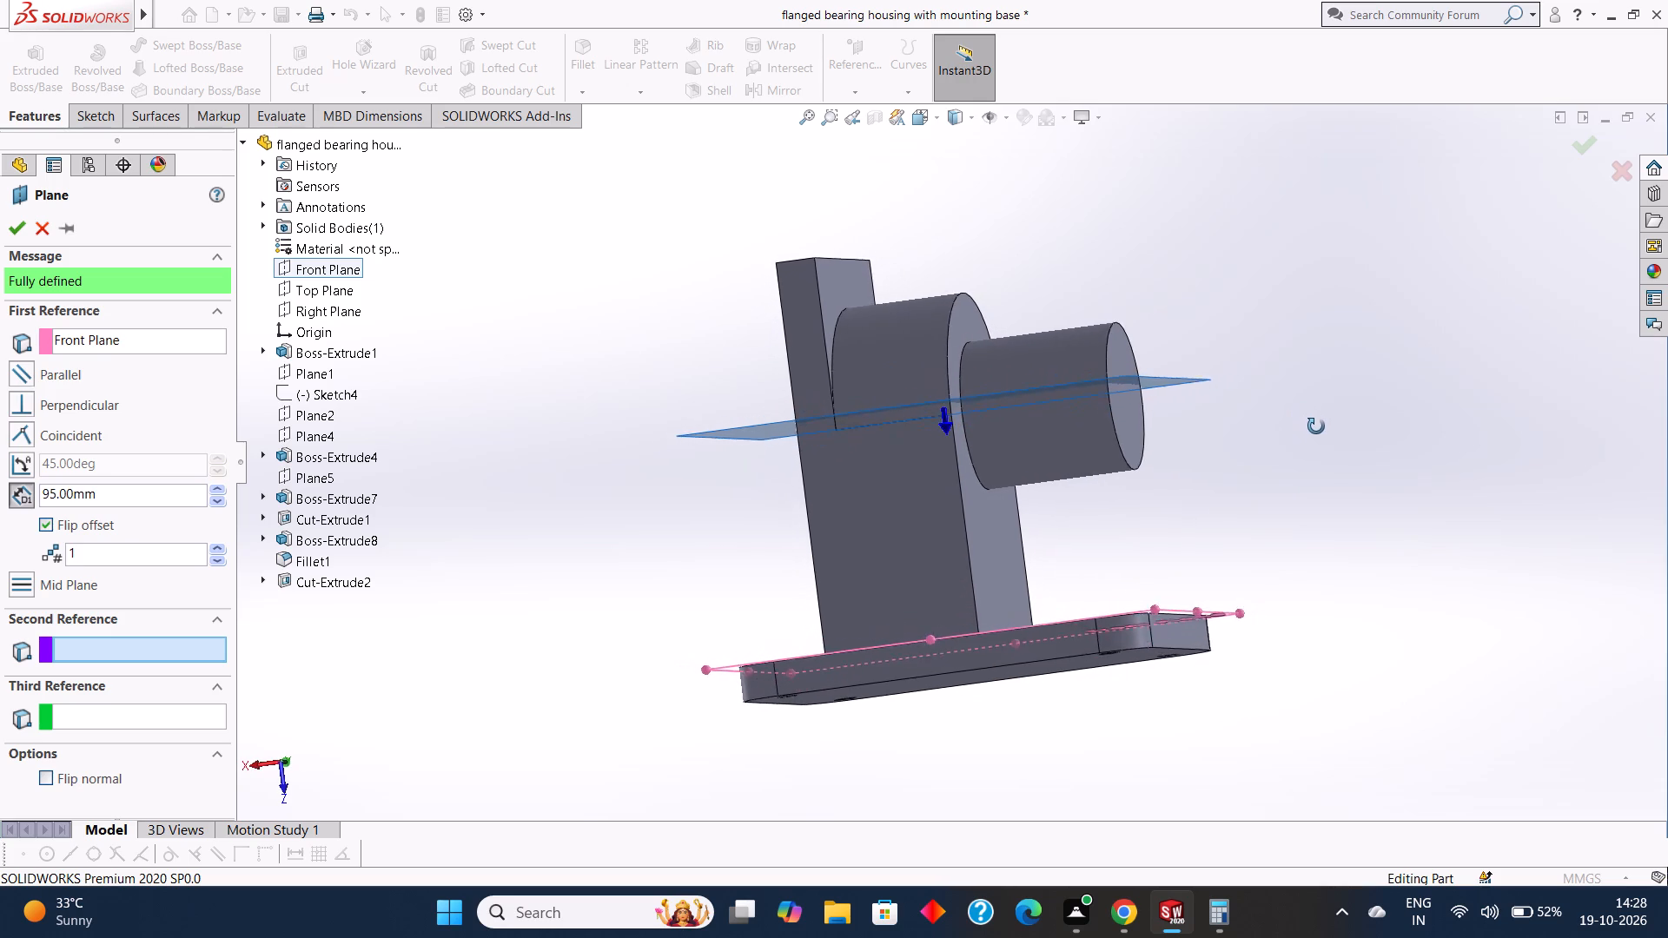
pyautogui.moveTo(1316, 426); pyautogui.dragTo(1325, 459, button='middle')
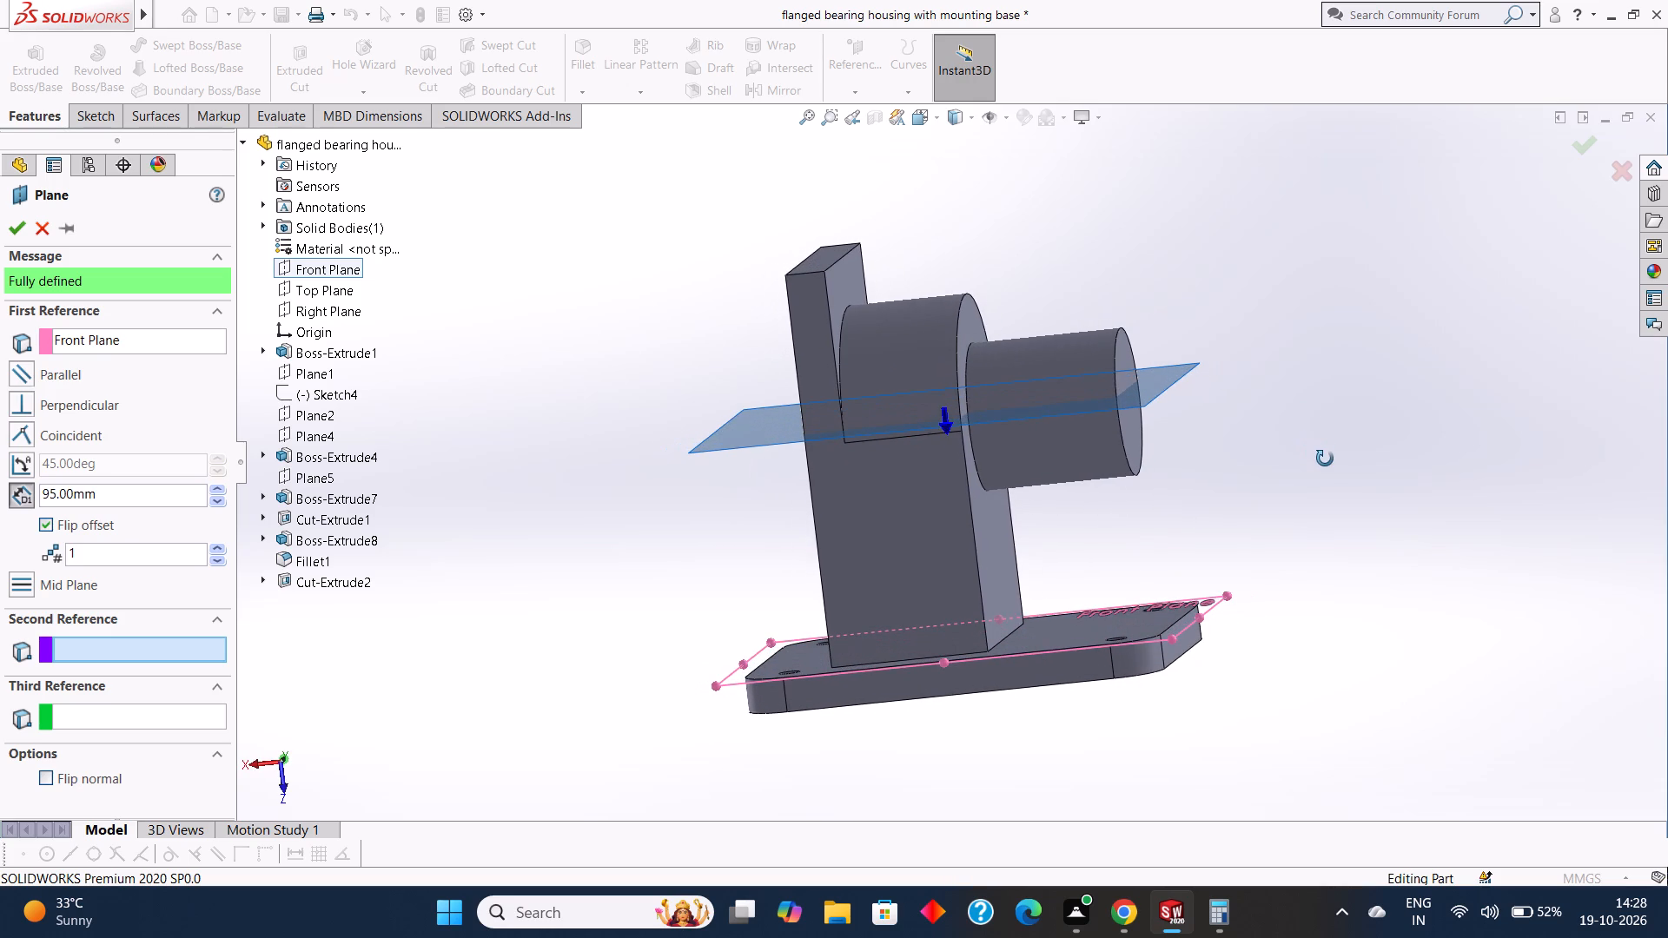
pyautogui.moveTo(1325, 459); pyautogui.dragTo(1320, 459, button='middle')
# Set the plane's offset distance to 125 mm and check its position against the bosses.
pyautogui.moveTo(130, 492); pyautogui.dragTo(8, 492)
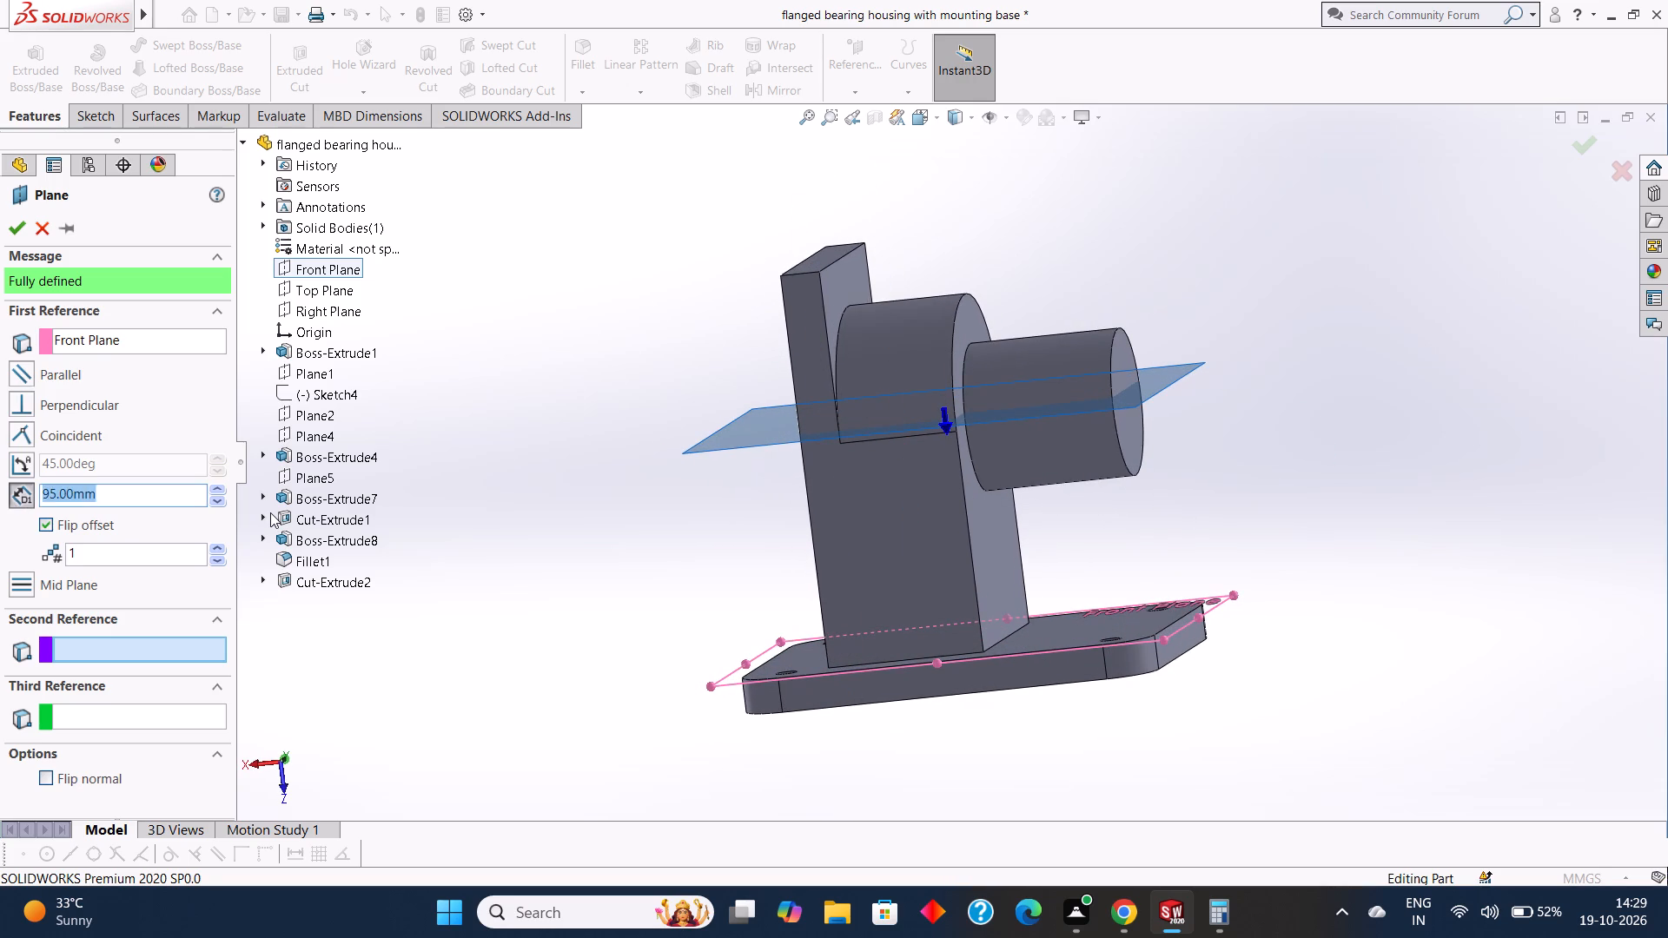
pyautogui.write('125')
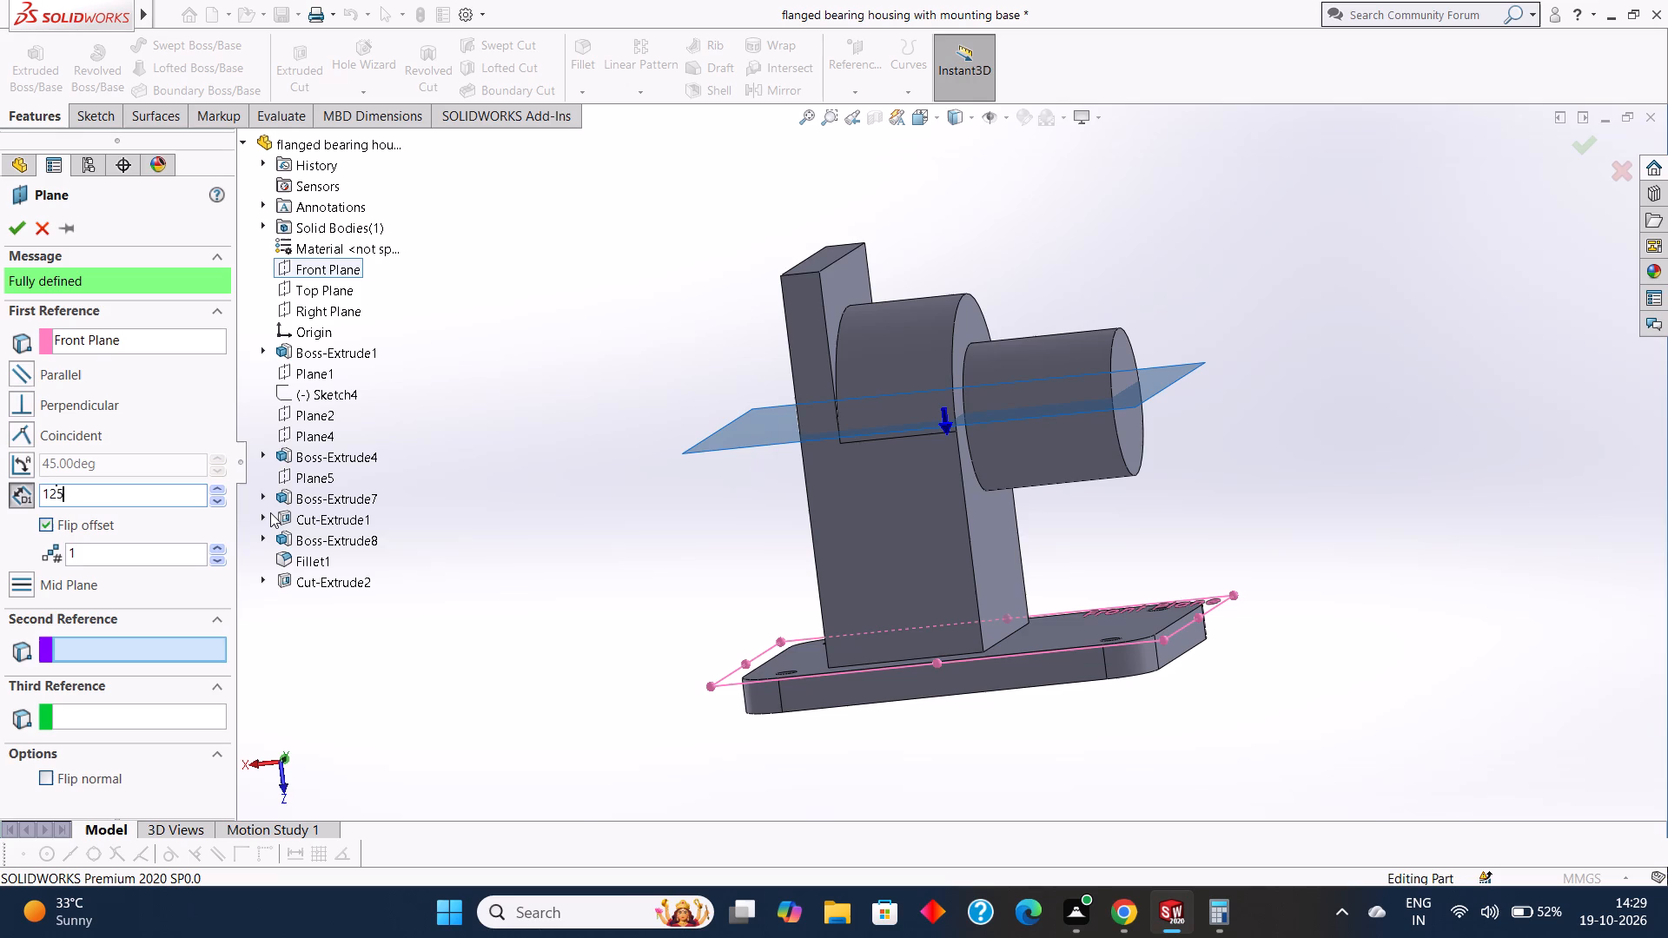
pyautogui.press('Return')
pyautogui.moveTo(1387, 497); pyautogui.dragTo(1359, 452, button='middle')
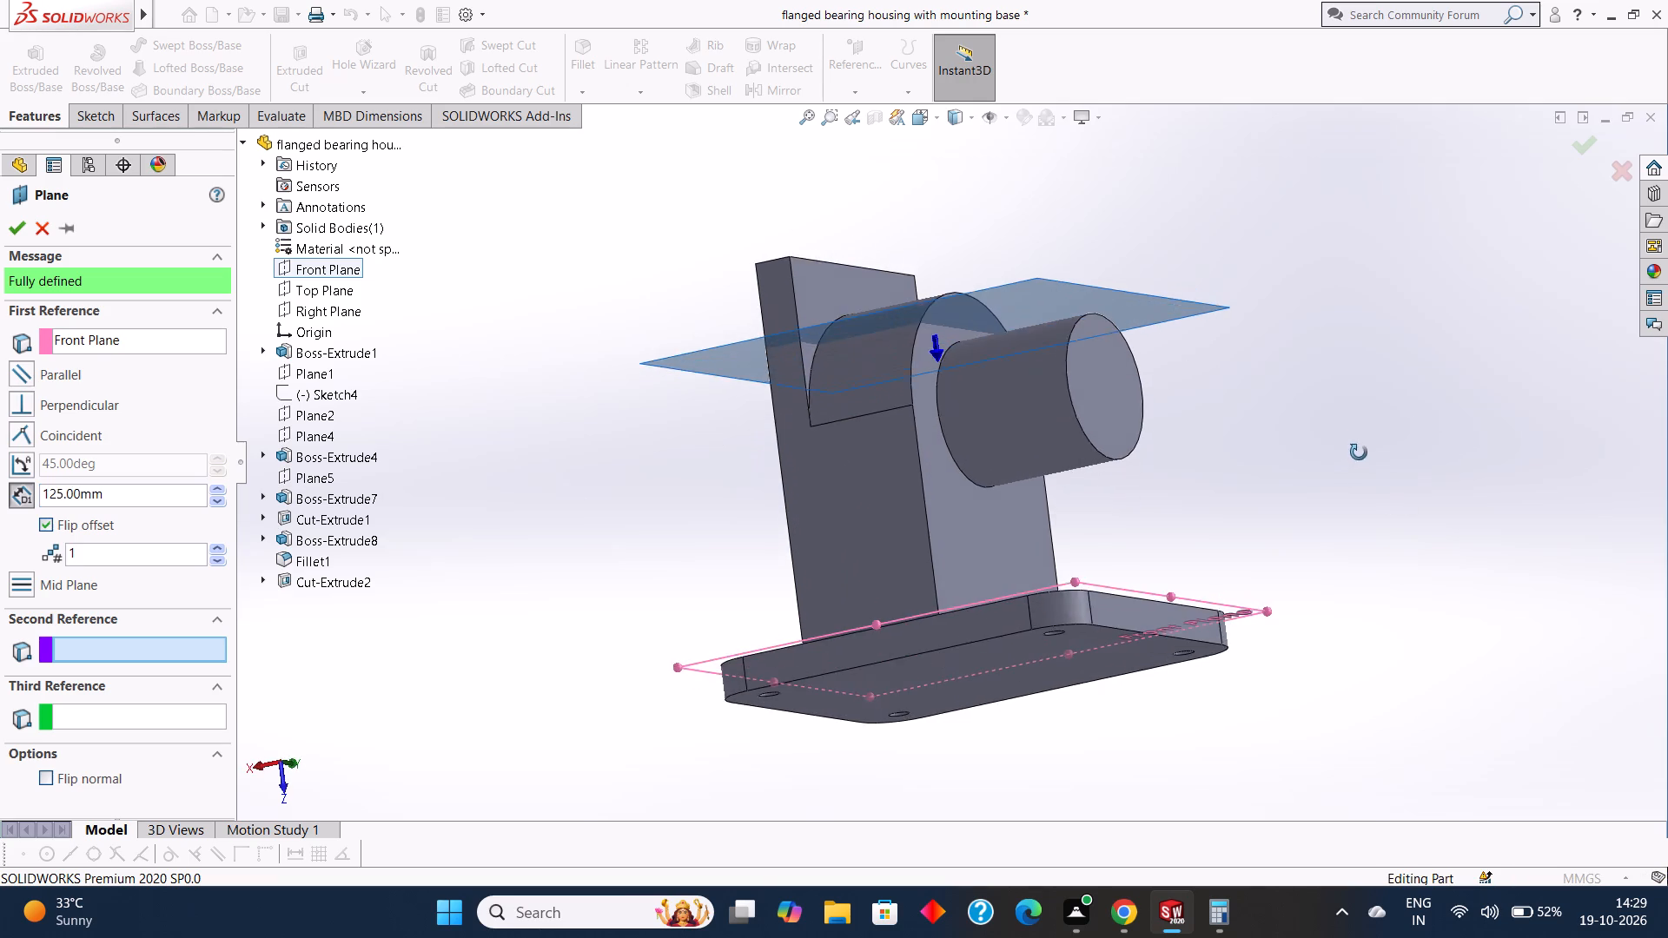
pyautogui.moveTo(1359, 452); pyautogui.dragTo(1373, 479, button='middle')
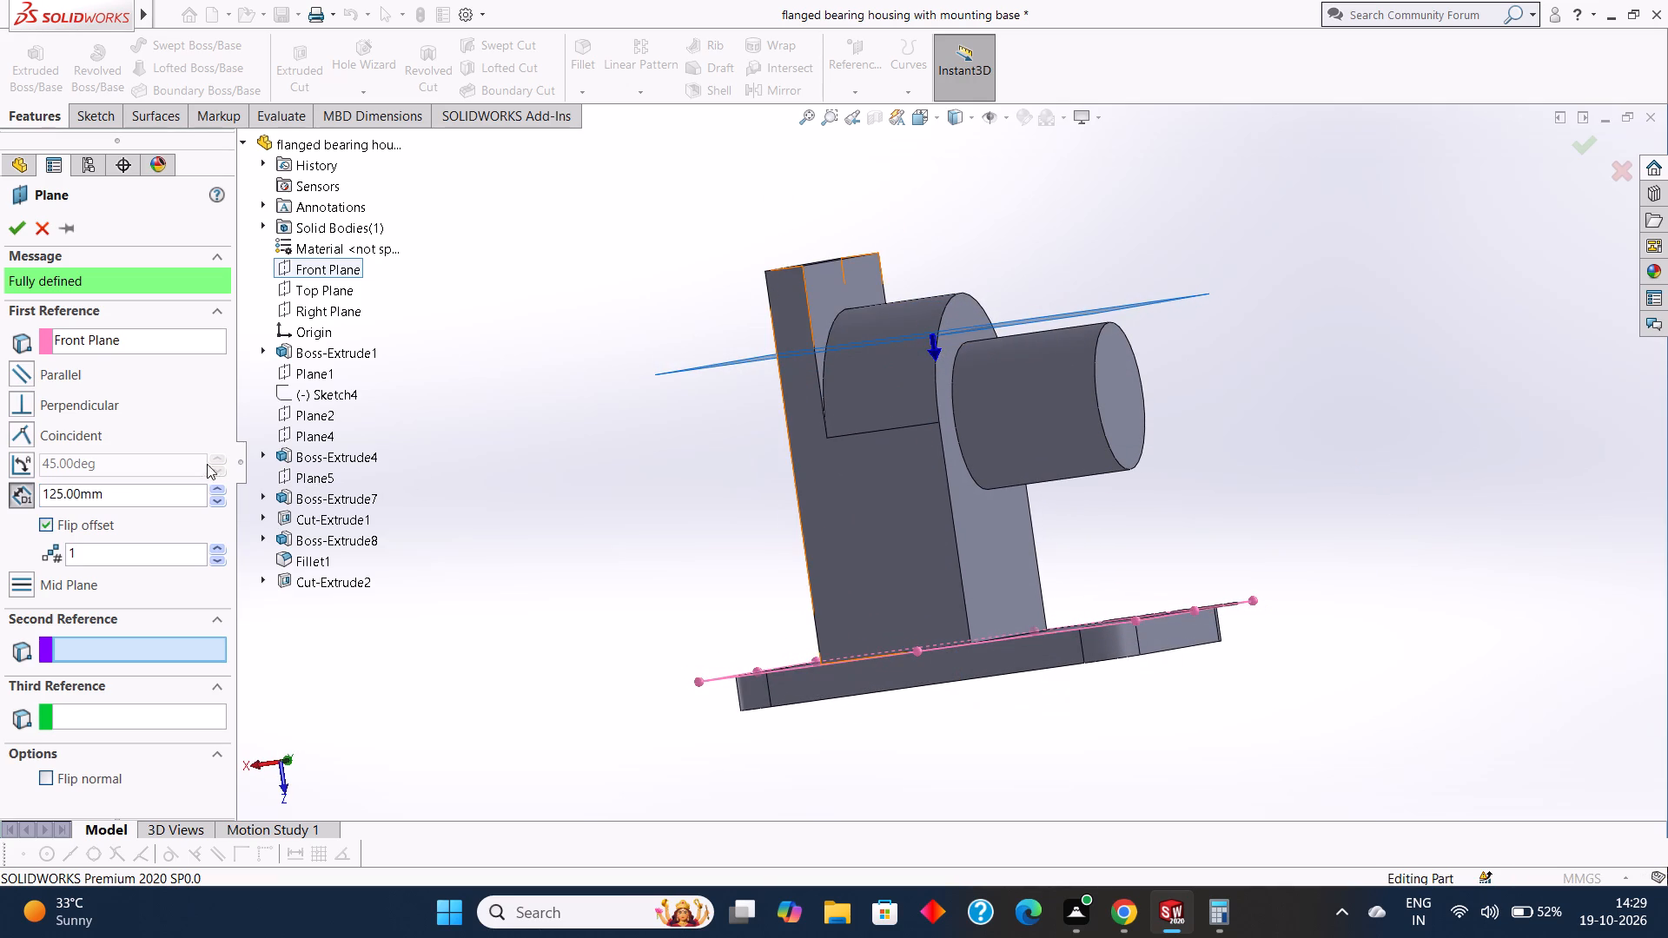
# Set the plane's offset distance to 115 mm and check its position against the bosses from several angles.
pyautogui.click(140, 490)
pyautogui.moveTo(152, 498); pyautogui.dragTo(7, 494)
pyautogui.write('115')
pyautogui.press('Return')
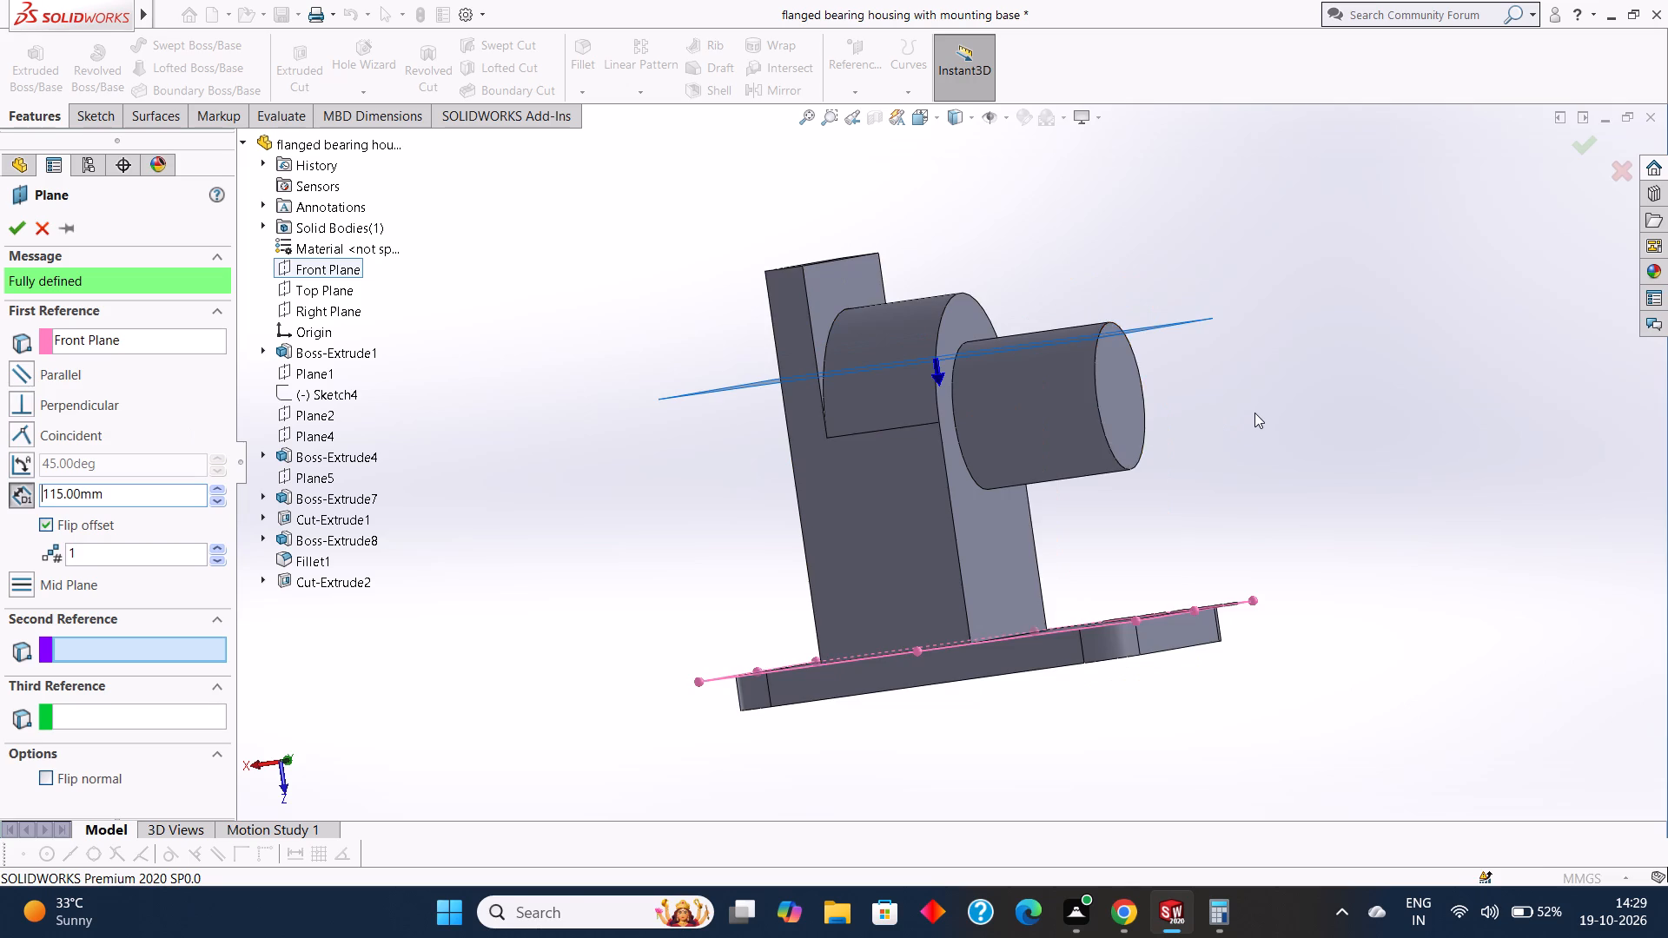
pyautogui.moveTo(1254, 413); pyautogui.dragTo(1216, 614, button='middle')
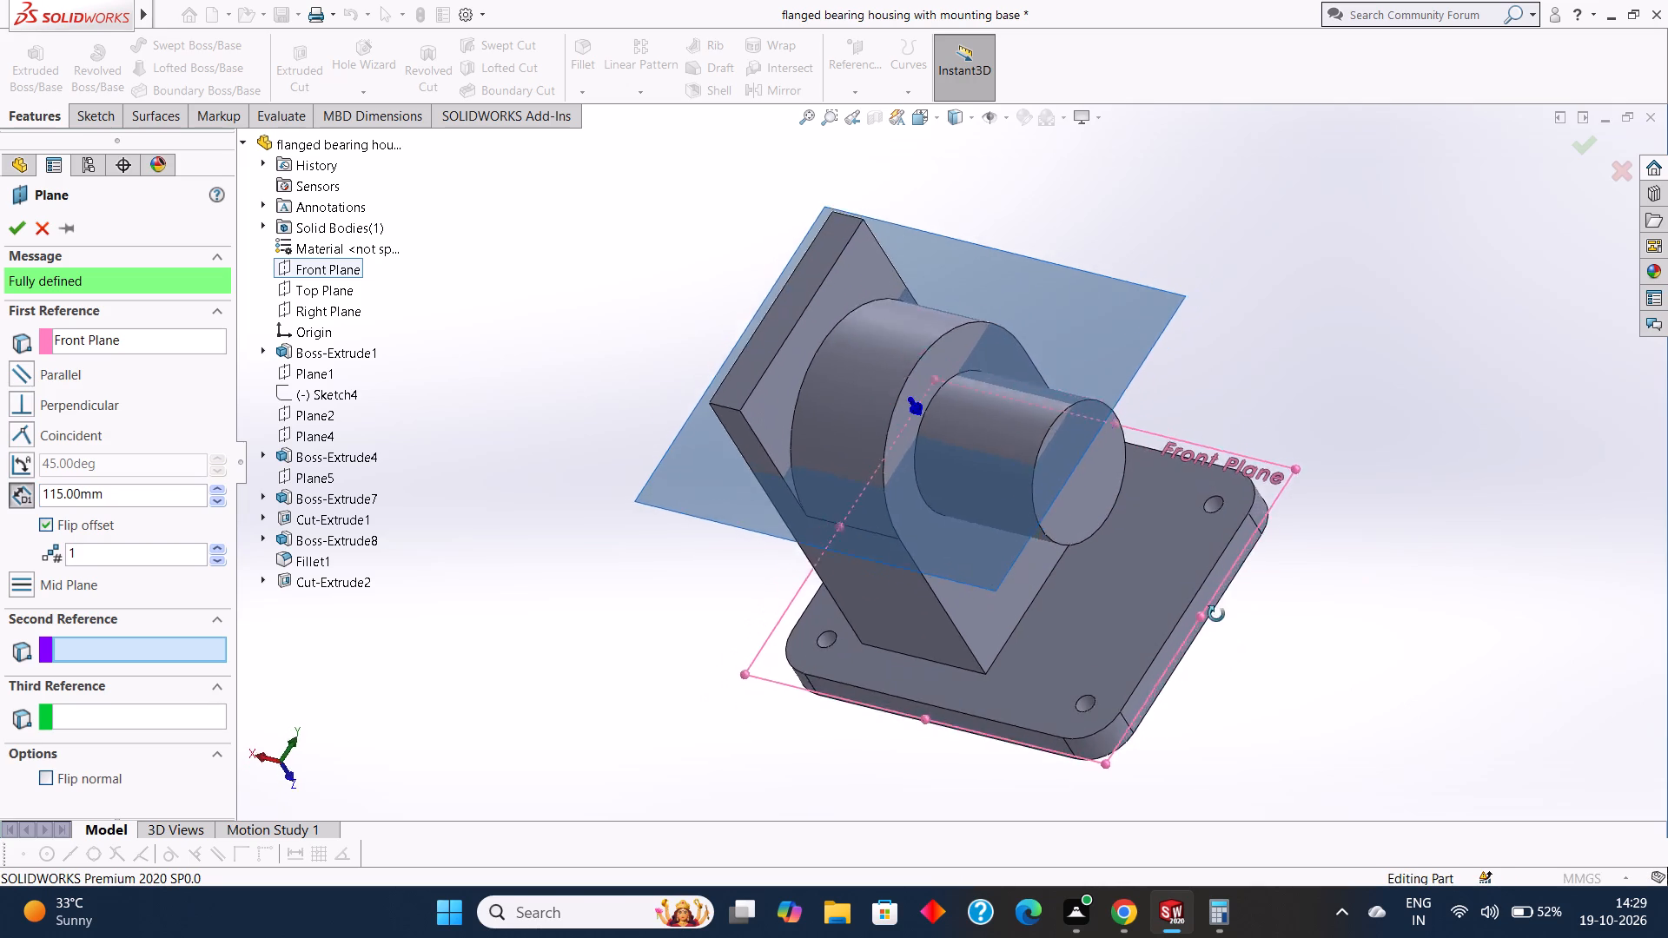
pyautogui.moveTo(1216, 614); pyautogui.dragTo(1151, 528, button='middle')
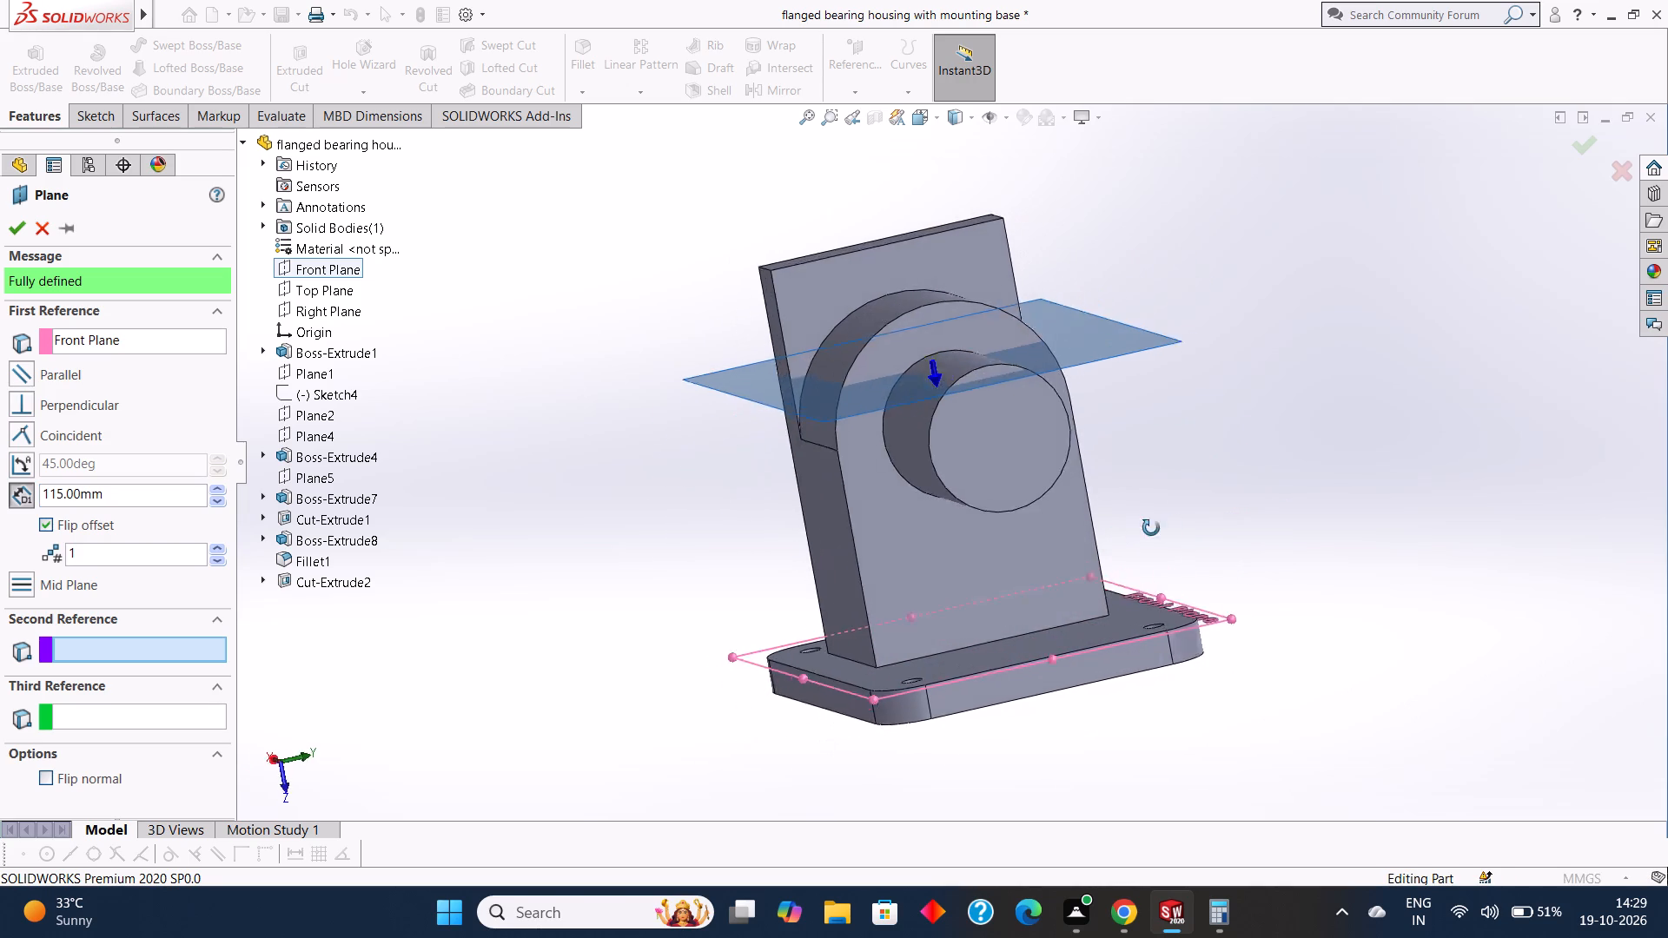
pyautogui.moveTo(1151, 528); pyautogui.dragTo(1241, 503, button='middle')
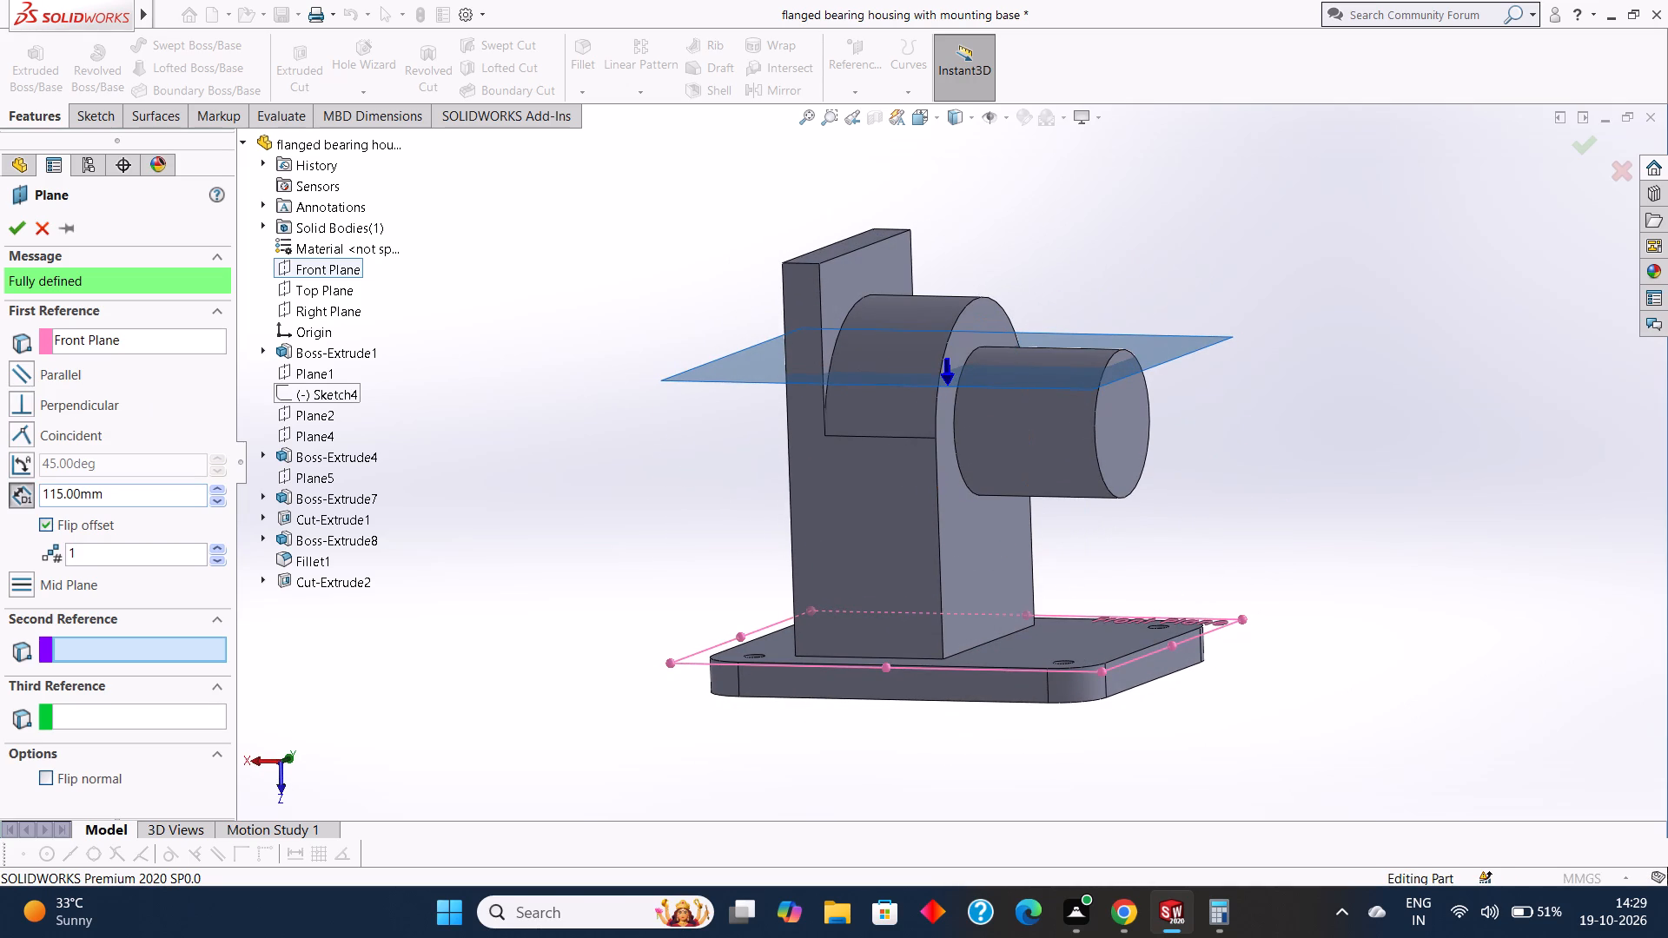
# Set the plane's offset distance to 120 mm from the Front Plane and create the plane.
pyautogui.click(134, 494)
pyautogui.moveTo(169, 499); pyautogui.dragTo(3, 500)
pyautogui.write('120')
pyautogui.press('Return')
pyautogui.moveTo(1422, 497); pyautogui.dragTo(1433, 401, button='middle')
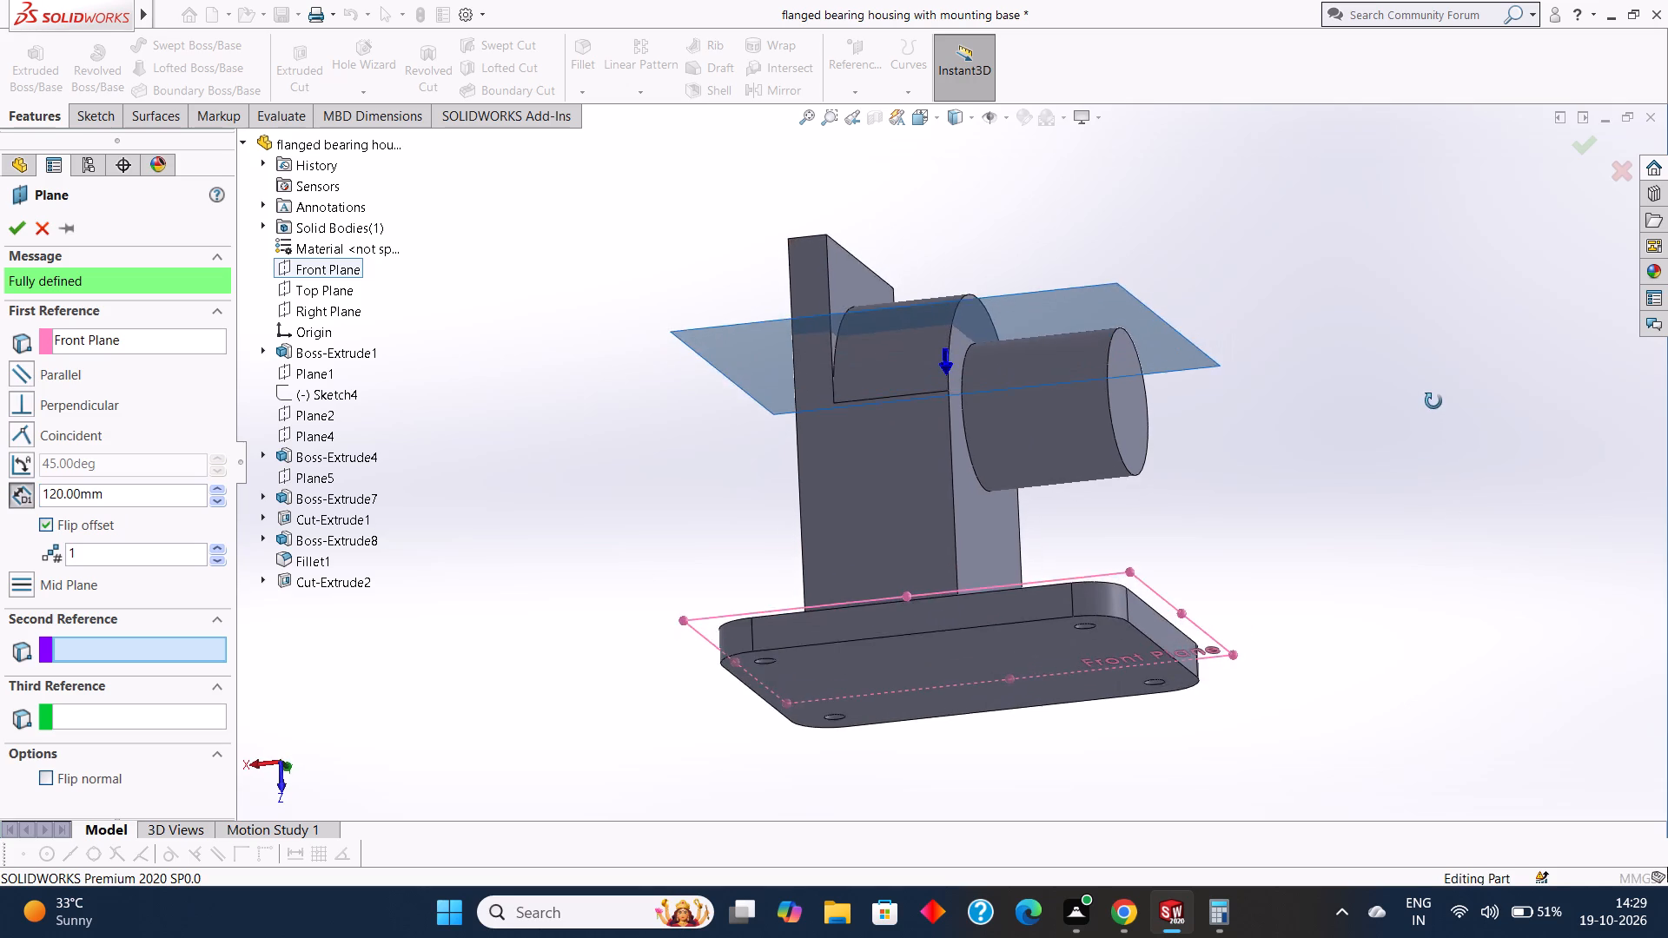
pyautogui.moveTo(1433, 401); pyautogui.dragTo(1455, 508, button='middle')
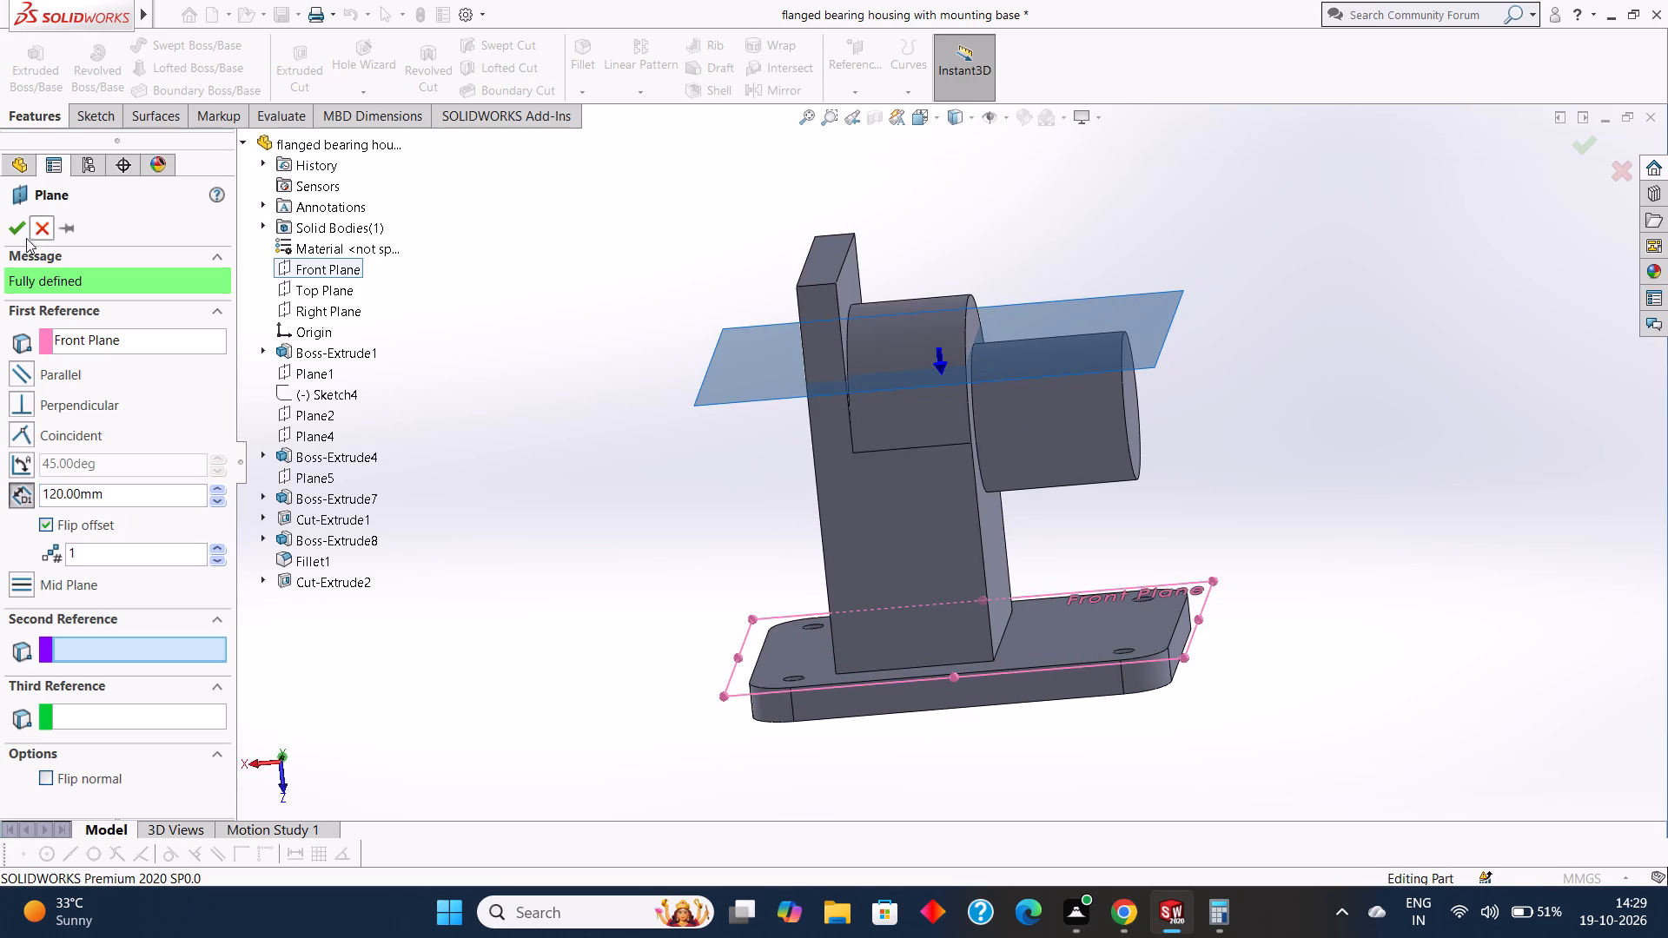
pyautogui.click(19, 233)
# Start a sketch on the new offset plane Plane6, facing it from the side with the cylindrical bosses.
pyautogui.click(1115, 301)
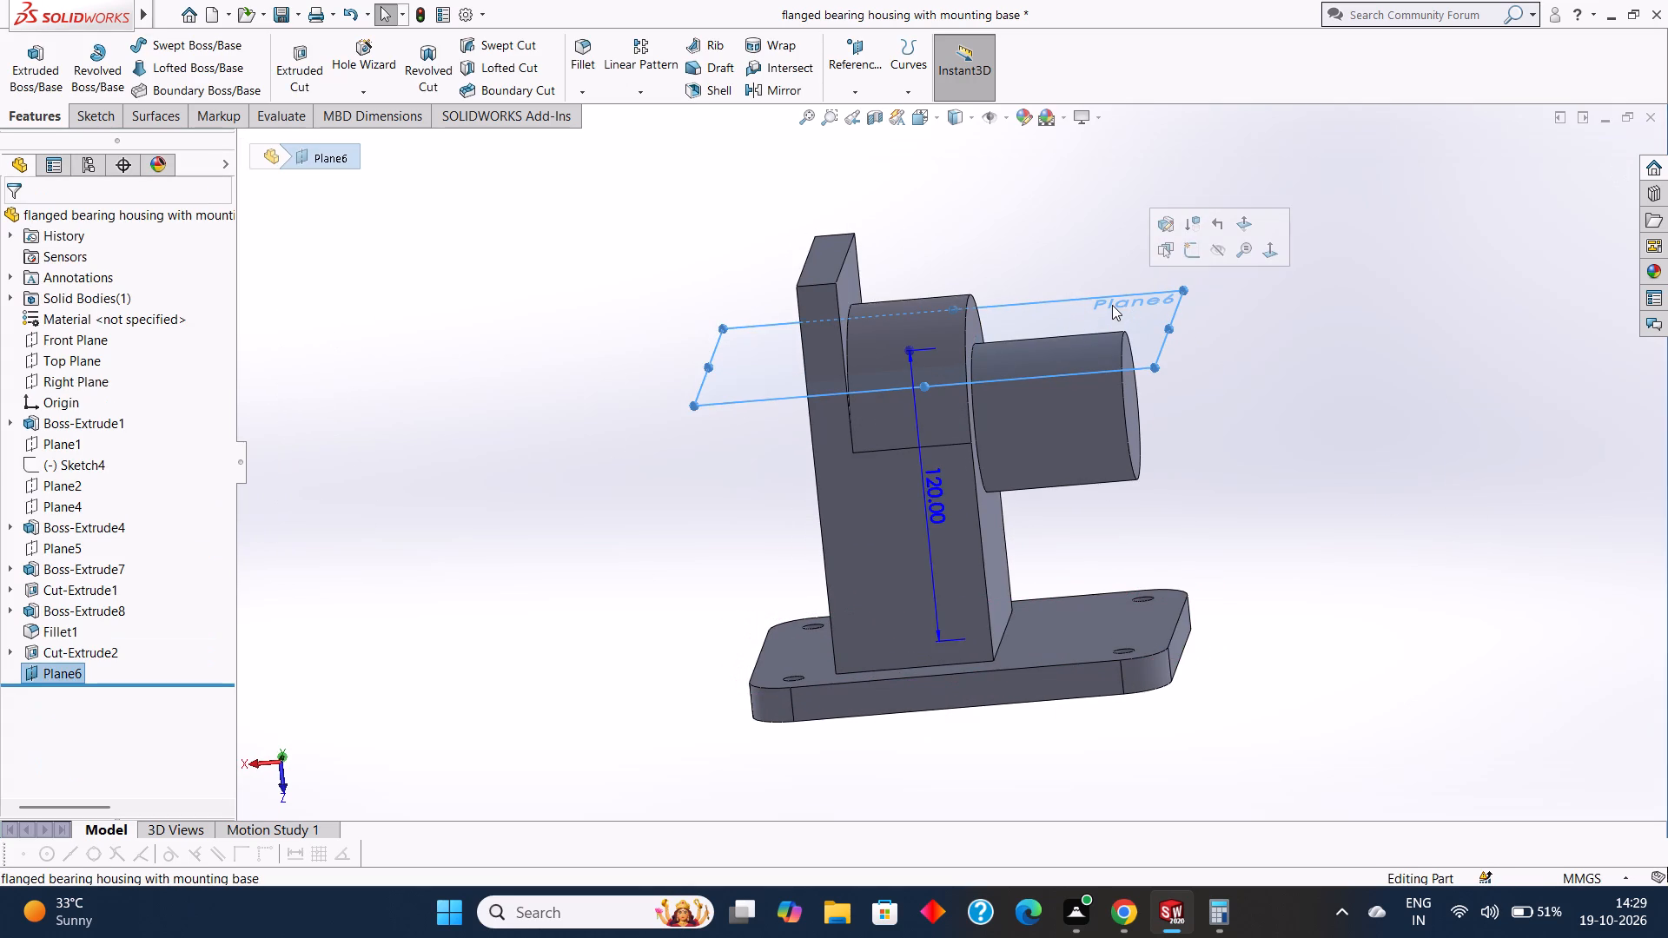
pyautogui.click(1188, 254)
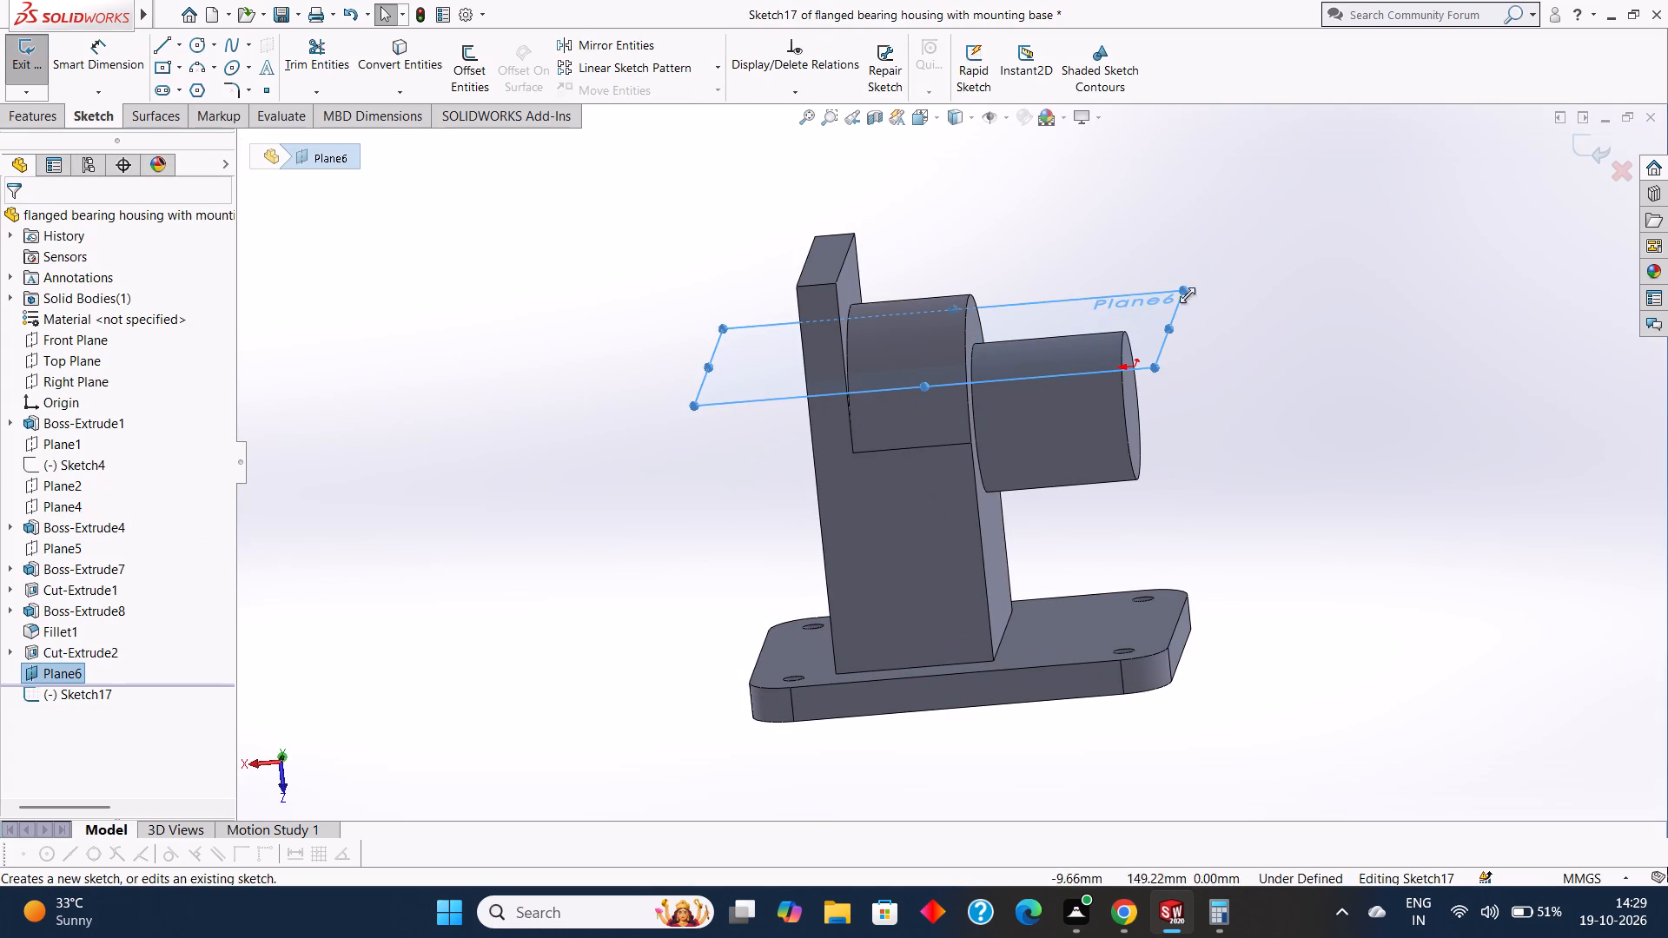
pyautogui.hotkey('ctrl', '8')
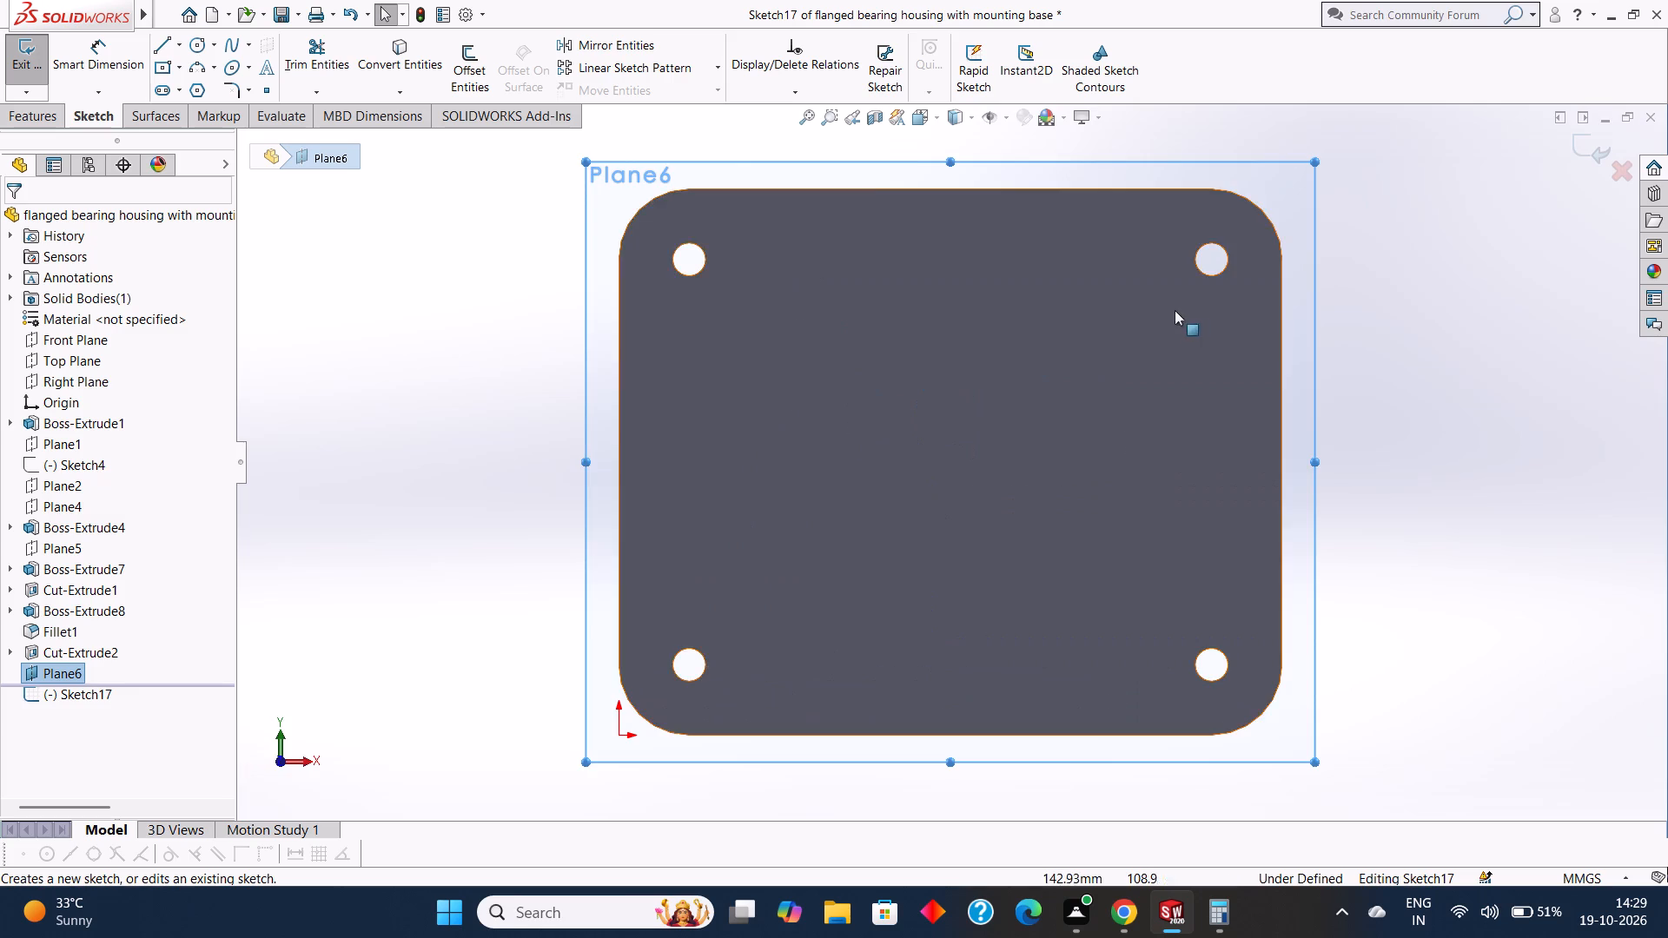
pyautogui.scroll(3, 1225, 335)
pyautogui.moveTo(1446, 387); pyautogui.dragTo(1380, 583, button='middle')
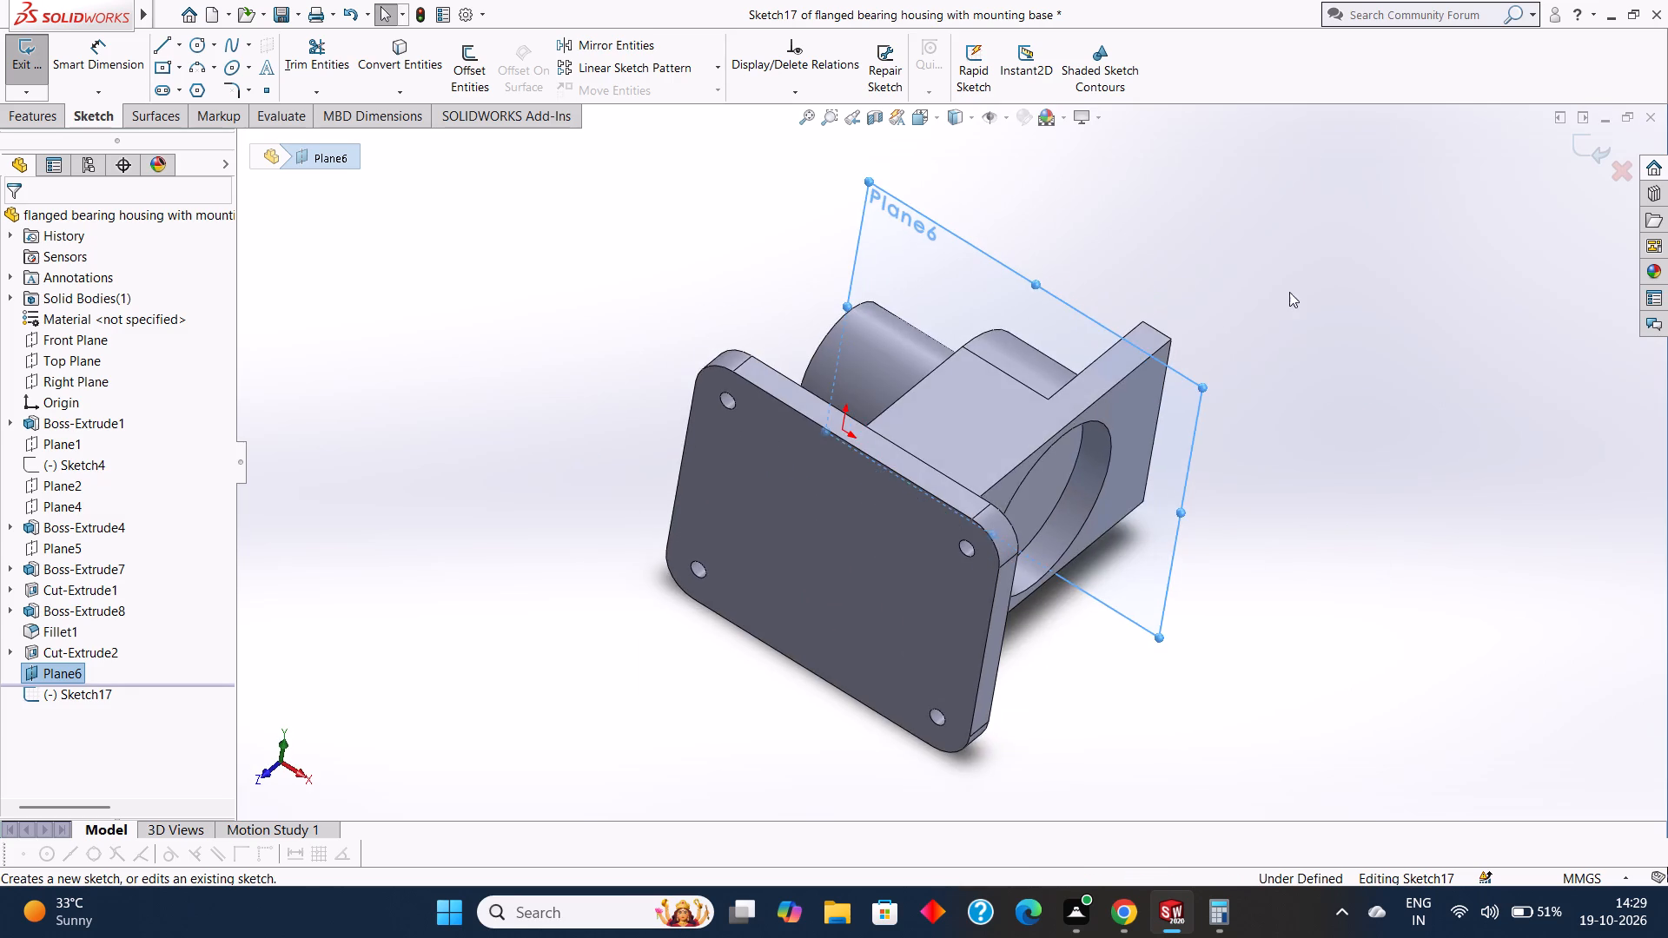
pyautogui.moveTo(1295, 320); pyautogui.dragTo(1295, 588, button='middle')
pyautogui.moveTo(1261, 316); pyautogui.dragTo(1274, 524, button='middle')
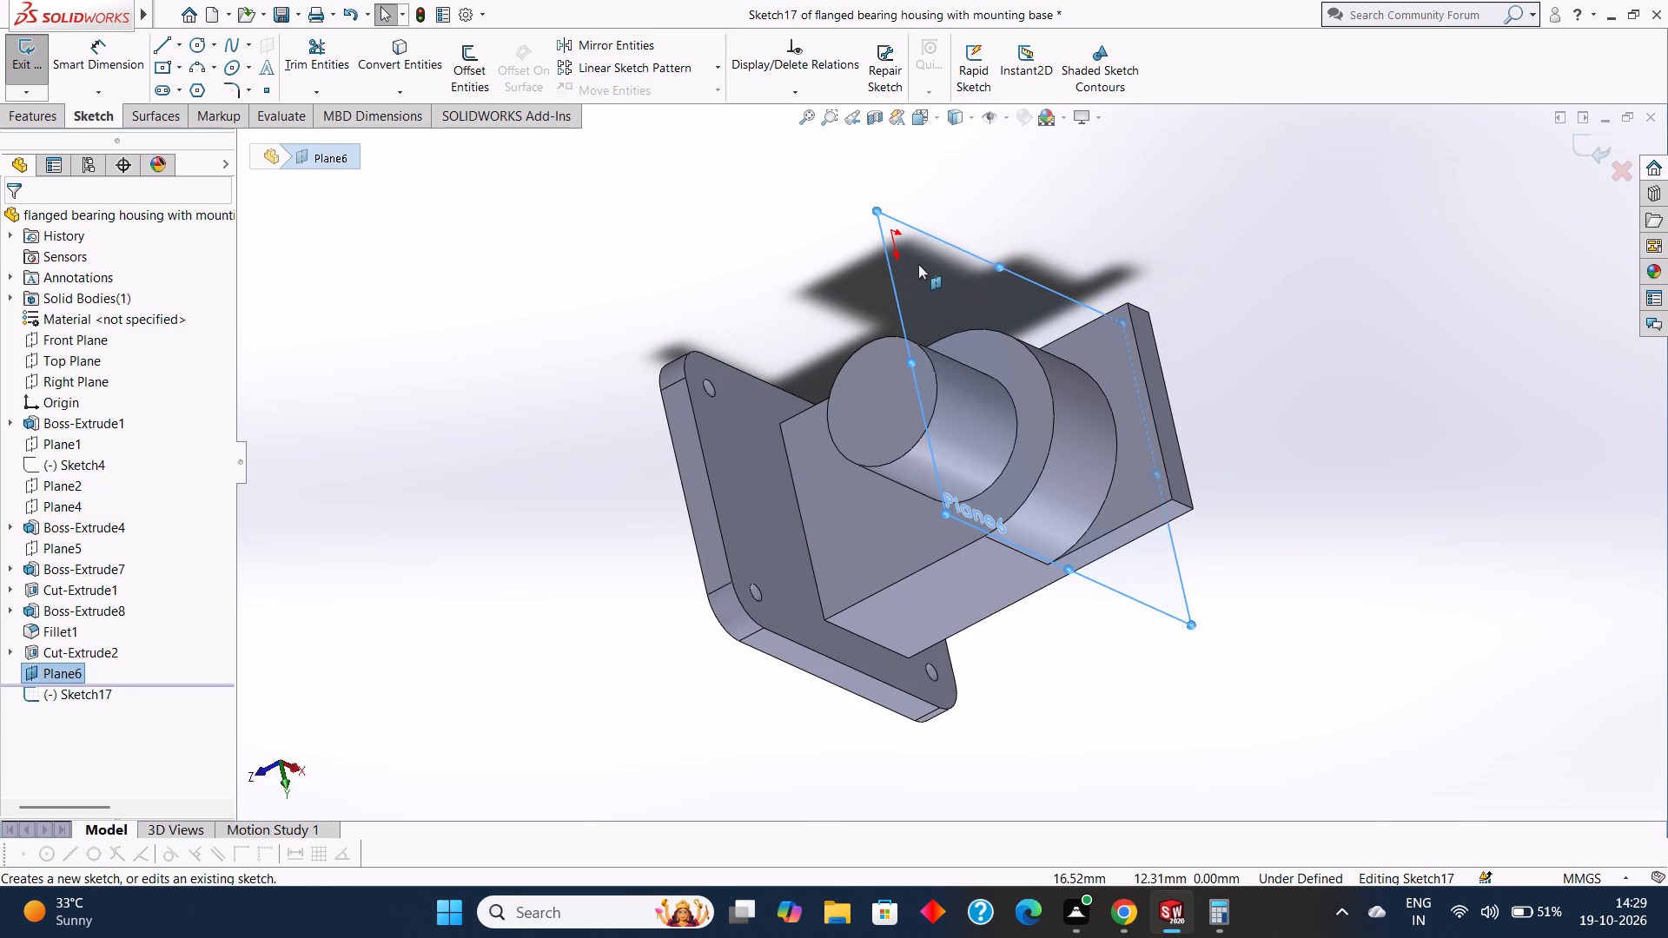
pyautogui.click(919, 262)
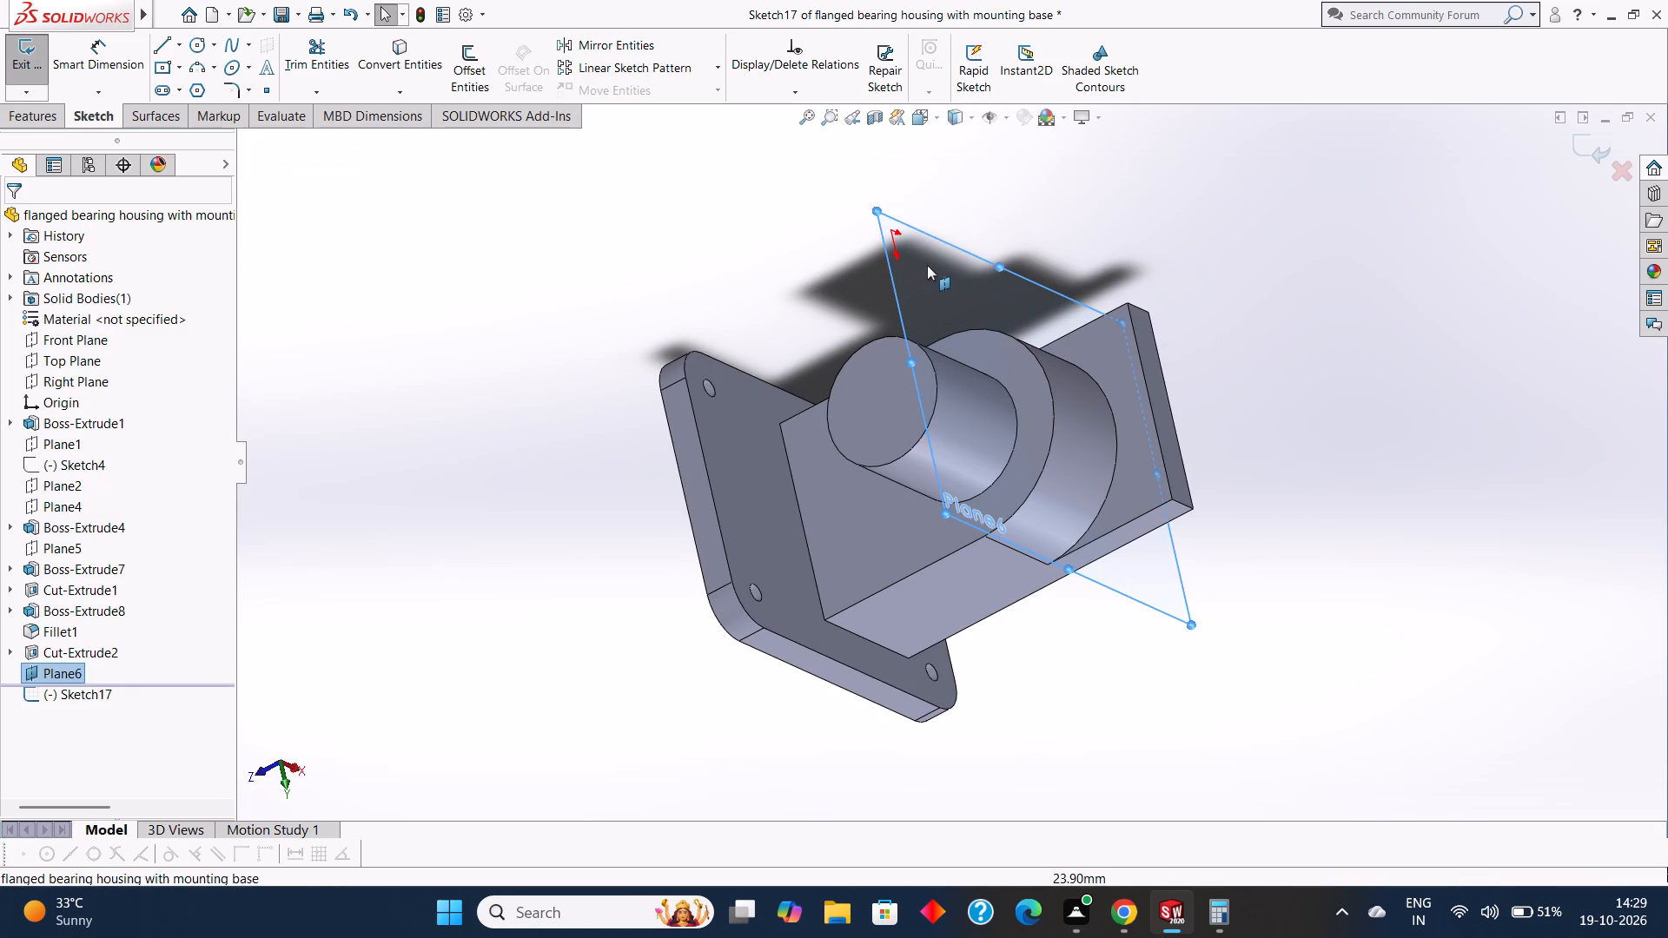
pyautogui.hotkey('ctrl', '8')
pyautogui.hotkey('ctrl', '8')
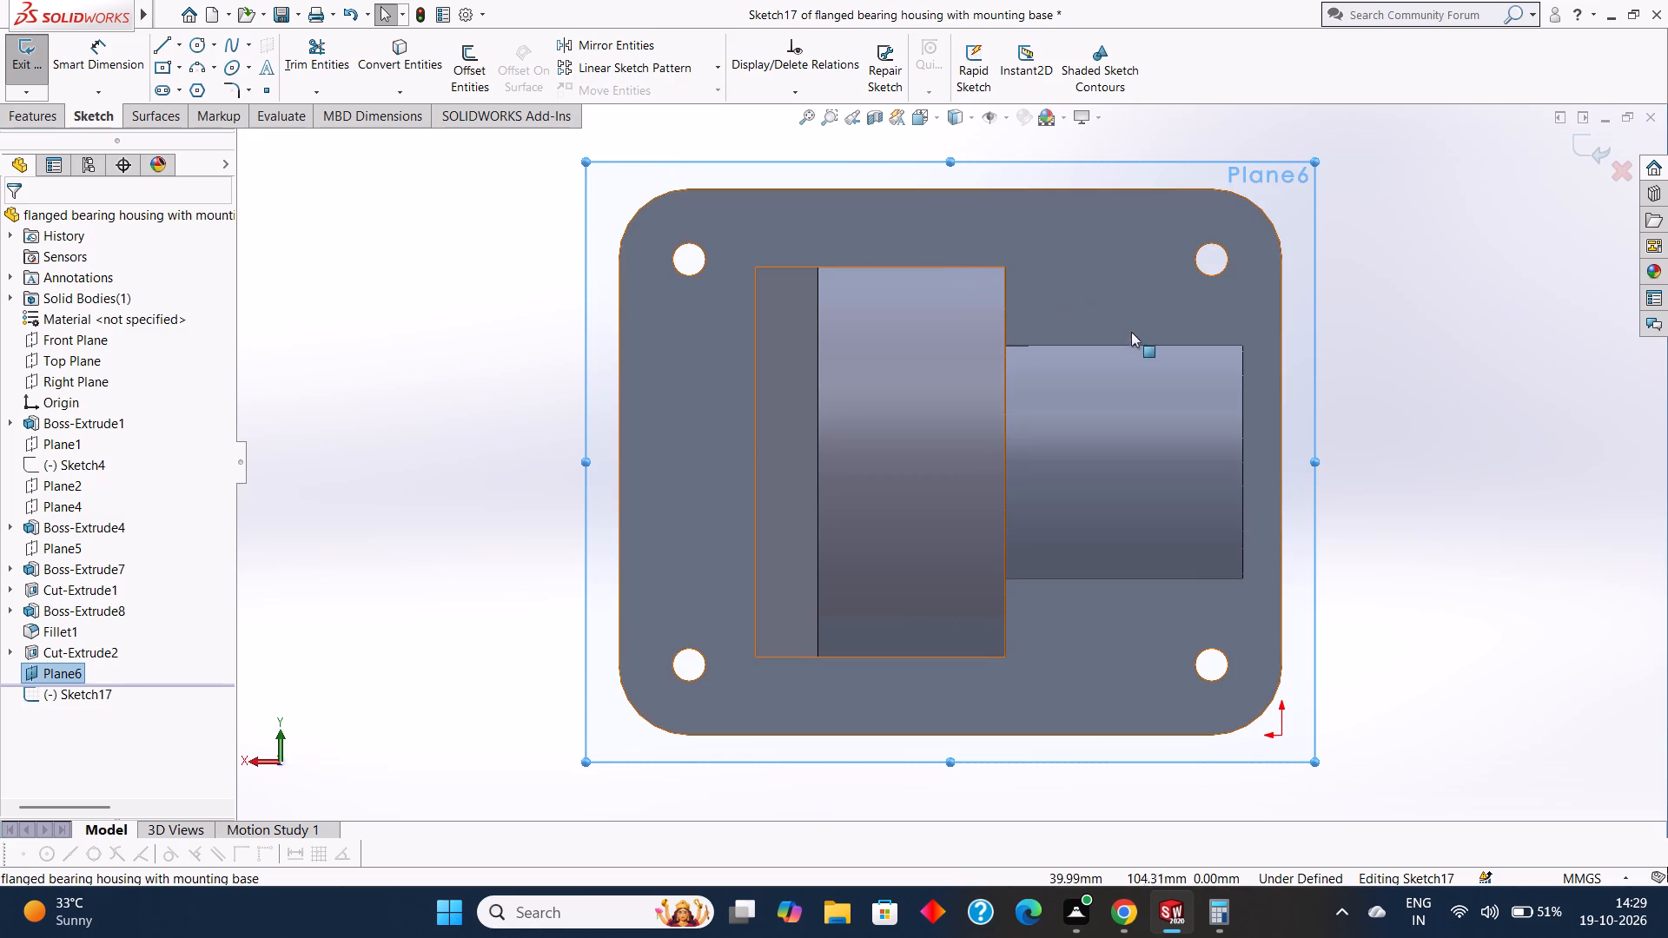
# Sketch a circle of 5 mm radius centred on the smaller cylindrical boss.
pyautogui.click(204, 41)
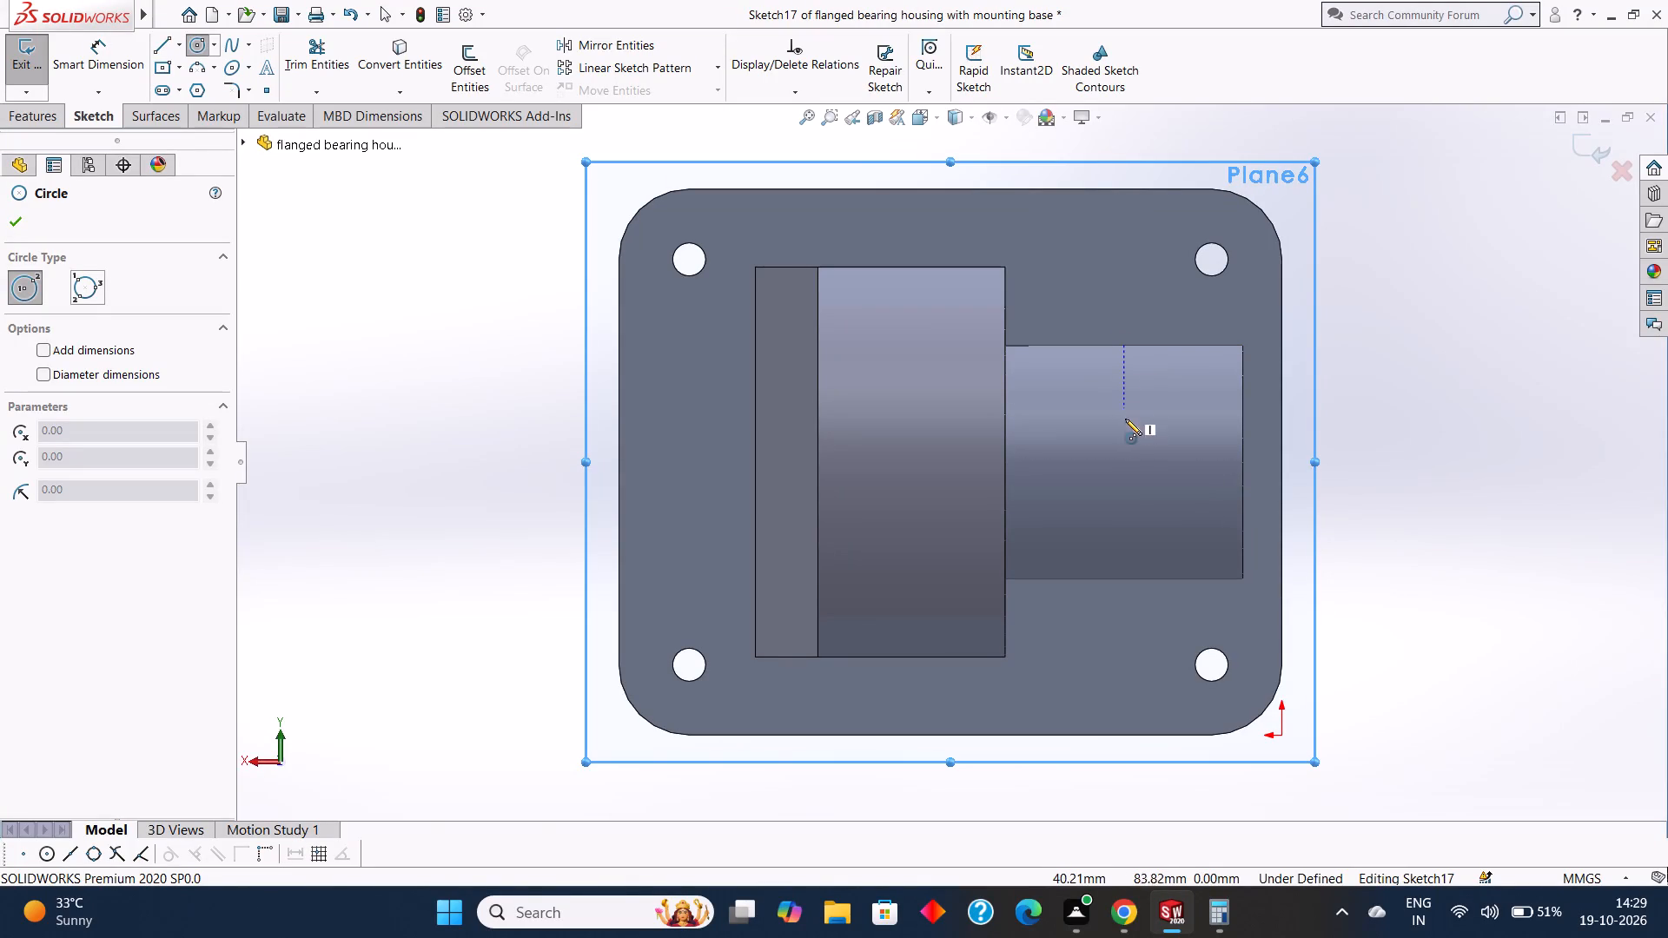
pyautogui.click(1124, 465)
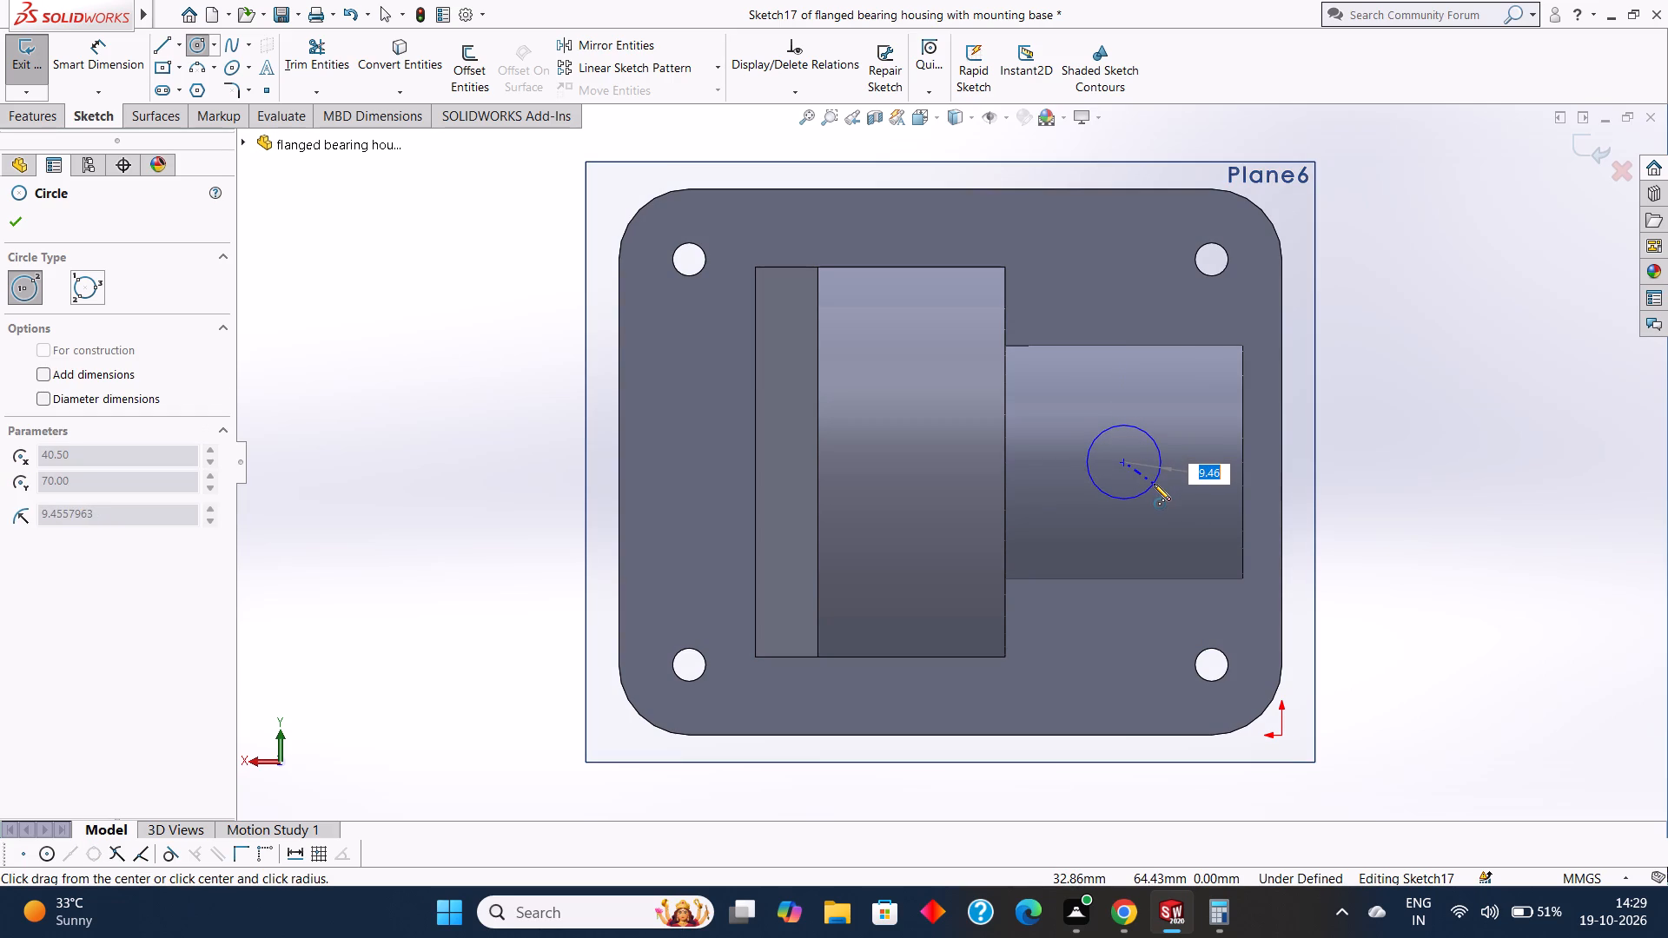
pyautogui.click(1154, 484)
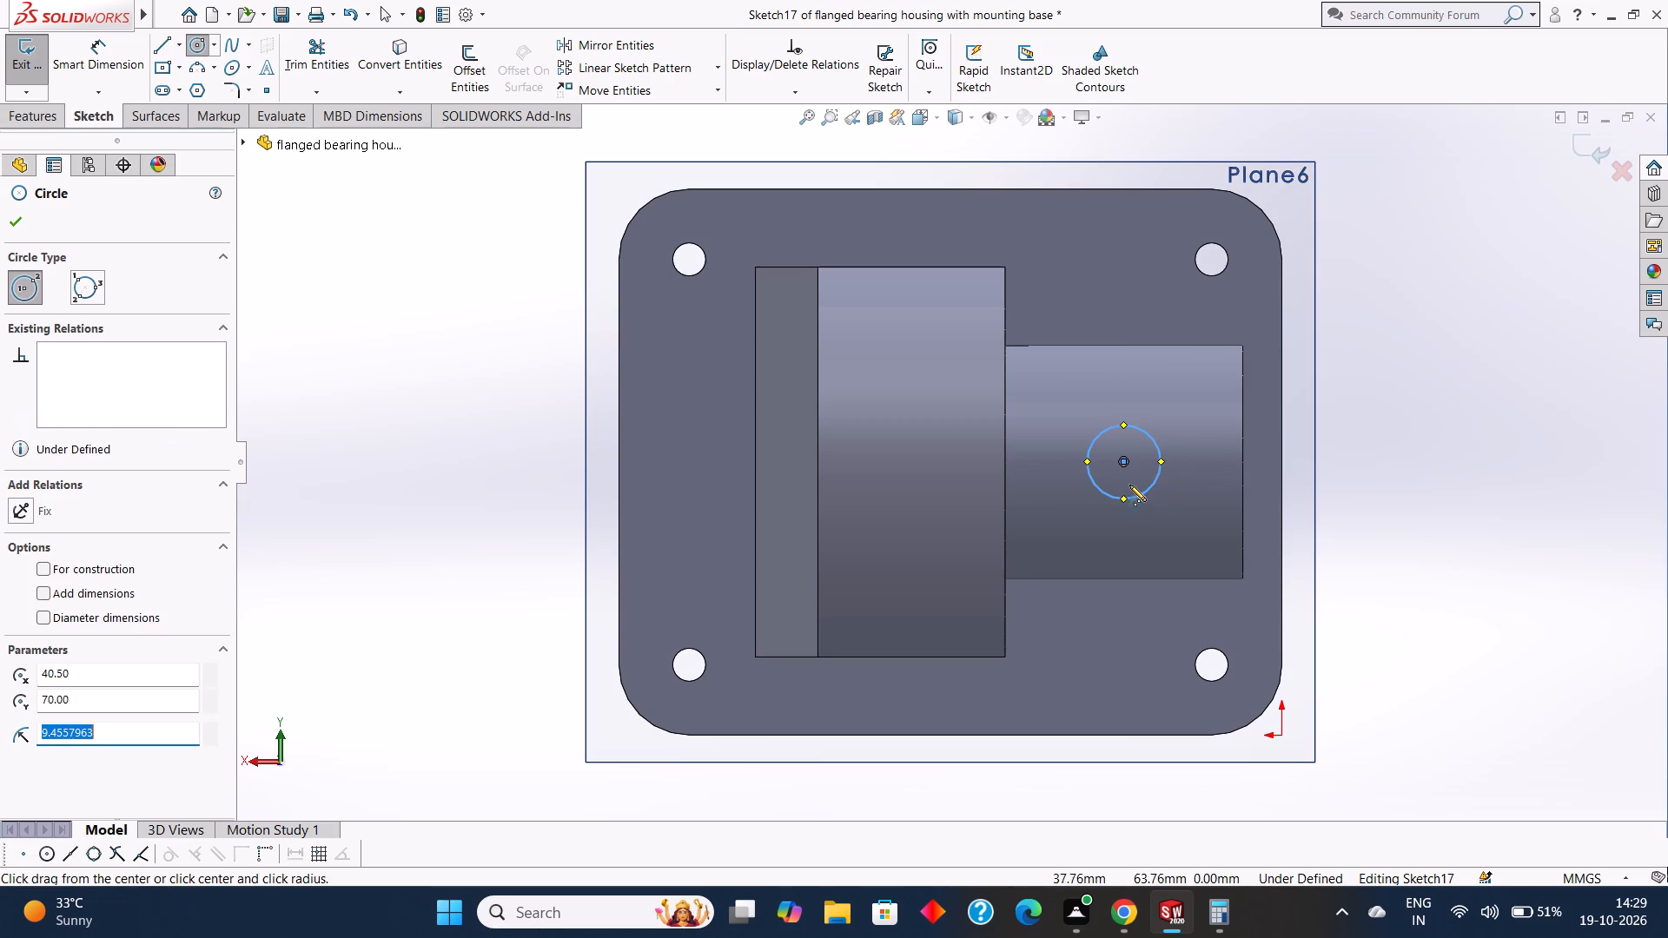
pyautogui.press('BackSpace')
pyautogui.press('5')
pyautogui.press('Return')
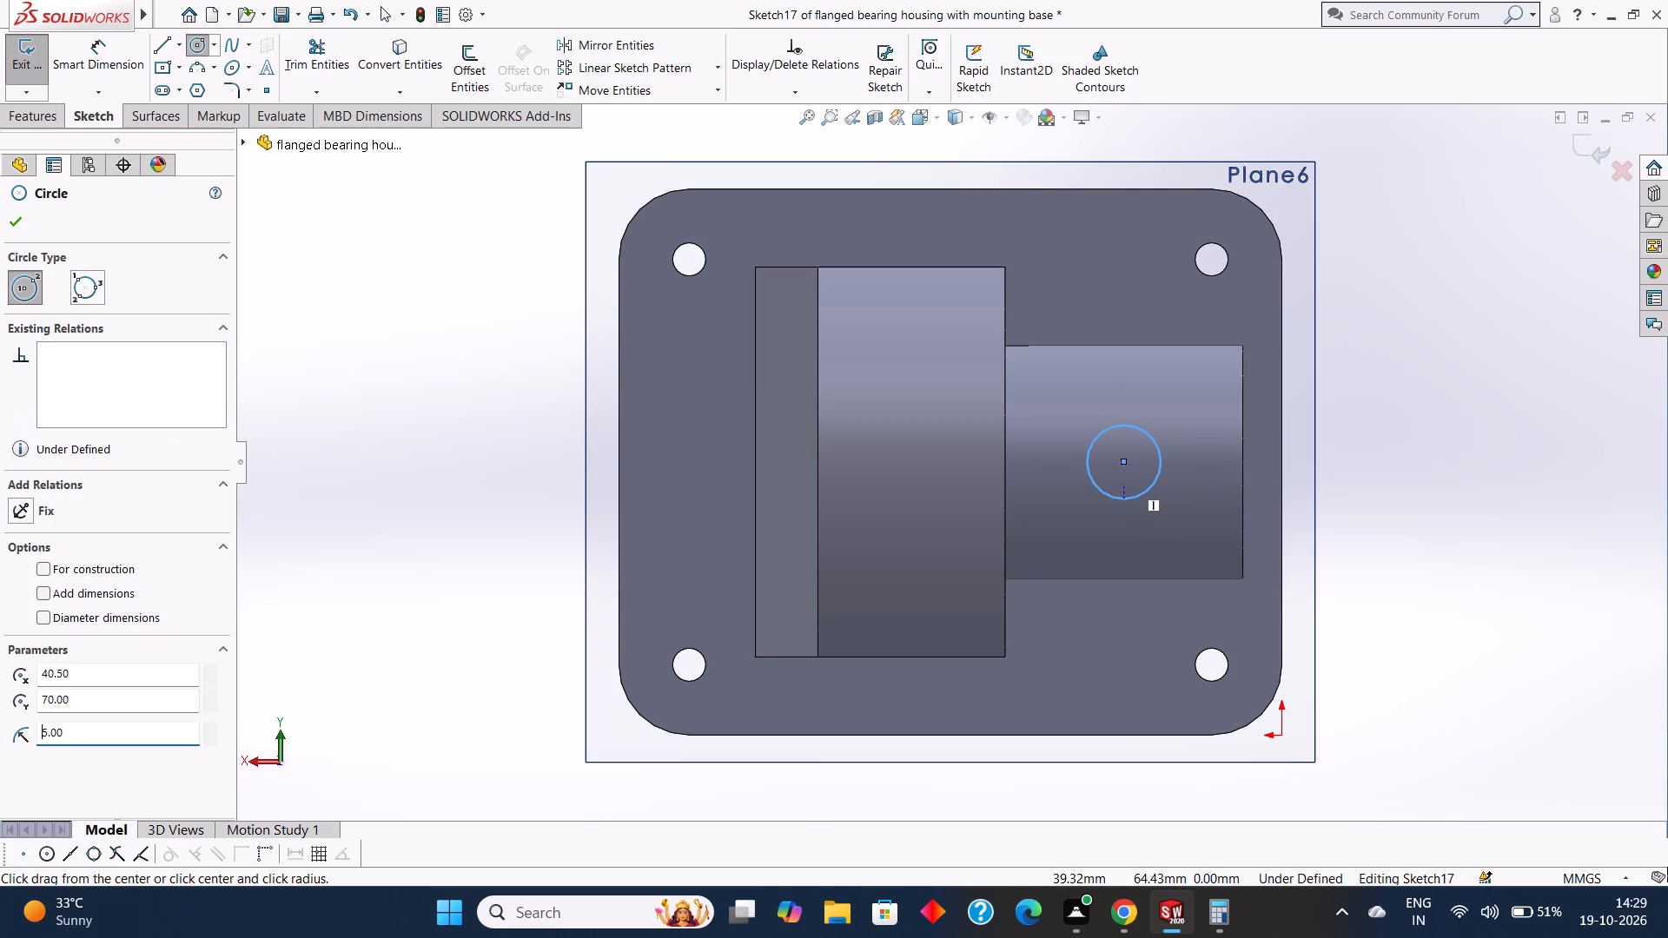
pyautogui.click(22, 223)
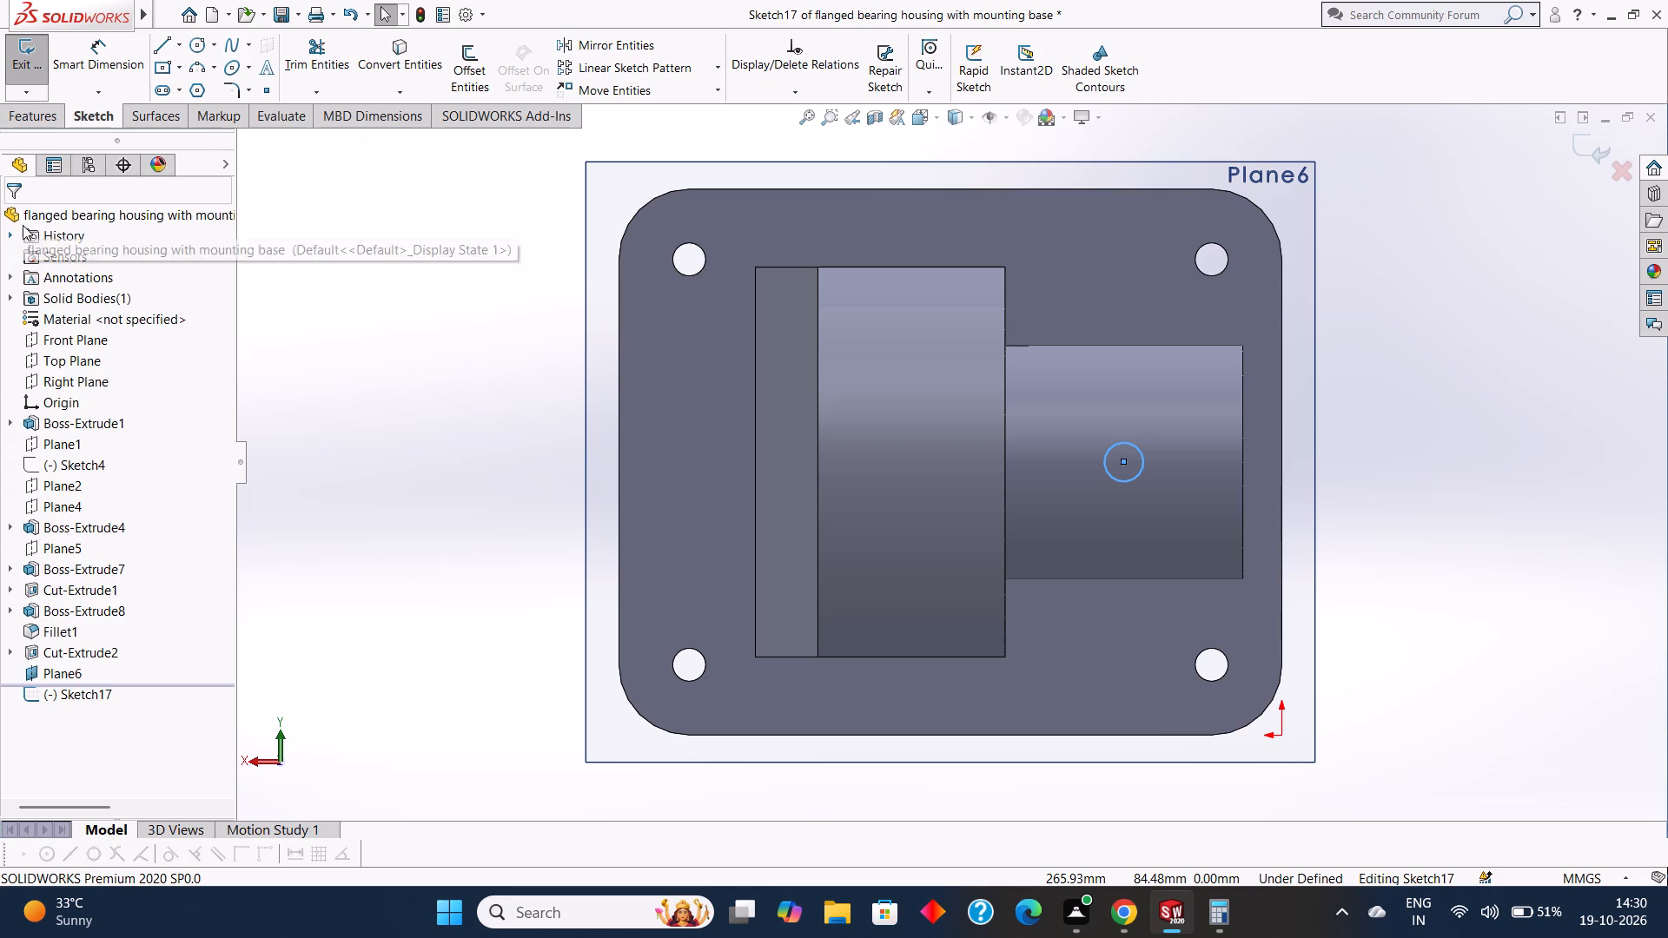
# Dimension the circle's diameter at 10 mm.
pyautogui.click(109, 51)
pyautogui.click(1120, 446)
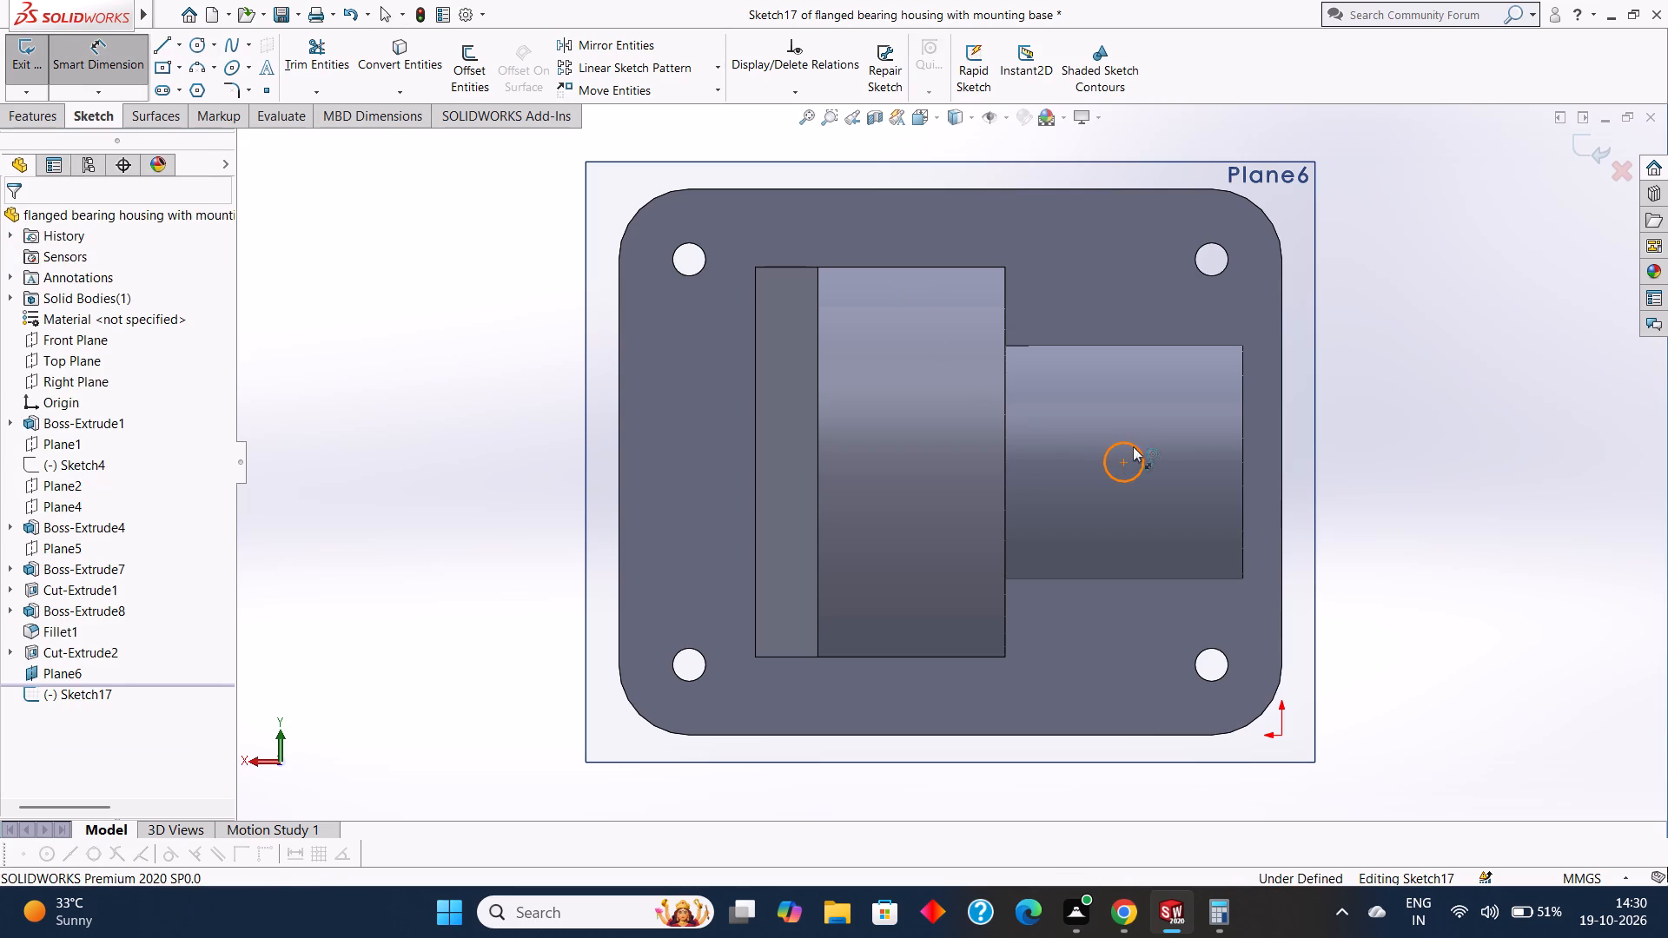
pyautogui.click(1399, 452)
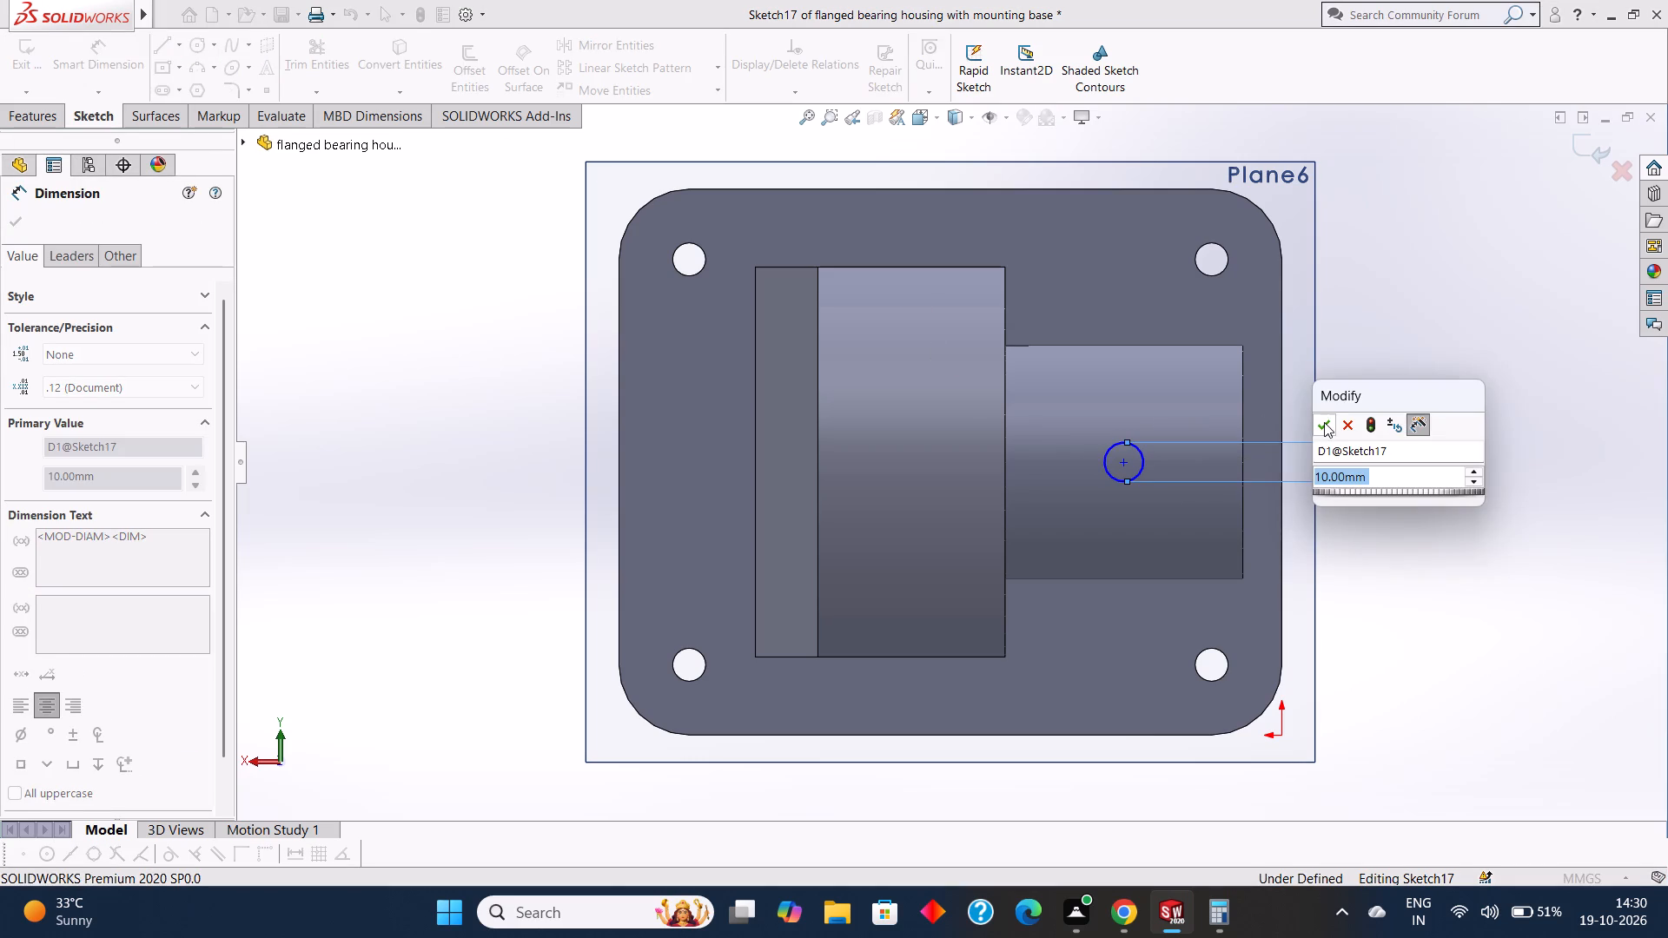
pyautogui.click(1324, 422)
pyautogui.click(13, 228)
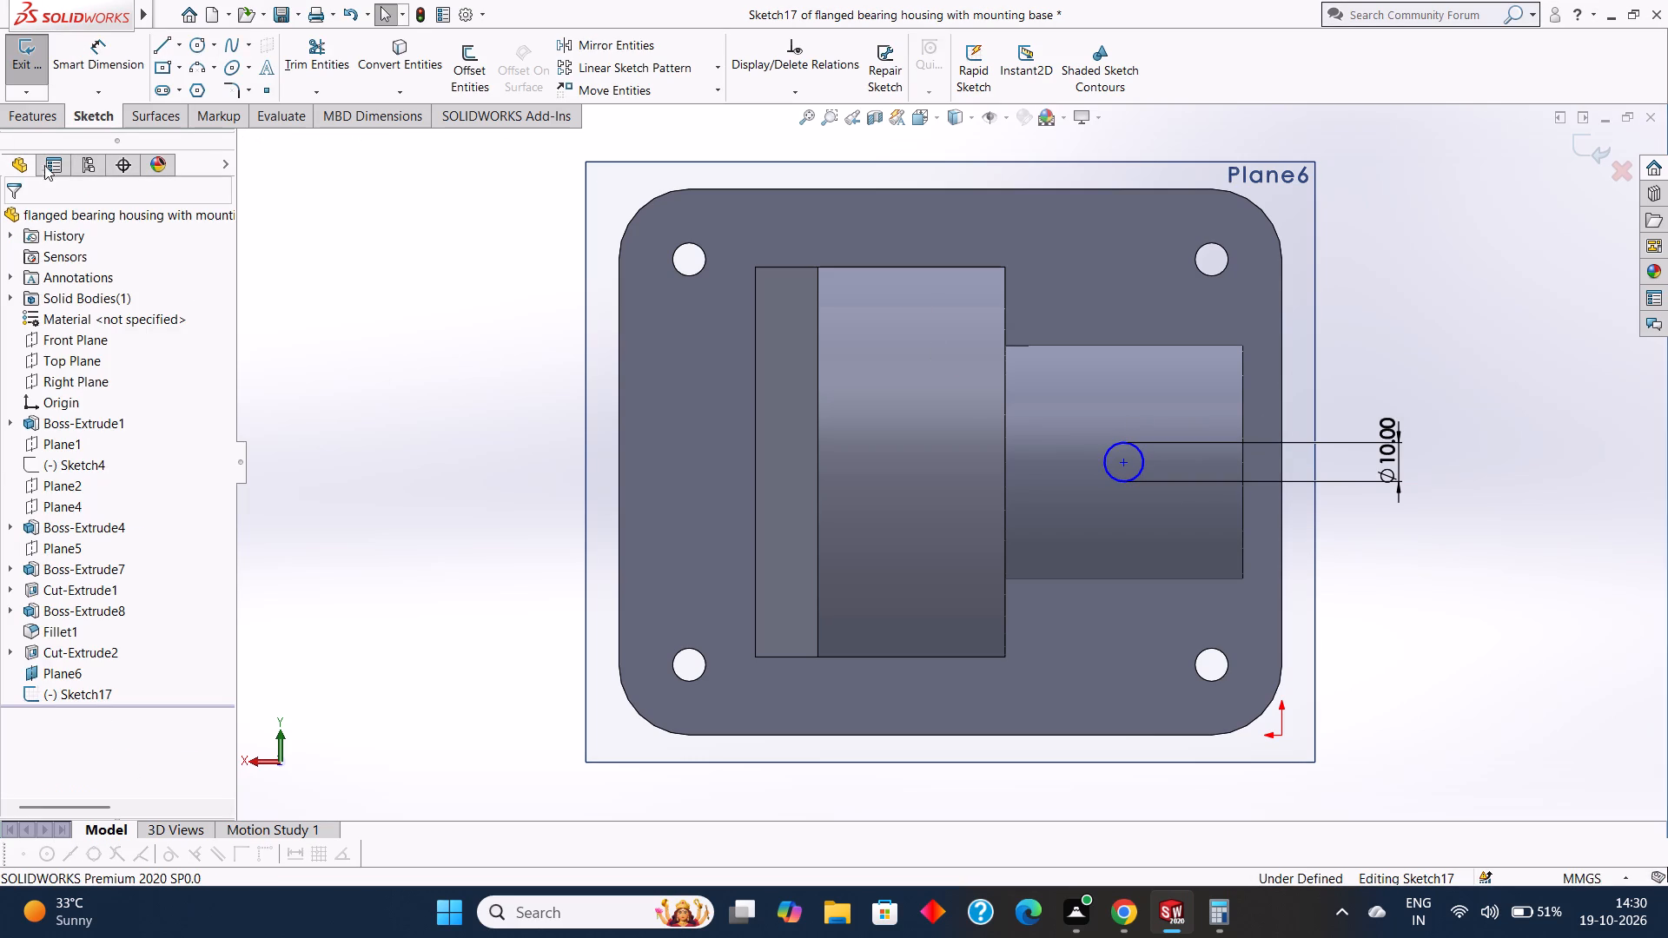
# Cut-extrude the circle as a blind 10 mm deep hole, with the direction reversed so it goes into the smaller boss.
pyautogui.click(33, 130)
pyautogui.click(31, 121)
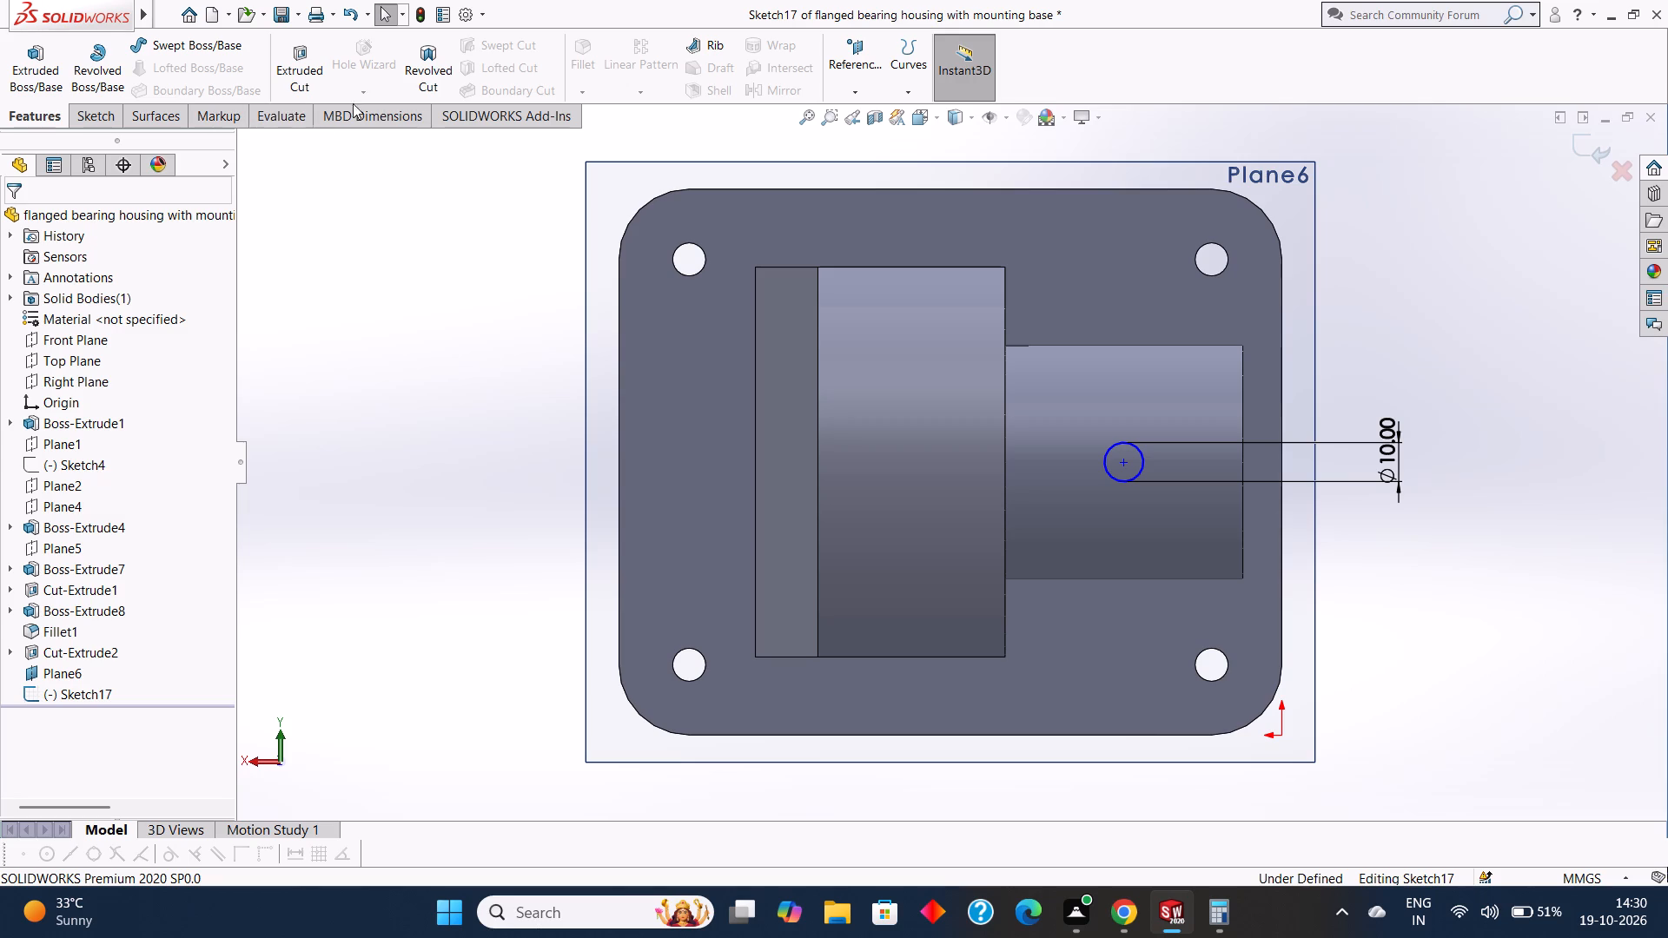
pyautogui.click(295, 66)
pyautogui.moveTo(556, 441); pyautogui.dragTo(555, 441, button='middle')
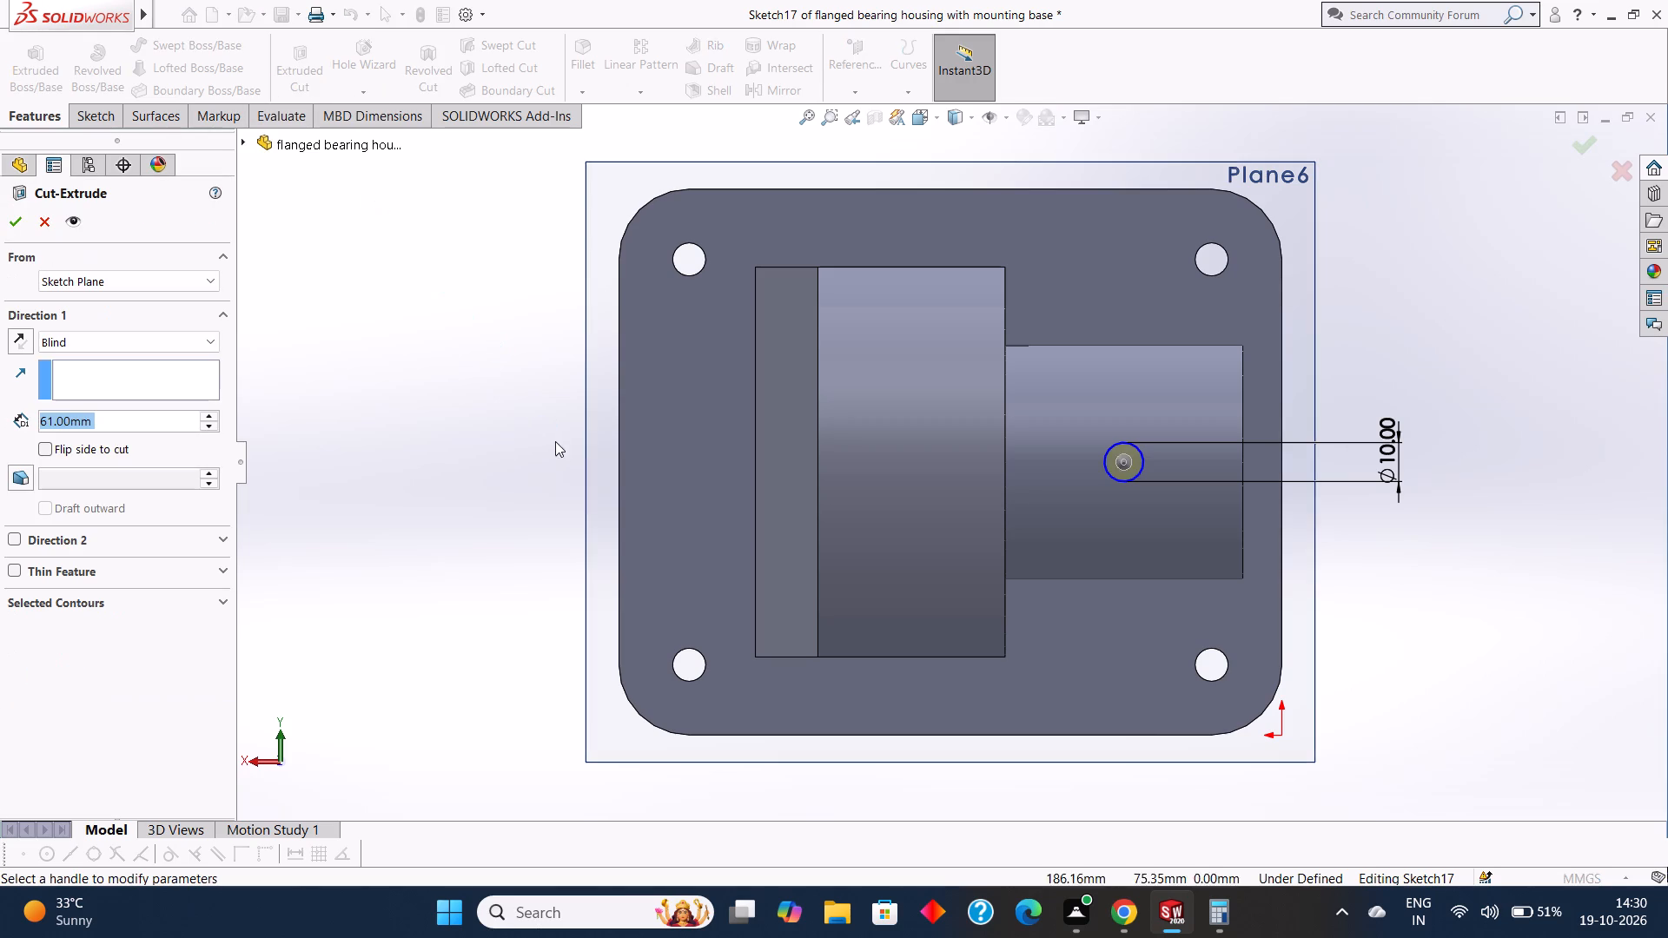
pyautogui.moveTo(555, 441); pyautogui.dragTo(494, 273, button='middle')
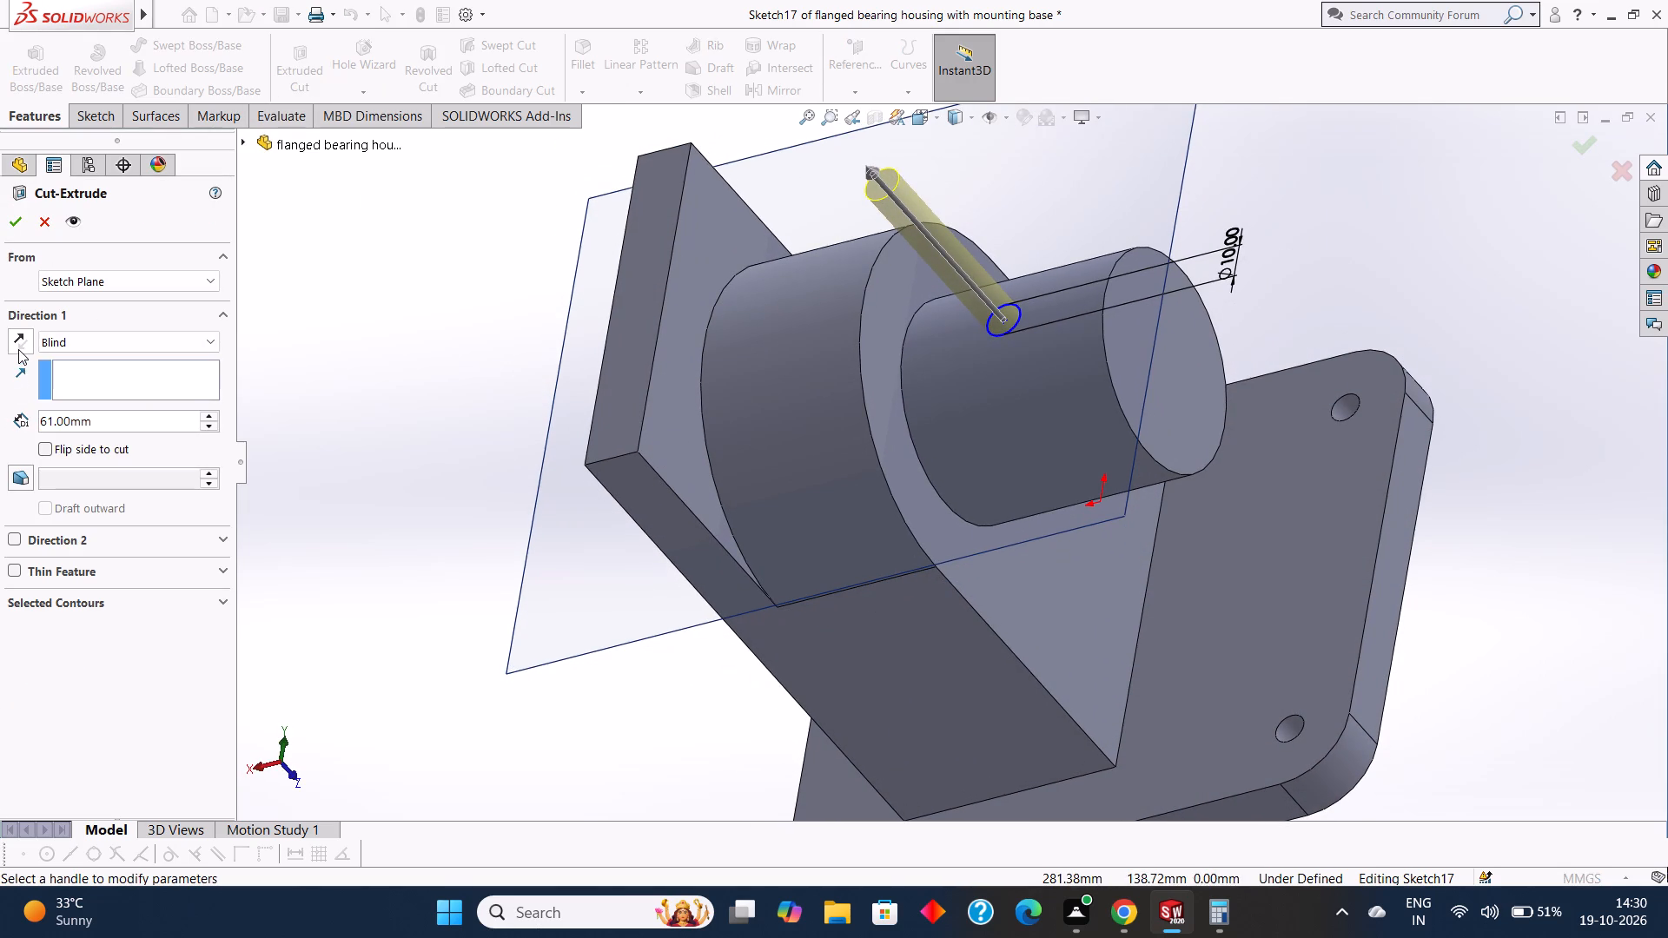
pyautogui.click(18, 349)
pyautogui.moveTo(521, 420); pyautogui.dragTo(536, 337, button='middle')
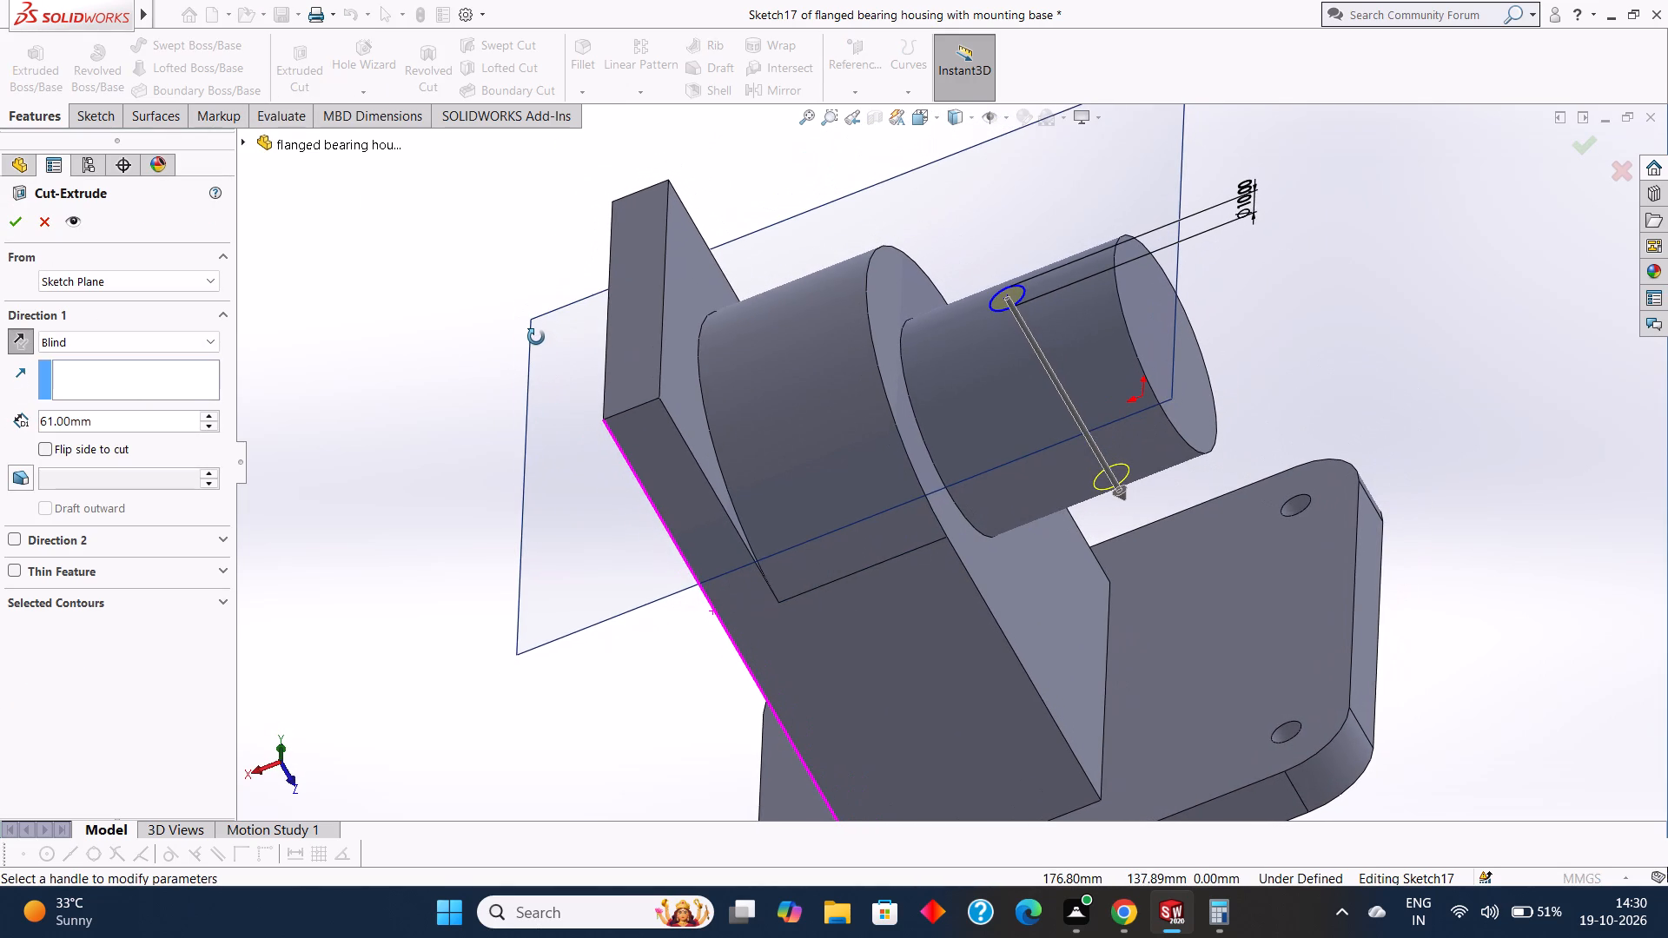
pyautogui.moveTo(536, 337); pyautogui.dragTo(532, 346, button='middle')
pyautogui.moveTo(349, 376); pyautogui.dragTo(353, 354, button='middle')
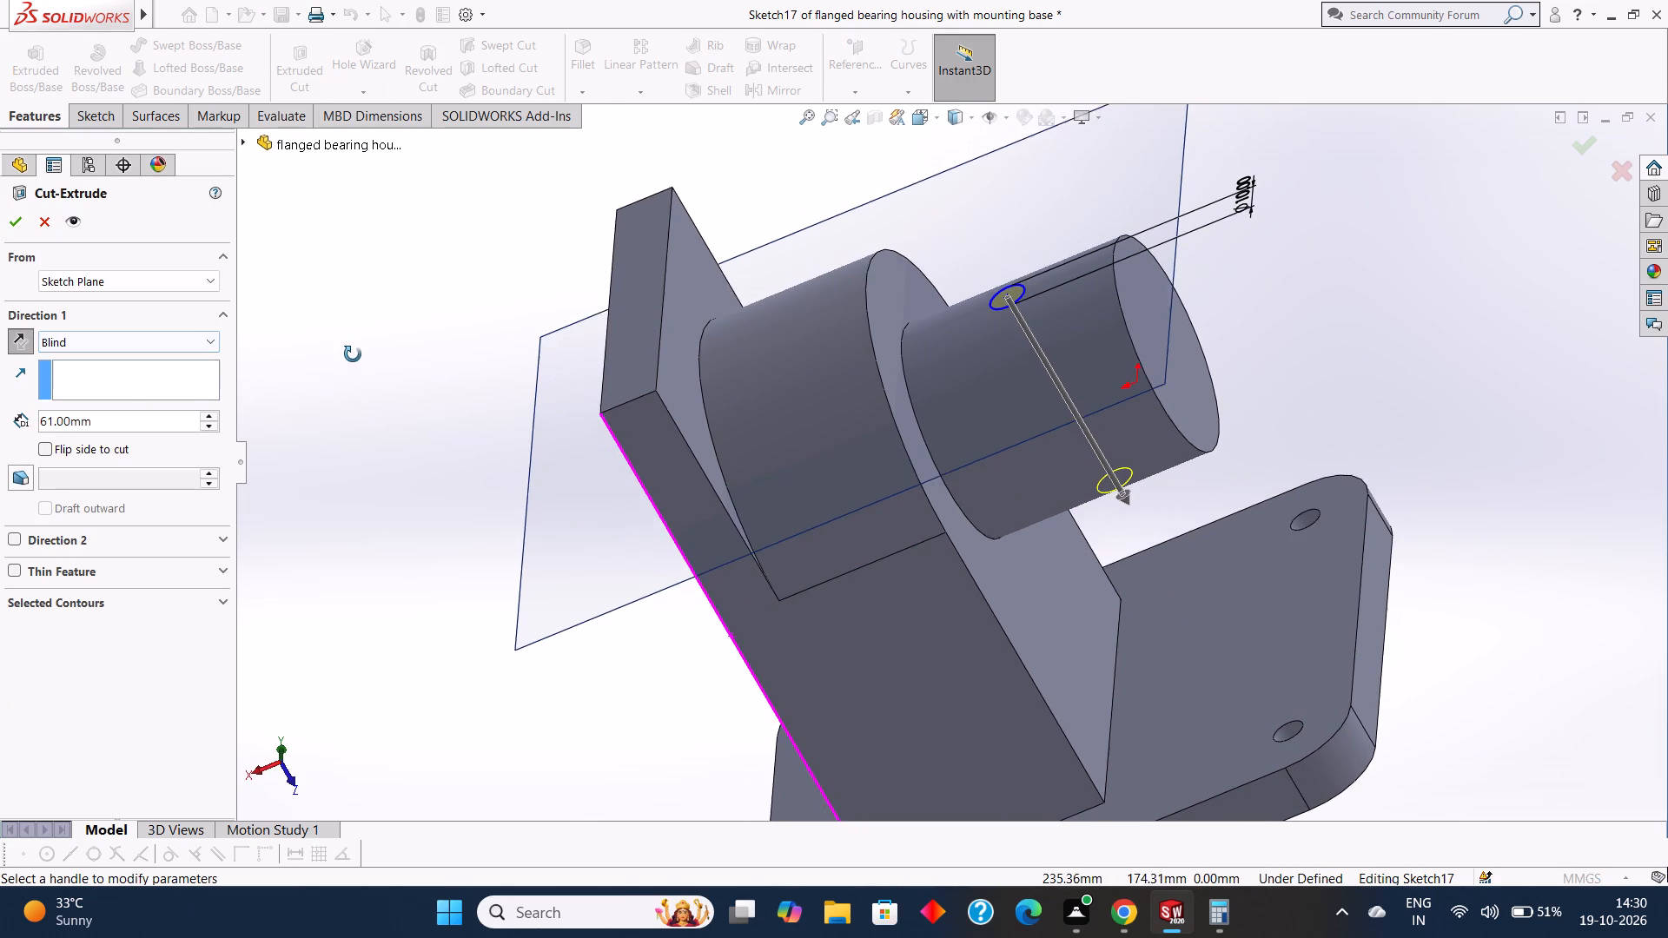
pyautogui.moveTo(353, 354); pyautogui.dragTo(354, 347, button='middle')
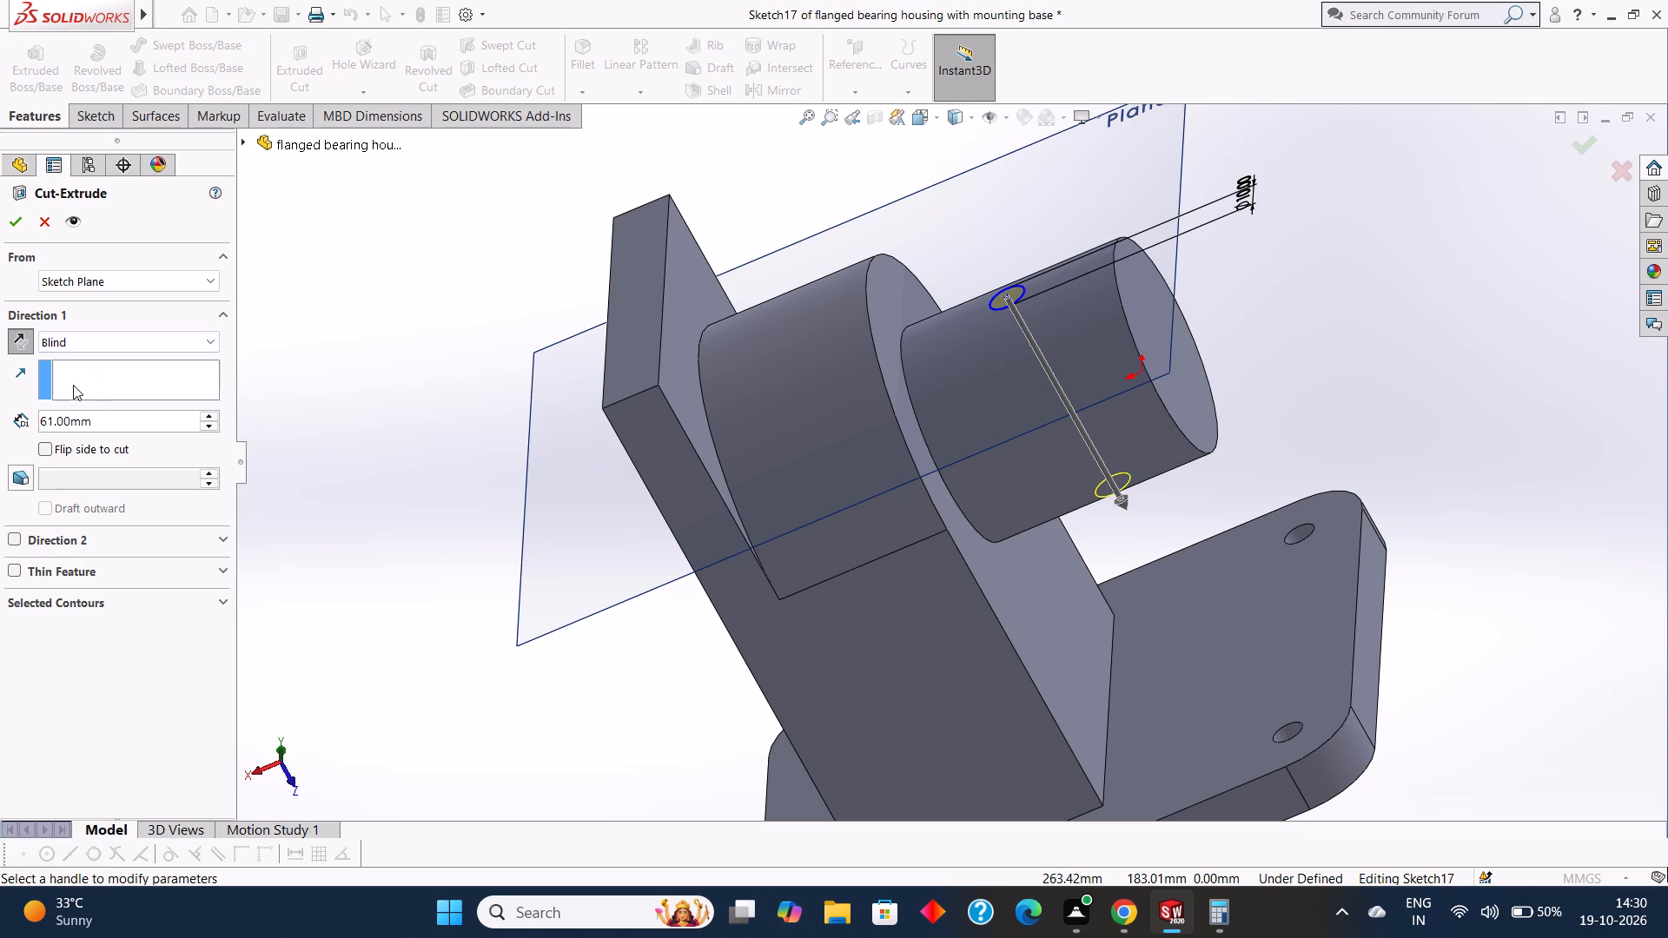
pyautogui.click(109, 421)
pyautogui.moveTo(144, 420); pyautogui.dragTo(20, 420)
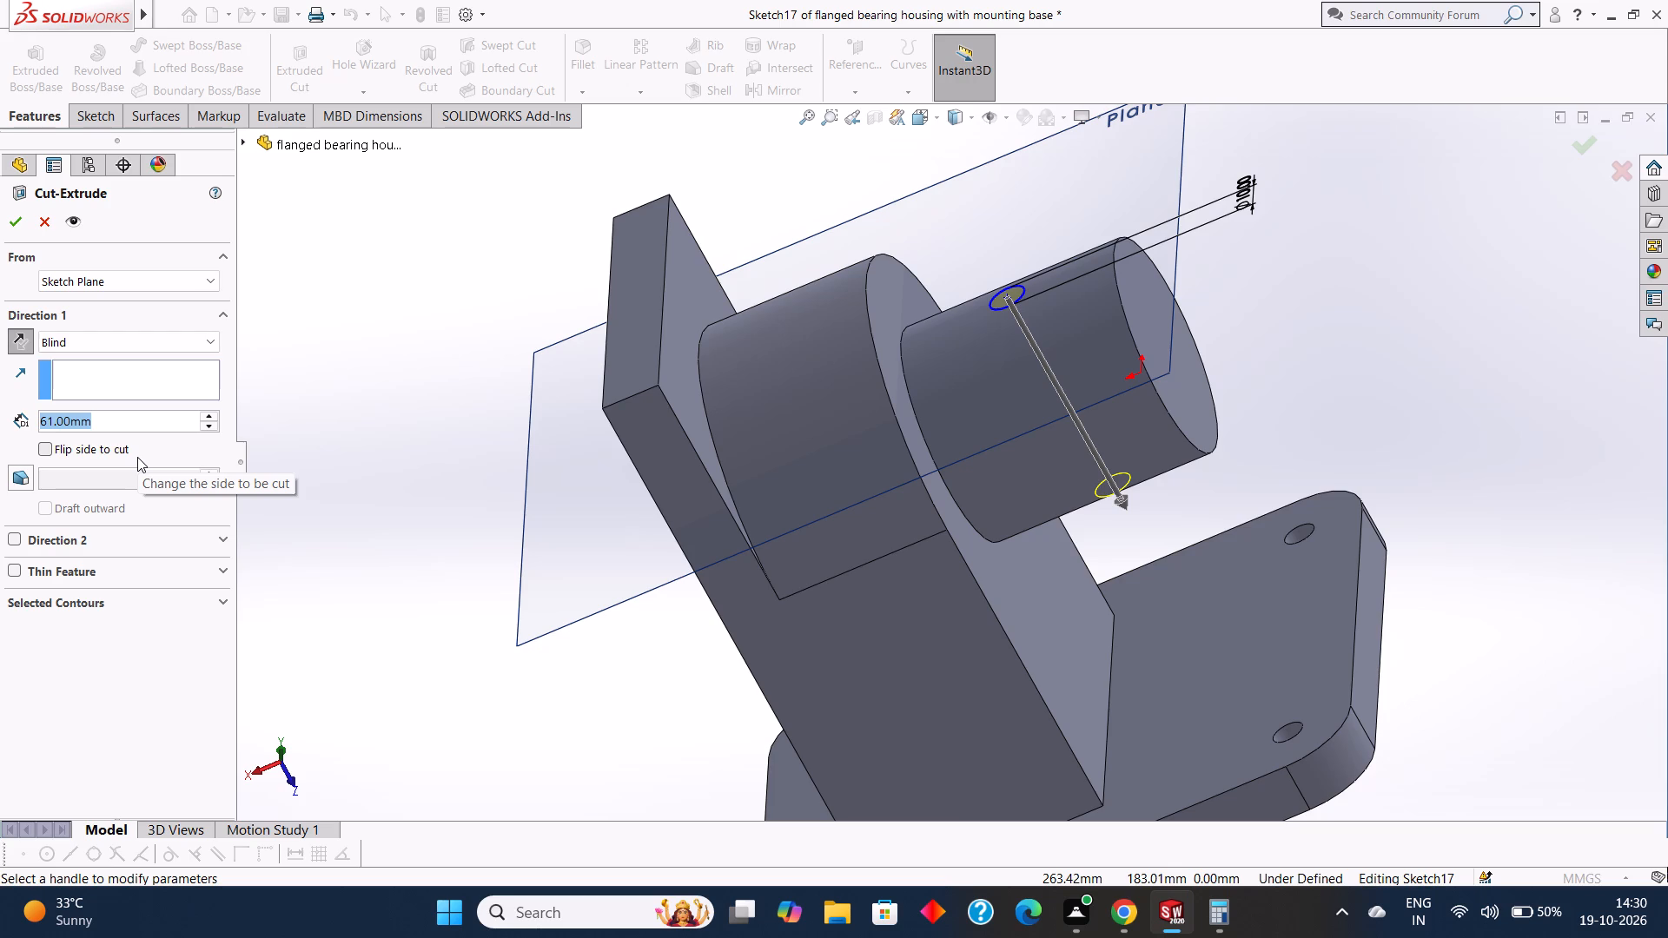
pyautogui.write('10')
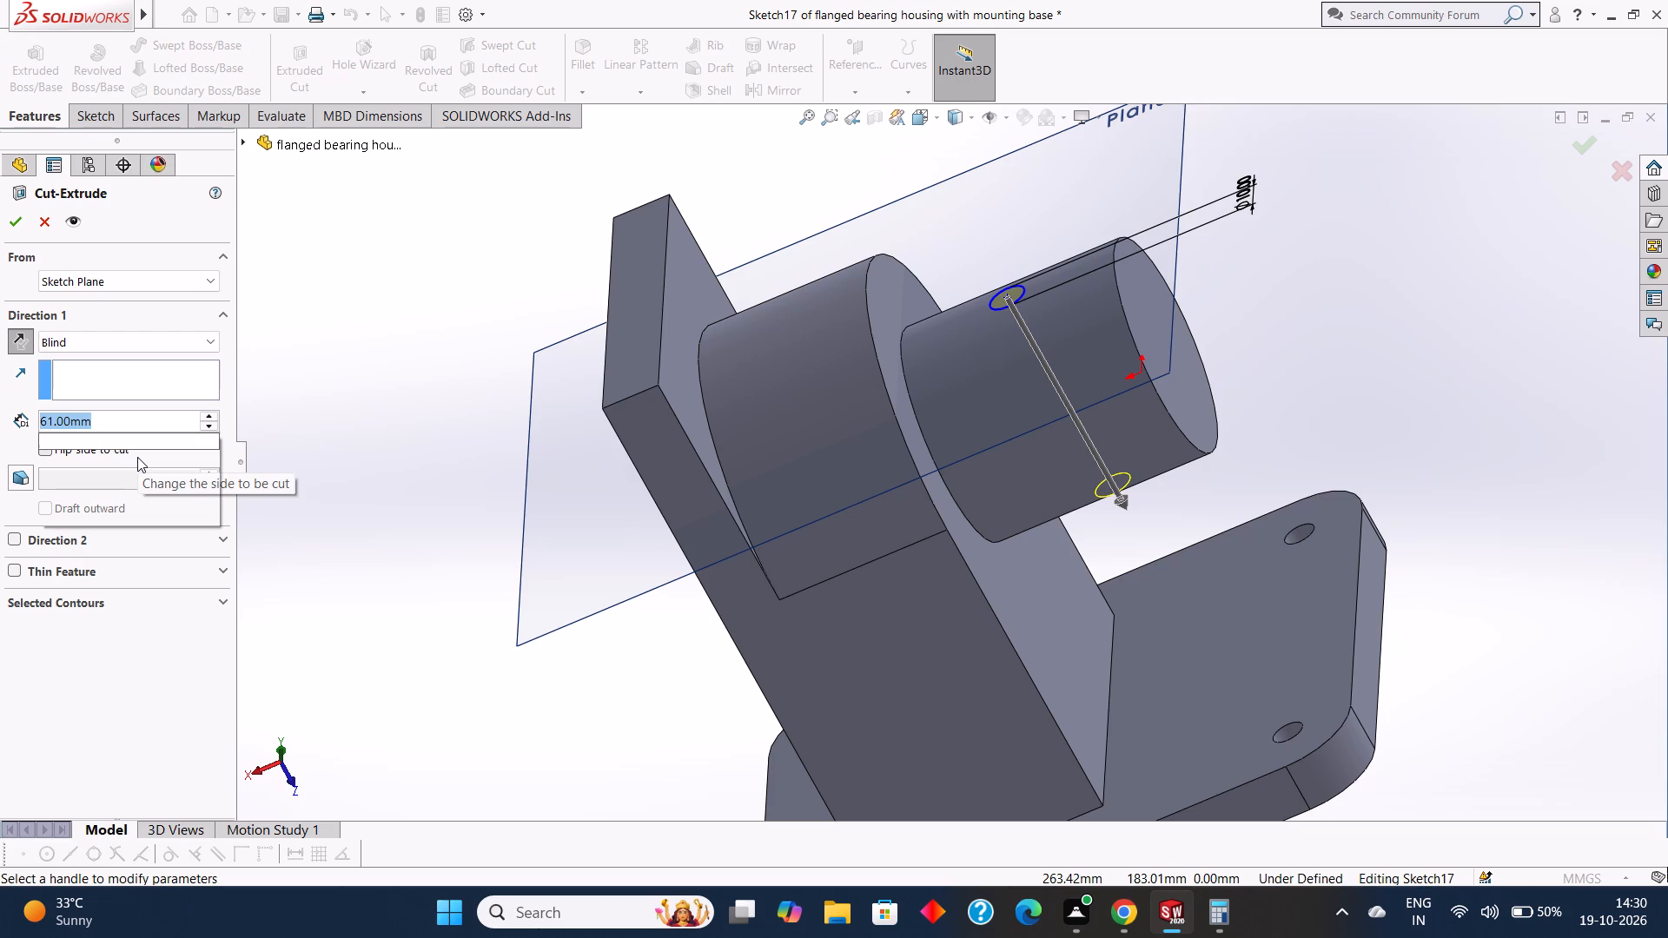
pyautogui.press('Return')
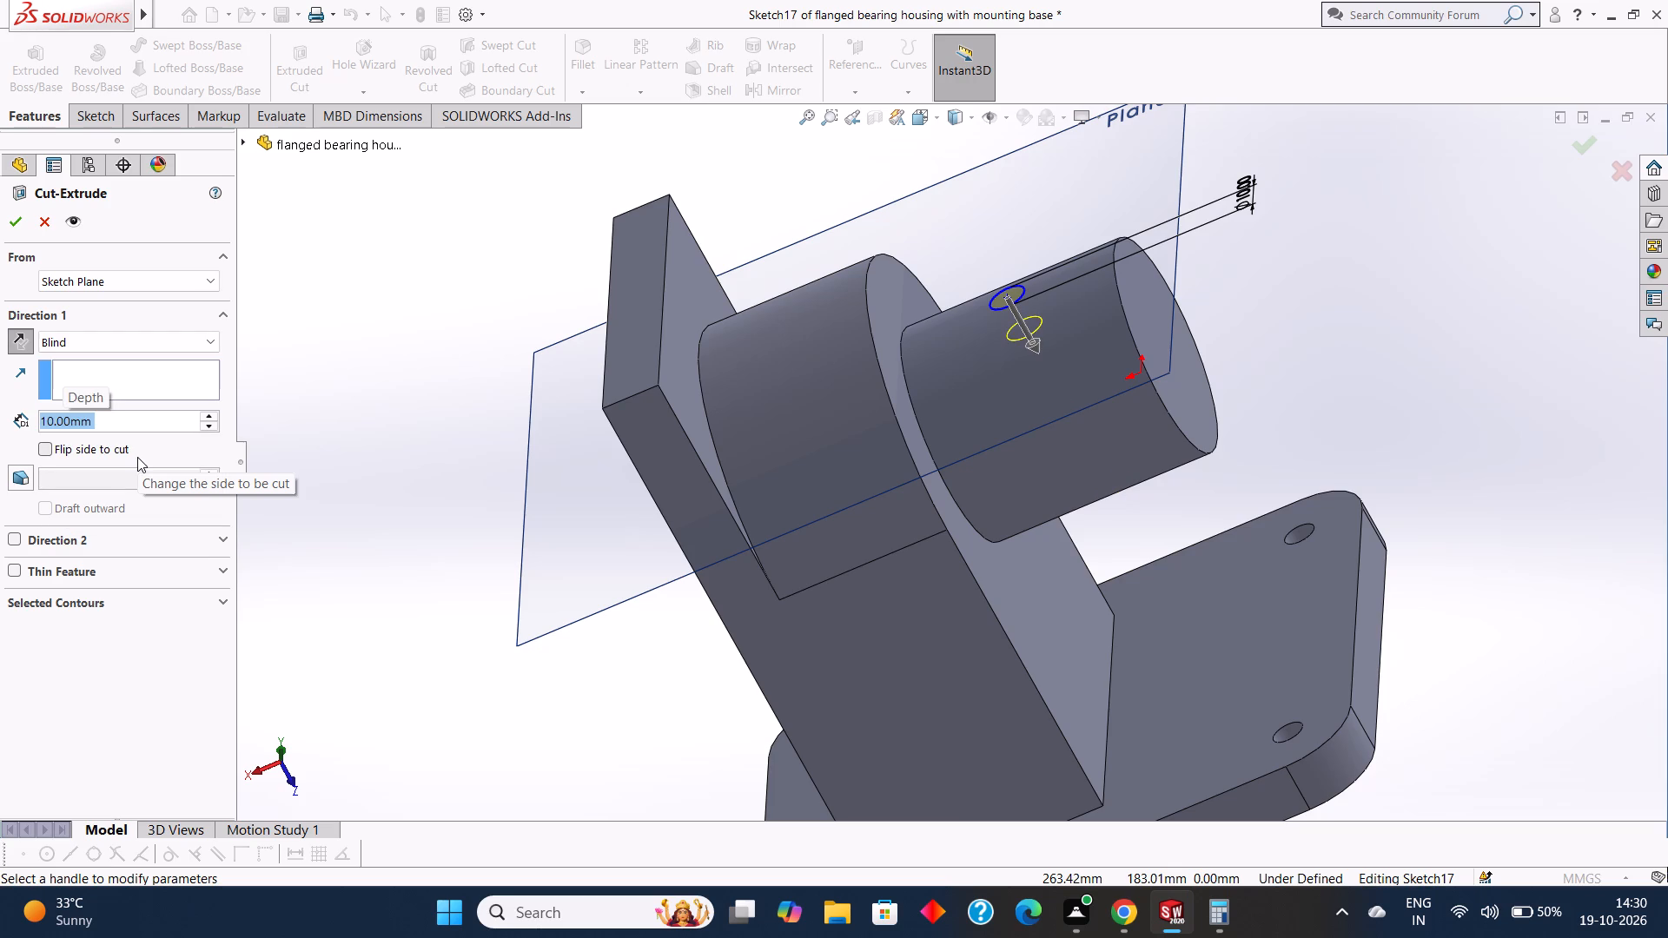
pyautogui.click(12, 224)
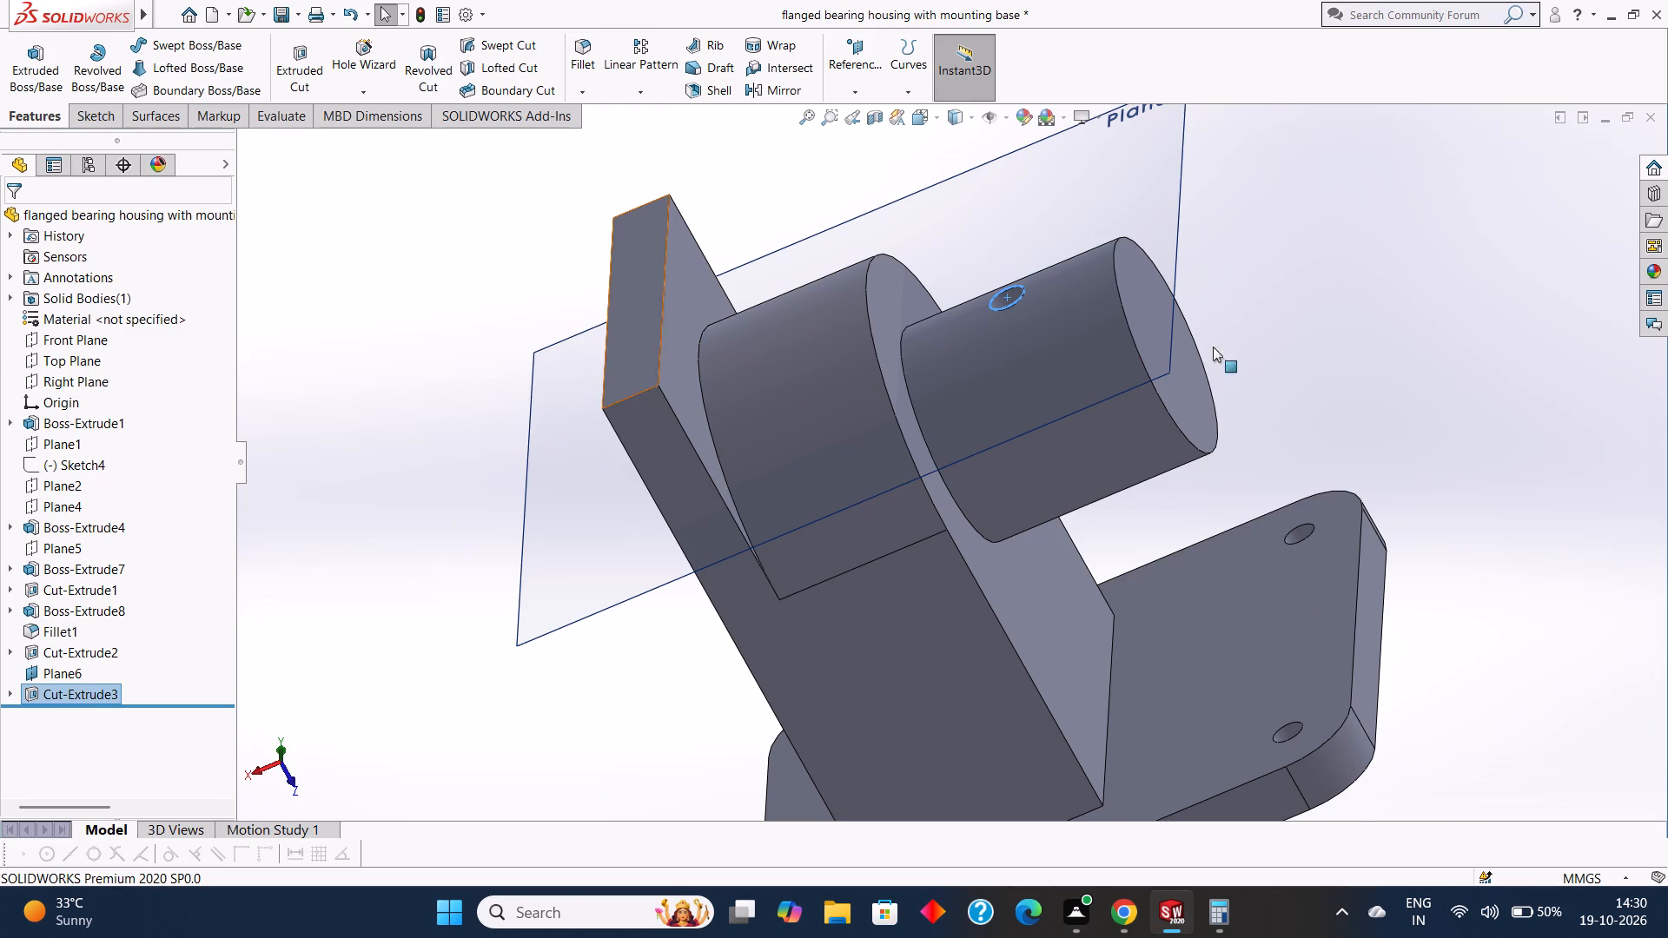
# Examine the hole in the smaller cylindrical boss and the boss's curved face from several angles.
pyautogui.moveTo(1367, 349); pyautogui.dragTo(1215, 330, button='middle')
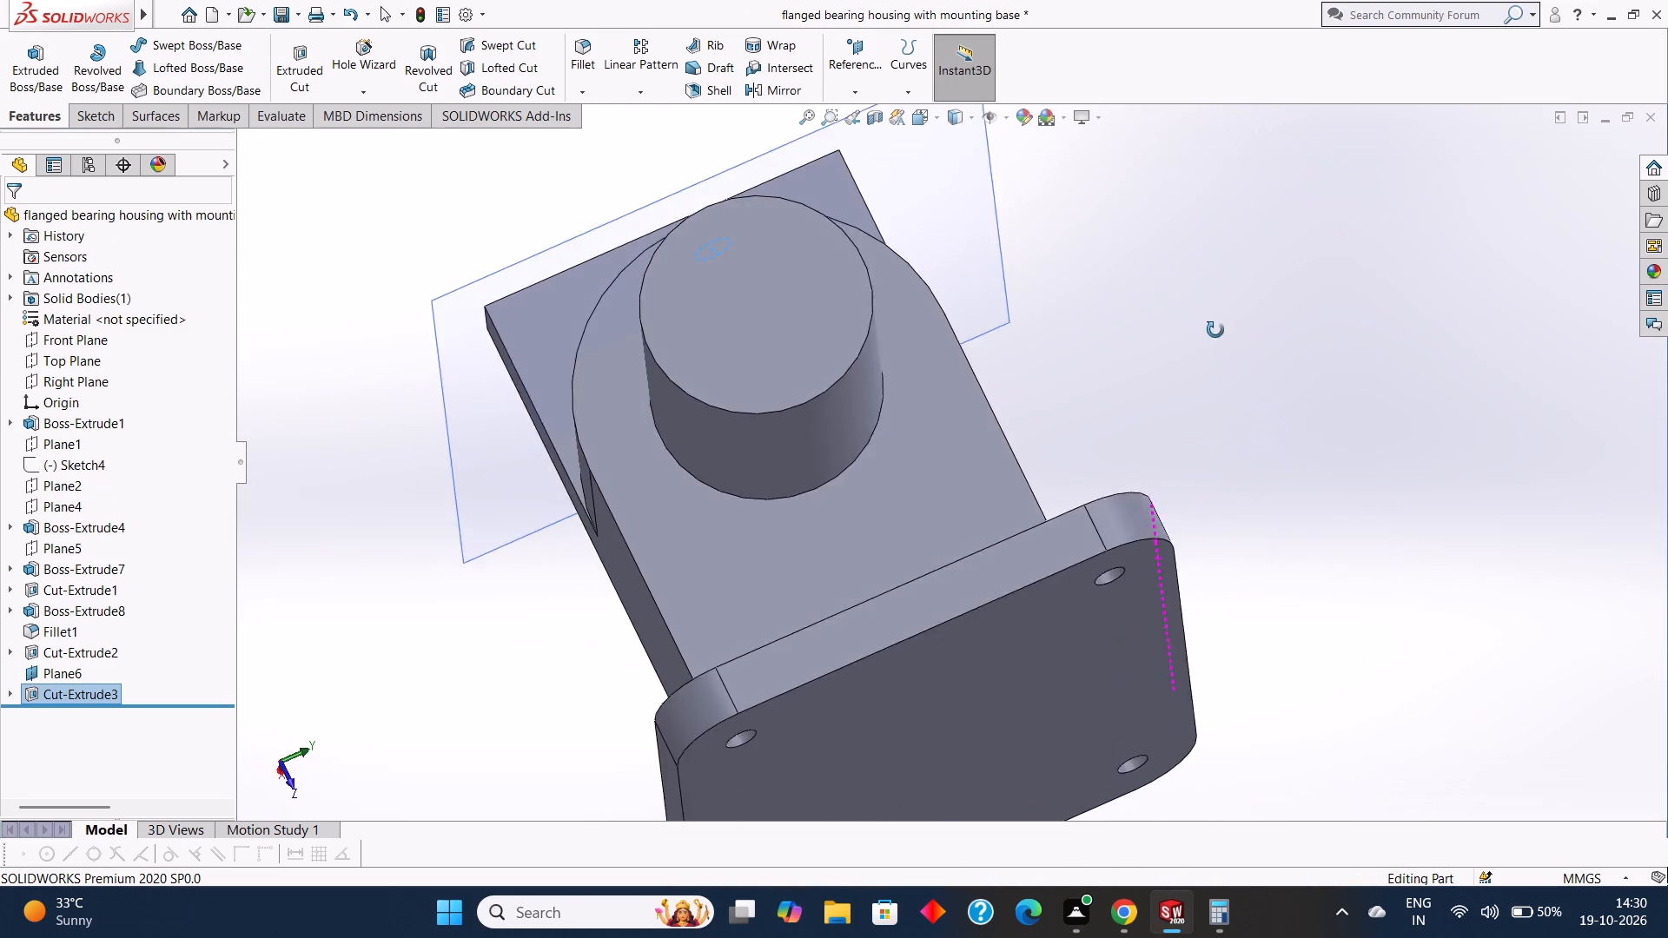
pyautogui.moveTo(1215, 330); pyautogui.dragTo(1319, 433, button='middle')
pyautogui.scroll(2, 1324, 422)
pyautogui.moveTo(1331, 400); pyautogui.dragTo(1396, 441, button='middle')
pyautogui.click(1369, 431)
pyautogui.moveTo(1358, 432); pyautogui.dragTo(1346, 430, button='middle')
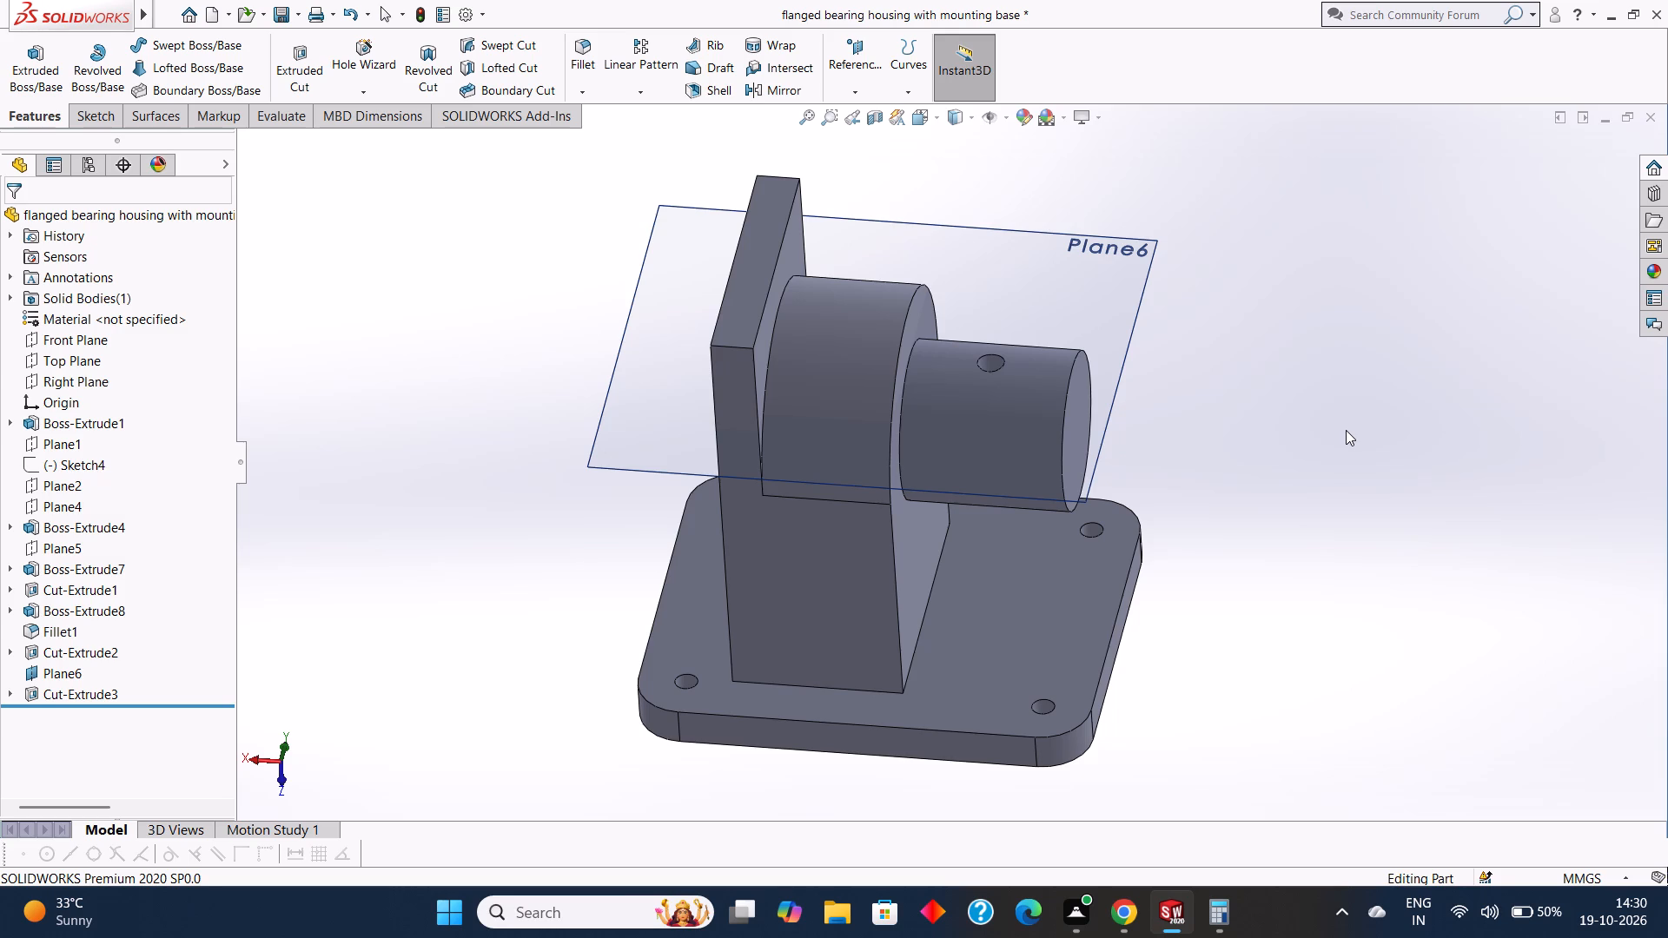
pyautogui.click(1015, 374)
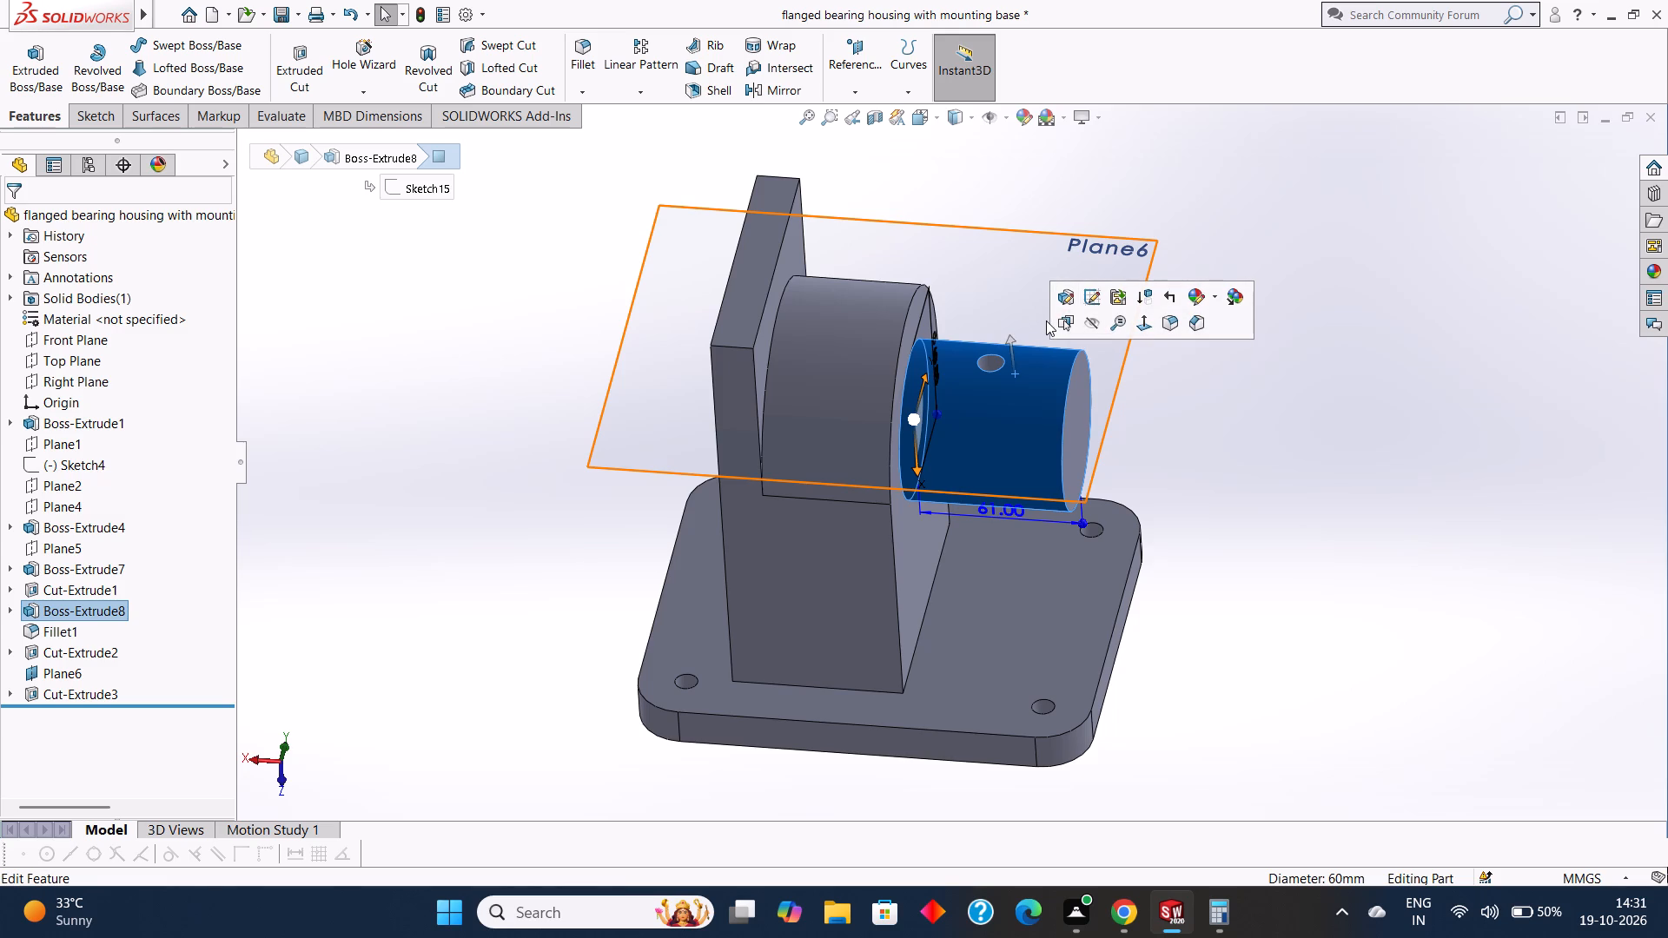
pyautogui.press('Escape')
pyautogui.press('Escape')
pyautogui.press('Escape')
# Sketch a circle of 11 mm radius on Plane6, concentric with the hole in the smaller cylindrical boss.
pyautogui.click(90, 127)
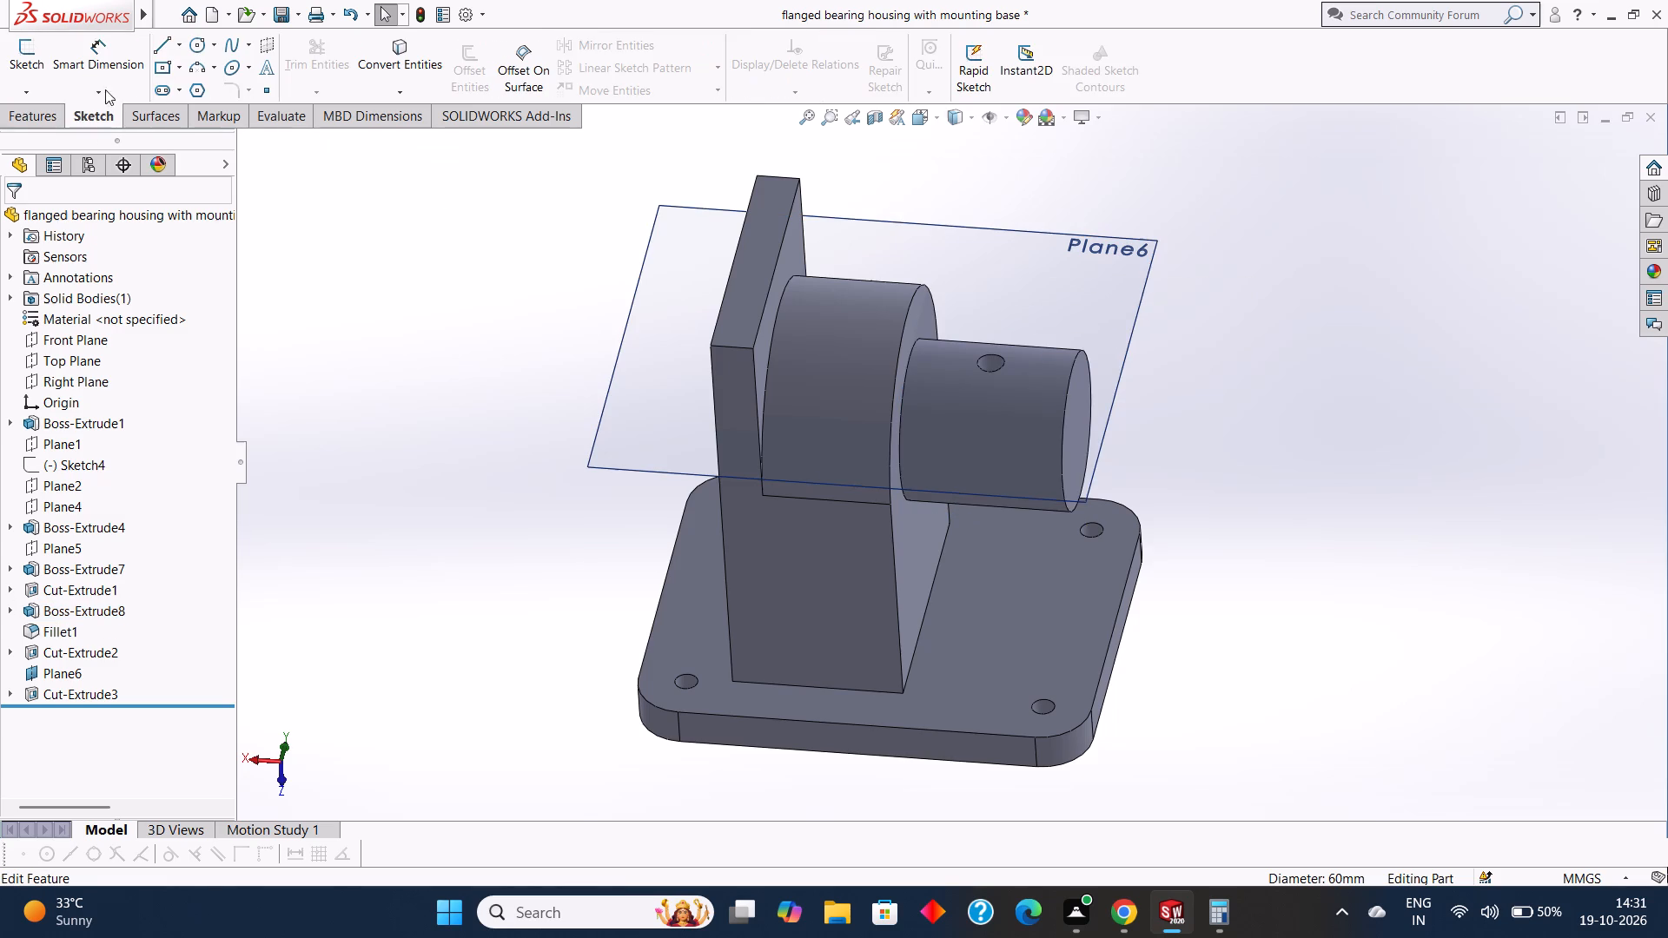
pyautogui.click(200, 43)
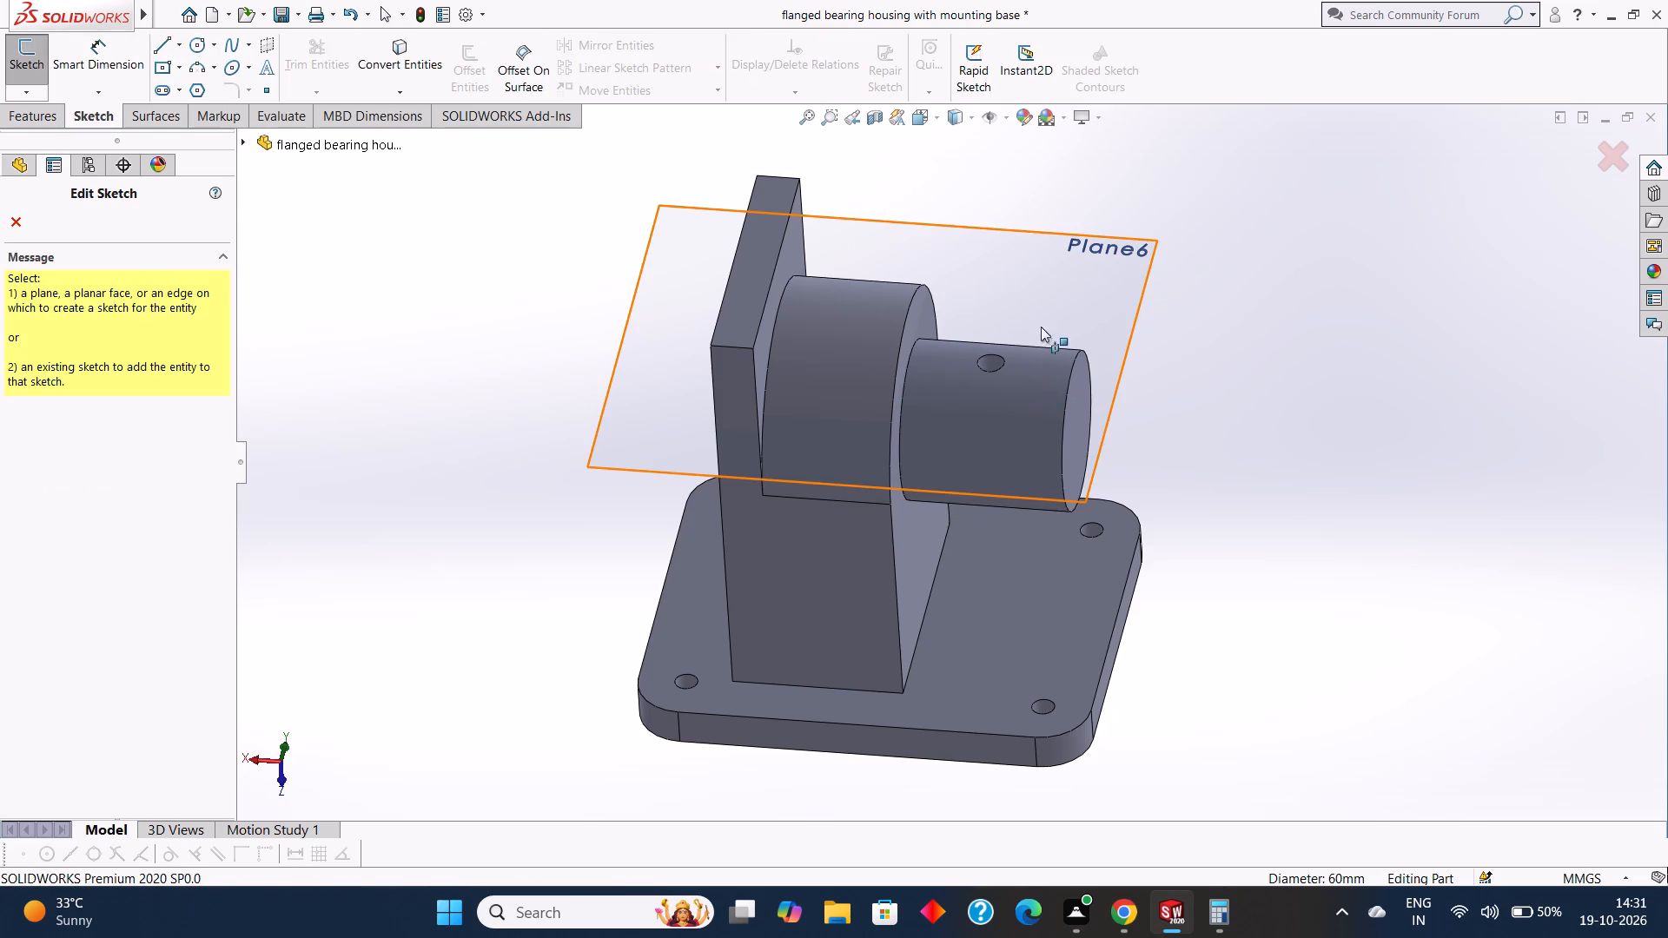
pyautogui.click(1040, 299)
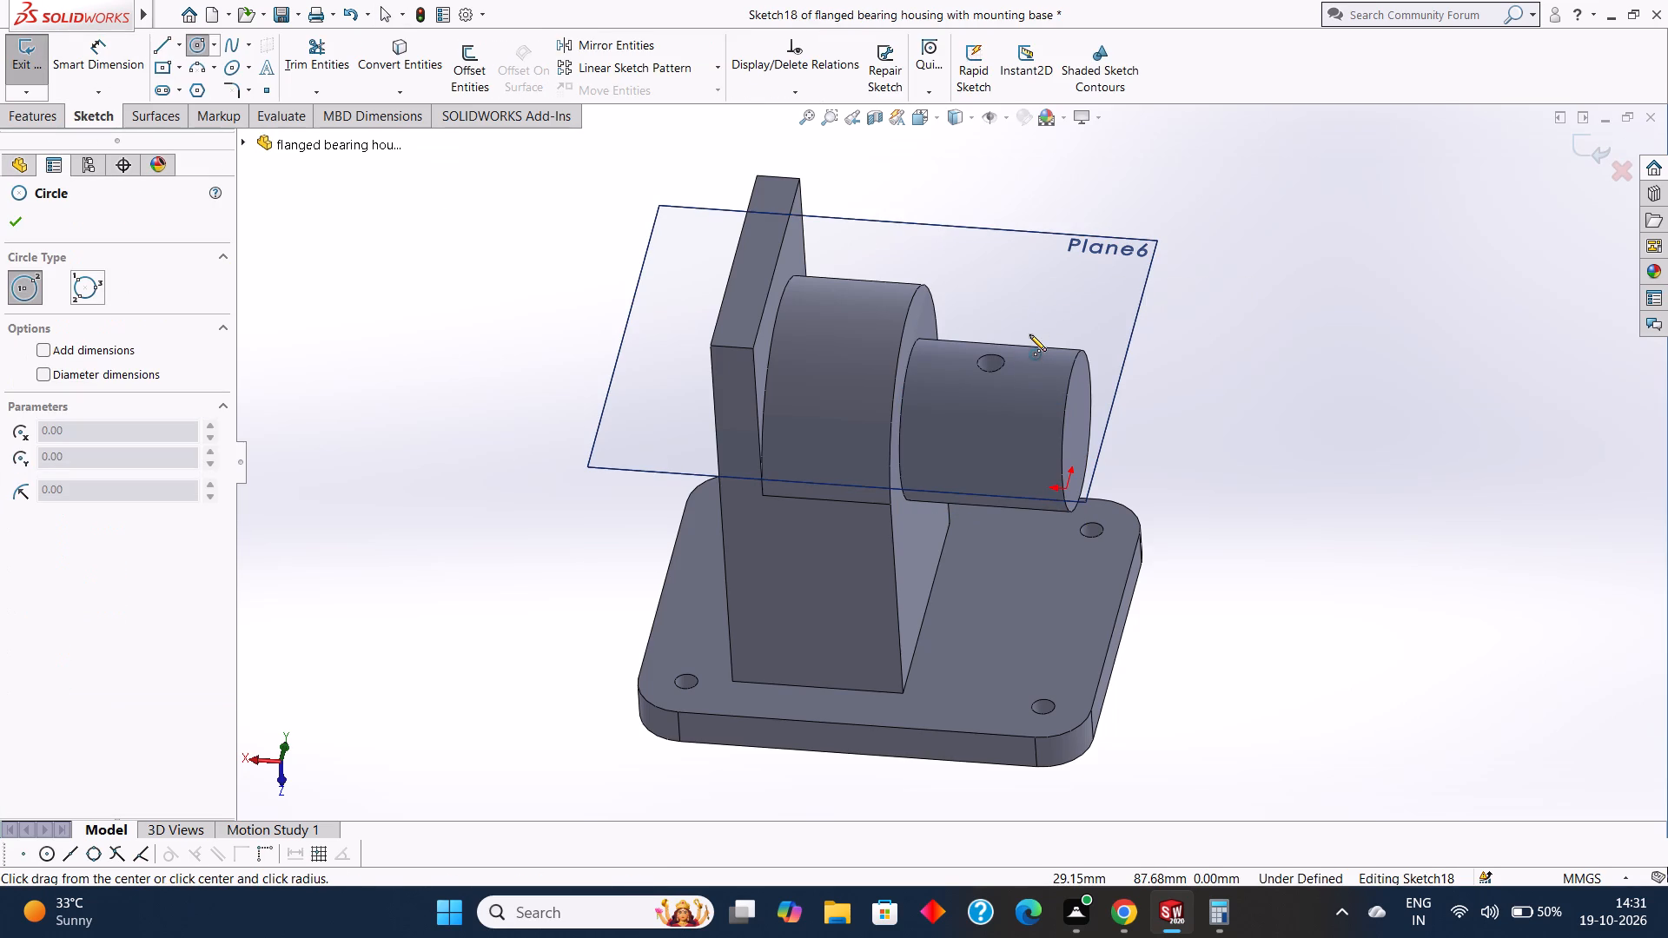
pyautogui.hotkey('ctrl', '8')
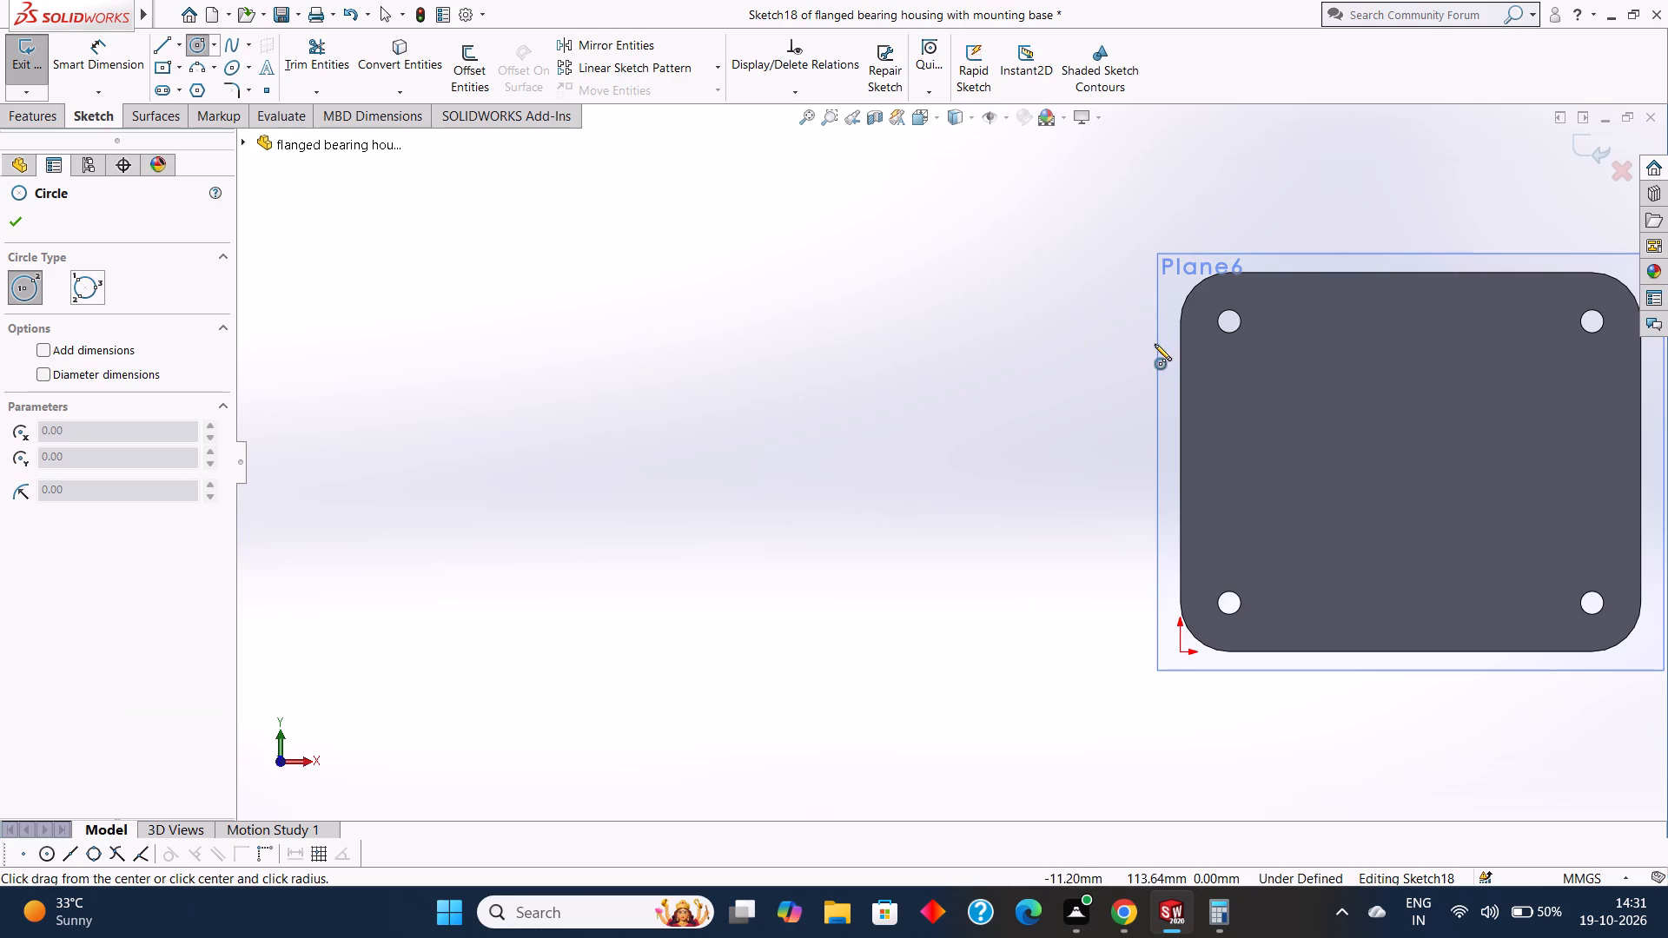
pyautogui.hotkey('ctrl', '8')
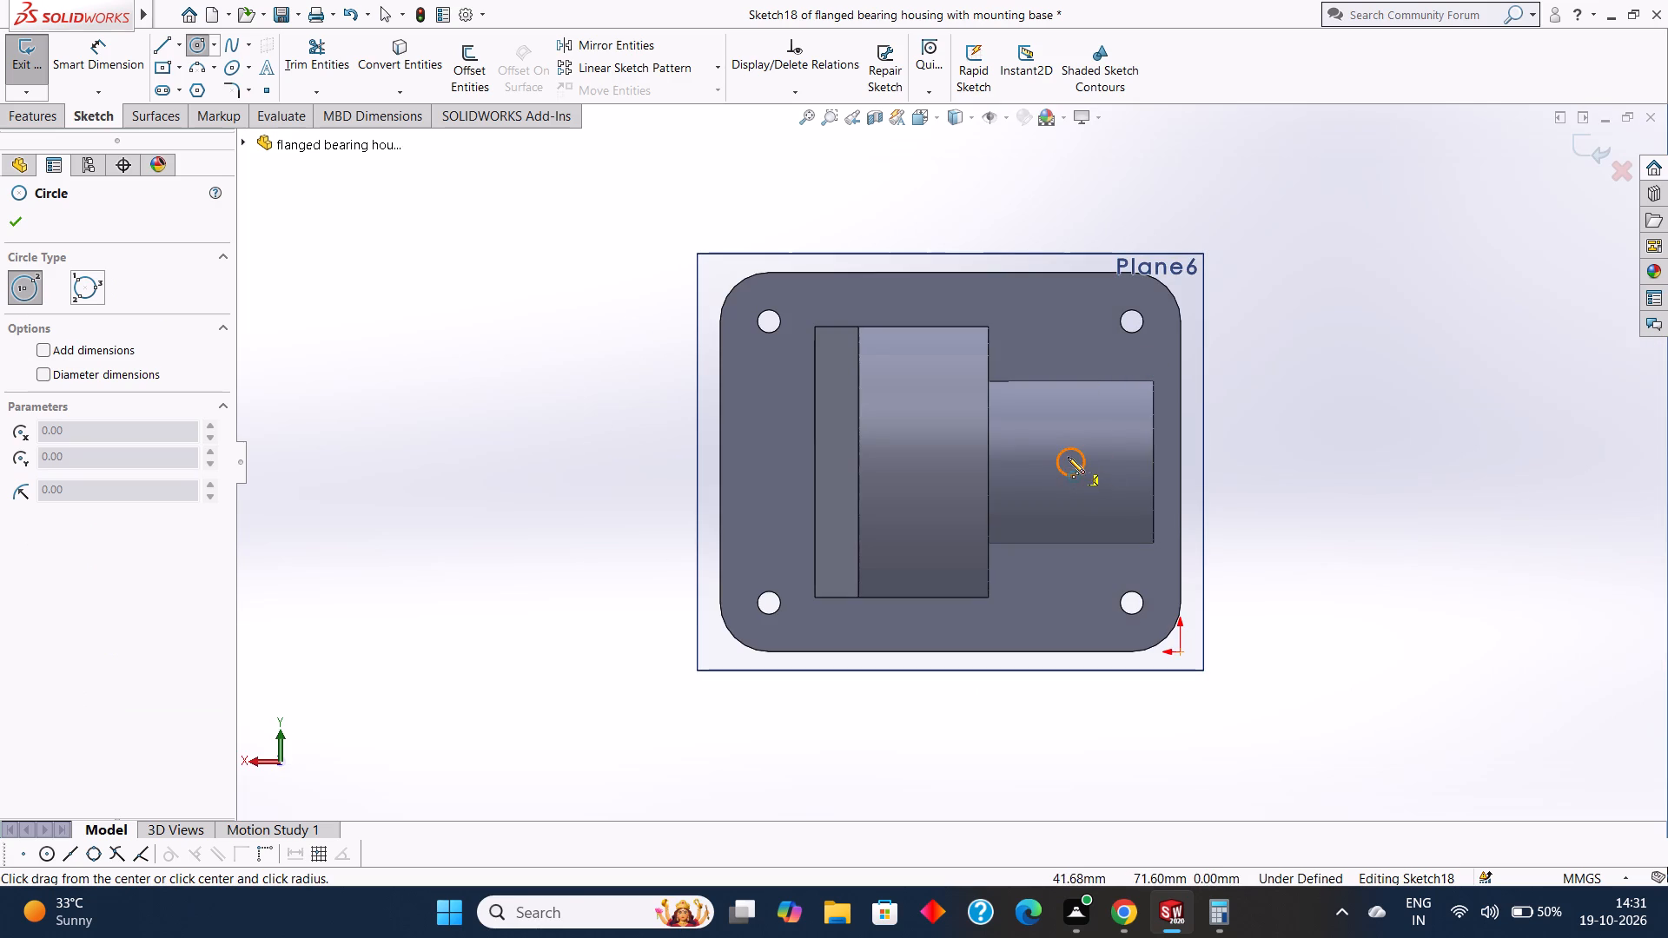
pyautogui.click(1071, 462)
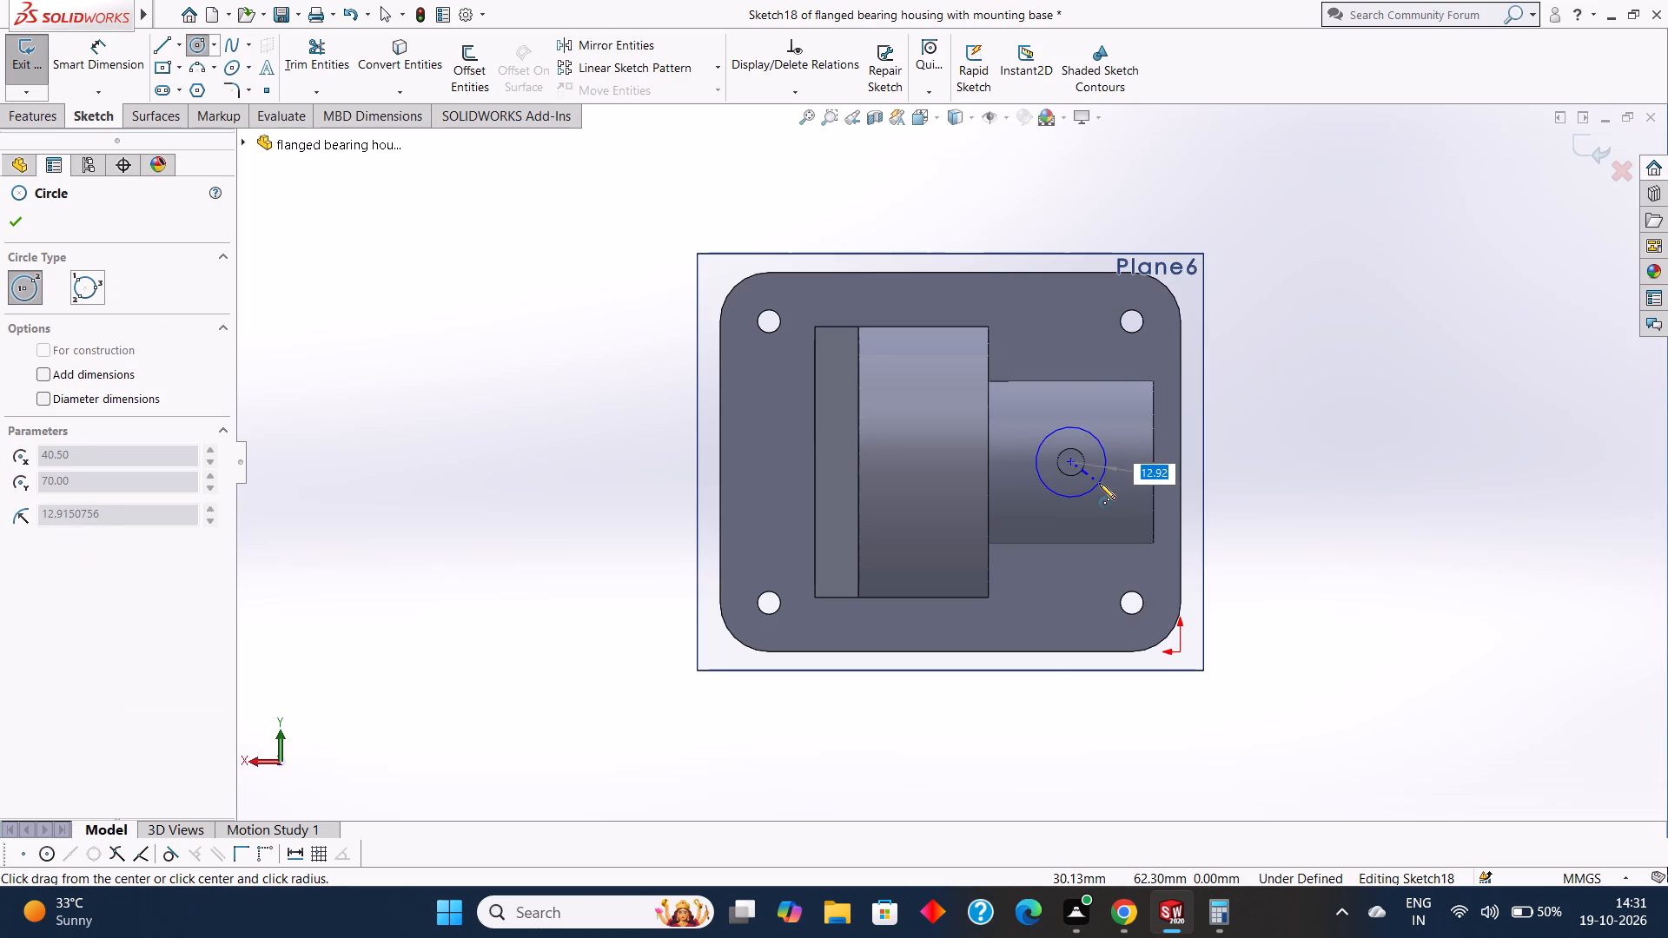
pyautogui.write('11')
pyautogui.press('Return')
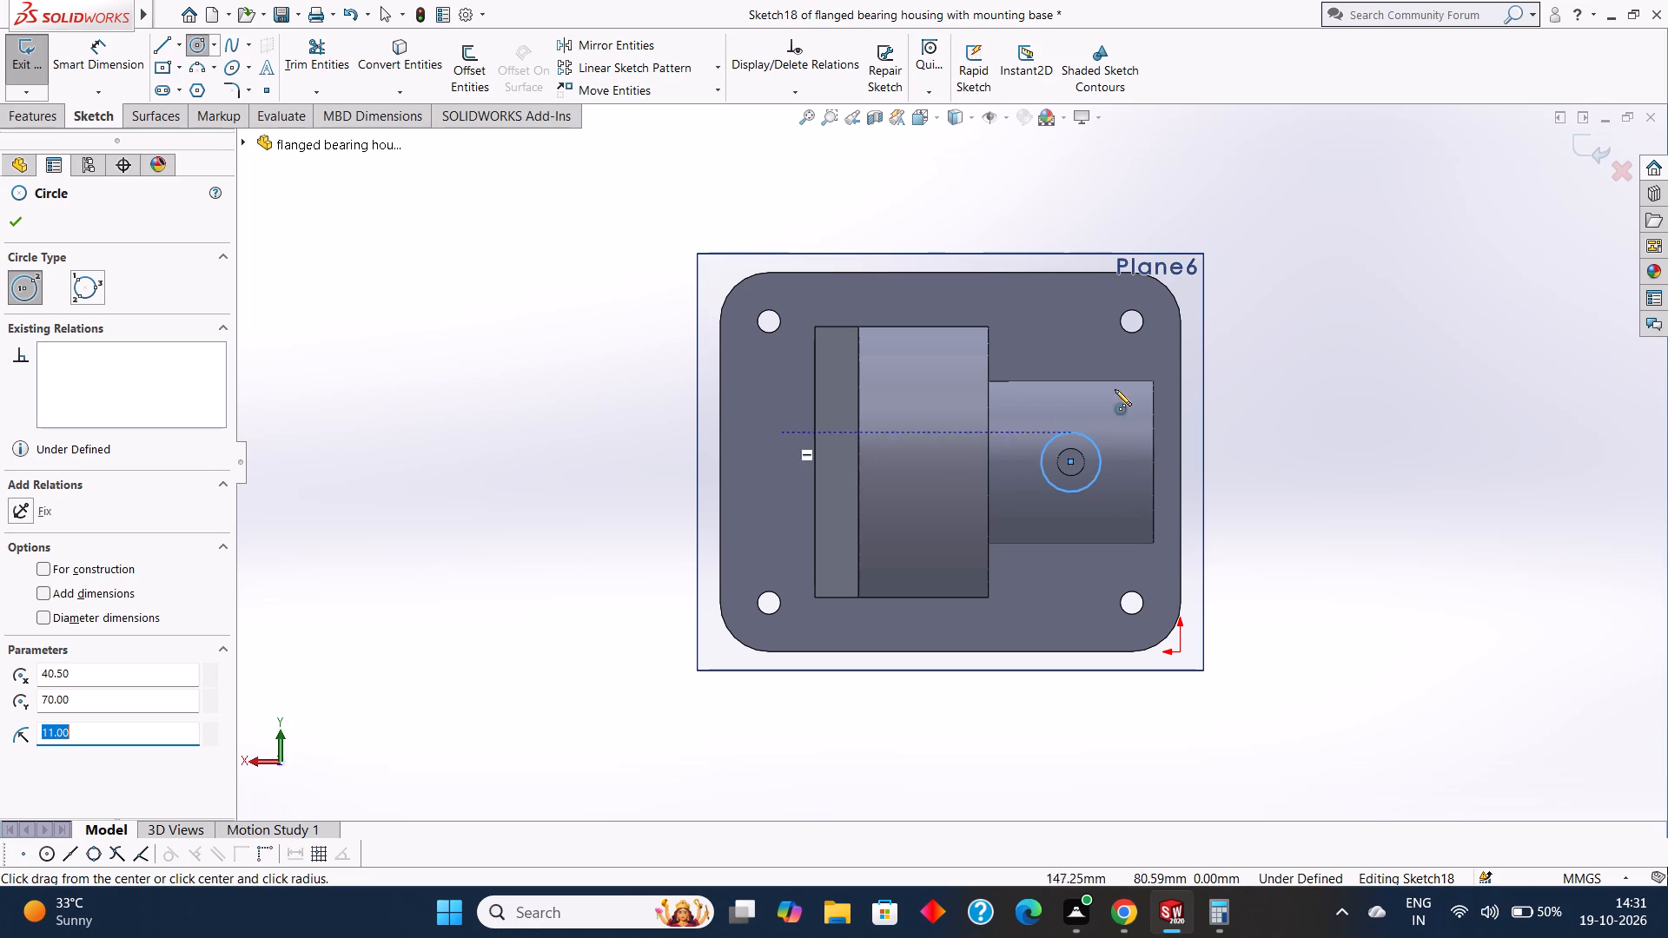
pyautogui.click(21, 222)
# Extrude the circle as a blind 6.3 mm boss merged with the smaller cylindrical boss.
pyautogui.click(18, 120)
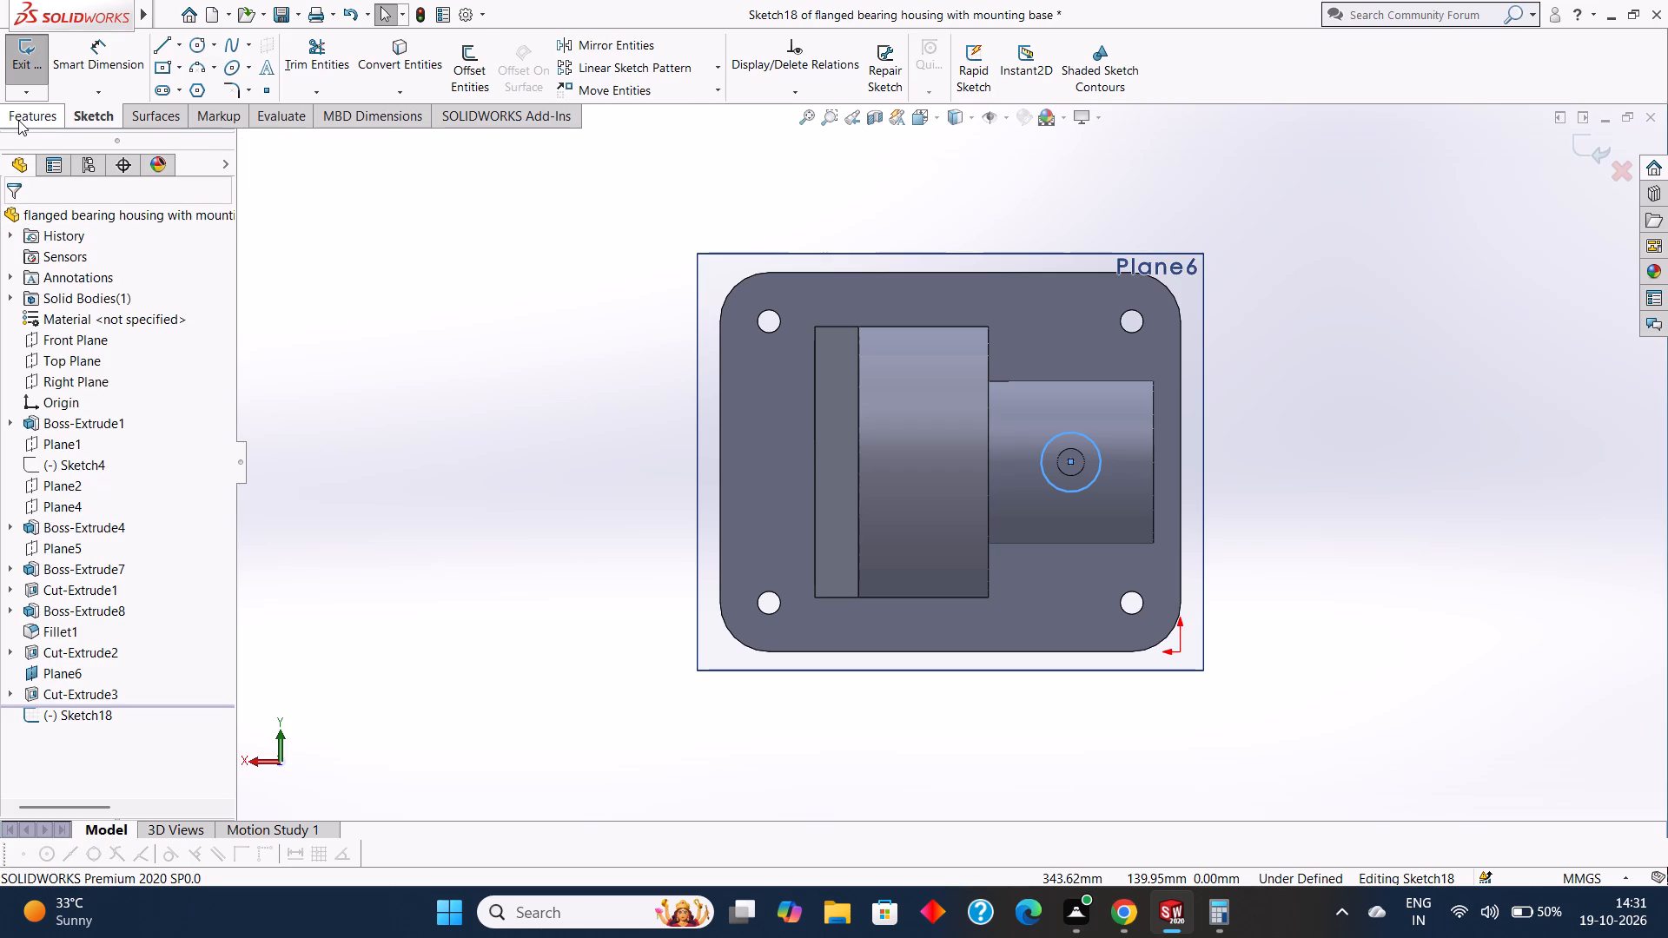
pyautogui.click(43, 81)
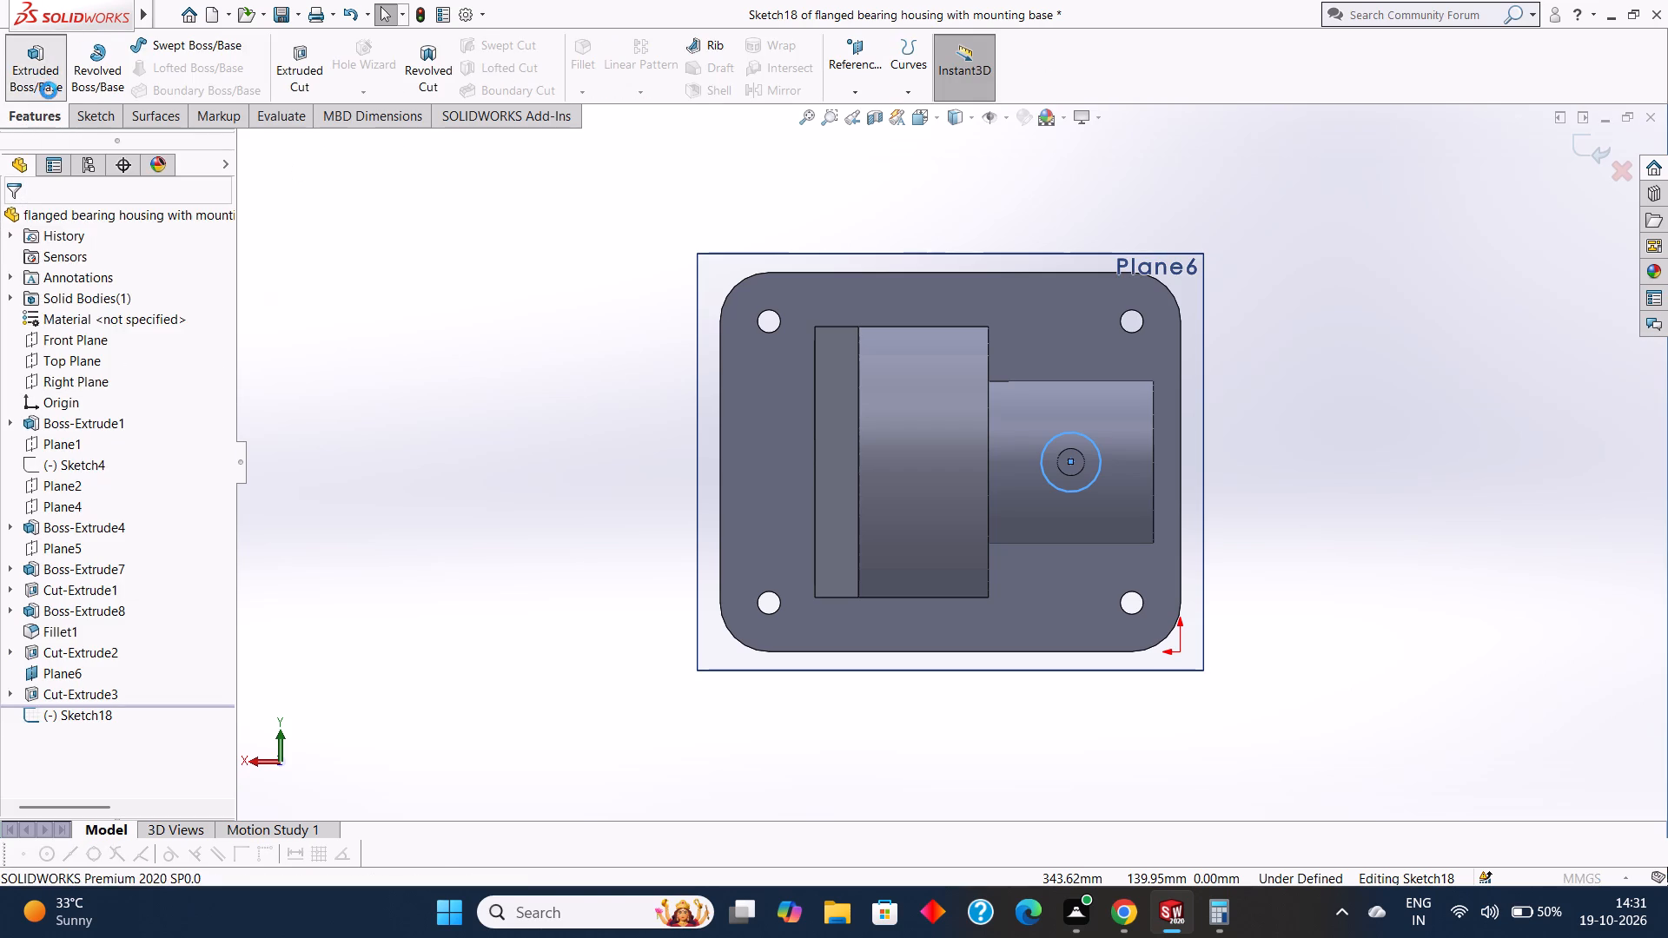
pyautogui.press('BackSpace')
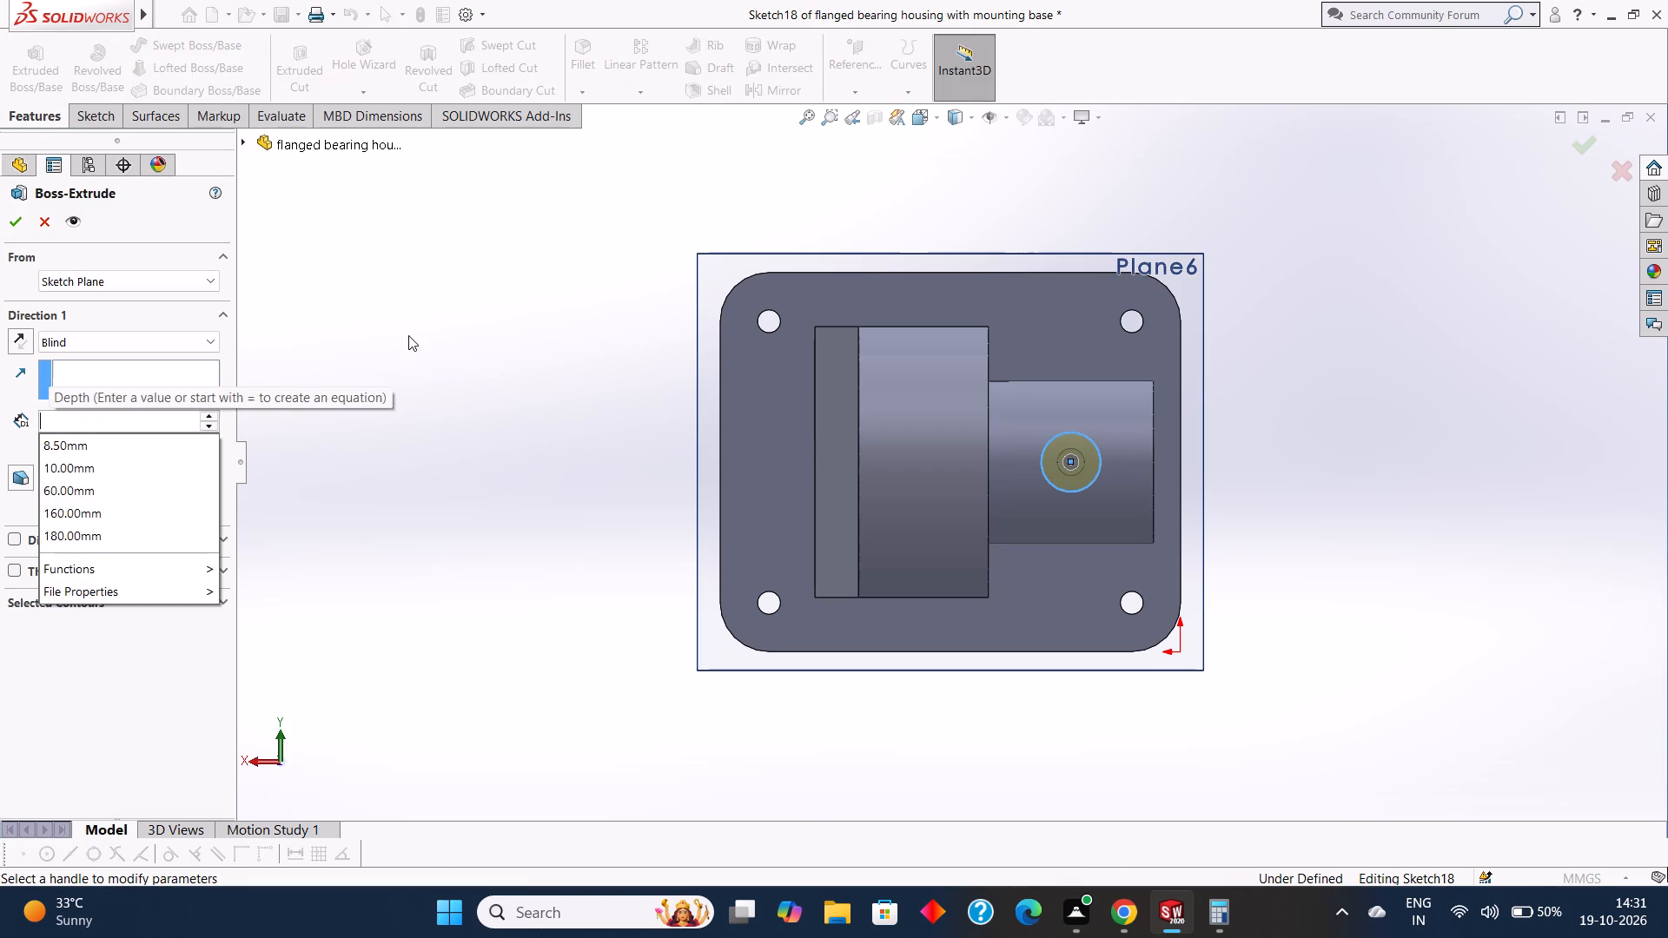
pyautogui.write('6.3')
pyautogui.press('Return')
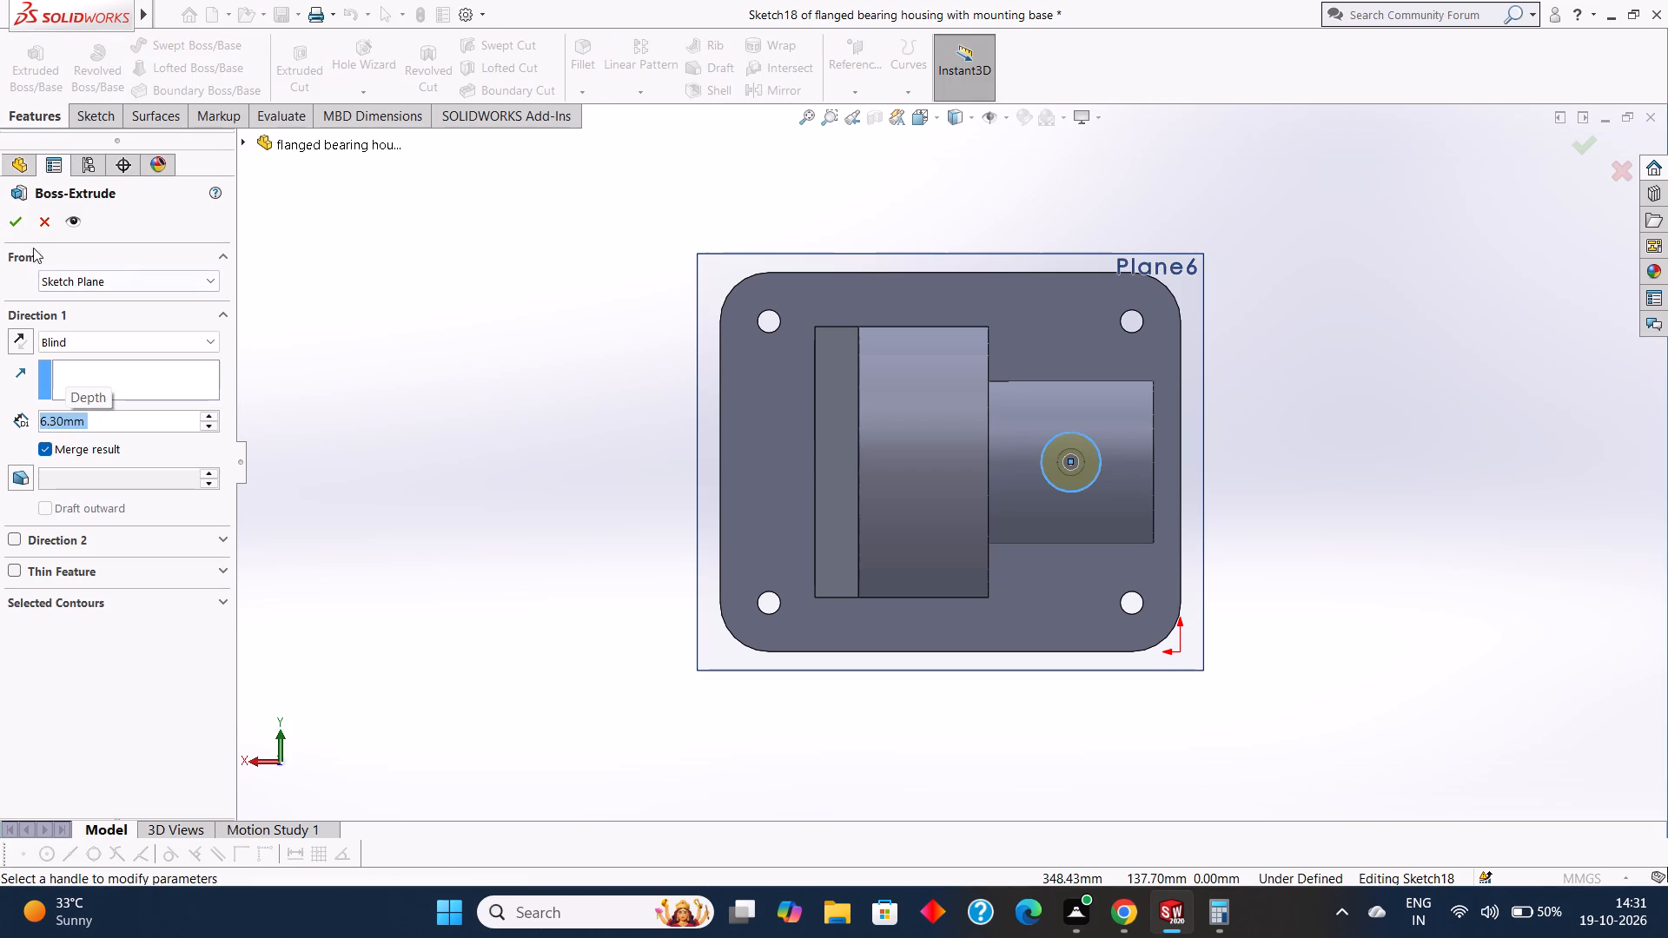
pyautogui.click(14, 227)
# Sketch a circle of about 4.3 mm radius on the new round boss's flat end face, centred on that face.
pyautogui.moveTo(1234, 520); pyautogui.dragTo(1228, 422, button='middle')
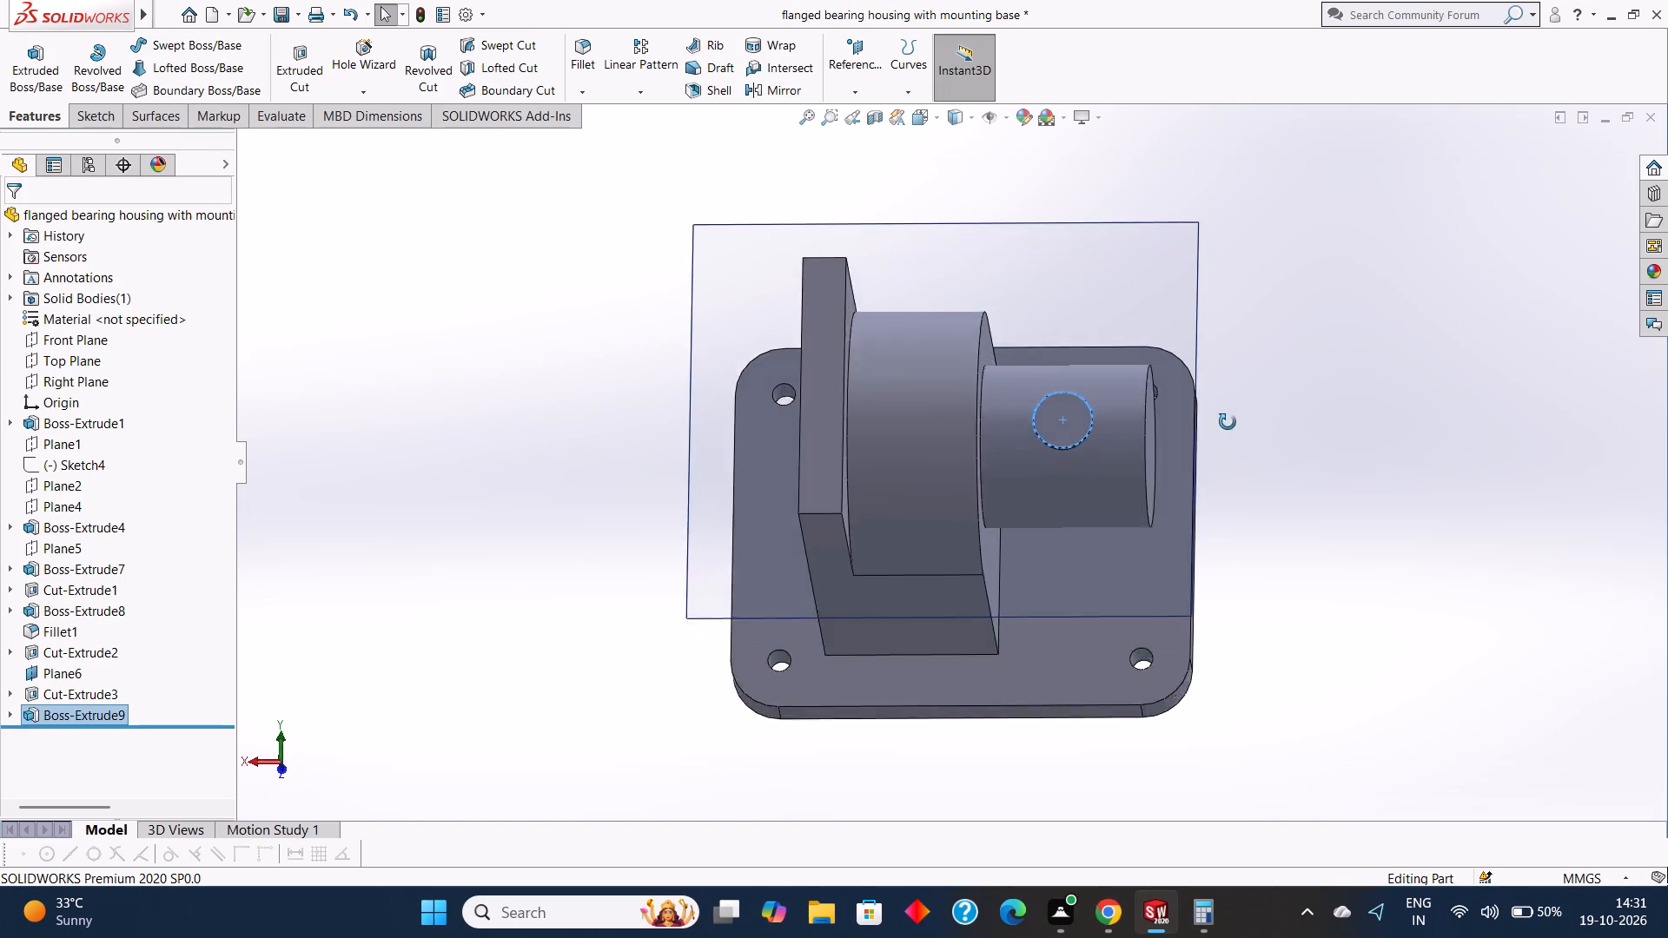
pyautogui.moveTo(1228, 422); pyautogui.dragTo(1253, 457, button='middle')
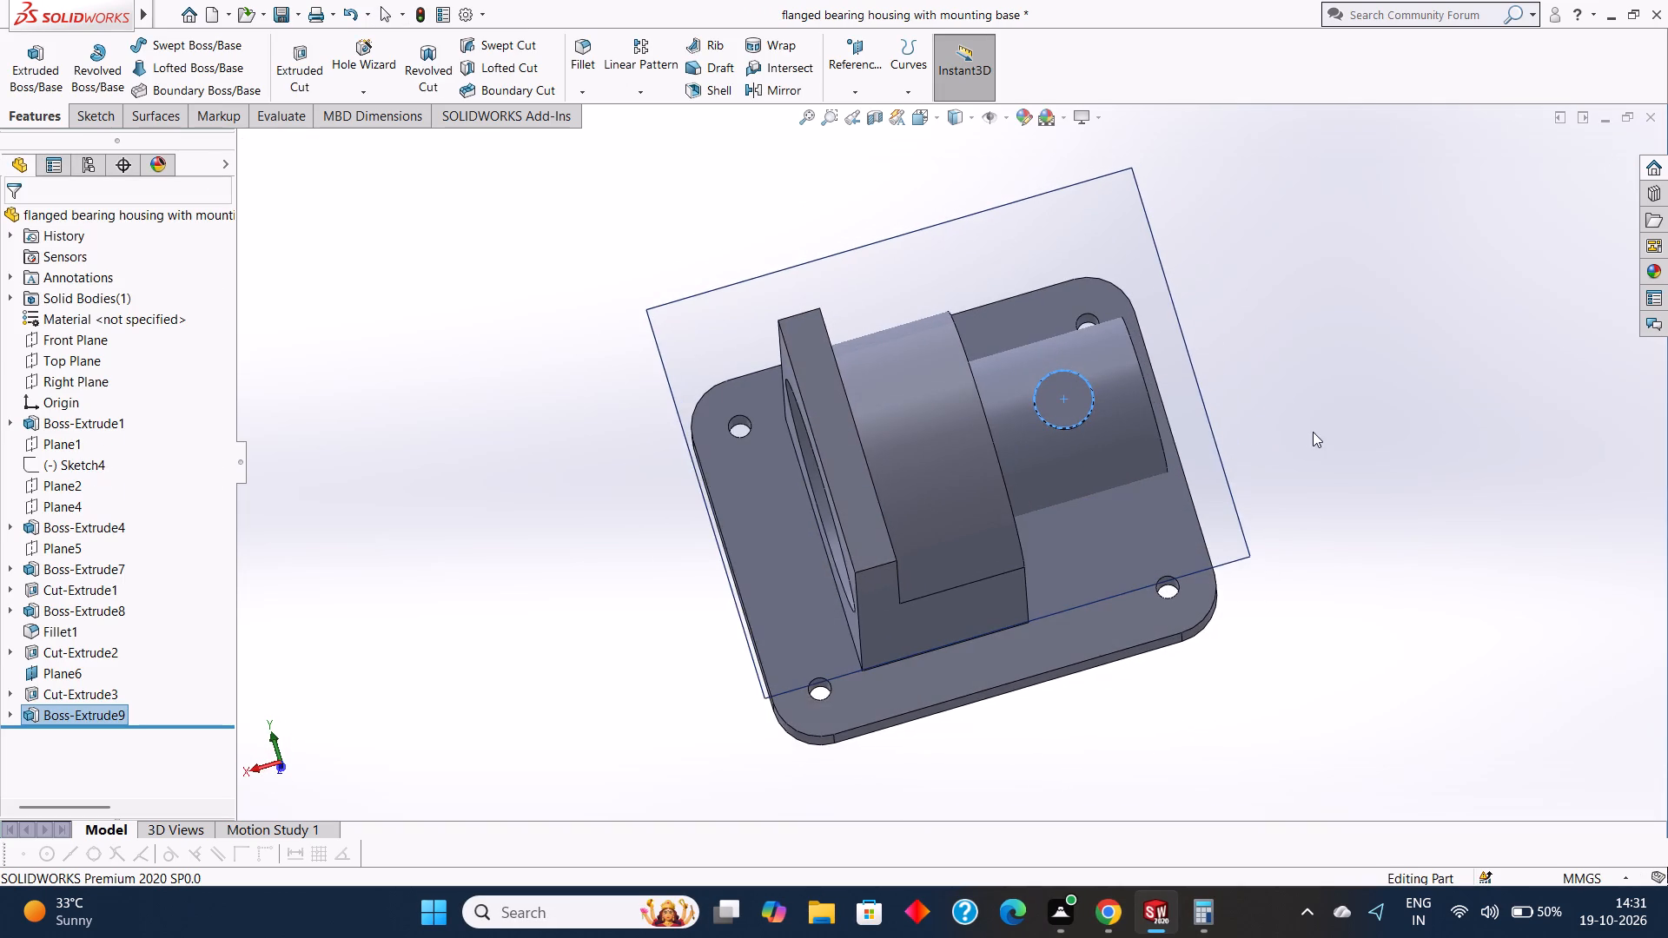
pyautogui.moveTo(1313, 432); pyautogui.dragTo(1287, 448, button='middle')
pyautogui.click(1023, 398)
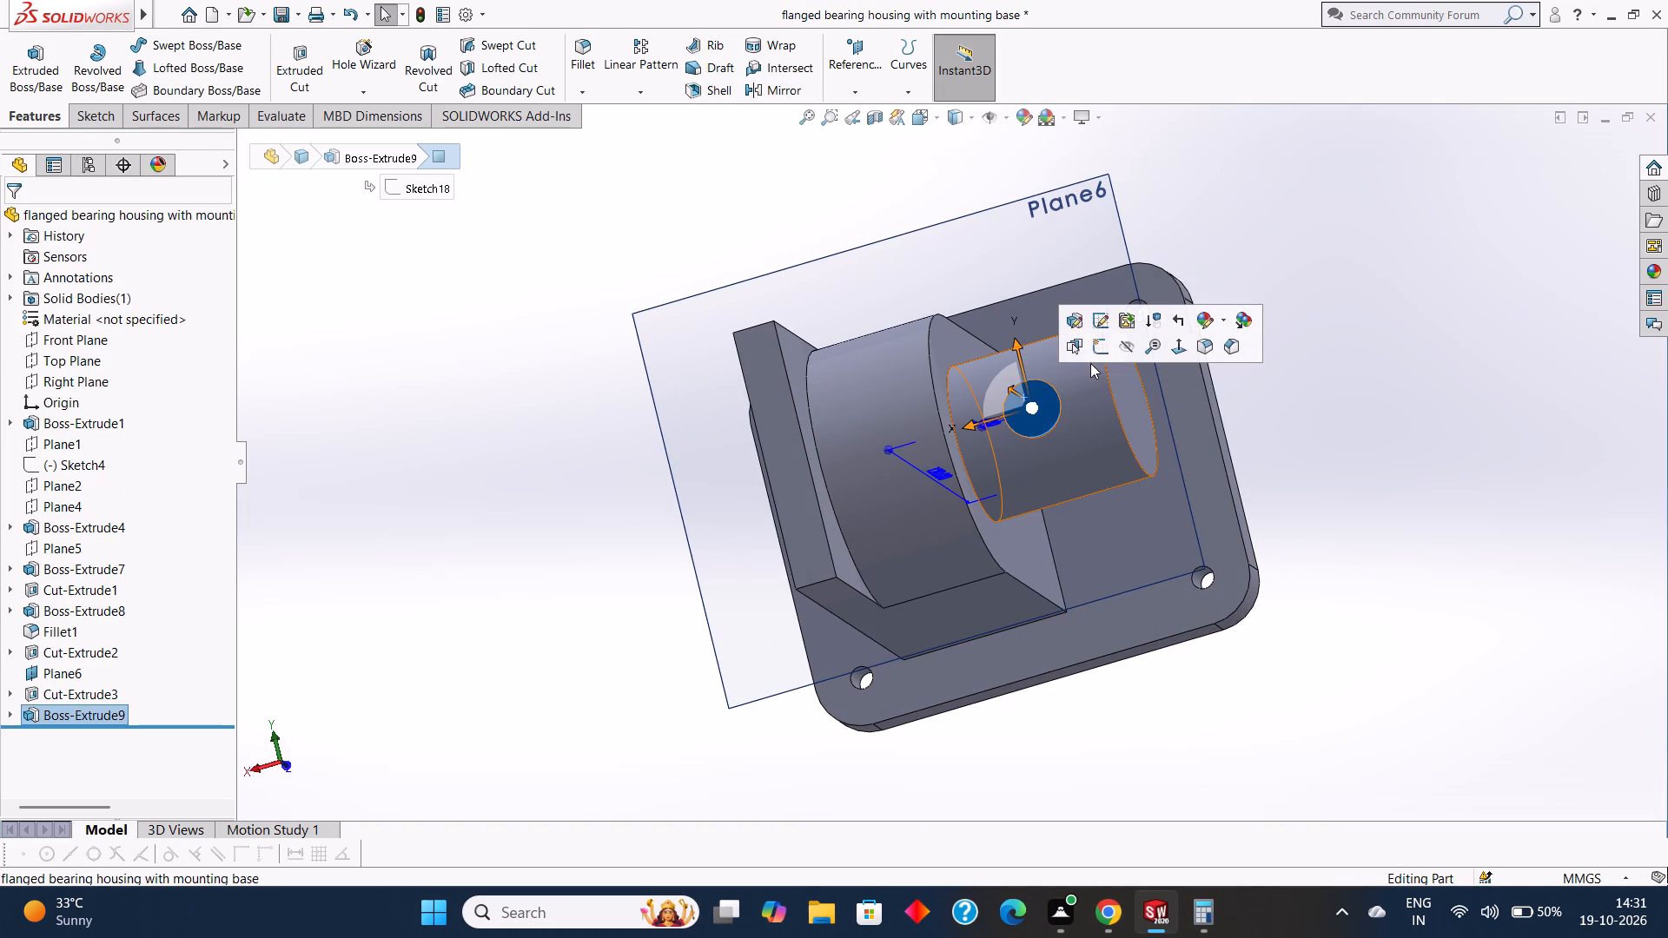
pyautogui.click(1100, 346)
pyautogui.hotkey('ctrl', '8')
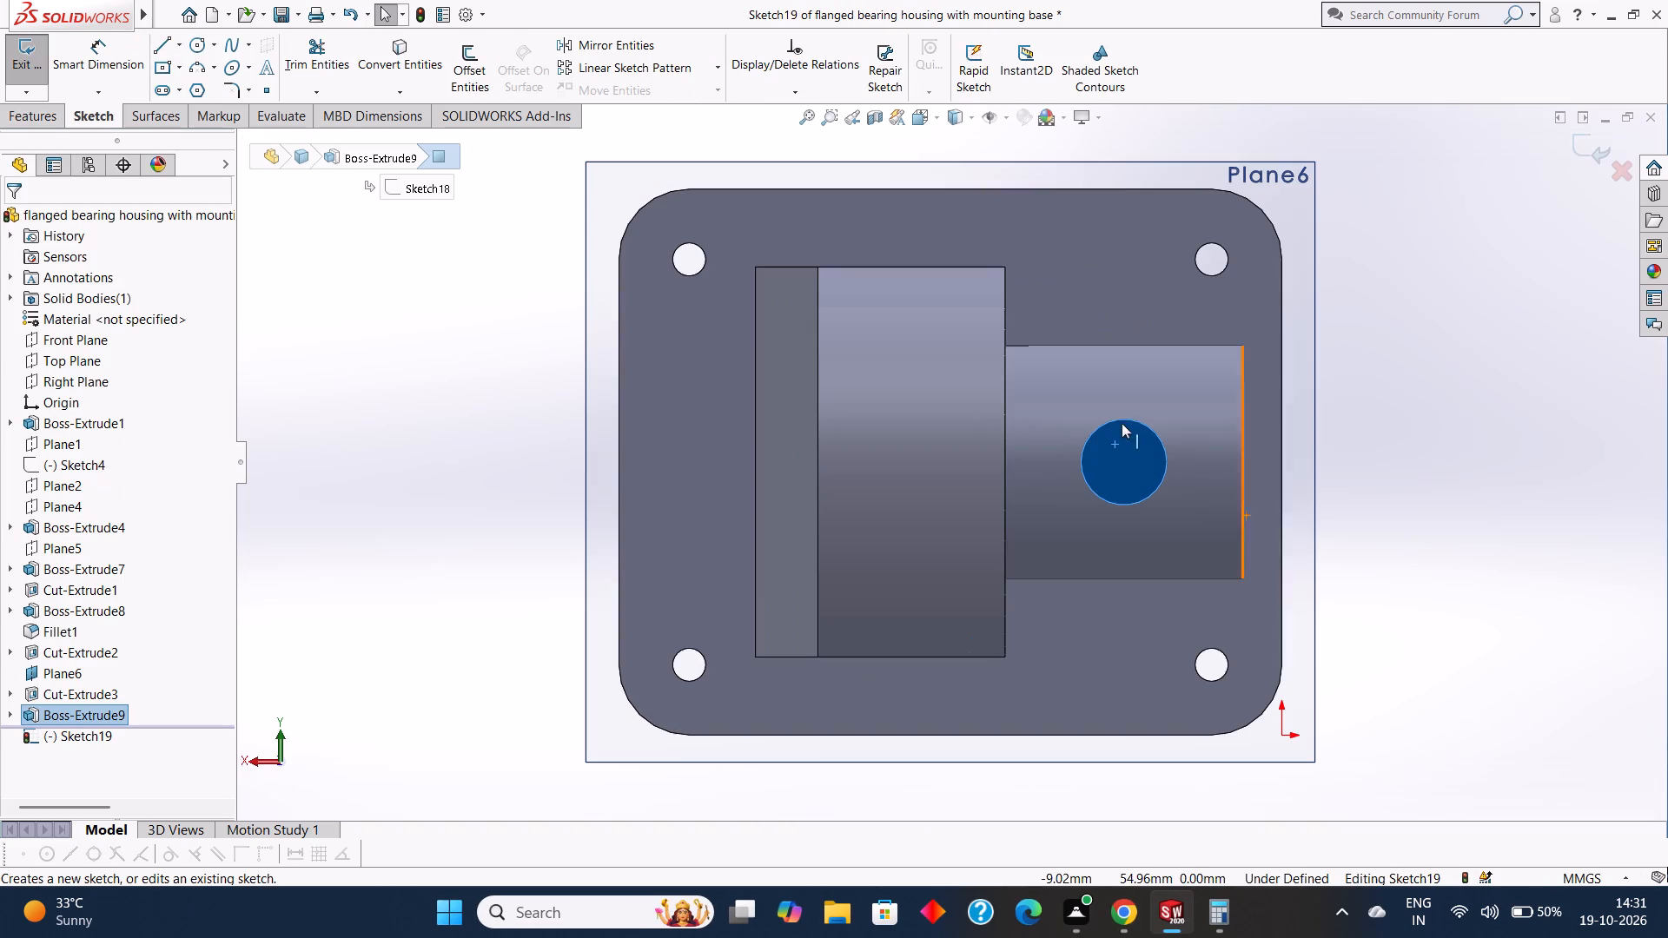
pyautogui.press('Escape')
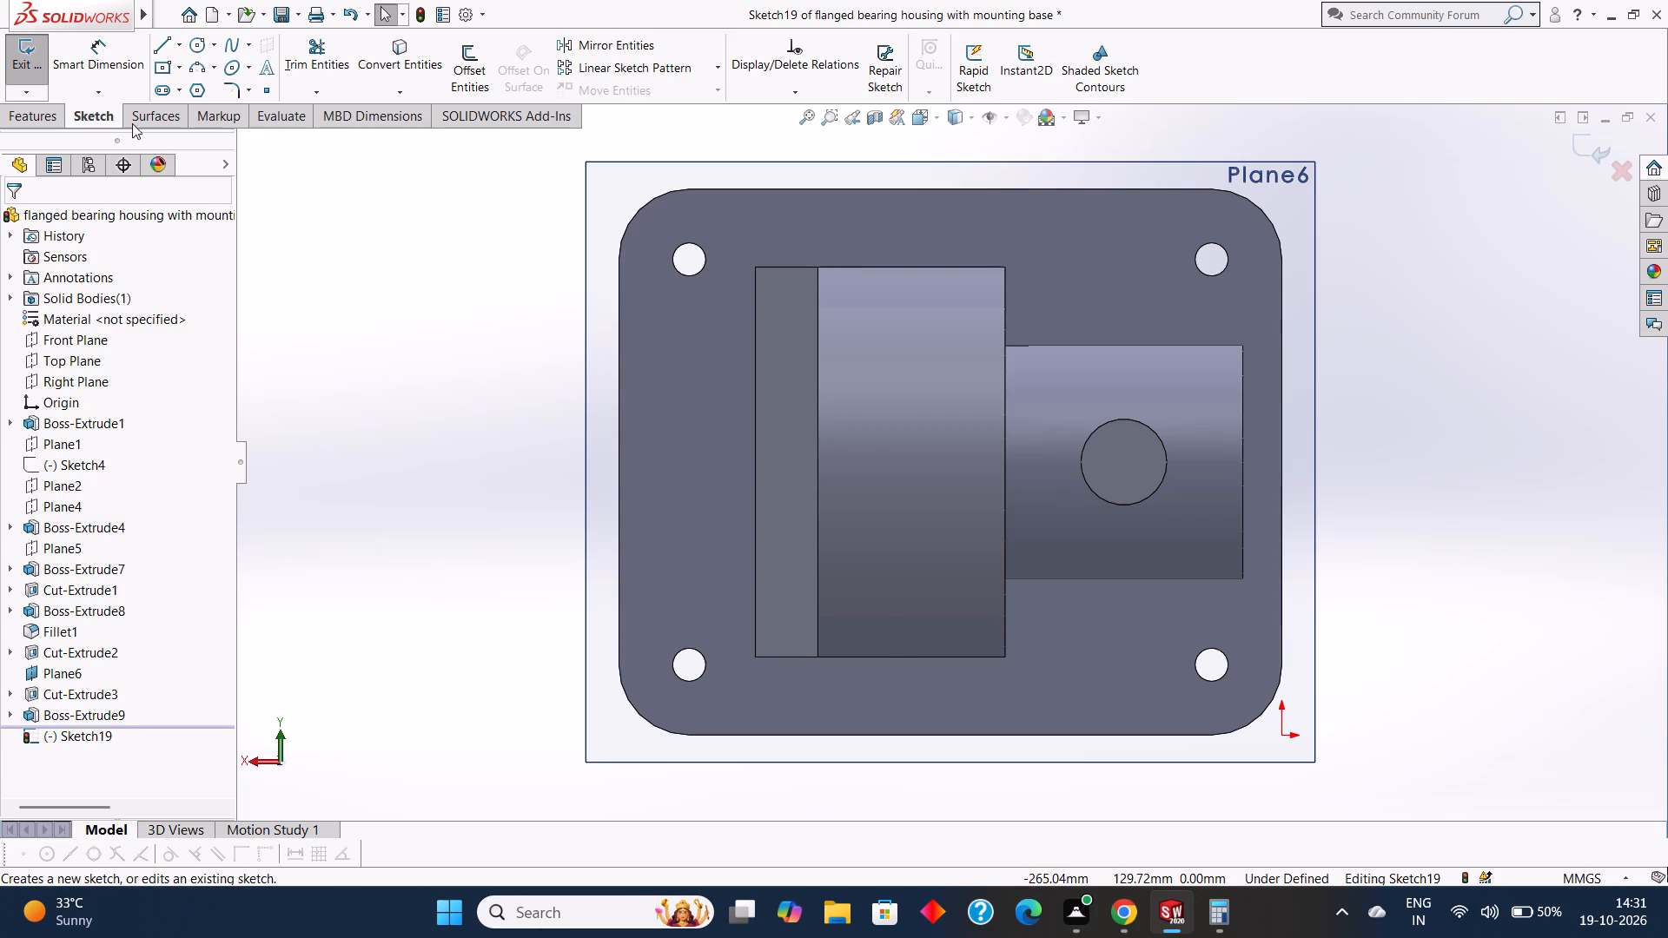
pyautogui.click(195, 42)
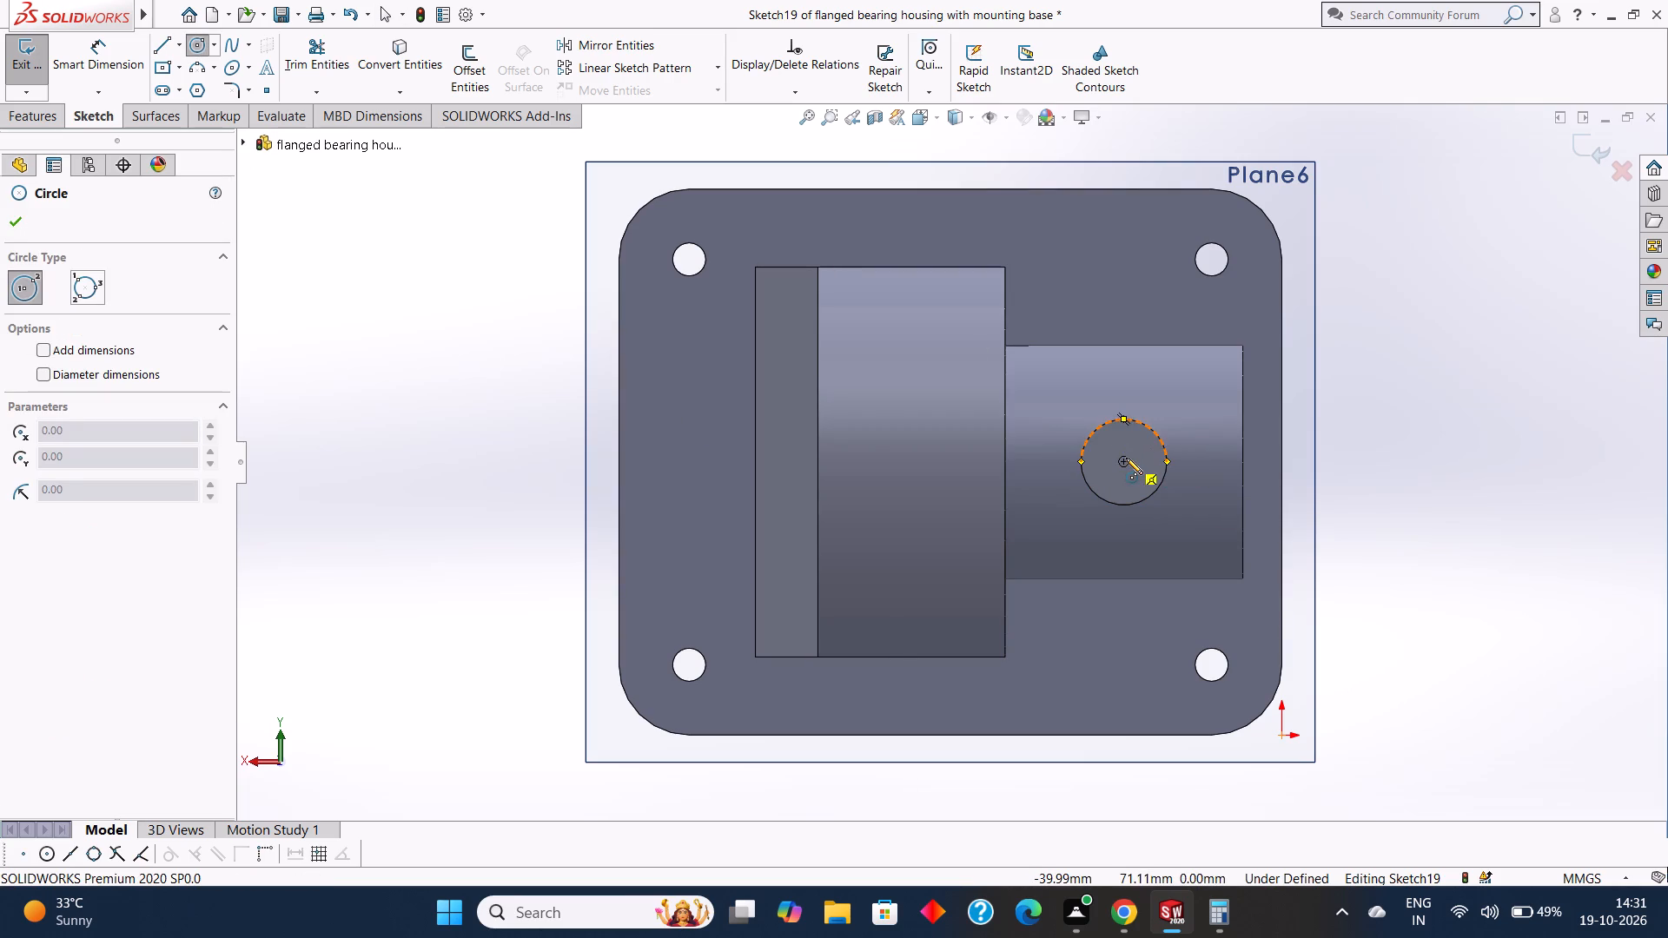
pyautogui.moveTo(1126, 461); pyautogui.dragTo(1141, 479)
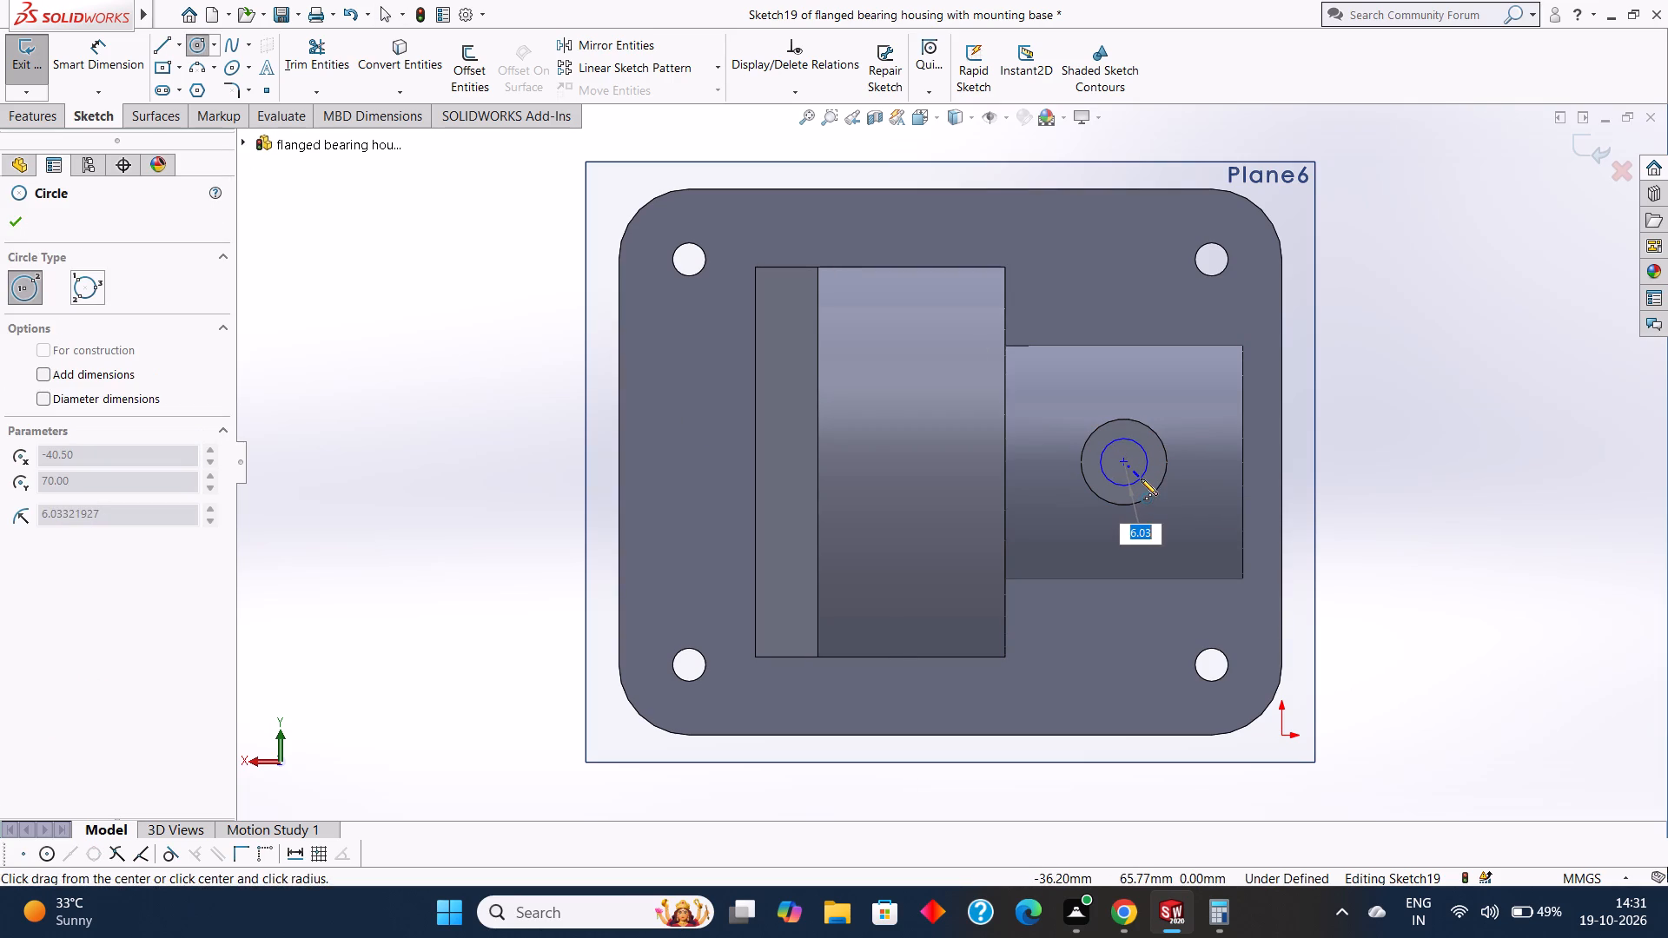
pyautogui.click(1132, 477)
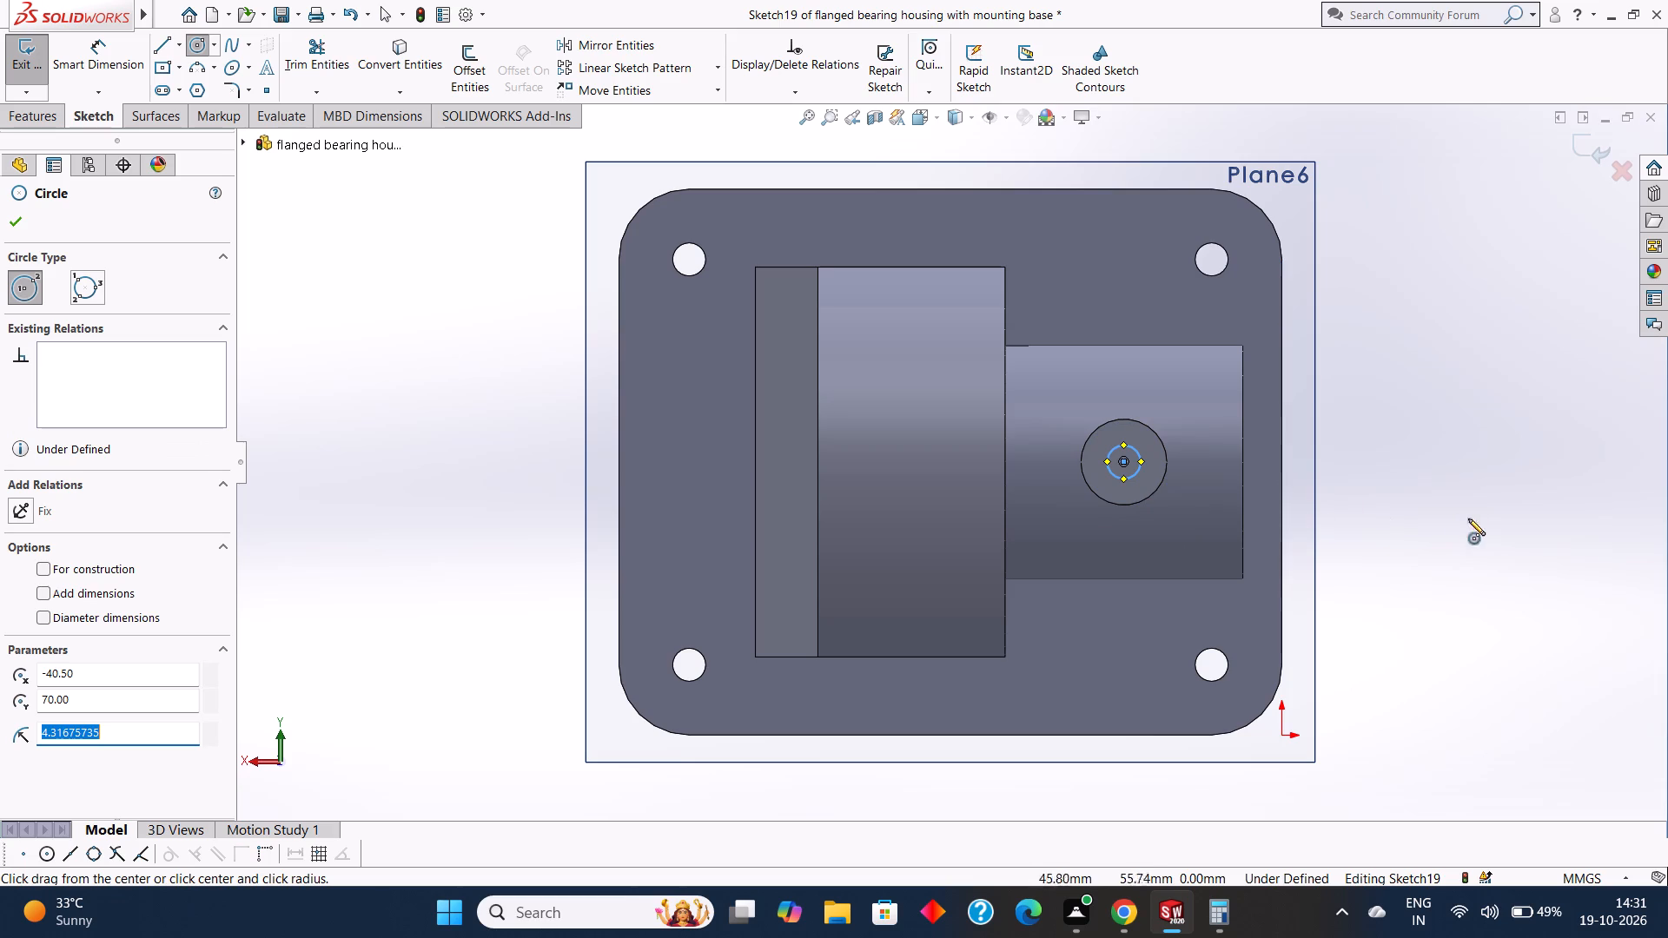
pyautogui.click(18, 224)
# Dimension the circle's diameter at 10 mm.
pyautogui.click(84, 67)
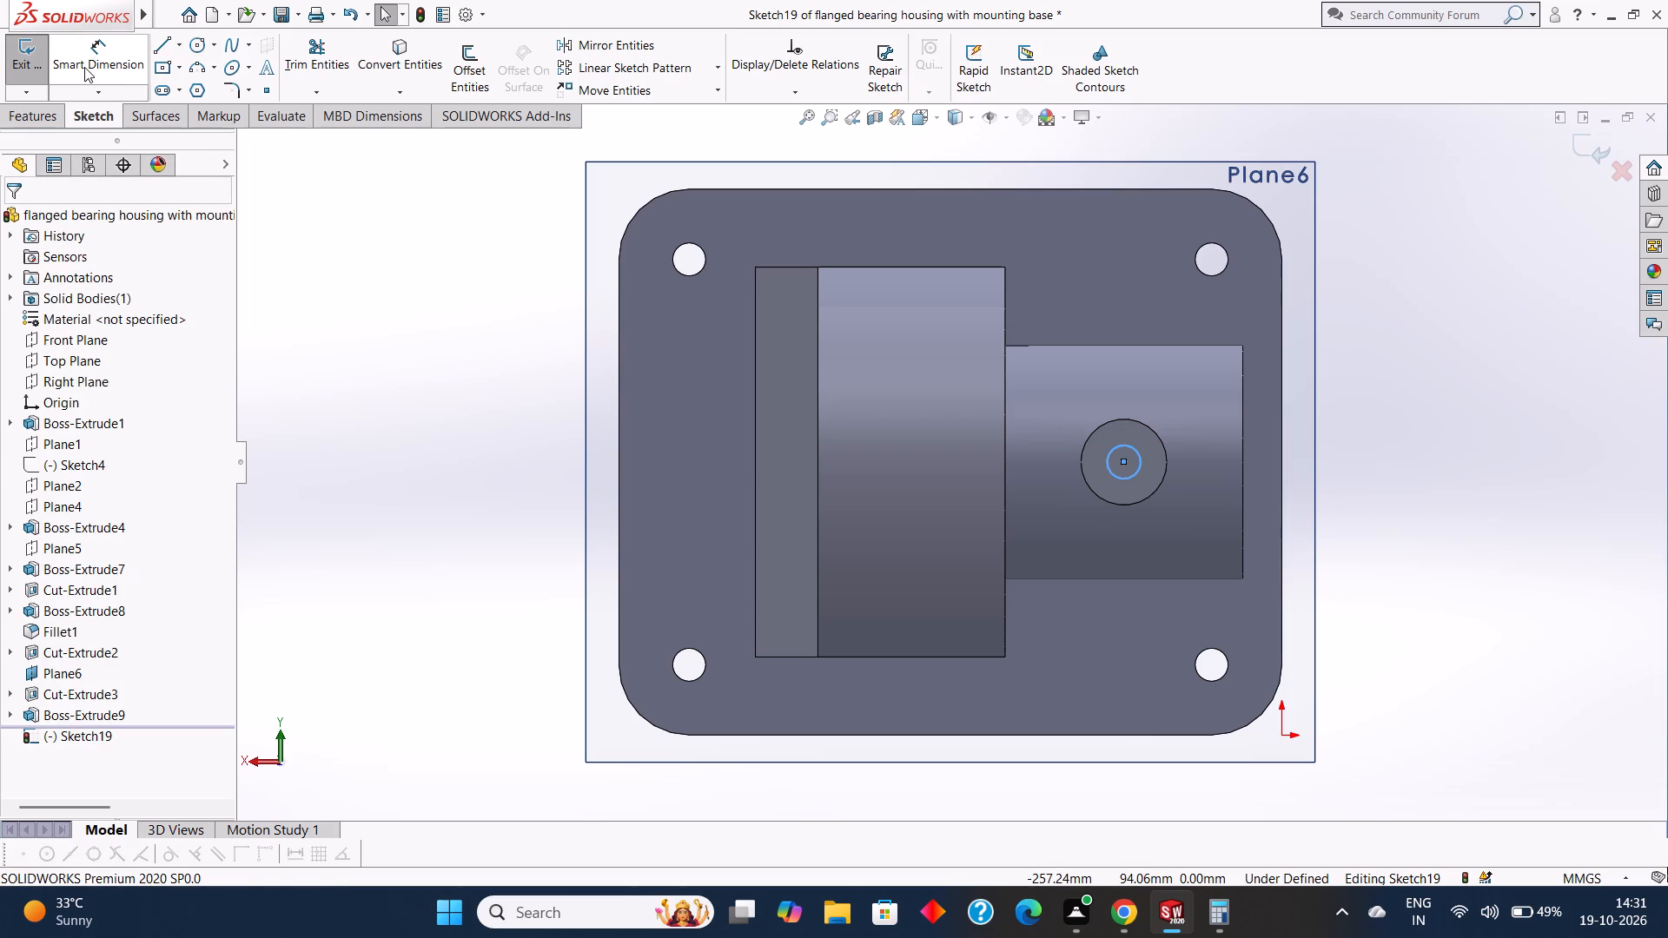
pyautogui.click(1135, 447)
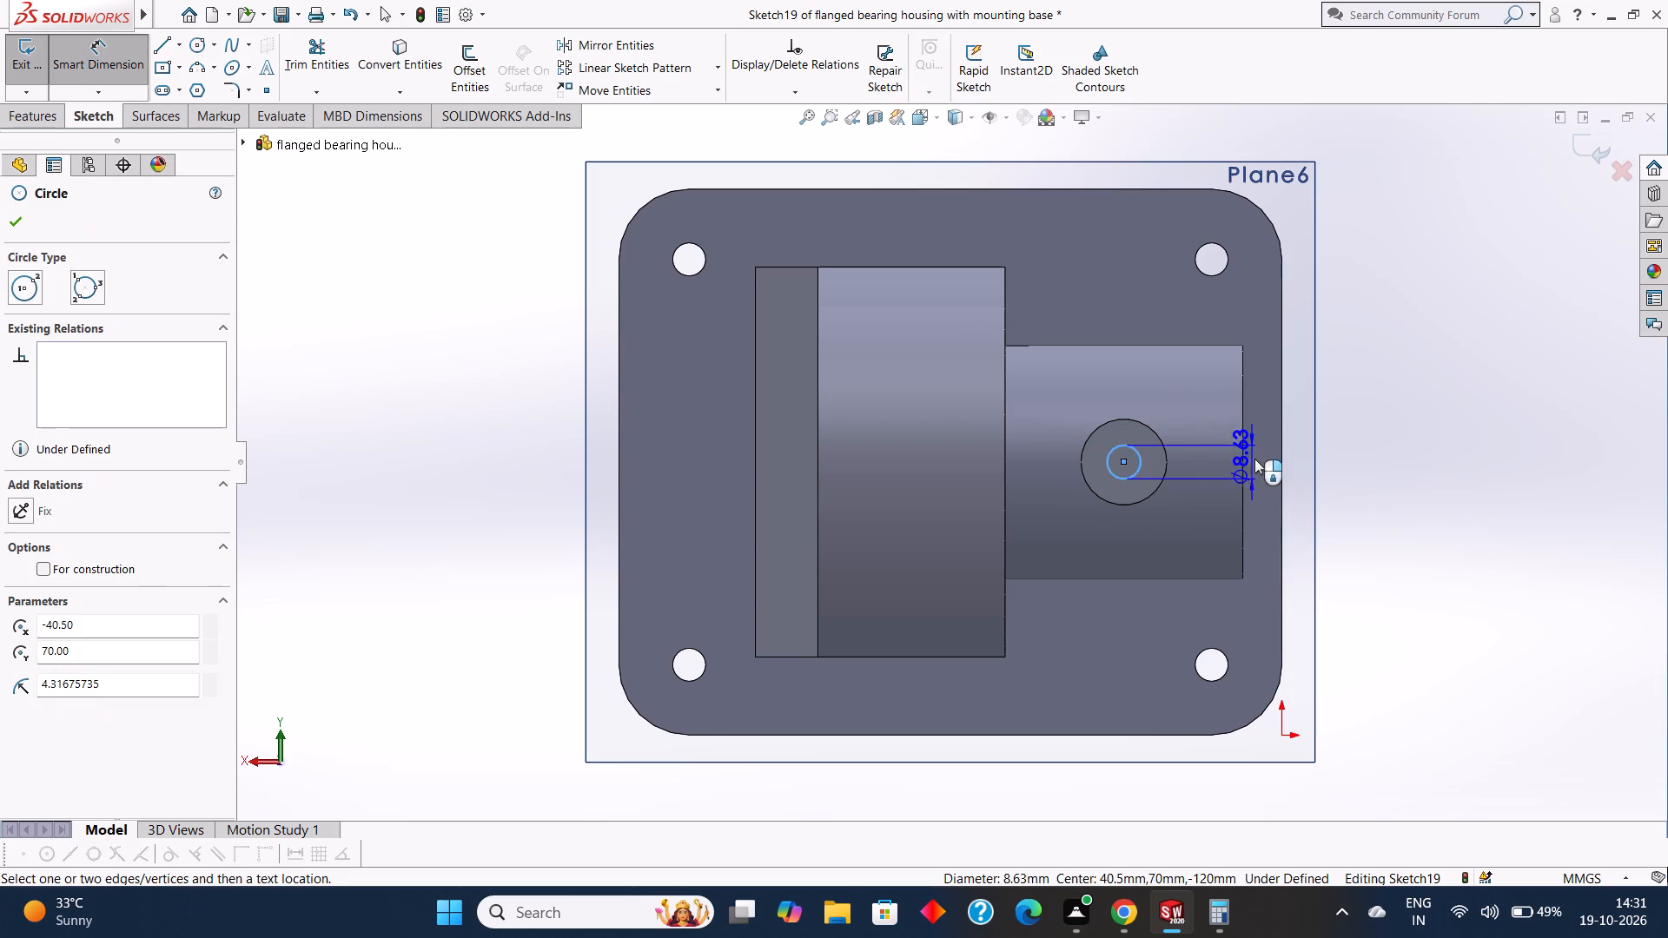
pyautogui.click(1376, 454)
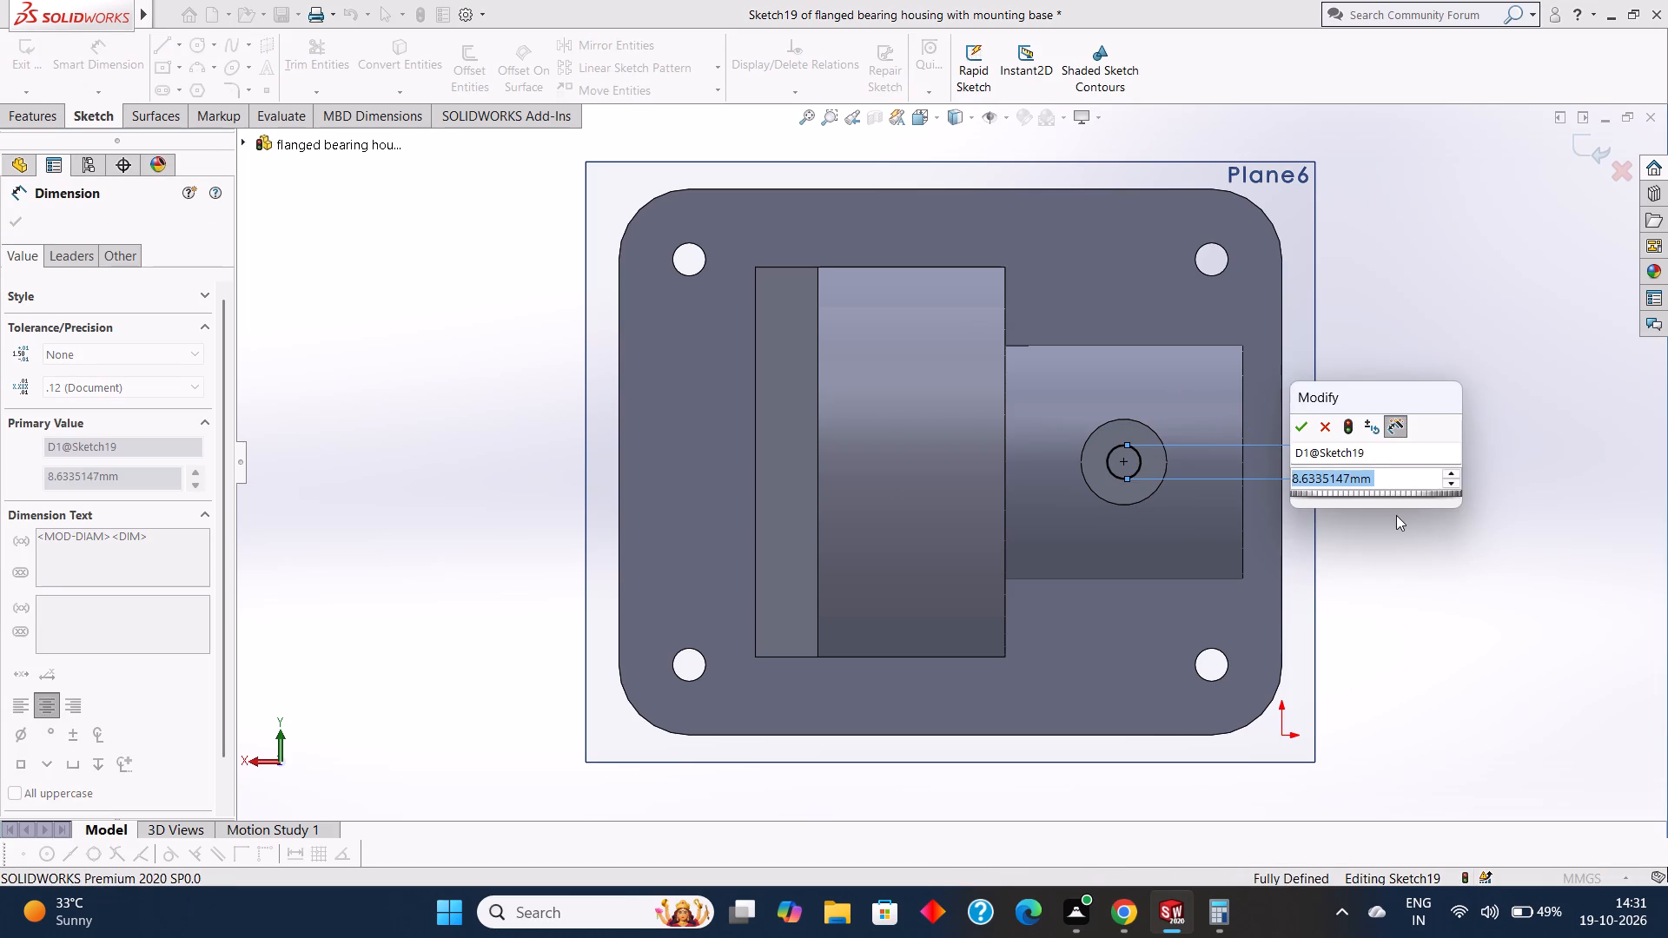
pyautogui.write('10')
pyautogui.press('Return')
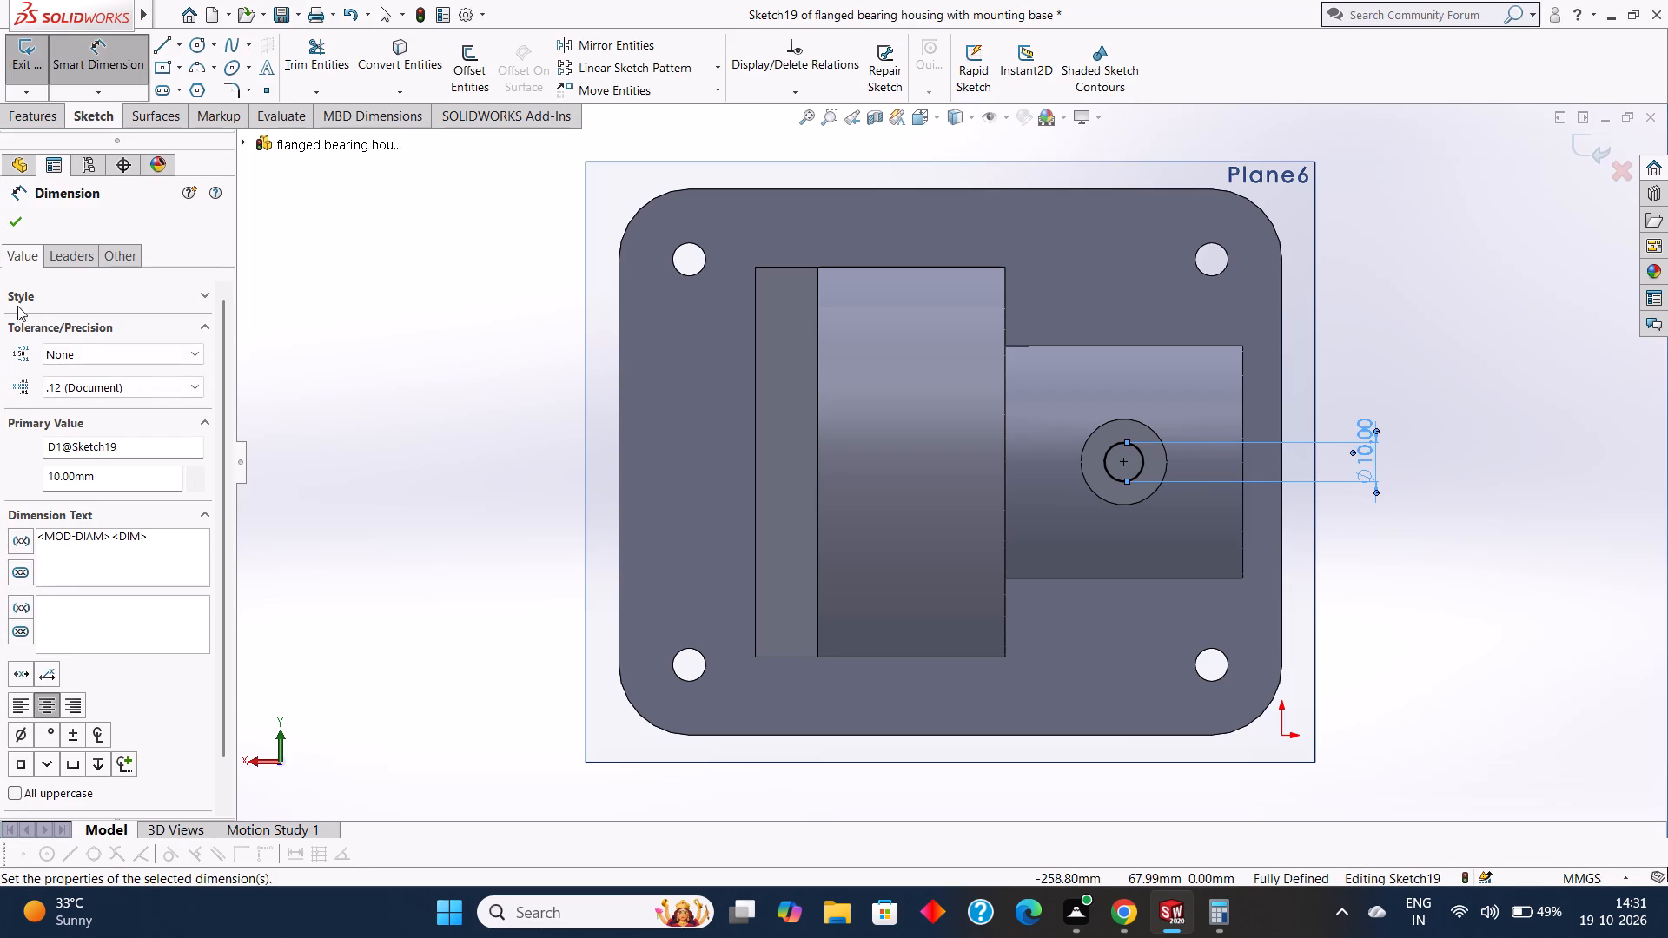
pyautogui.click(10, 220)
# Cut-extrude the 10 mm circle as a blind 10 mm deep hole into the round boss.
pyautogui.click(30, 122)
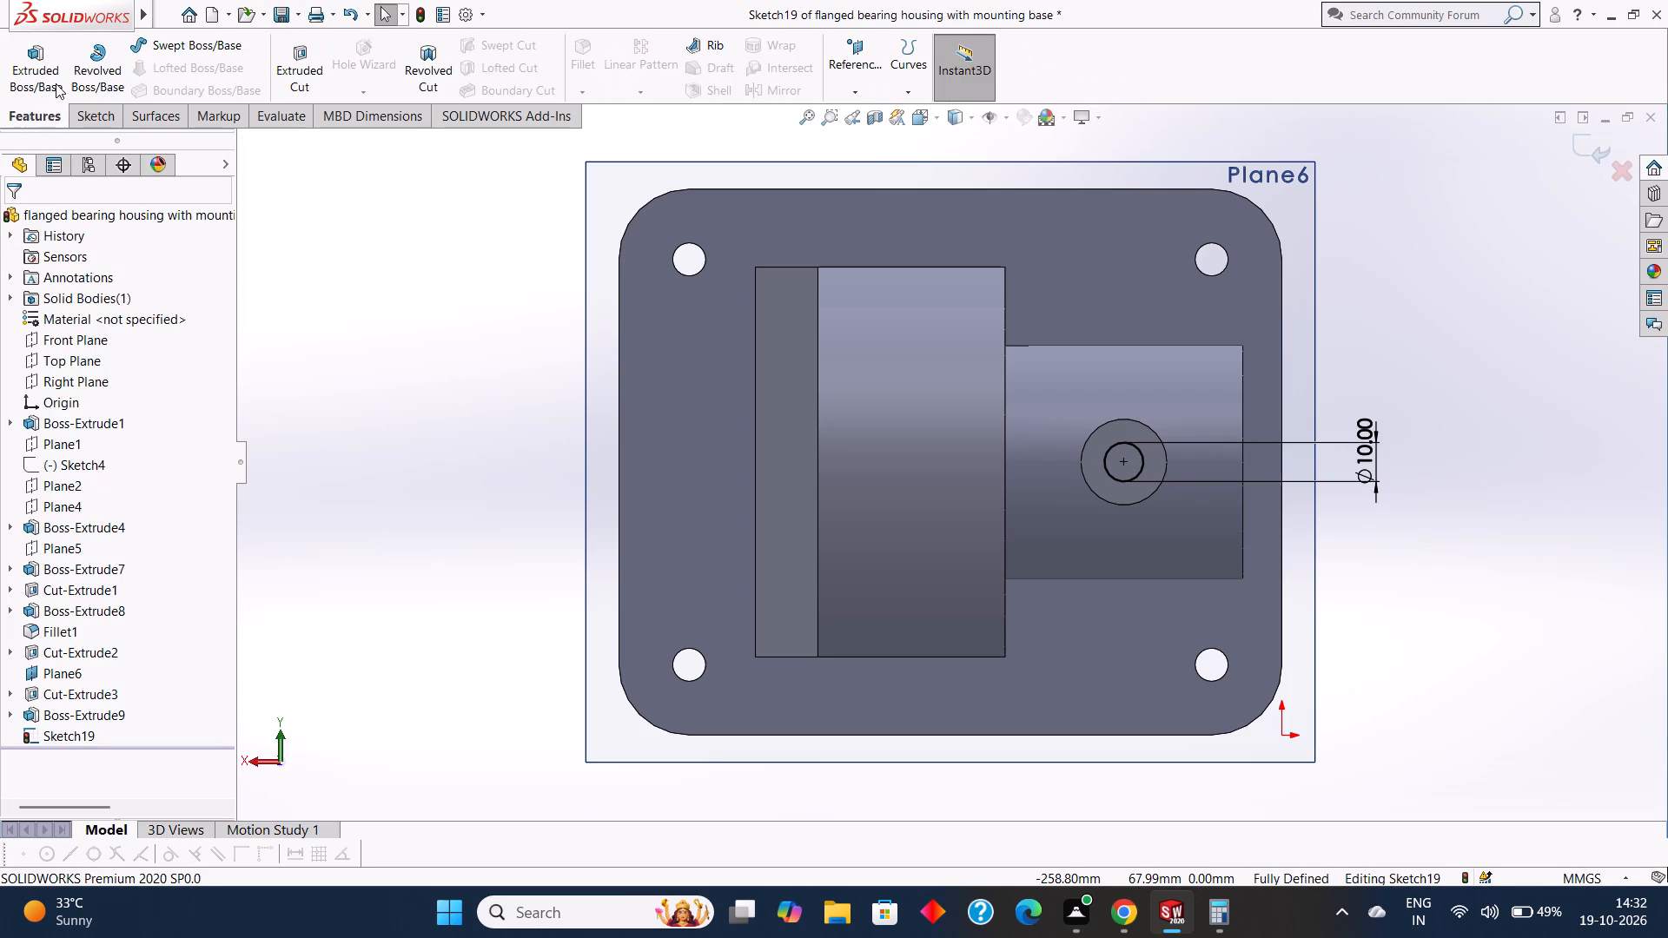
pyautogui.click(302, 65)
pyautogui.moveTo(421, 428); pyautogui.dragTo(429, 310, button='middle')
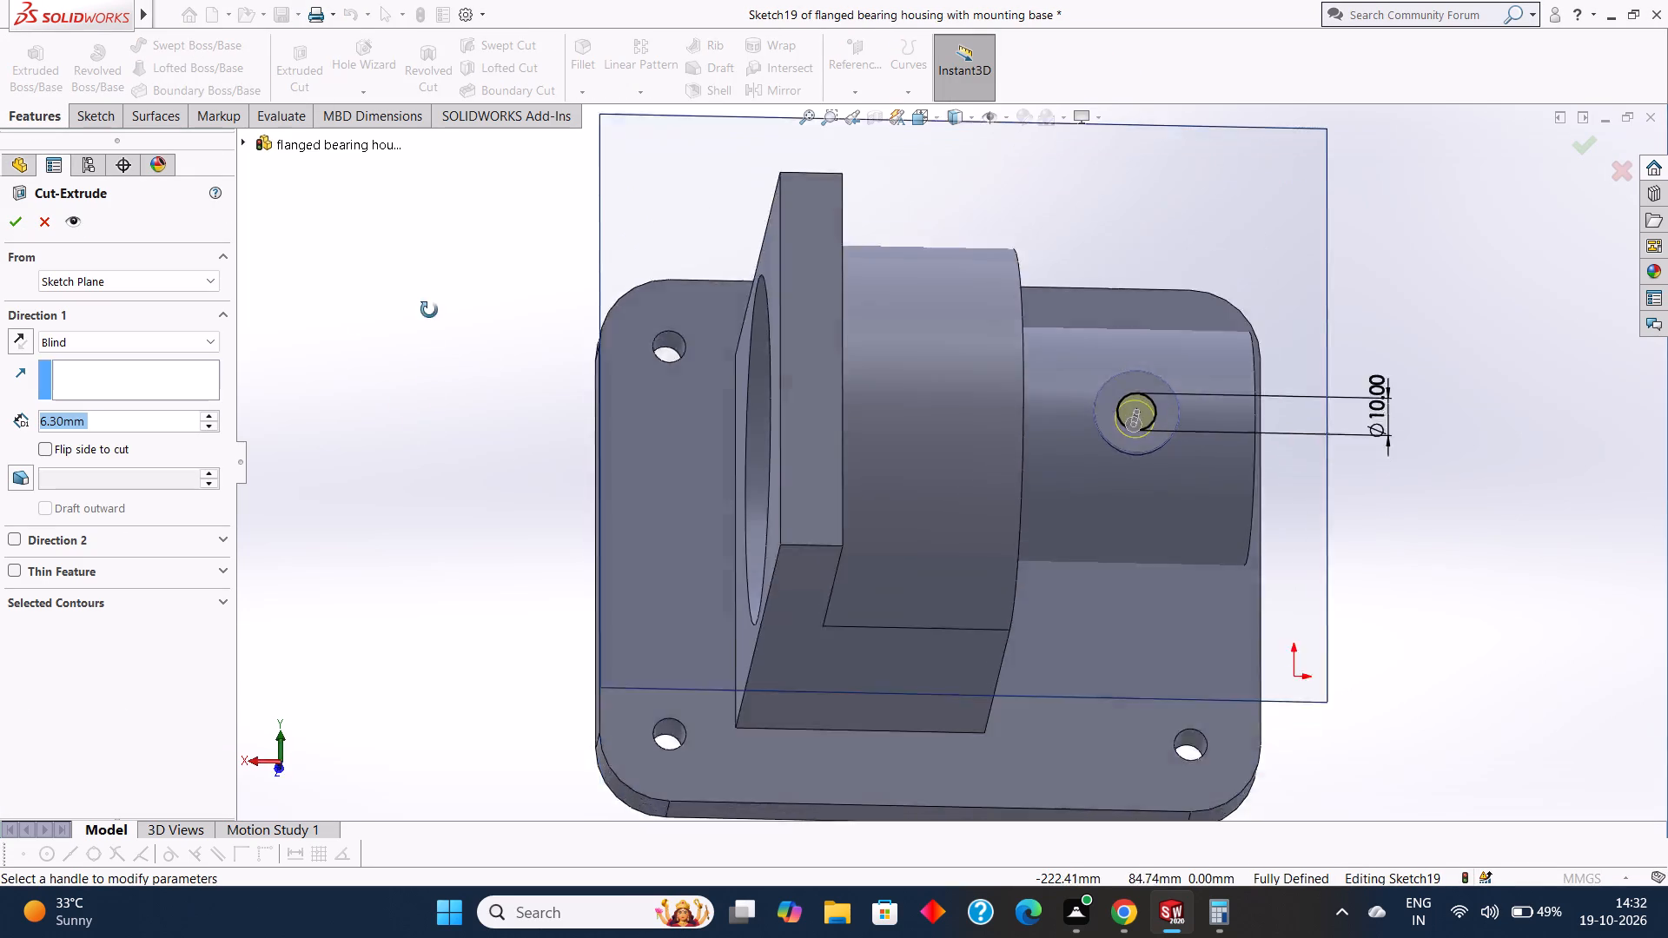
pyautogui.moveTo(429, 310); pyautogui.dragTo(424, 203, button='middle')
pyautogui.click(109, 413)
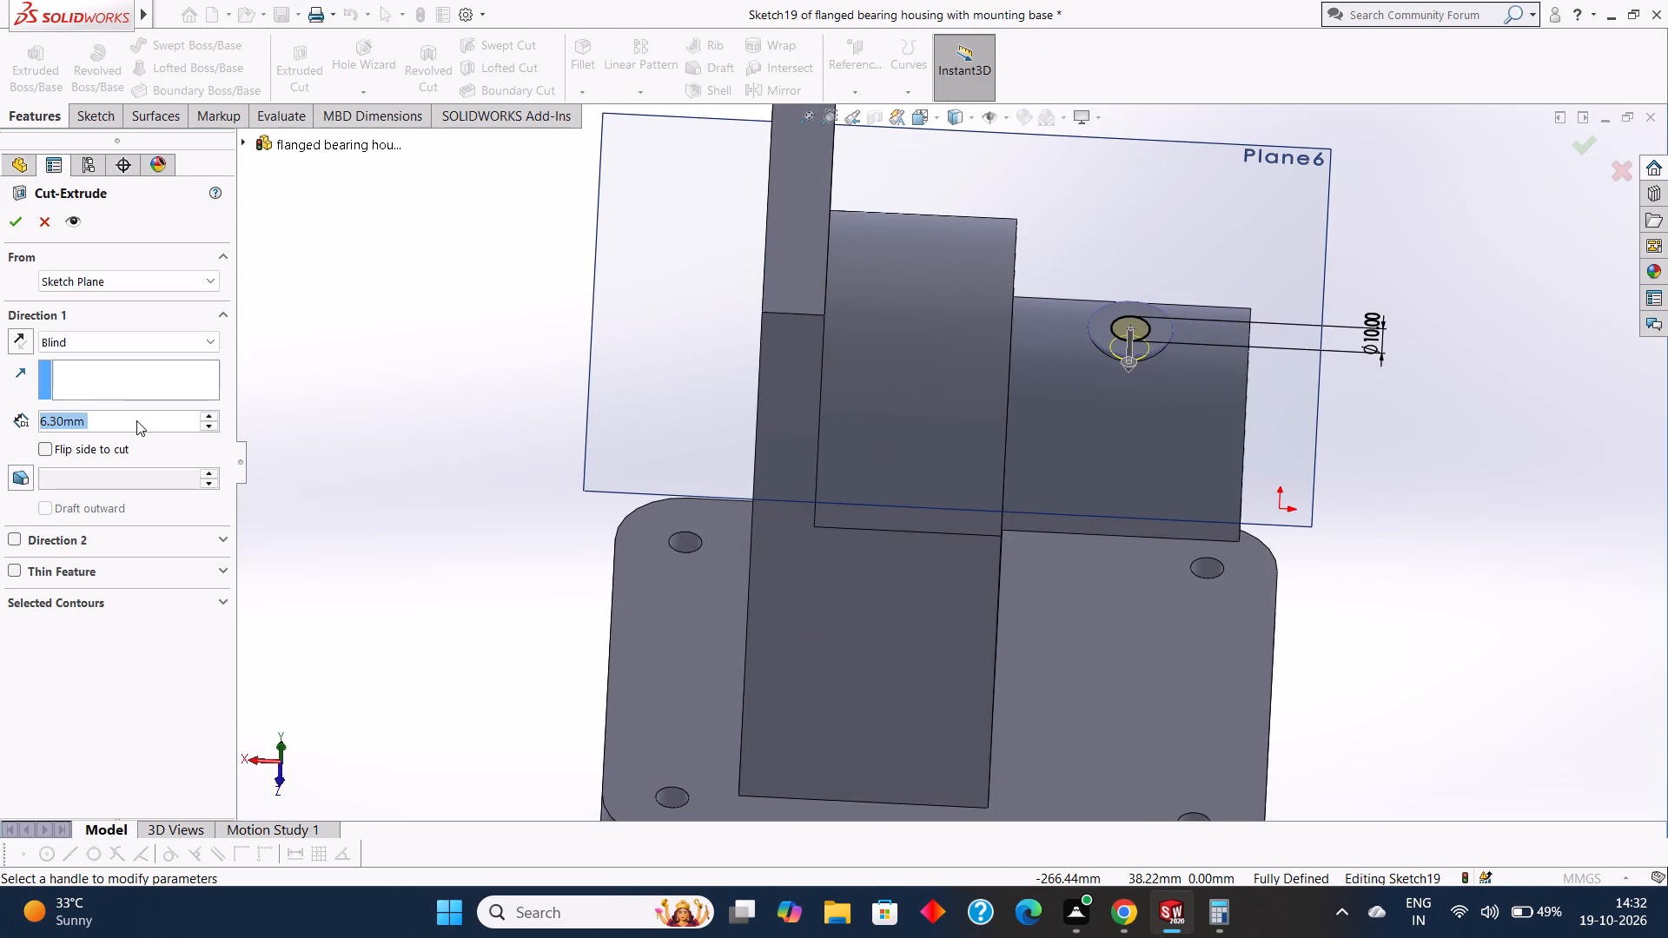
pyautogui.moveTo(139, 419); pyautogui.dragTo(33, 418)
pyautogui.write('10')
pyautogui.press('Return')
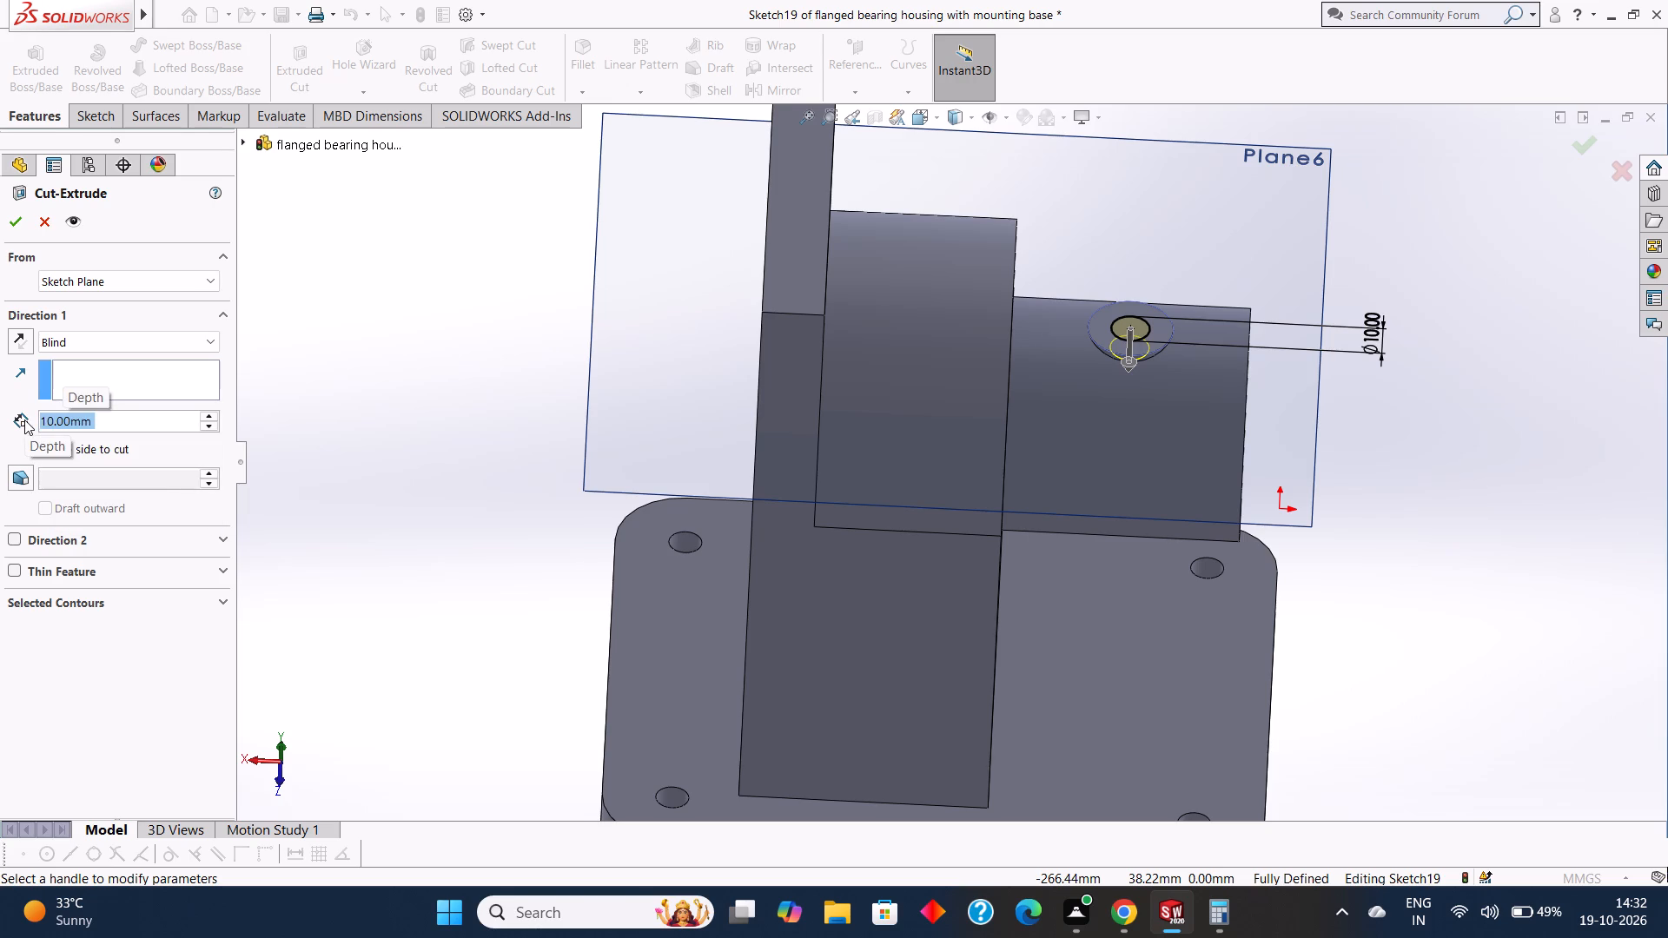
pyautogui.click(17, 220)
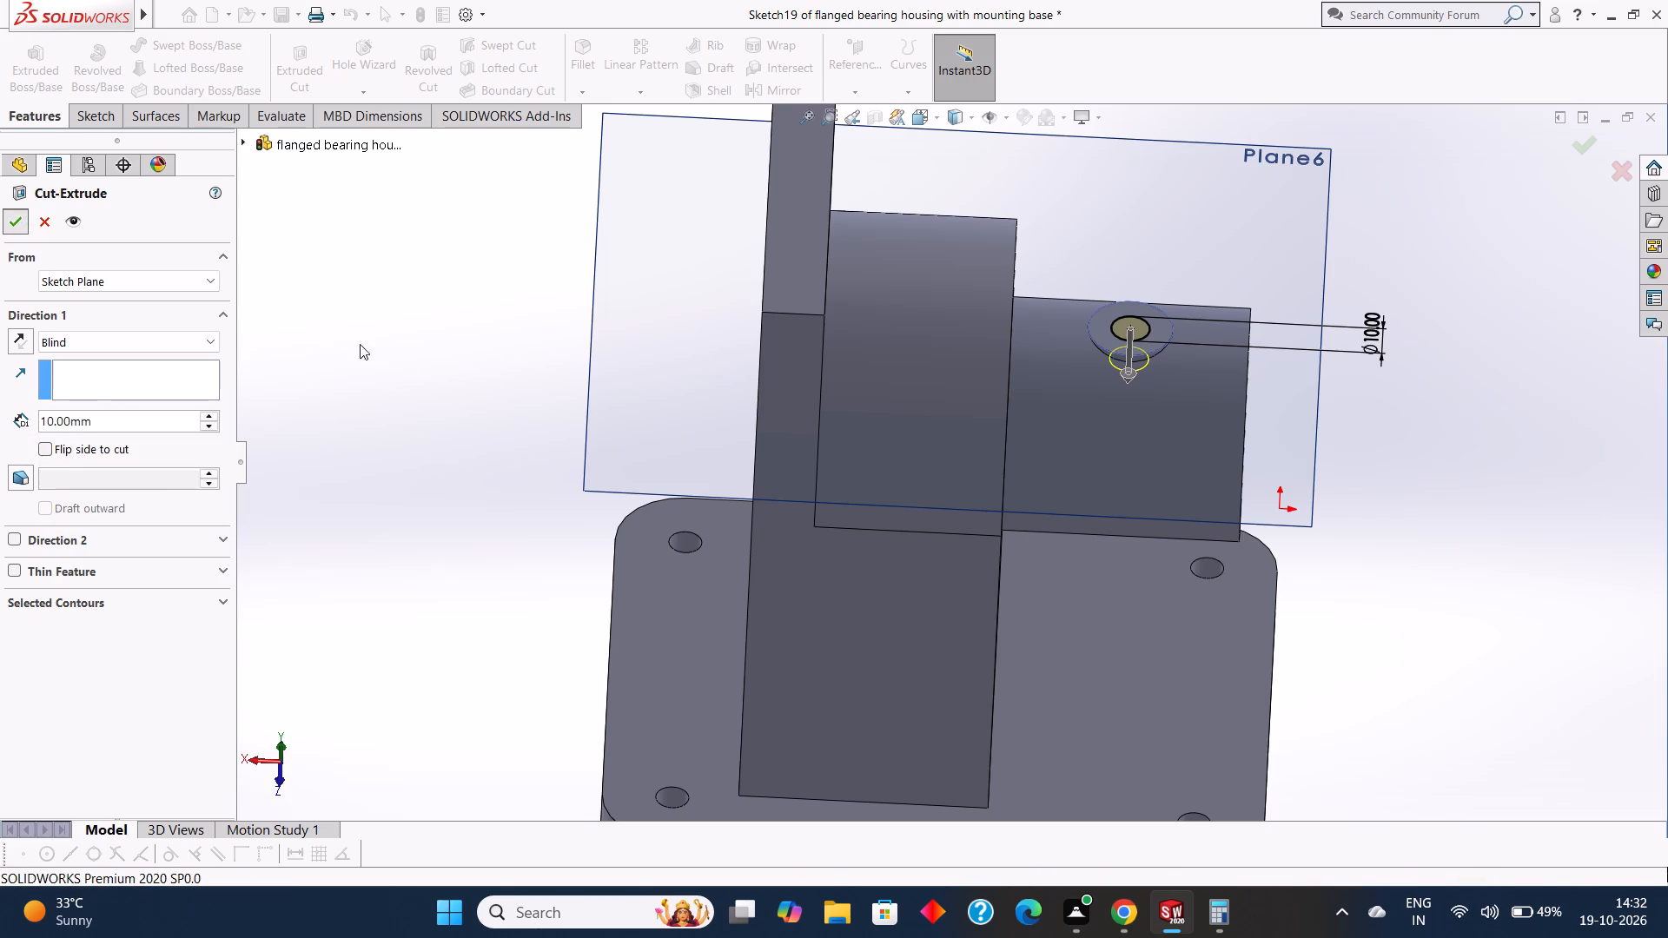
pyautogui.click(423, 374)
# Hide the reference plane Plane6.
pyautogui.moveTo(465, 398); pyautogui.dragTo(461, 278, button='middle')
pyautogui.scroll(3, 453, 312)
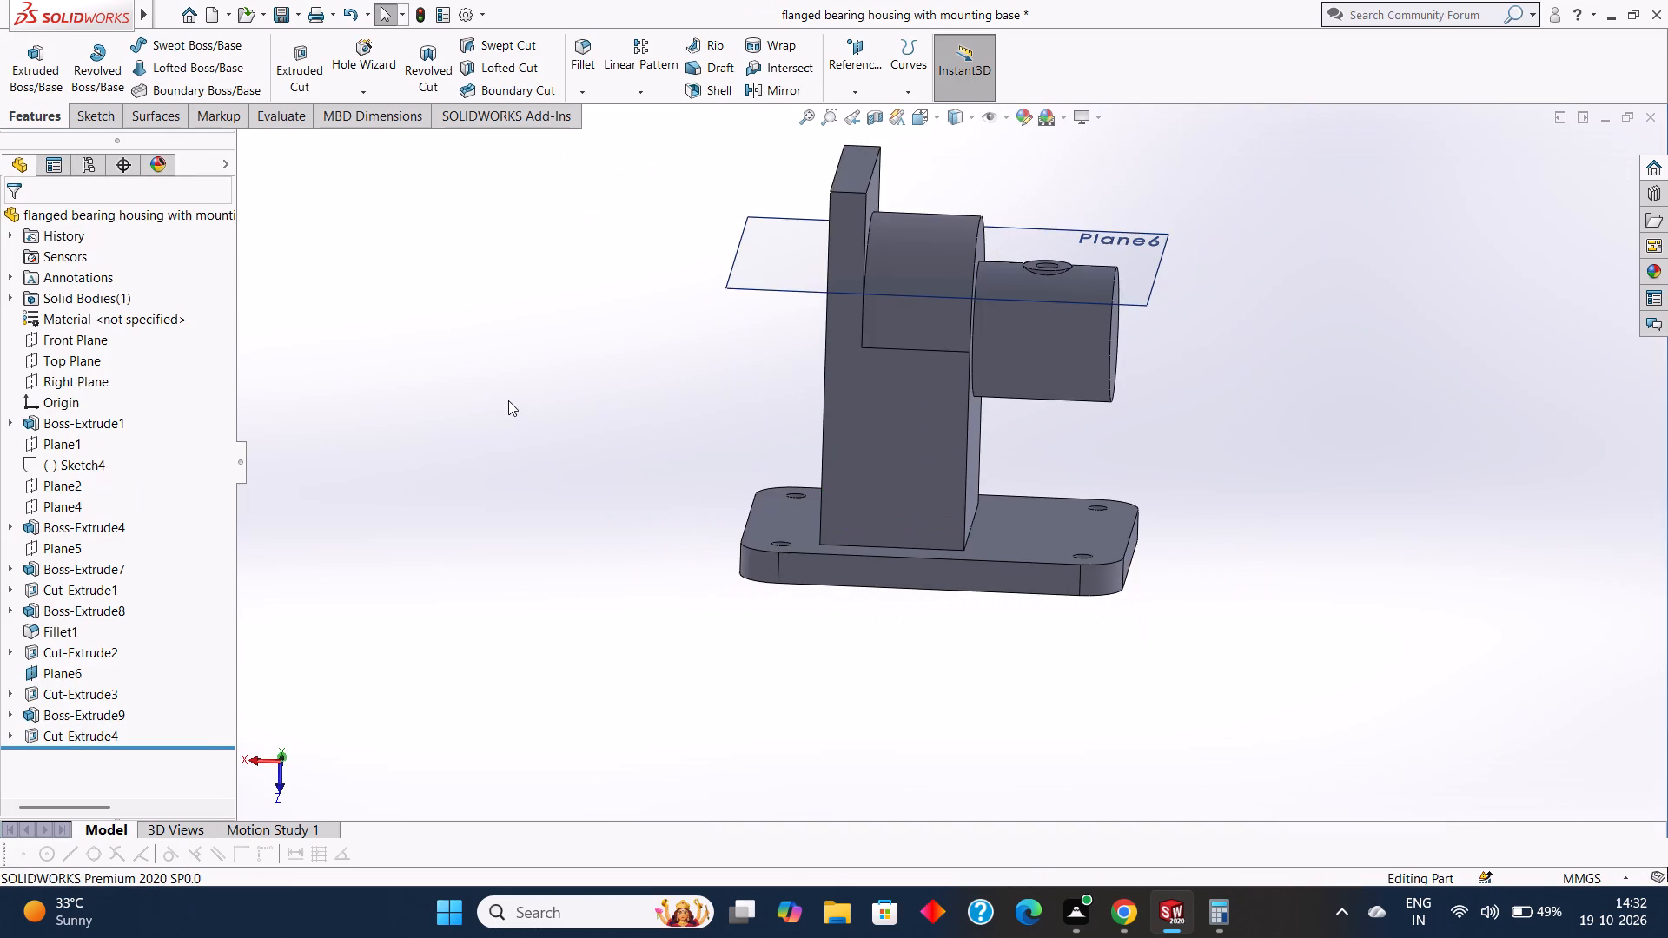
pyautogui.moveTo(509, 395); pyautogui.dragTo(533, 389, button='middle')
pyautogui.moveTo(520, 378); pyautogui.dragTo(520, 379, button='middle')
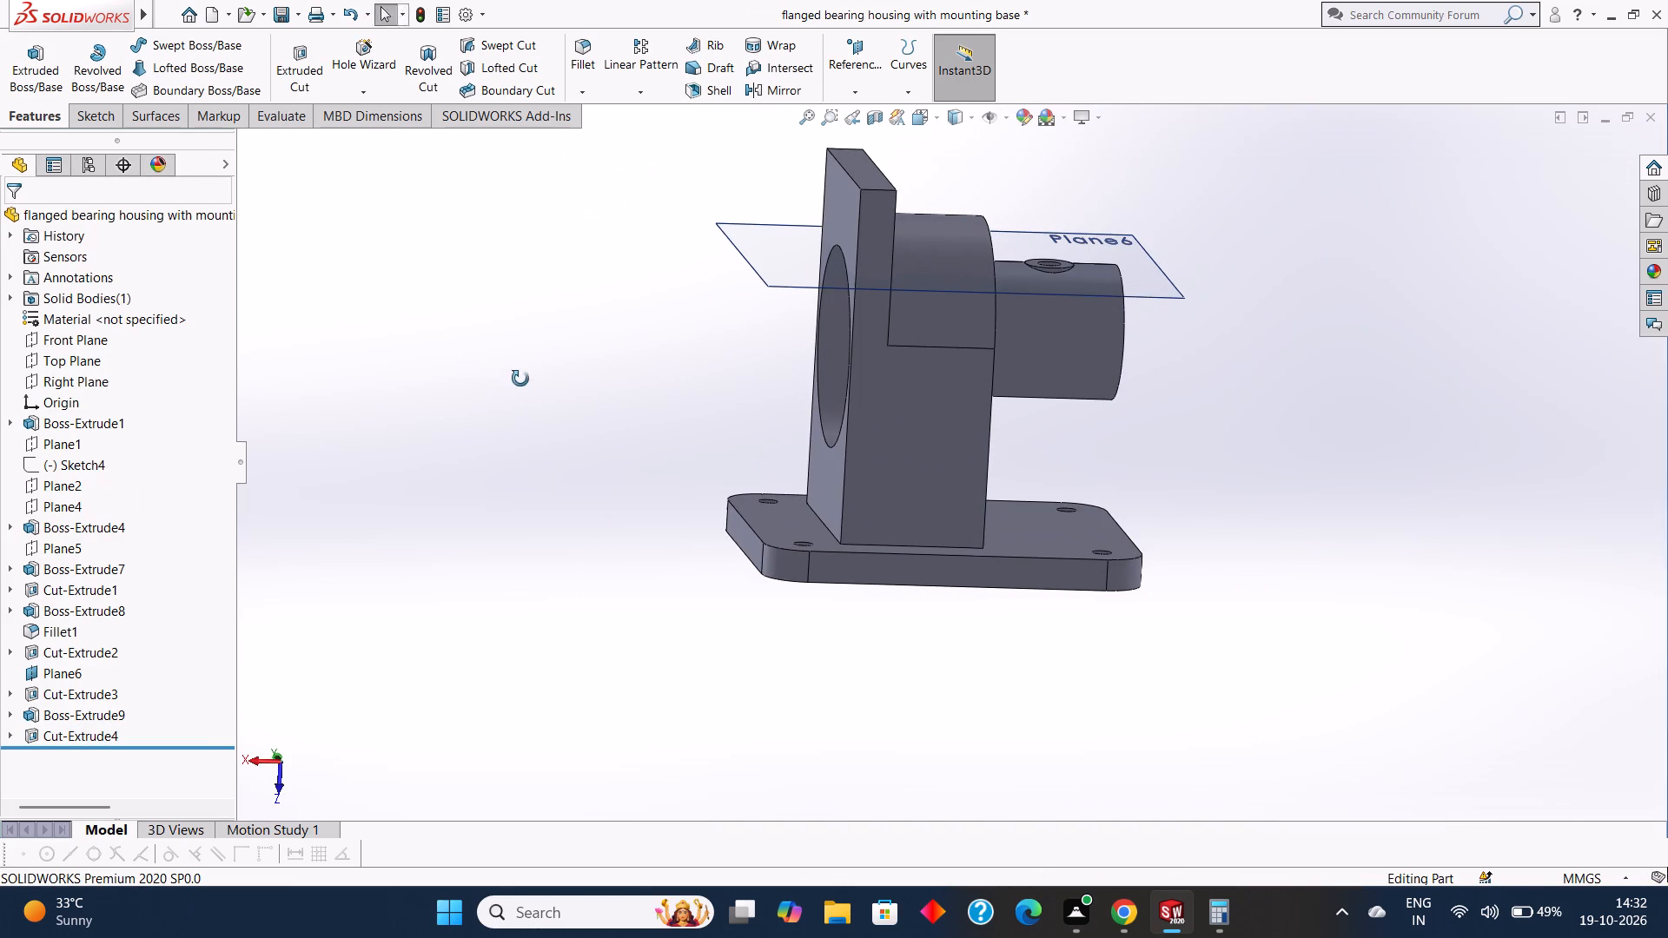
pyautogui.moveTo(520, 379); pyautogui.dragTo(520, 466, button='middle')
pyautogui.scroll(-3, 1067, 272)
pyautogui.moveTo(1251, 374); pyautogui.dragTo(1218, 306, button='middle')
pyautogui.rightClick(1191, 255)
pyautogui.click(1258, 229)
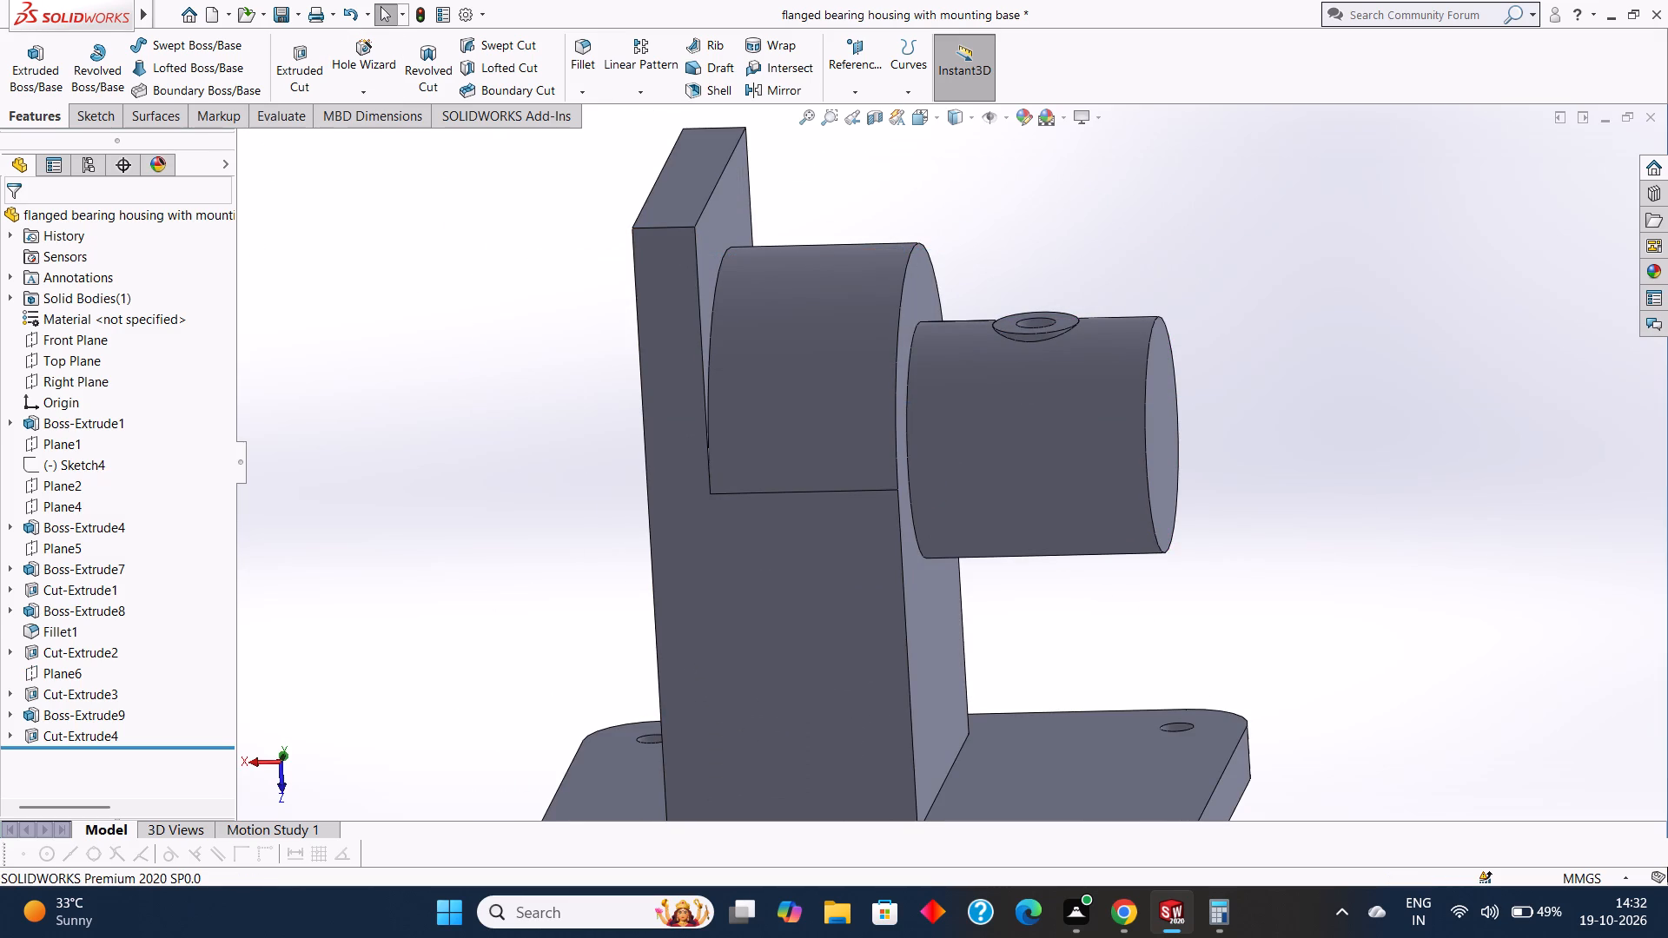
# Fillet the edge where the drilled round boss meets the smaller cylinder with a symmetric 3 mm radius.
pyautogui.click(103, 116)
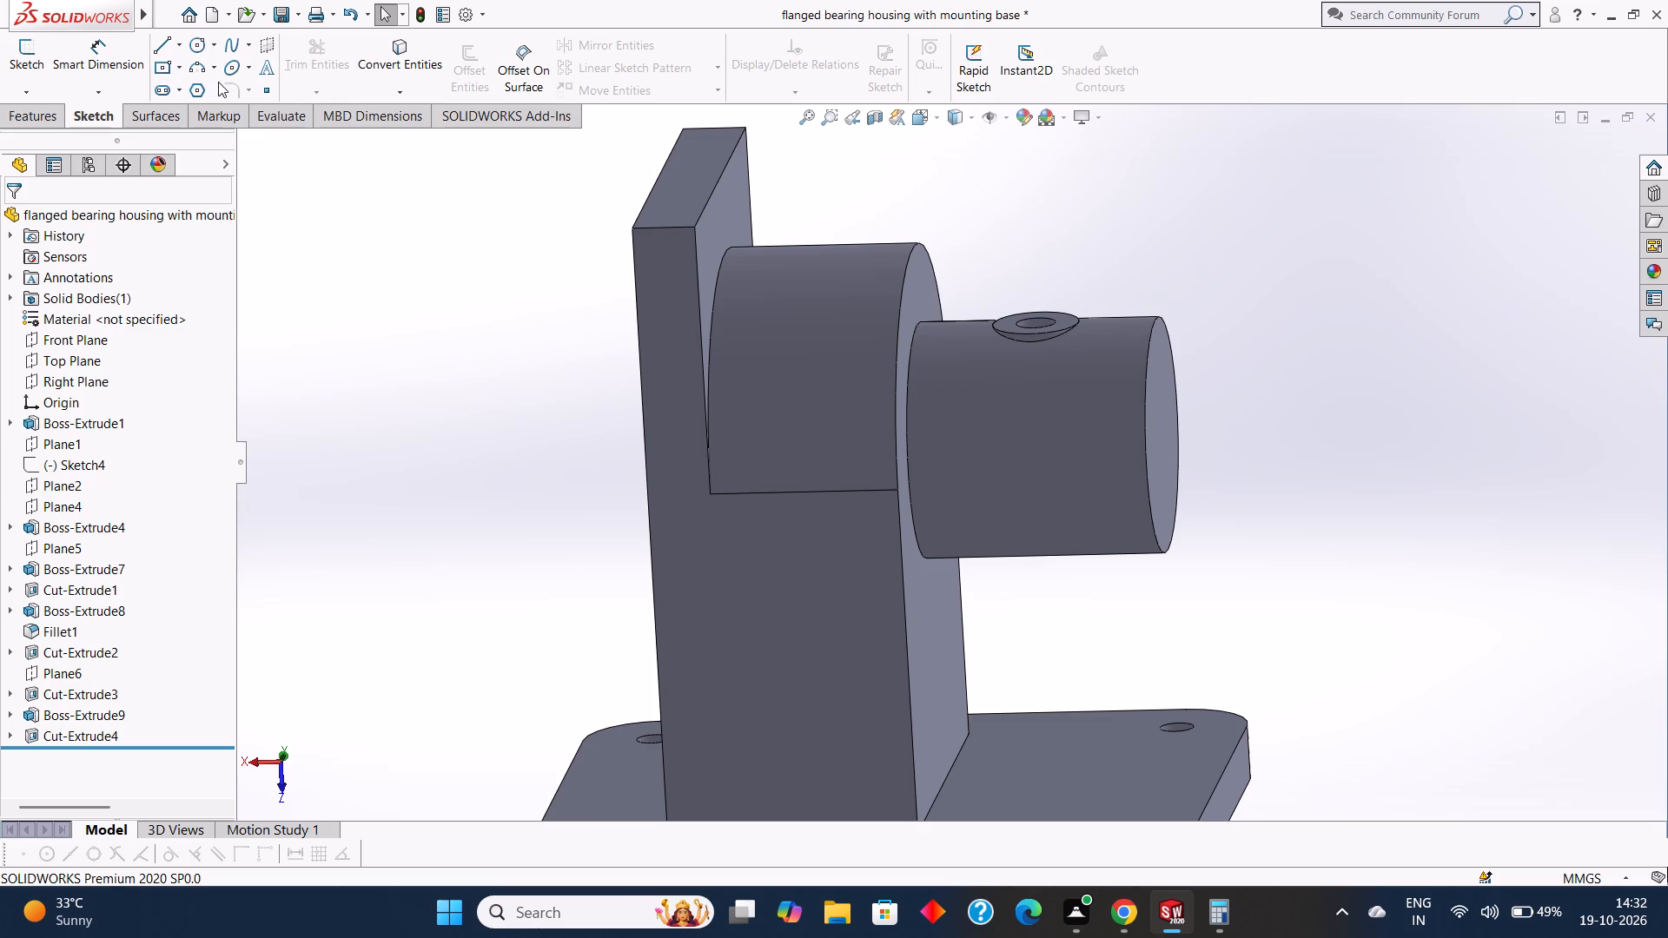
pyautogui.click(49, 114)
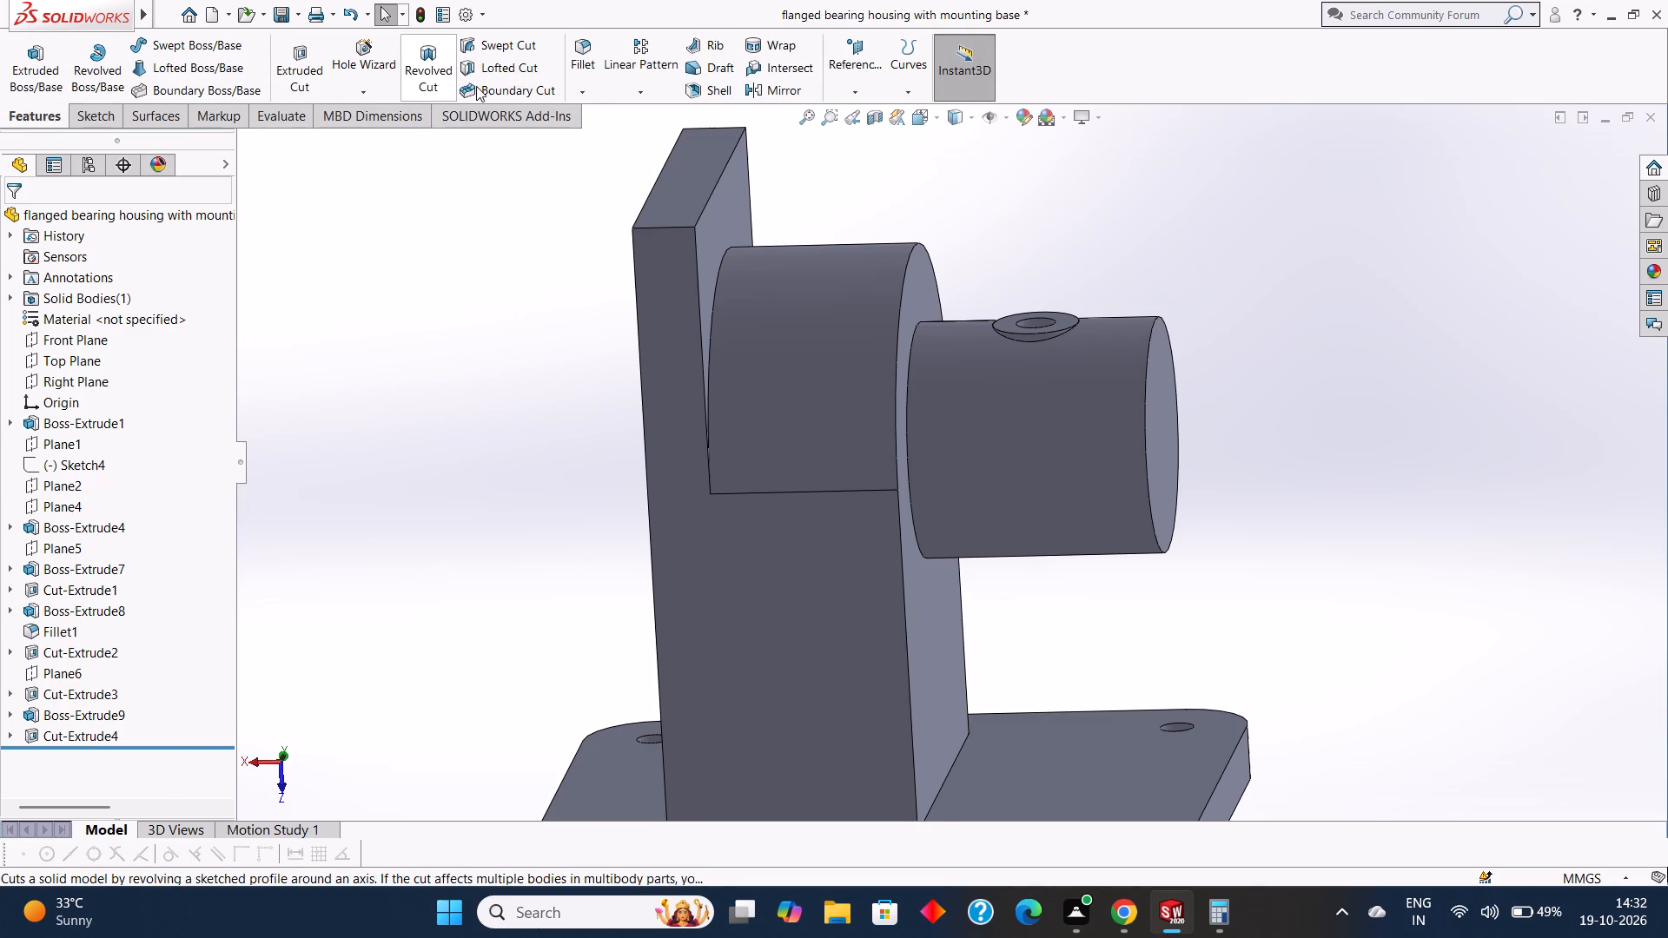
pyautogui.click(579, 93)
pyautogui.click(588, 96)
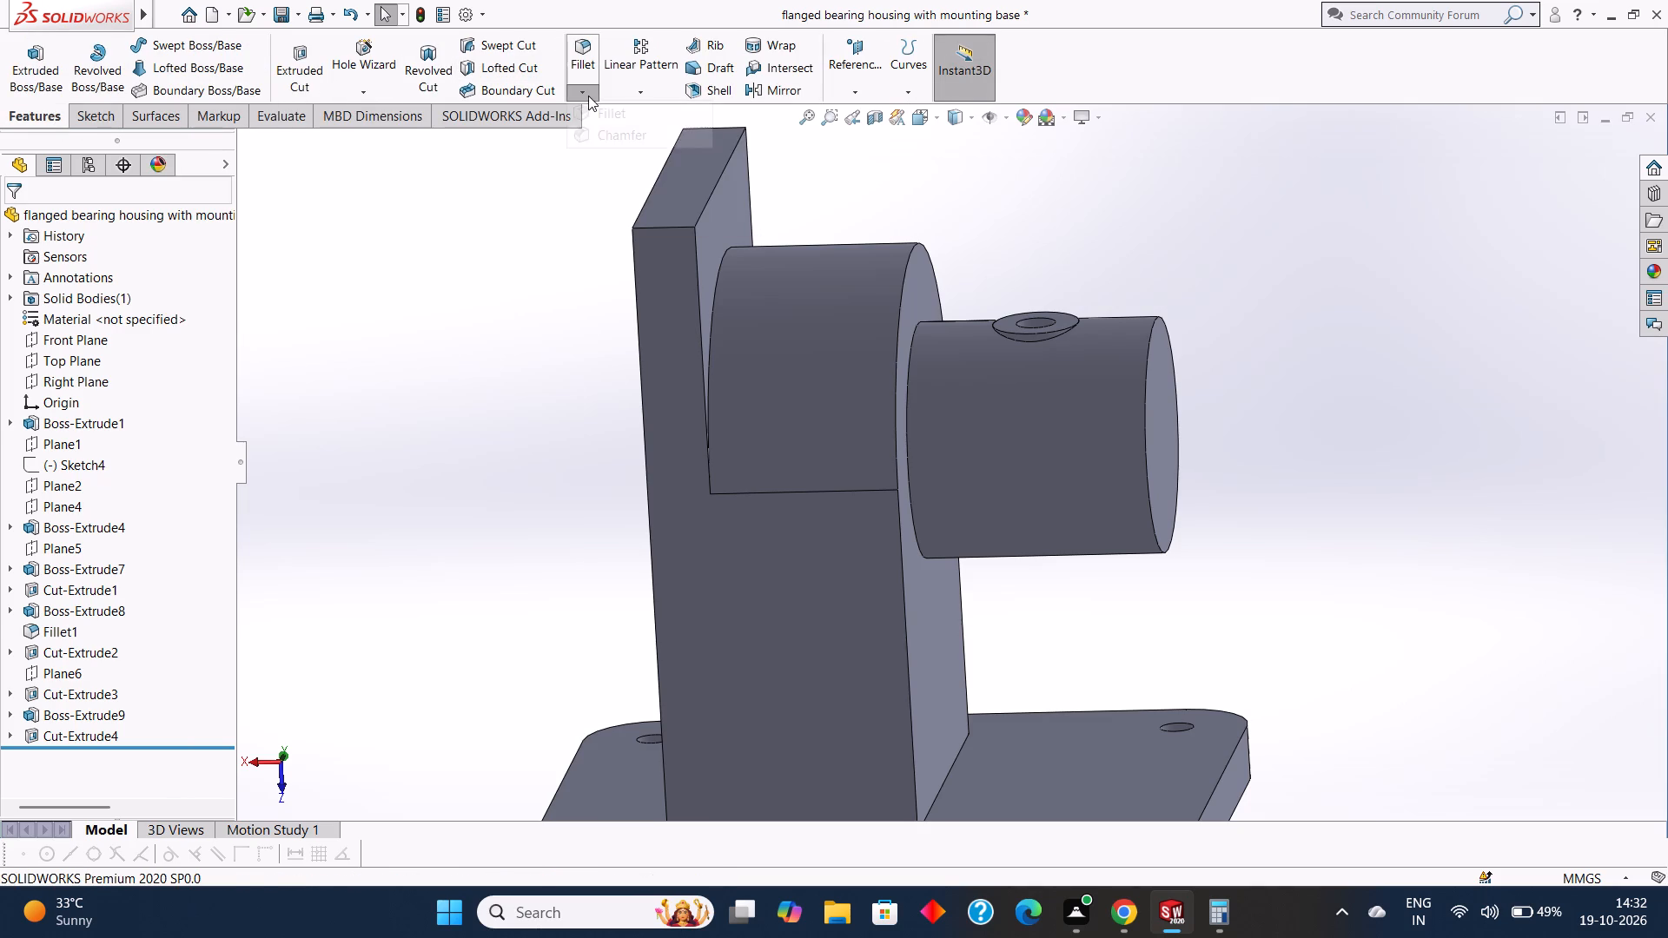
pyautogui.click(595, 109)
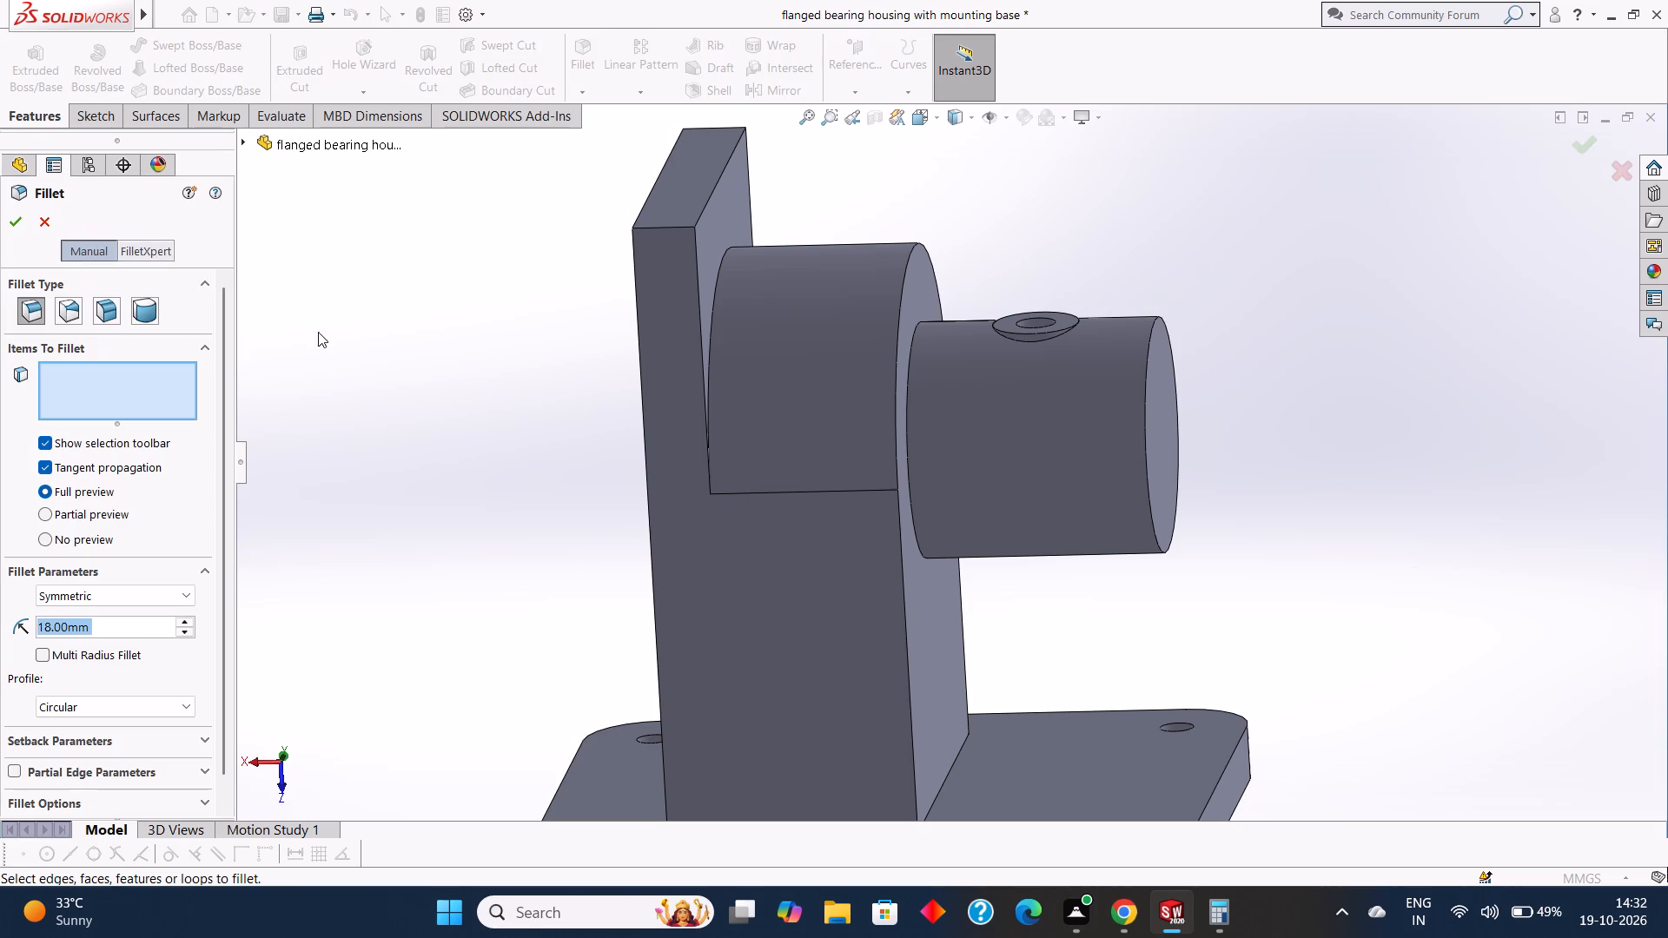
pyautogui.press('3')
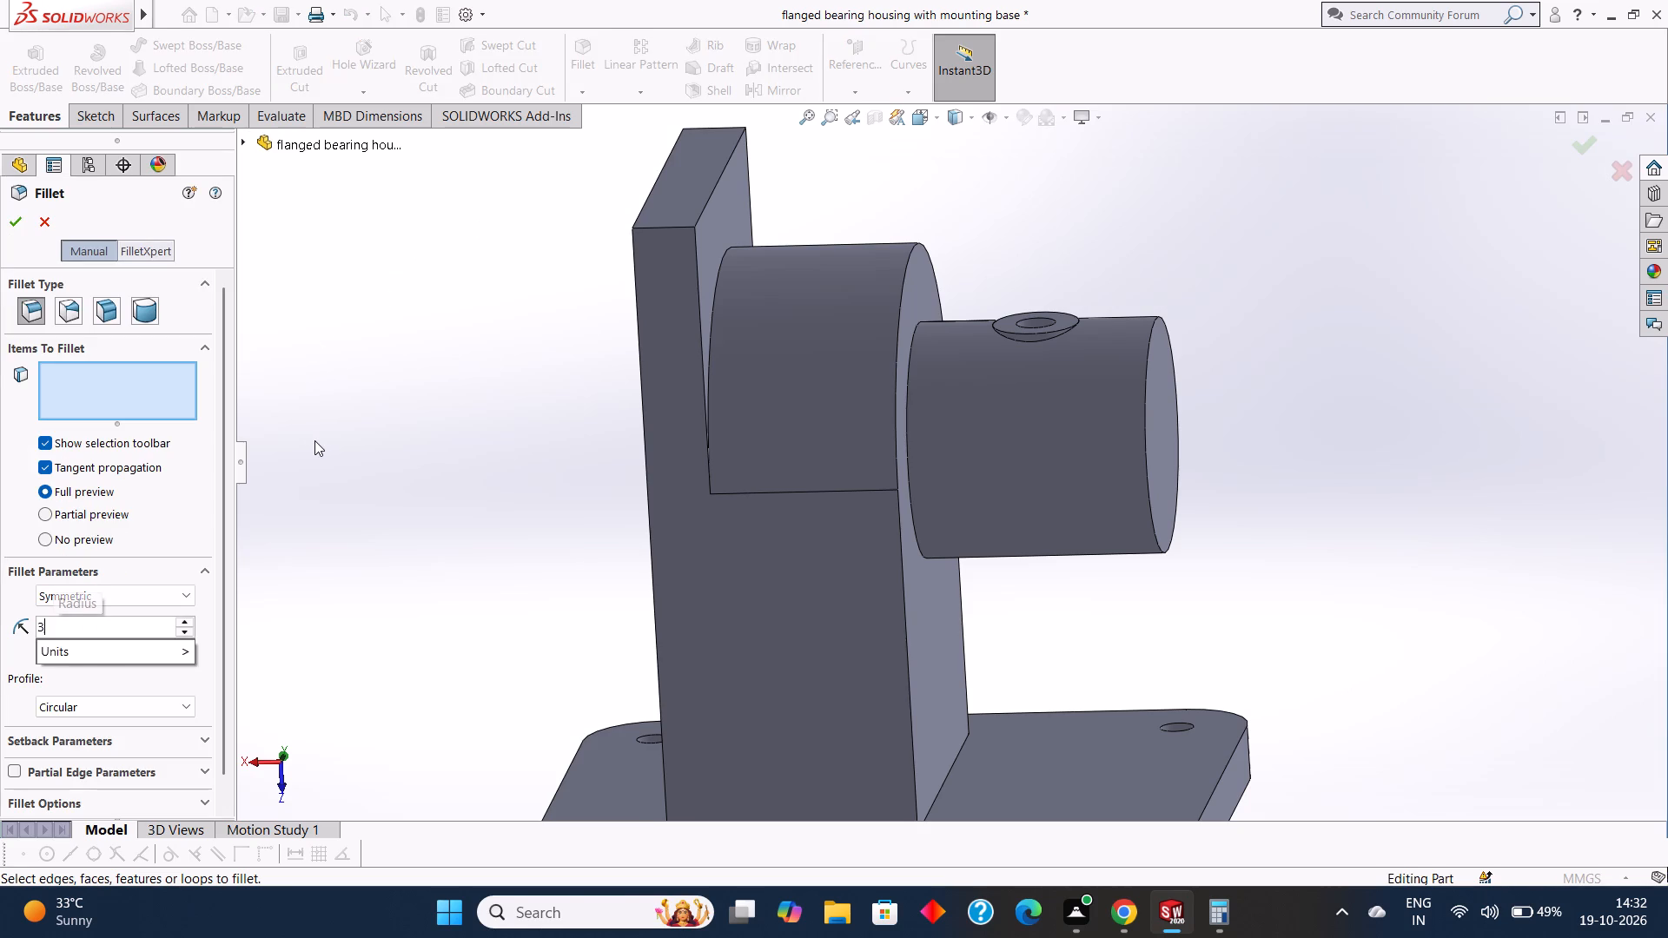
pyautogui.press('Return')
pyautogui.scroll(-2, 1029, 337)
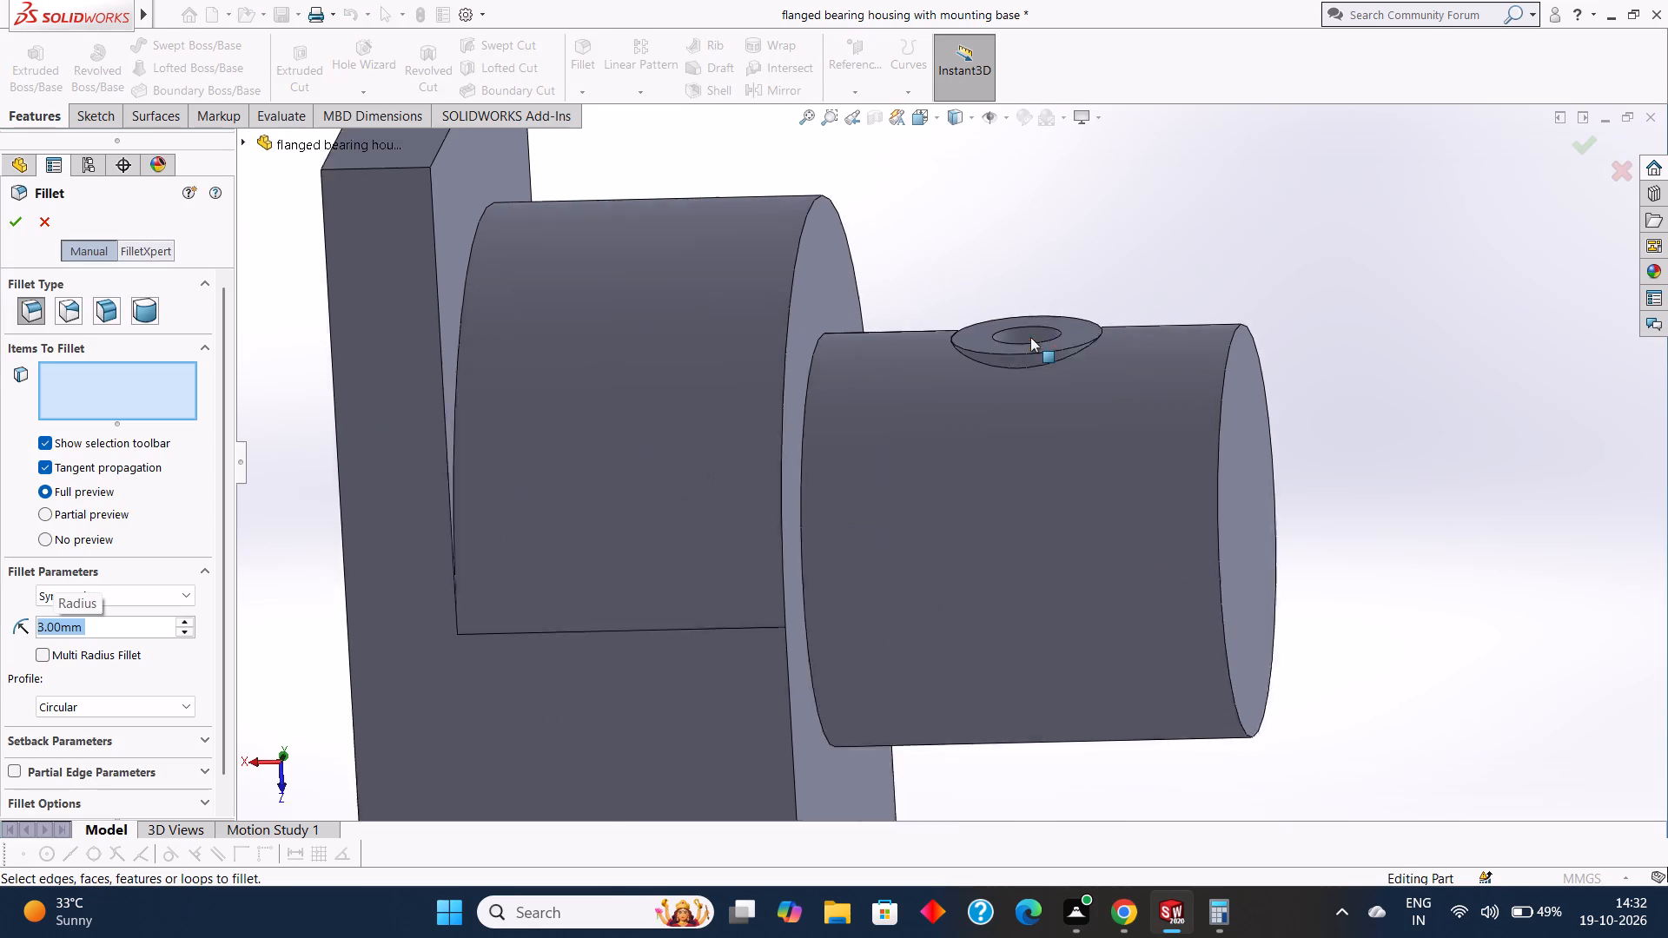
pyautogui.scroll(-4, 1030, 337)
pyautogui.click(1014, 393)
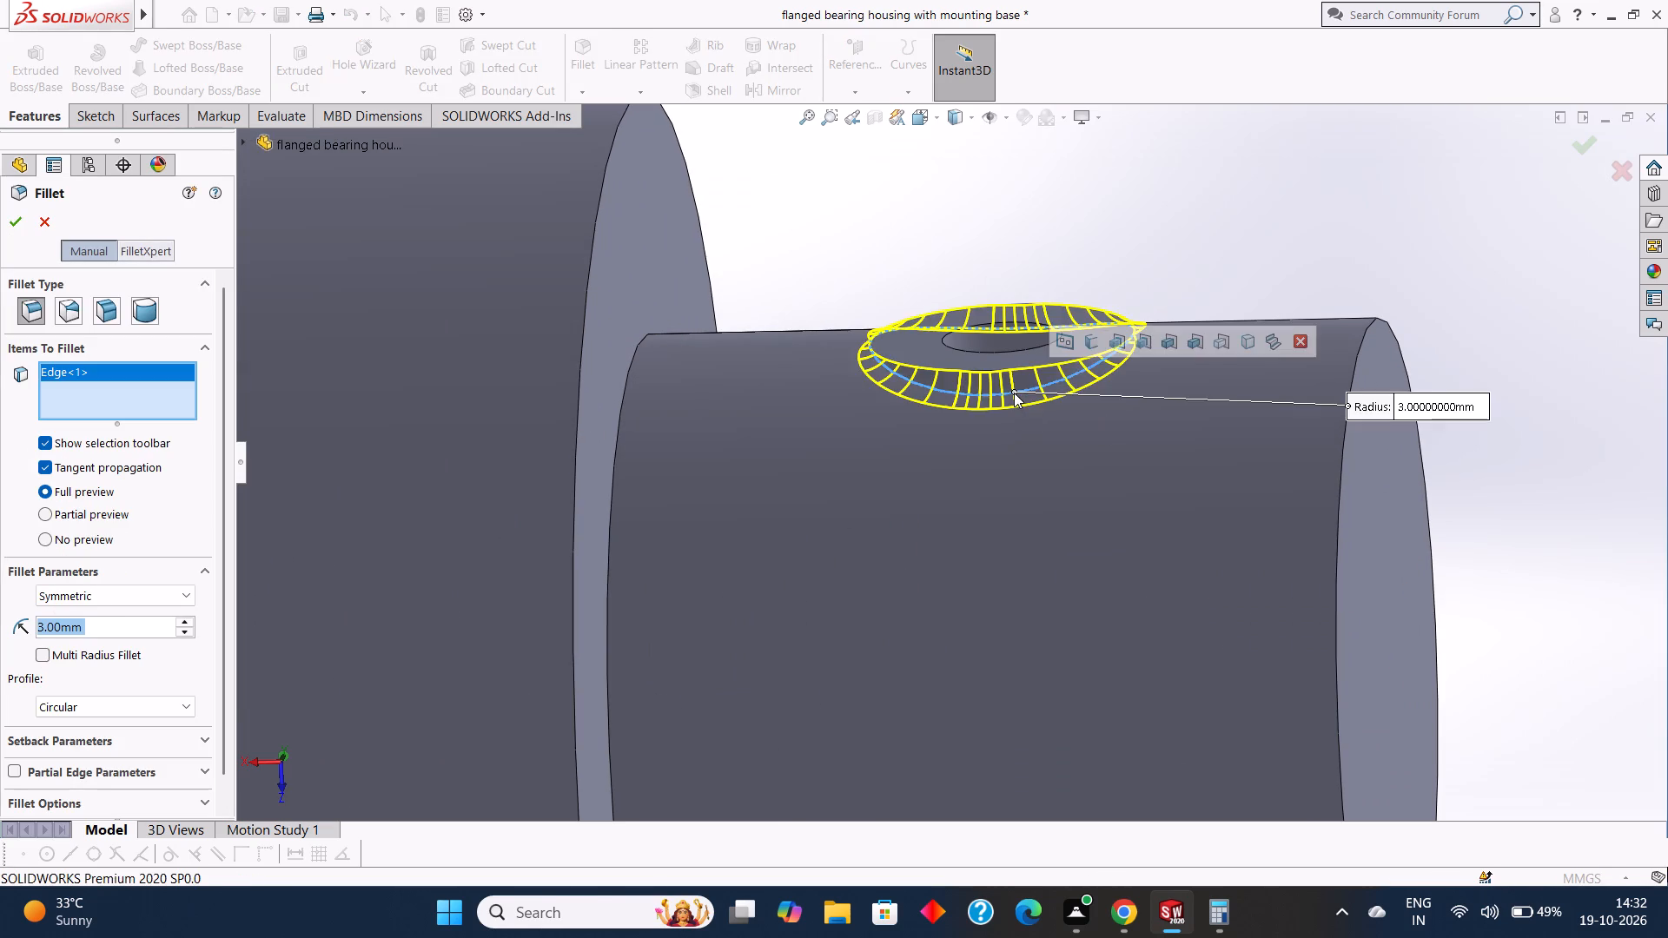
pyautogui.scroll(3, 1014, 393)
pyautogui.moveTo(1238, 291); pyautogui.dragTo(1248, 451, button='middle')
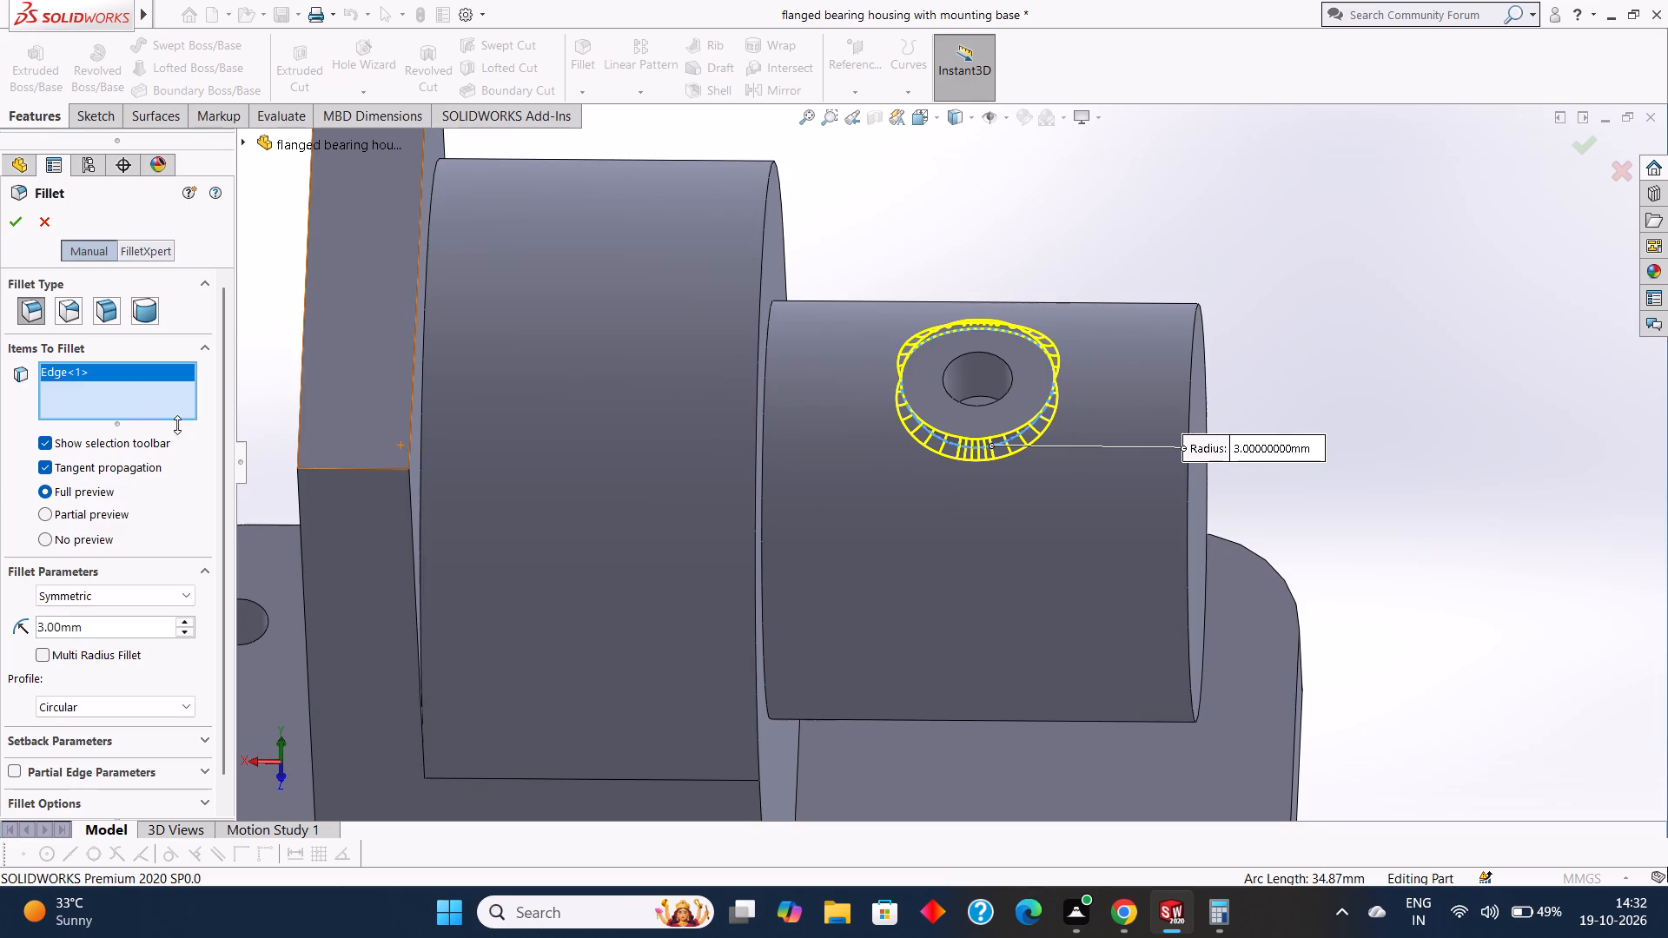
pyautogui.click(12, 228)
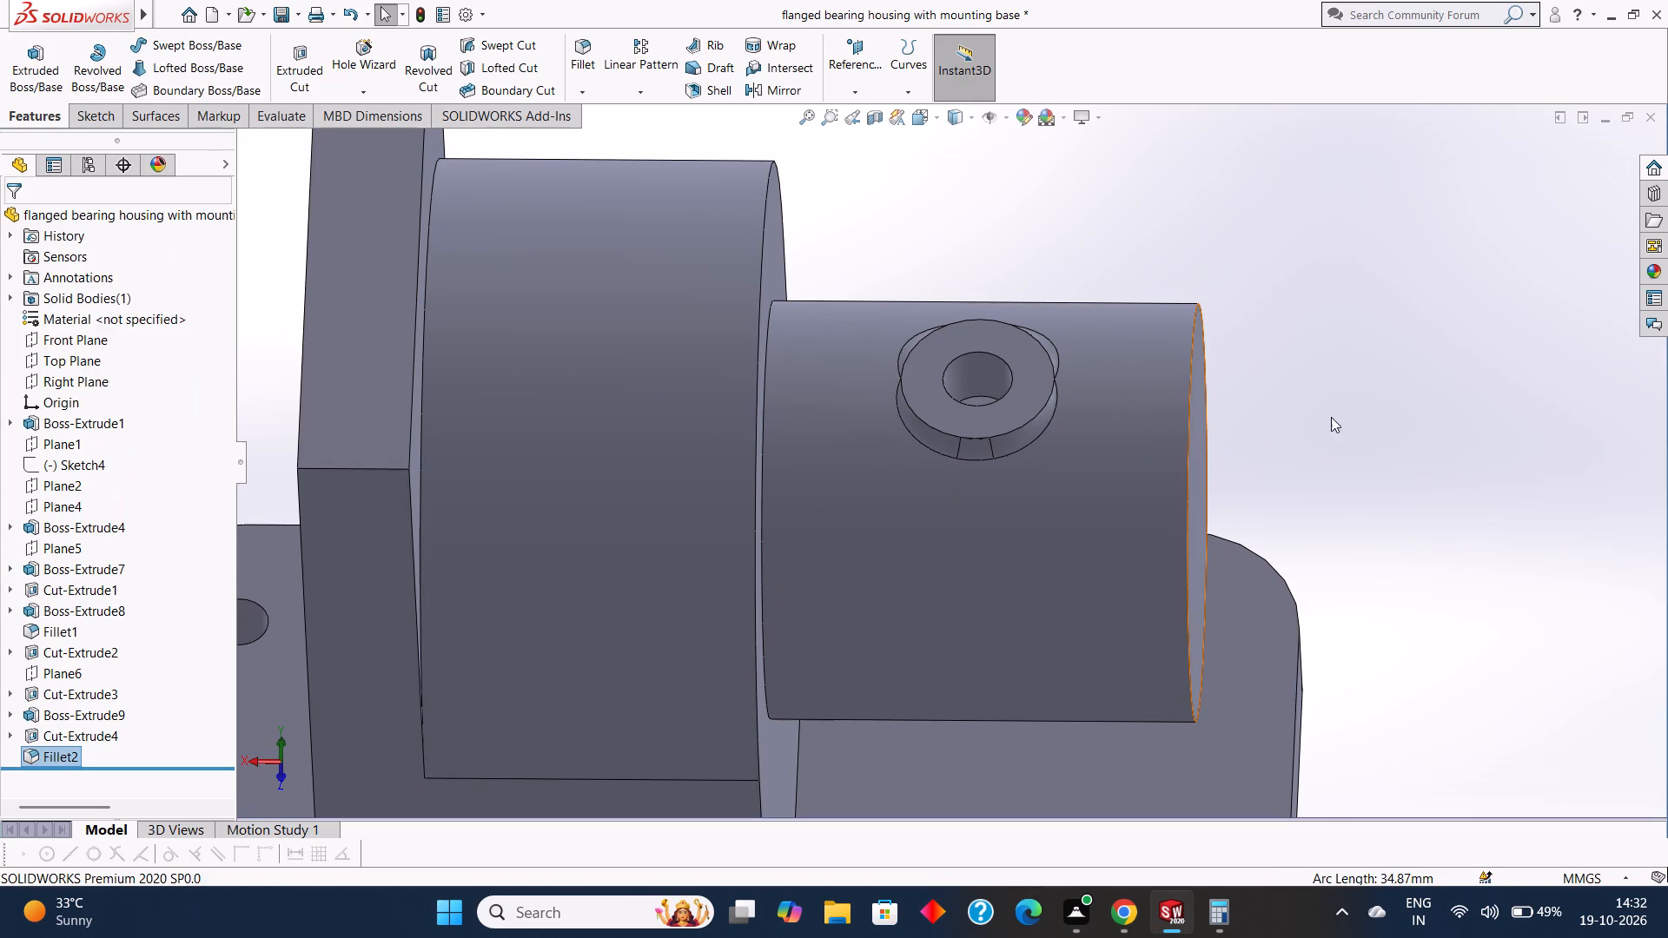
# Examine the filleted round boss and the whole housing from several angles.
pyautogui.click(1347, 421)
pyautogui.moveTo(1354, 410); pyautogui.dragTo(1340, 307, button='middle')
pyautogui.scroll(4, 1340, 307)
pyautogui.moveTo(1335, 367); pyautogui.dragTo(1342, 321, button='middle')
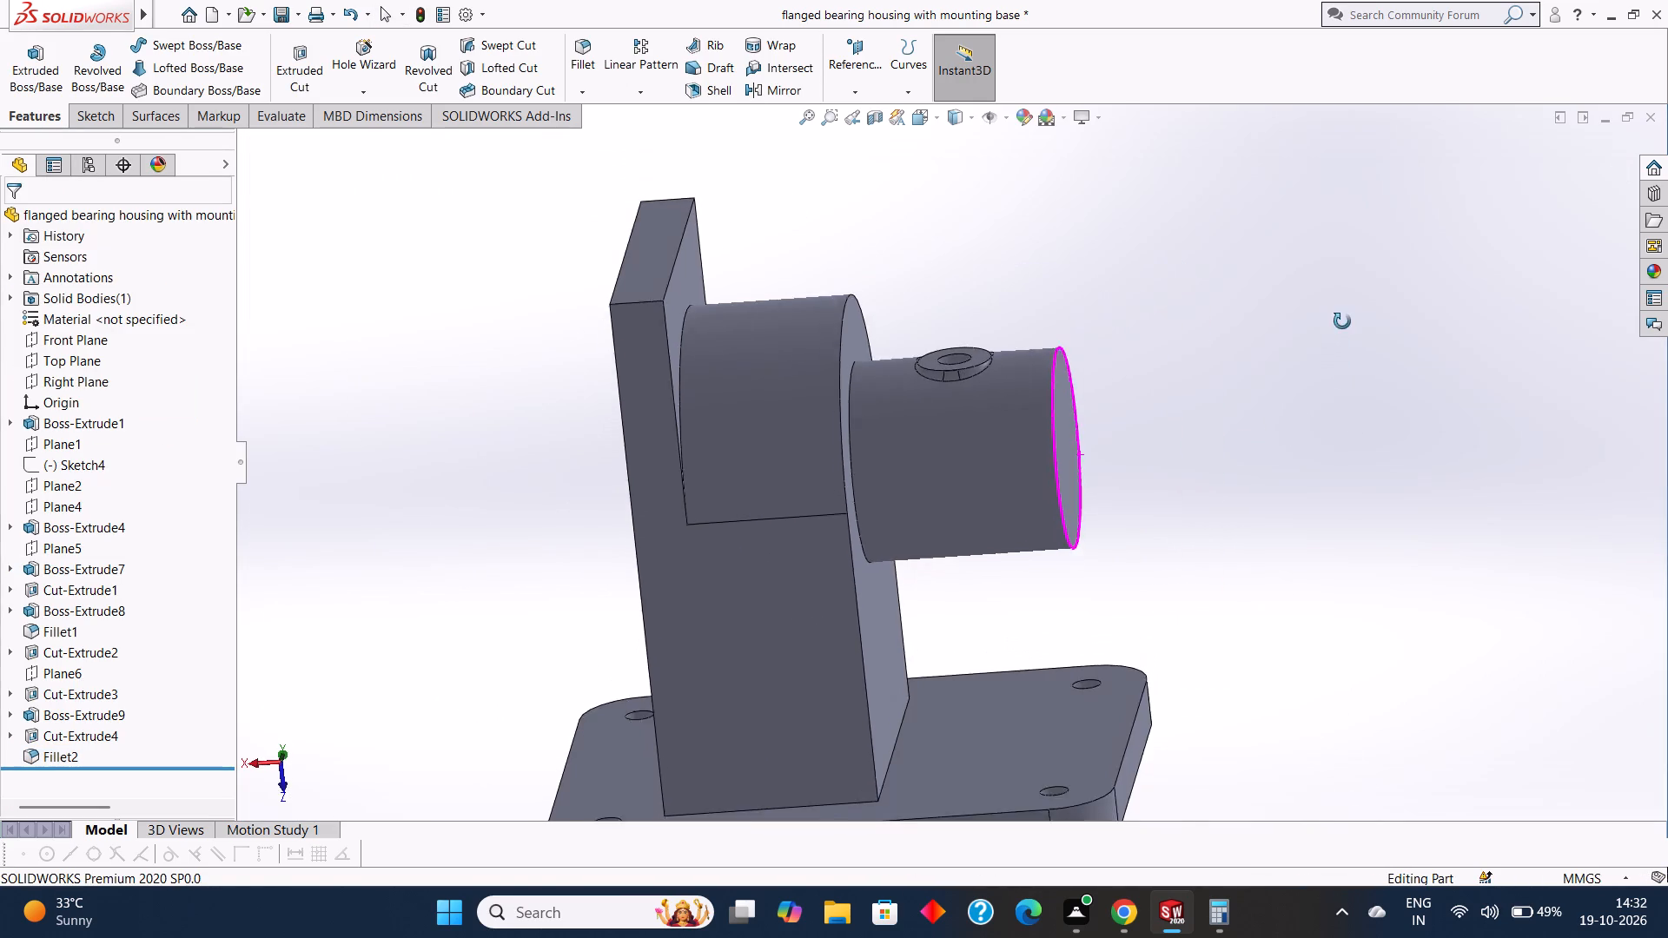
pyautogui.moveTo(1342, 321); pyautogui.dragTo(1355, 335, button='middle')
pyautogui.click(1312, 410)
pyautogui.moveTo(1320, 413); pyautogui.dragTo(1313, 417, button='middle')
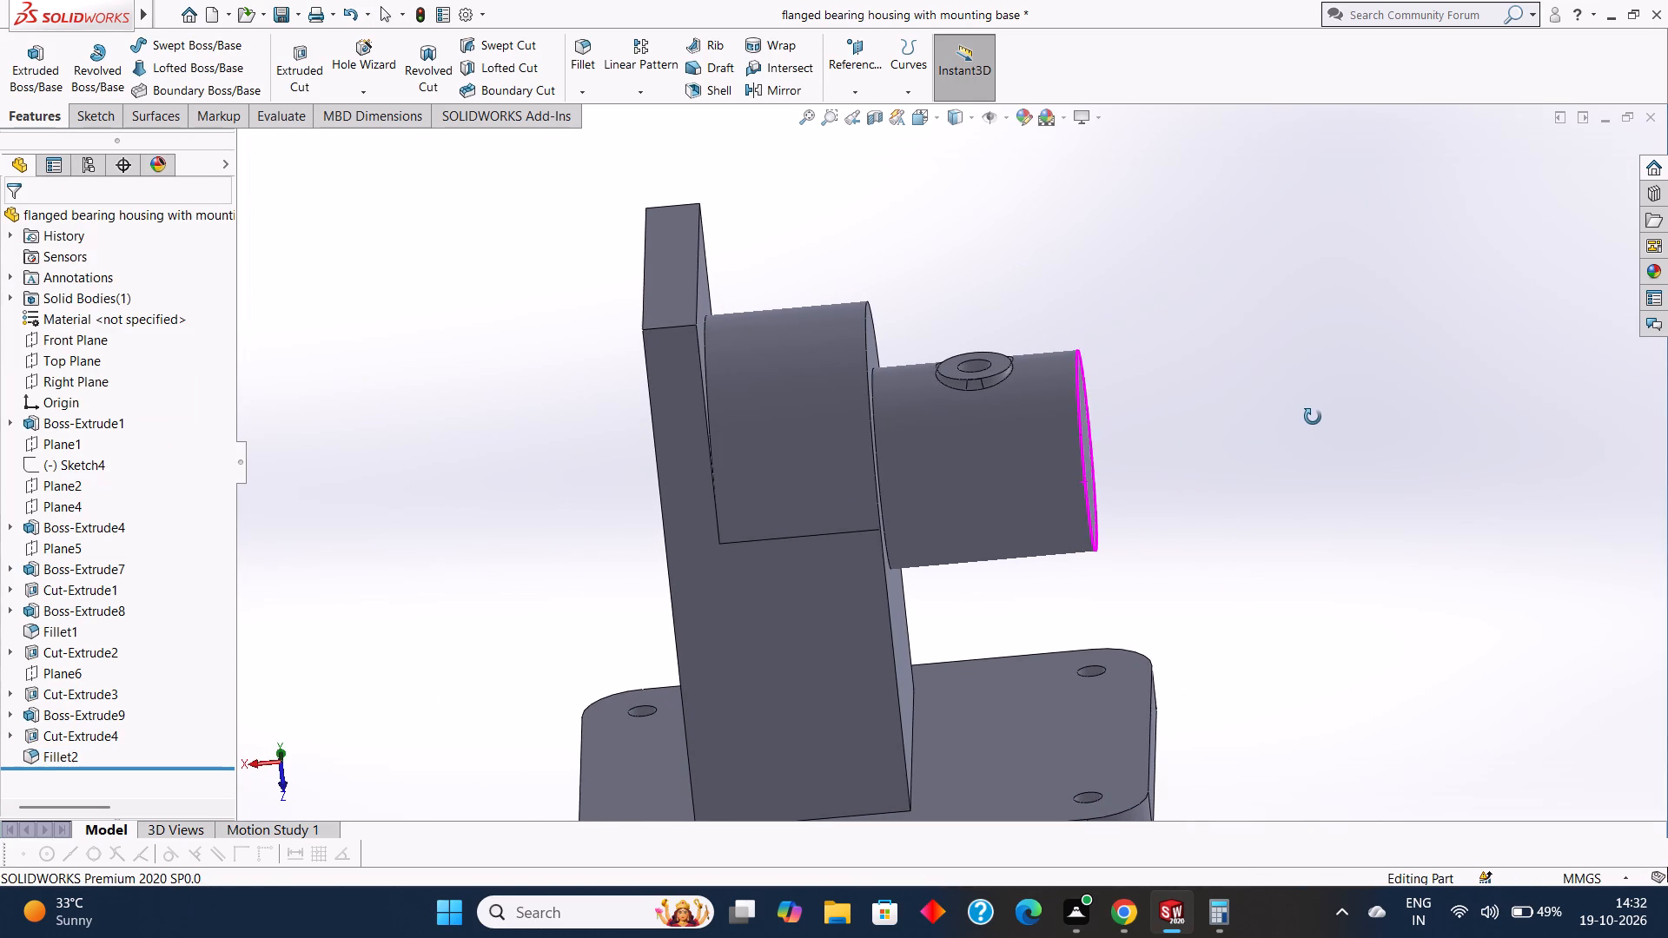
pyautogui.moveTo(1313, 417); pyautogui.dragTo(1314, 417, button='middle')
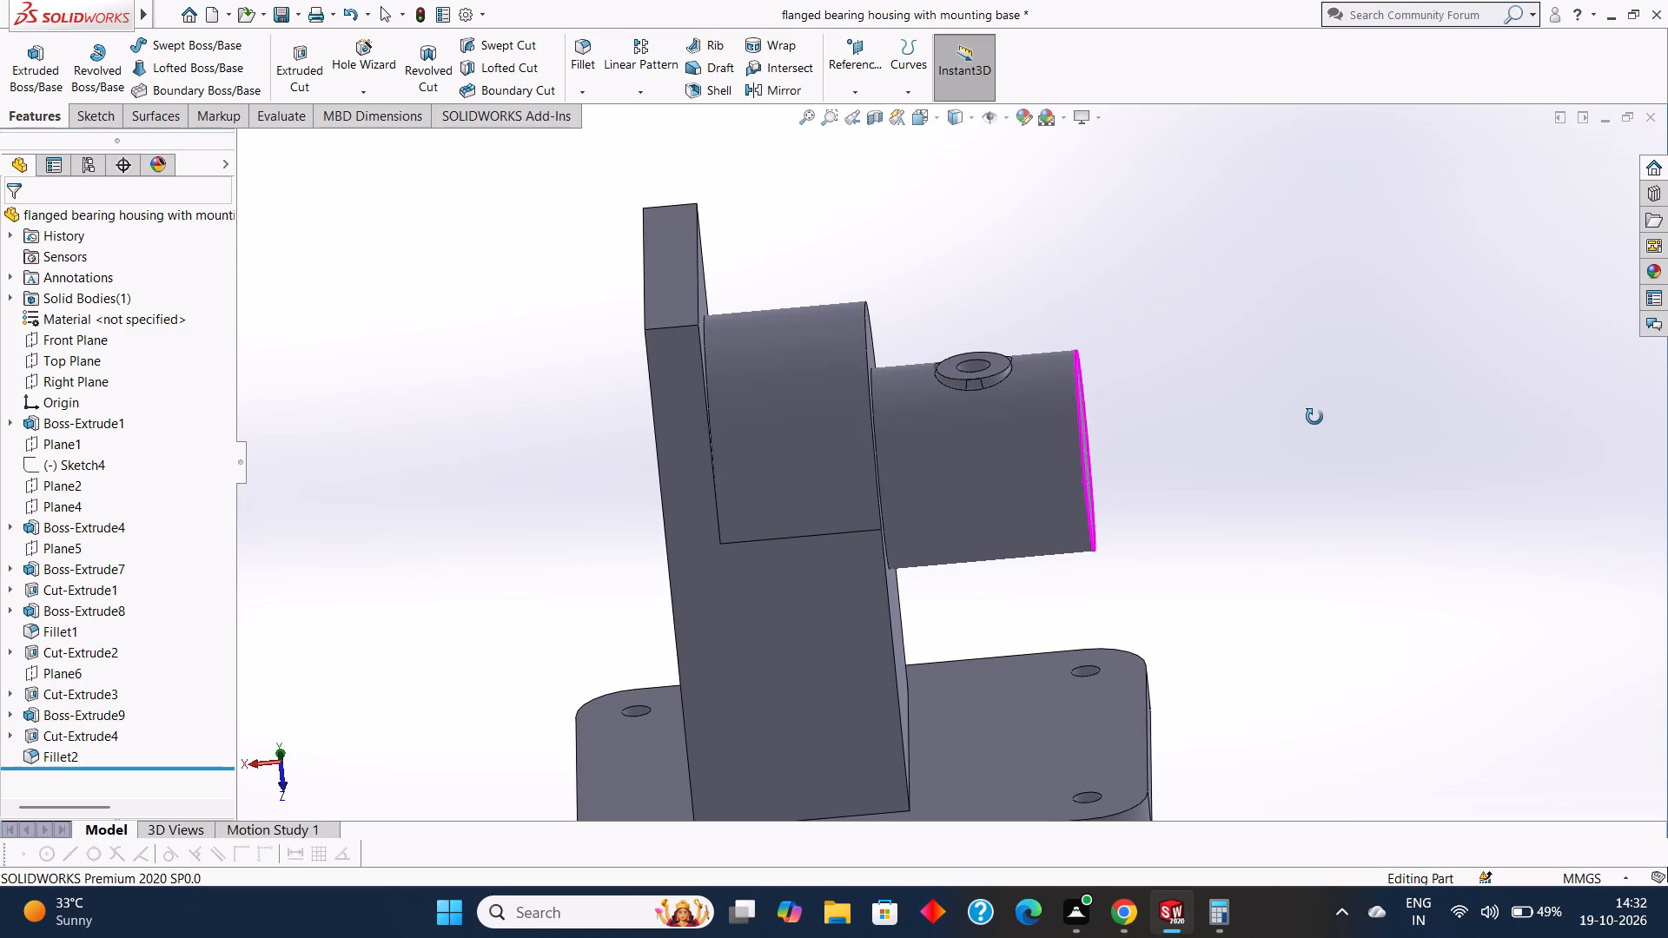
pyautogui.moveTo(1314, 417); pyautogui.dragTo(1350, 406, button='middle')
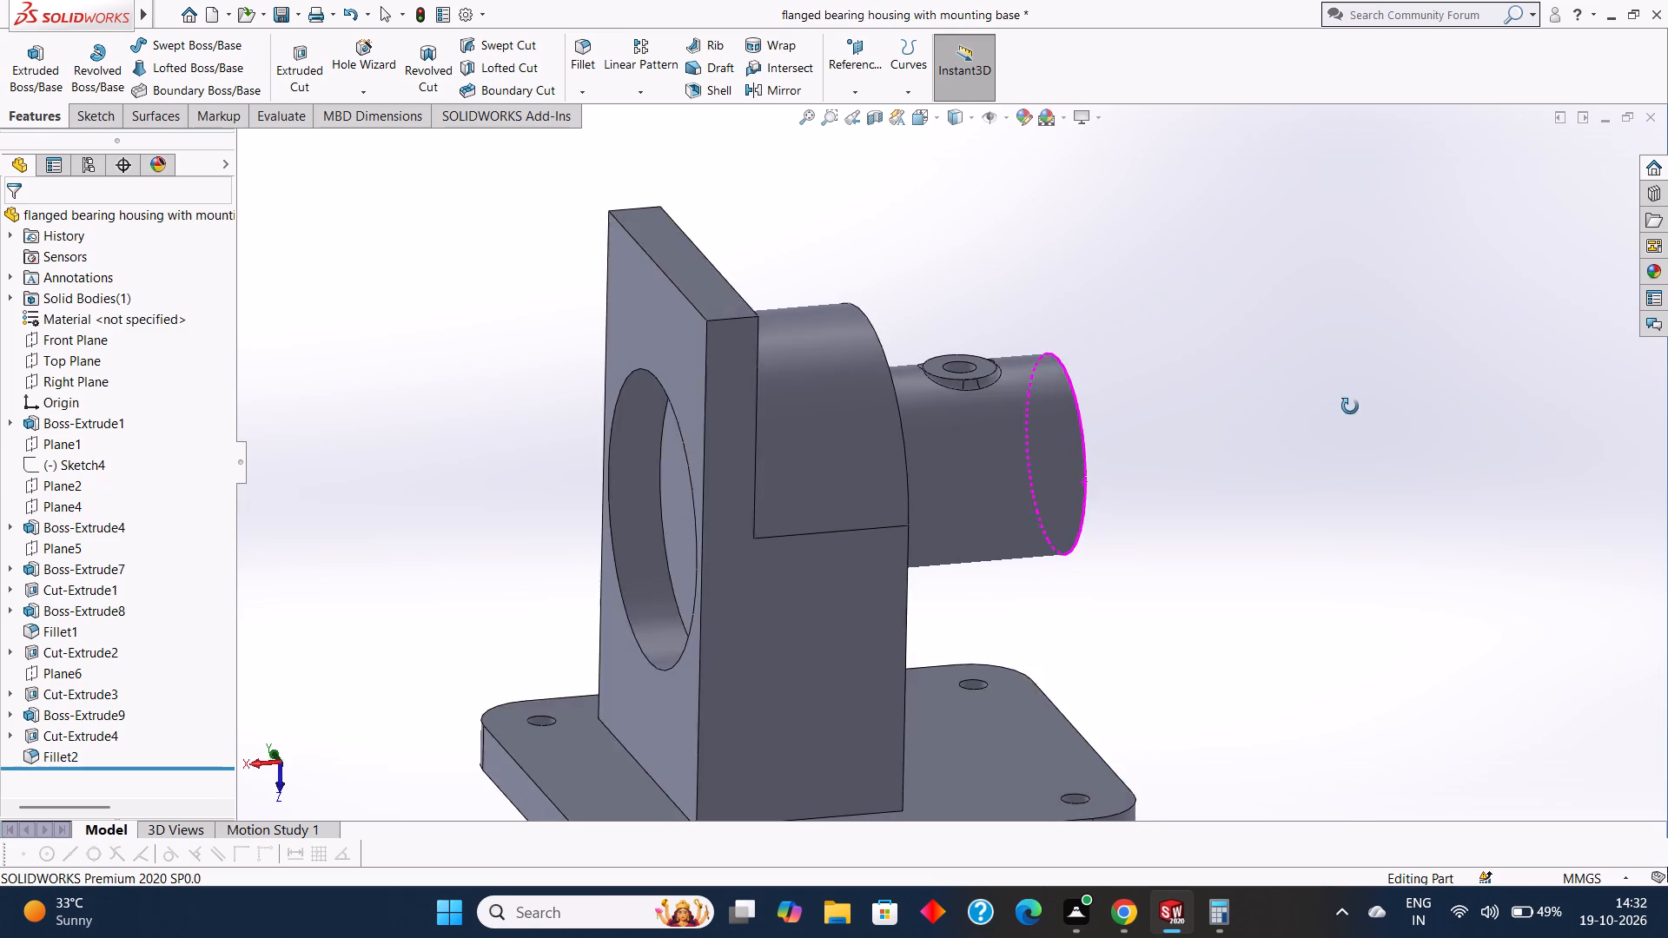
pyautogui.moveTo(1350, 406); pyautogui.dragTo(1334, 421, button='middle')
pyautogui.scroll(4, 1334, 421)
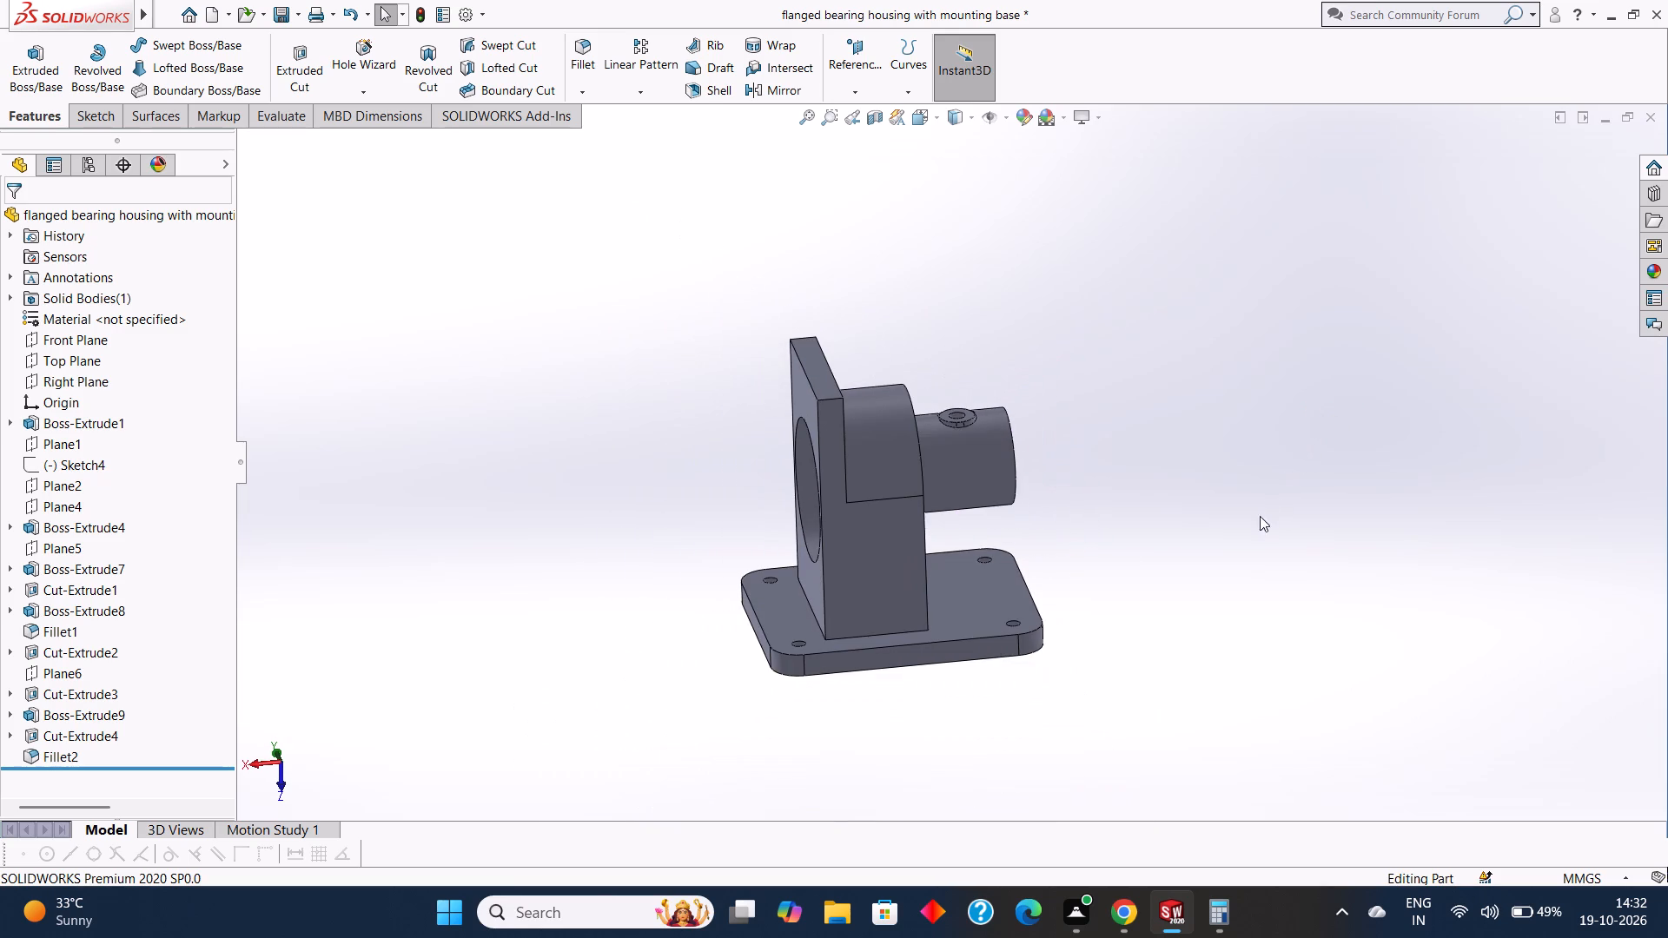
pyautogui.scroll(2, 1254, 525)
pyautogui.scroll(2, 1077, 572)
pyautogui.moveTo(1115, 564); pyautogui.dragTo(1096, 605, button='middle')
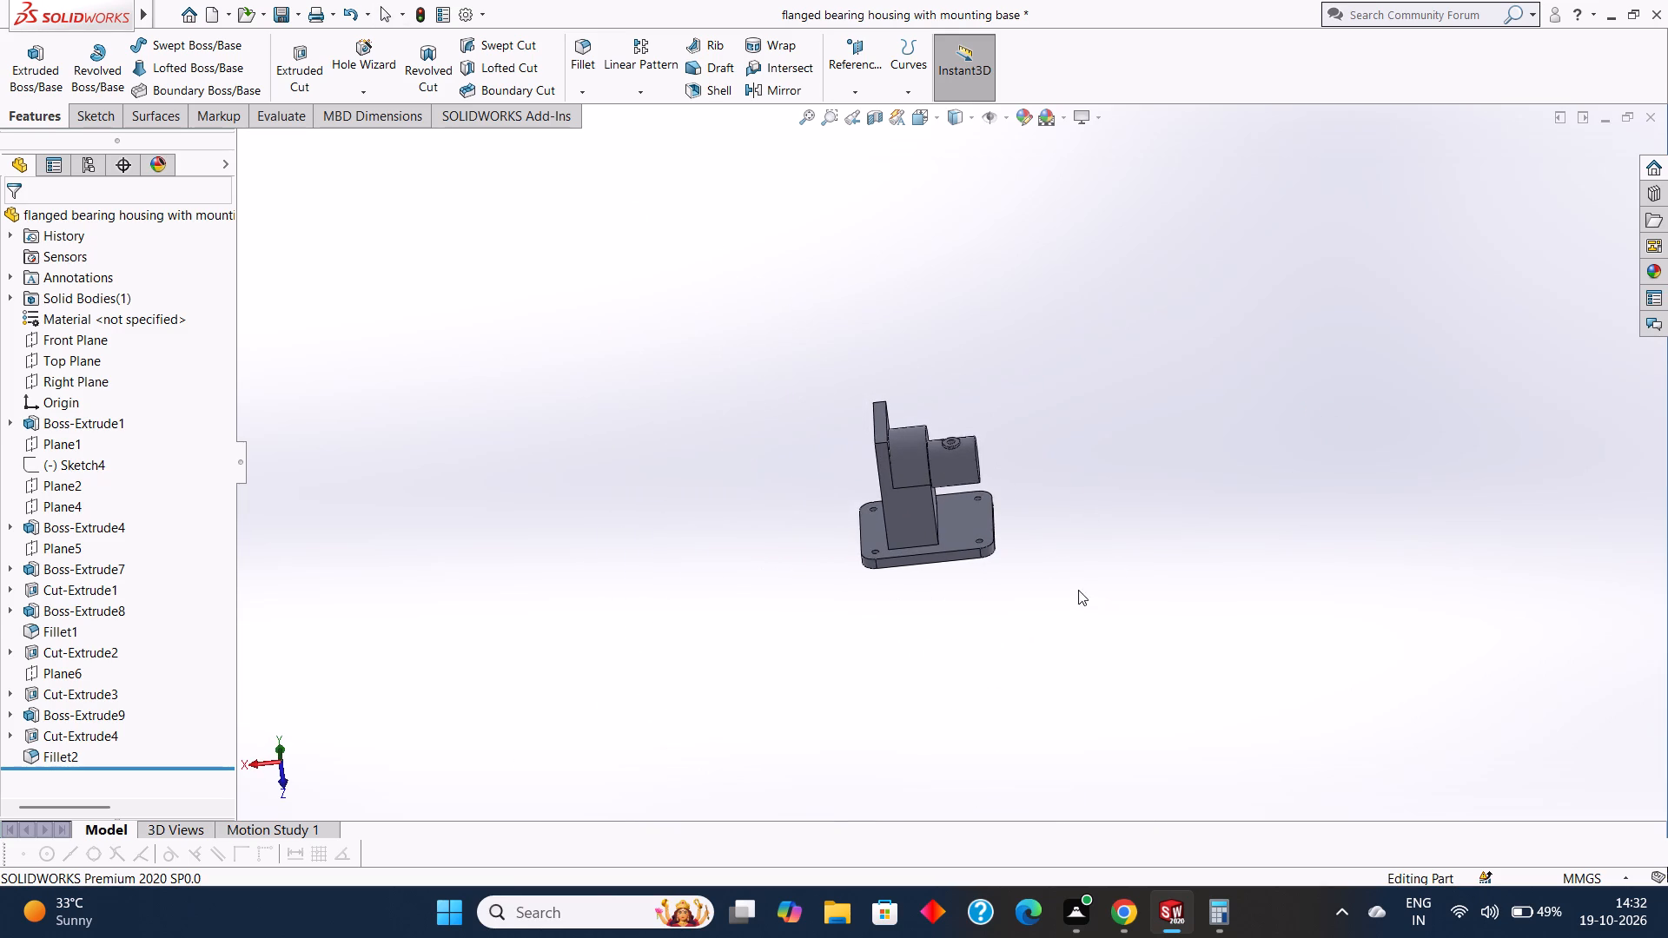
# On the base plate's top face, sketch a circle of about 10.8 mm radius centred on the cylinder-end mounting hole farther from the origin.
pyautogui.scroll(-4, 923, 548)
pyautogui.scroll(-1, 1152, 515)
pyautogui.click(985, 438)
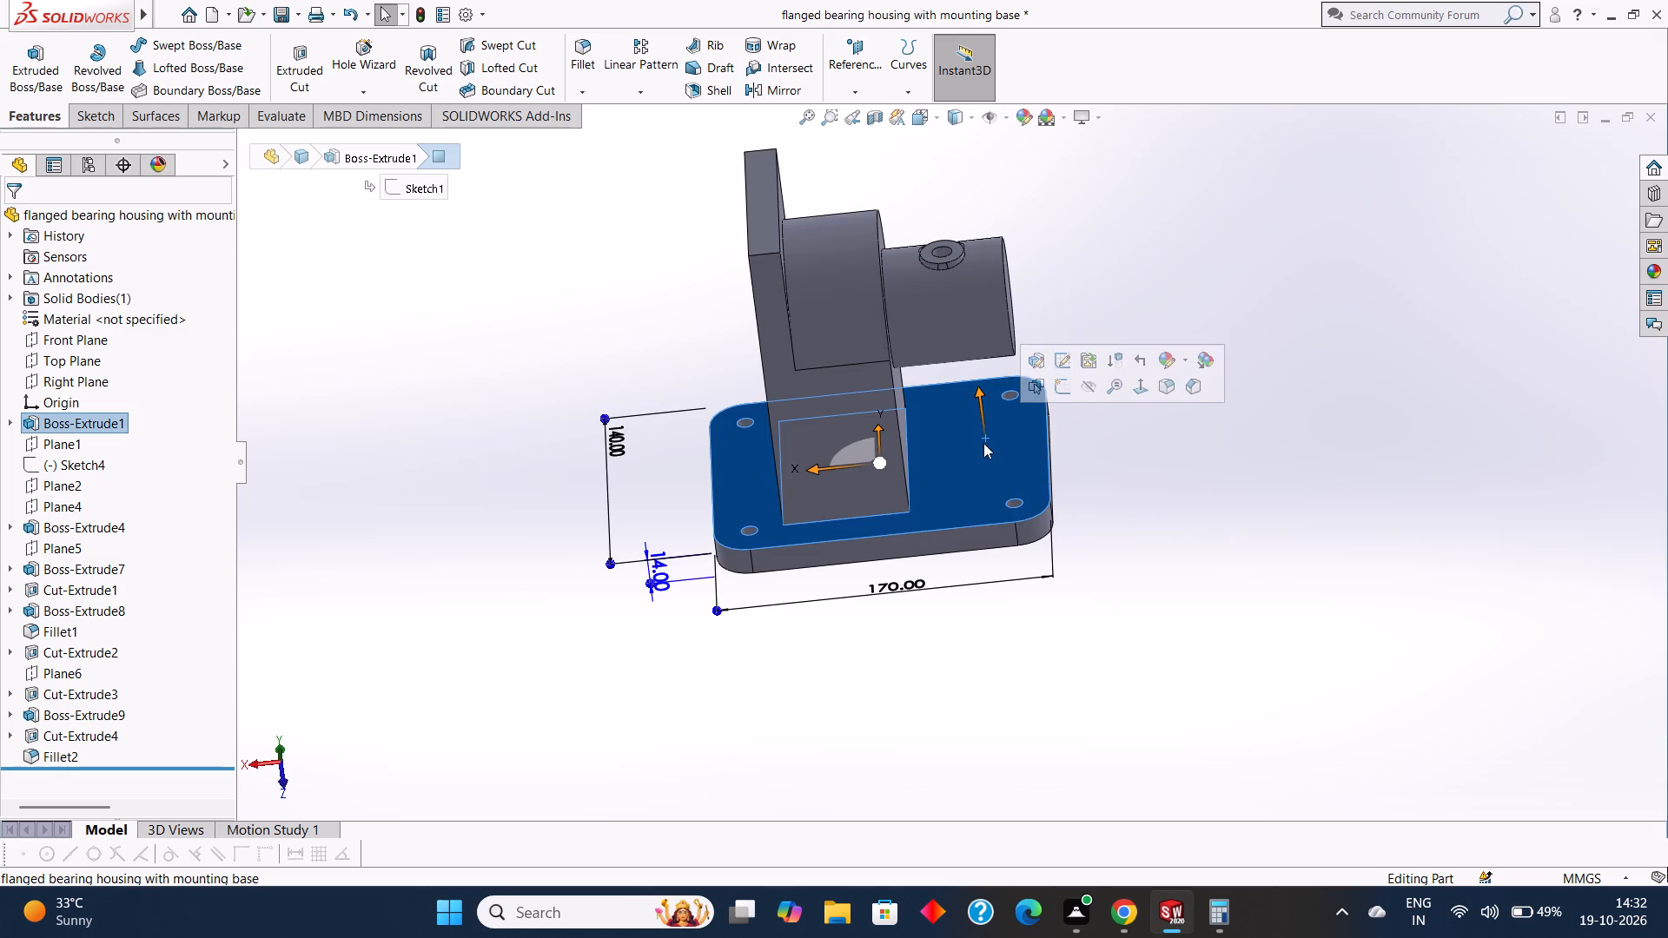
pyautogui.click(1063, 387)
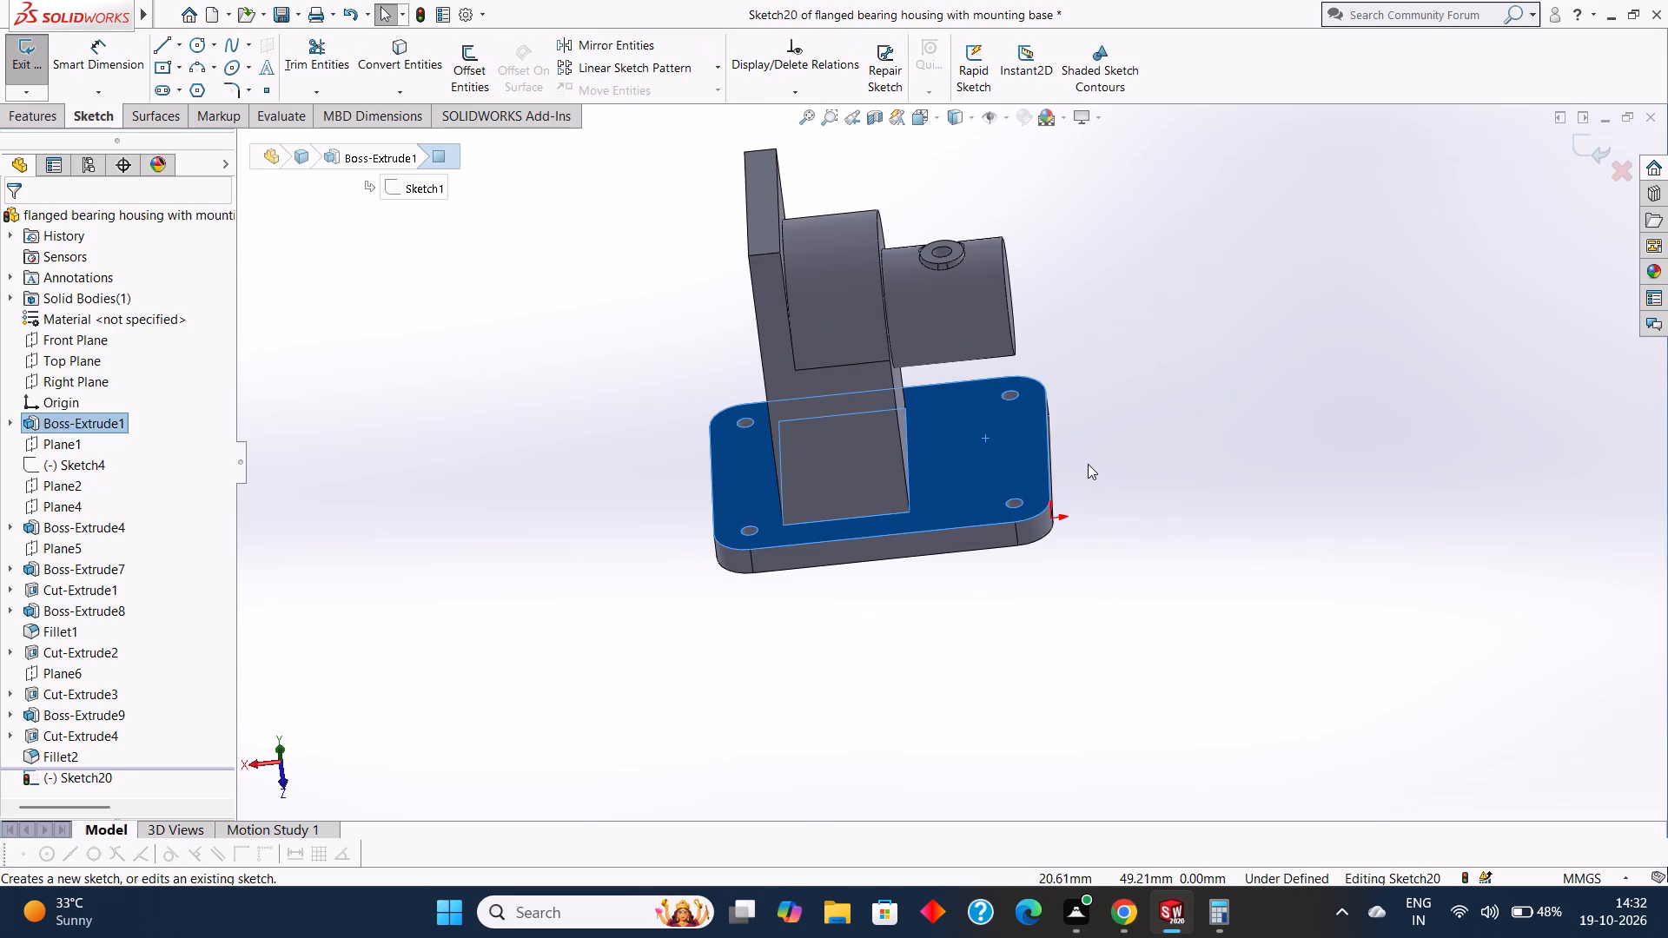
pyautogui.hotkey('ctrl', '8')
pyautogui.press('Escape')
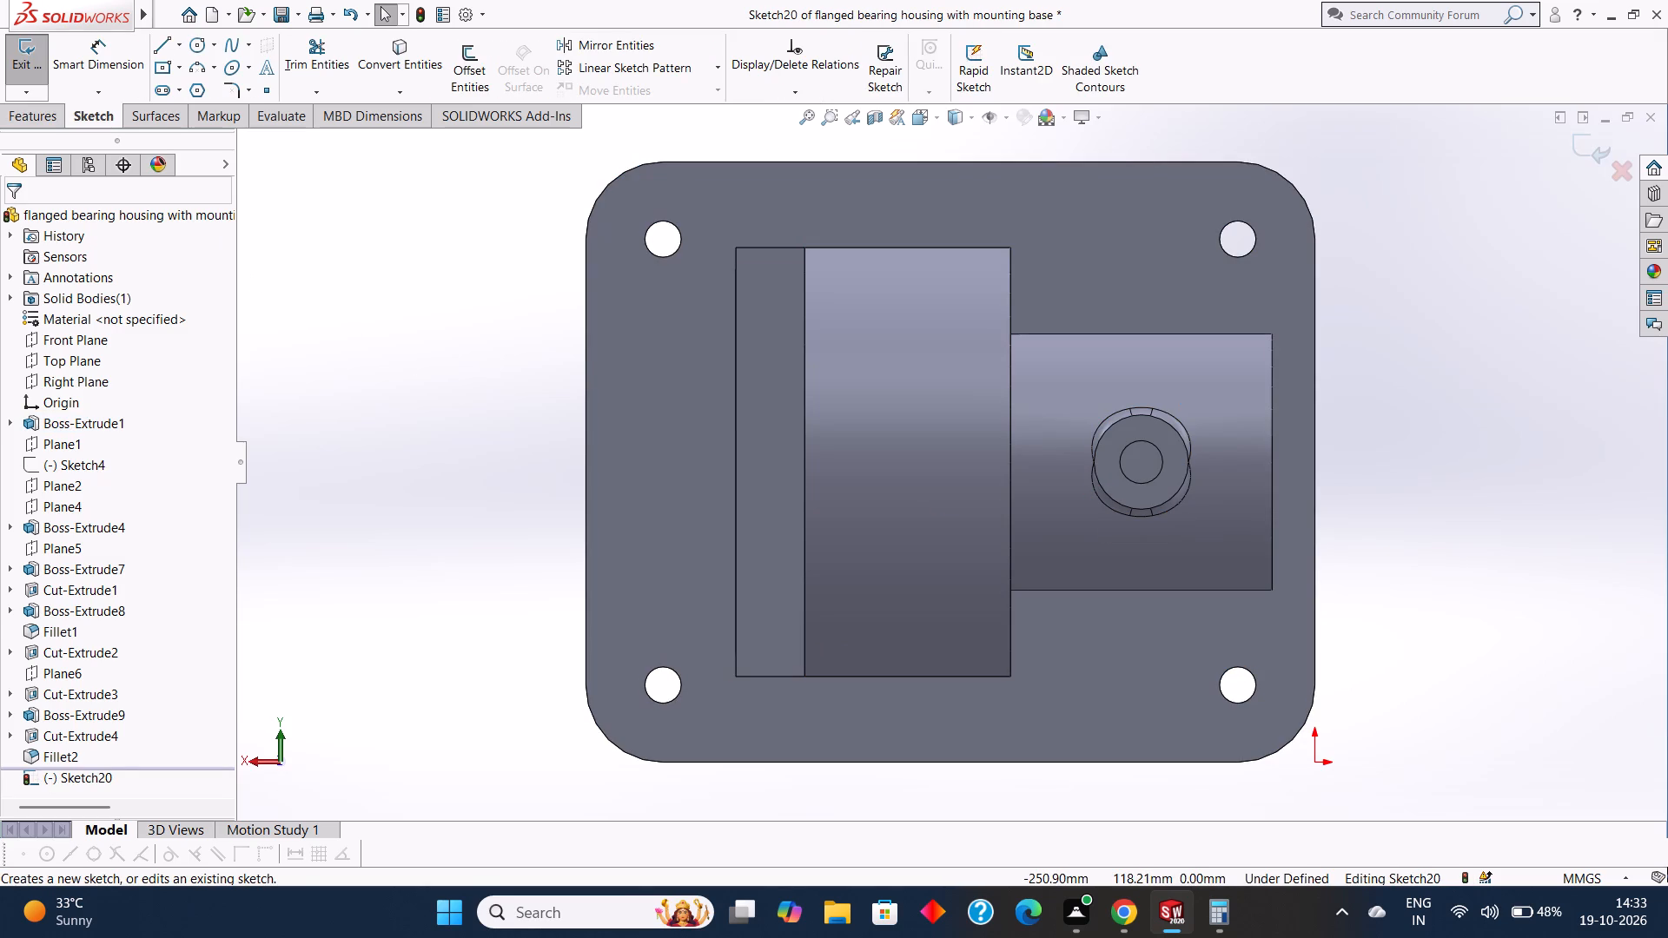
pyautogui.click(194, 48)
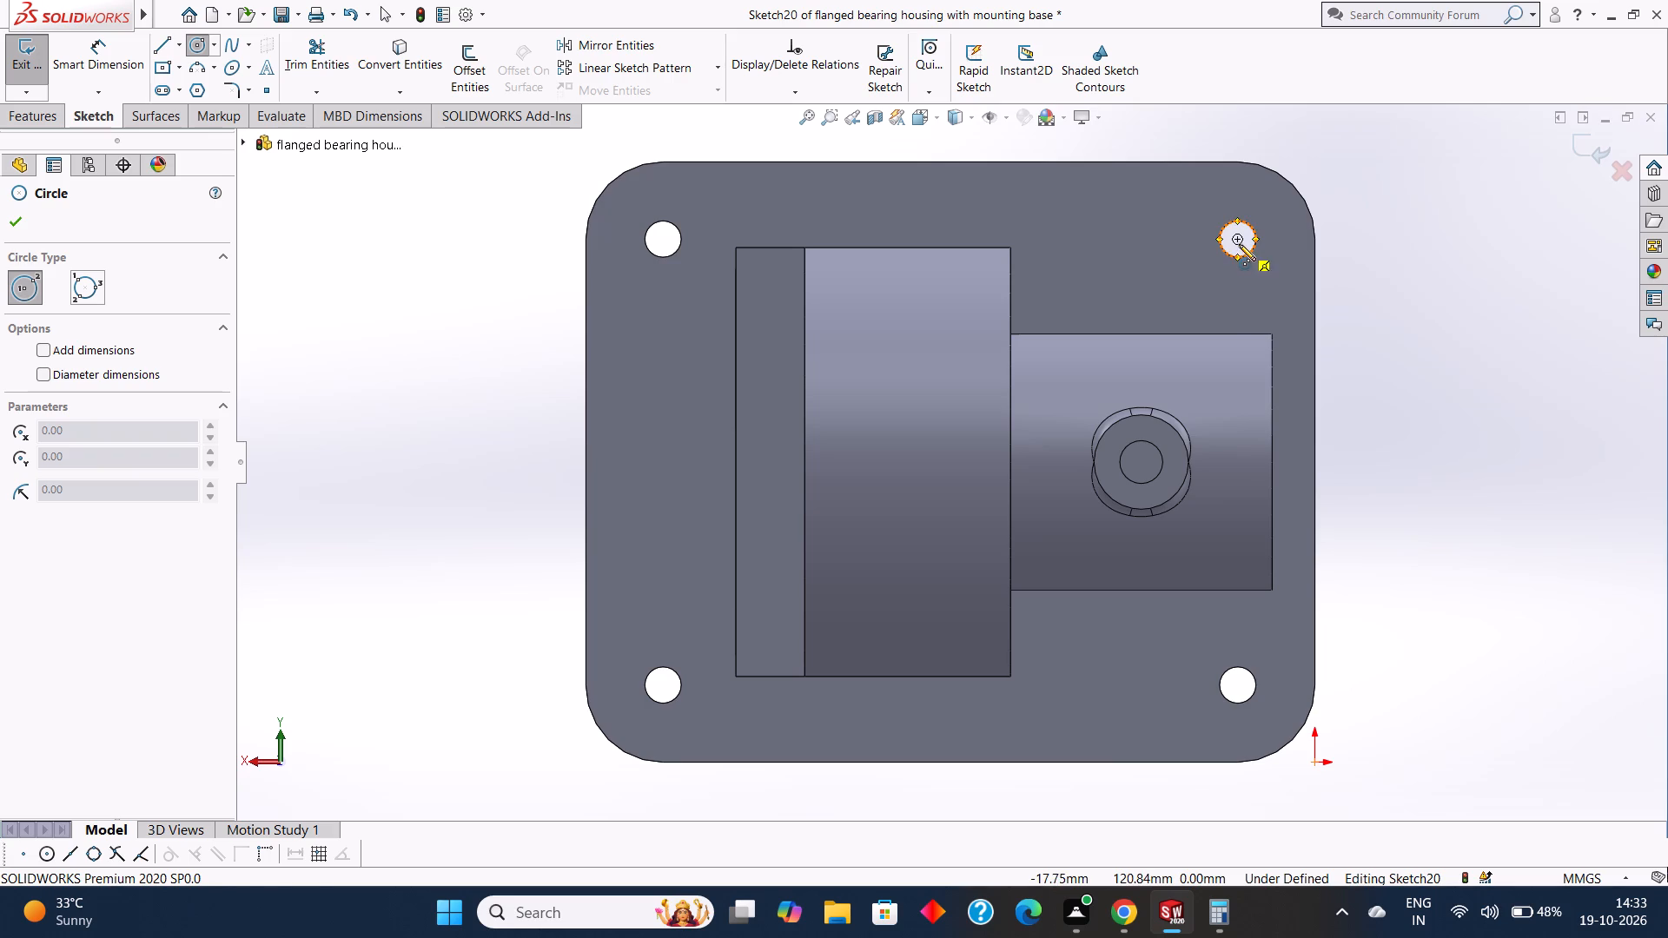
pyautogui.moveTo(1236, 239); pyautogui.dragTo(1253, 269)
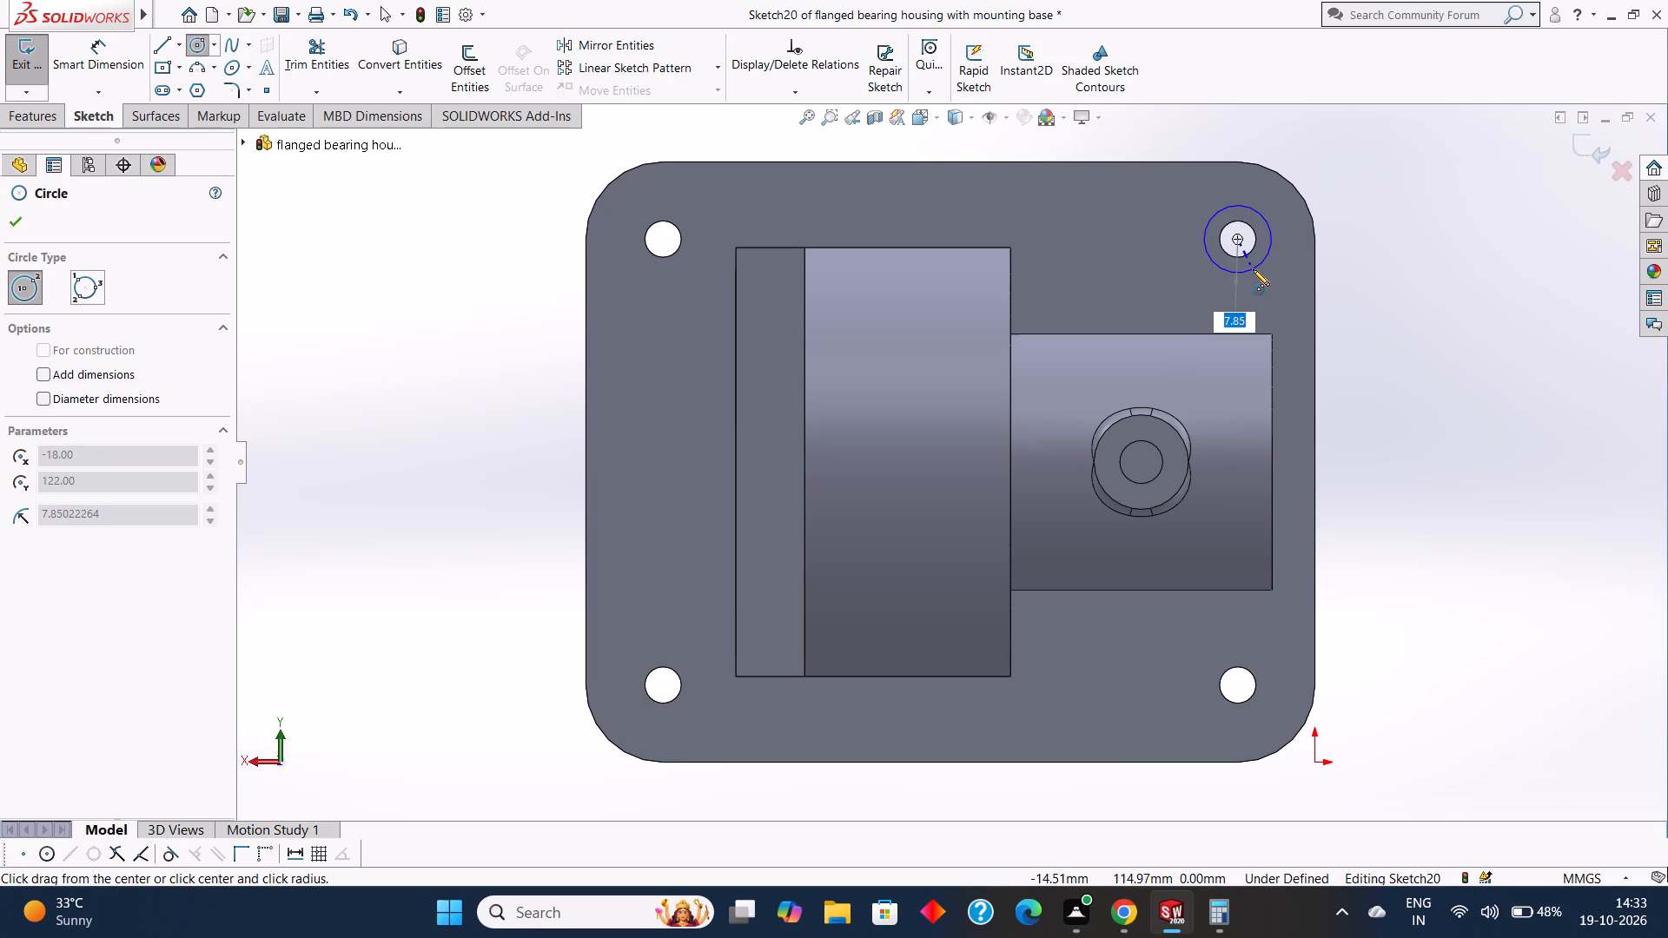
pyautogui.moveTo(1253, 269); pyautogui.dragTo(1254, 271)
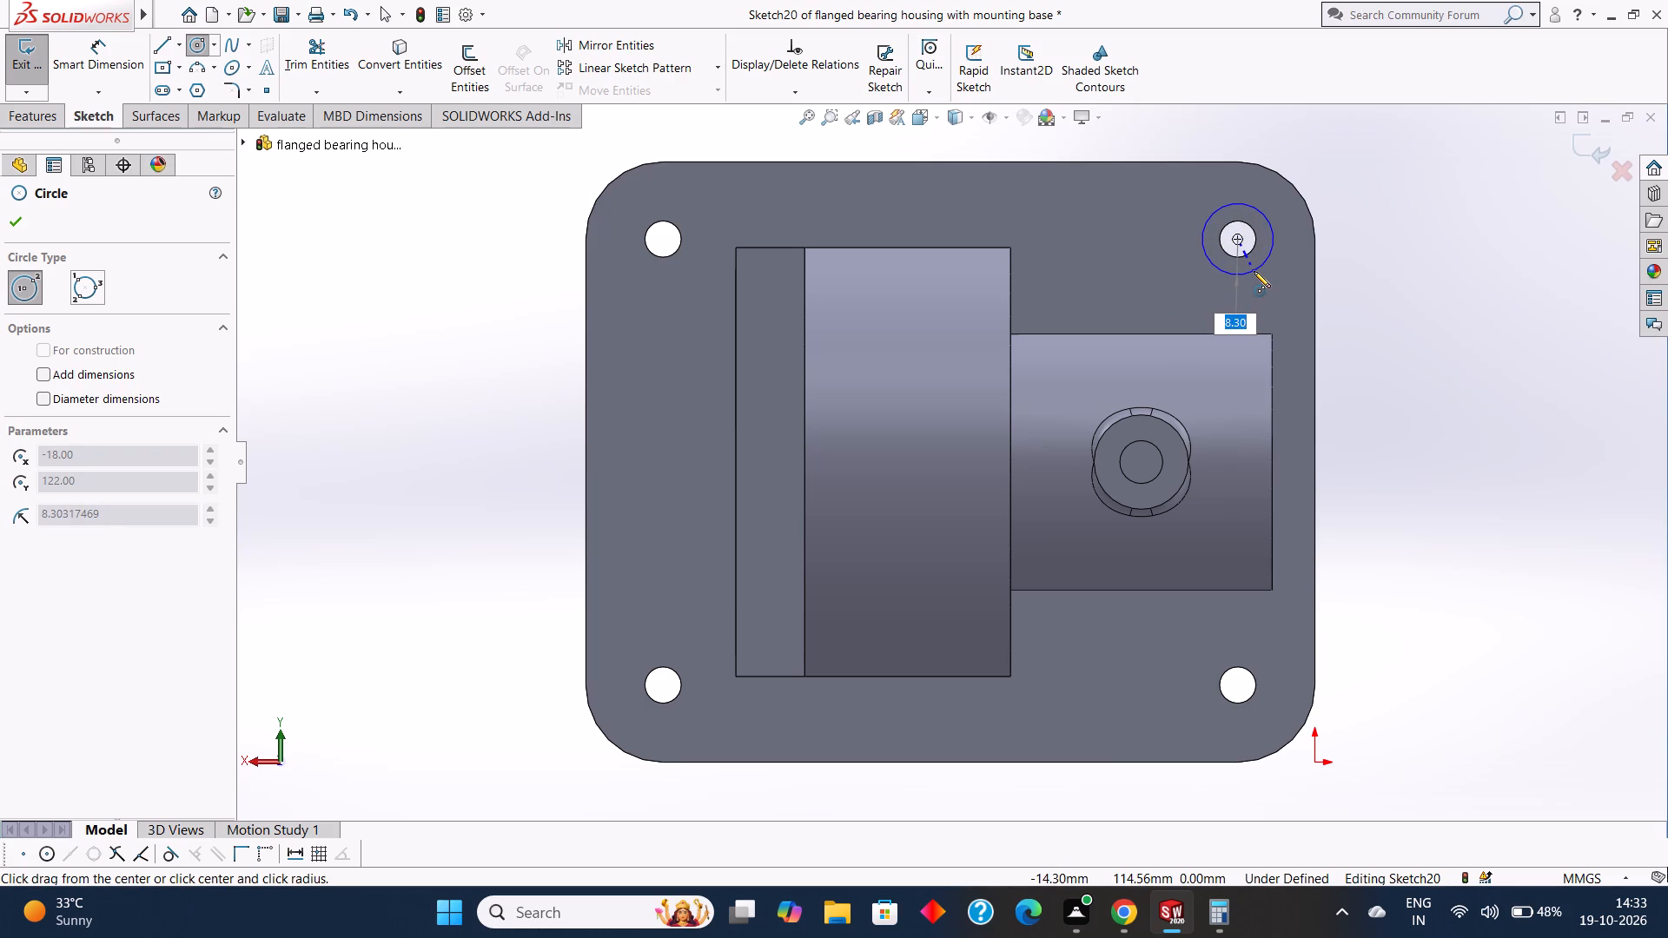
pyautogui.moveTo(1254, 271); pyautogui.dragTo(1254, 272)
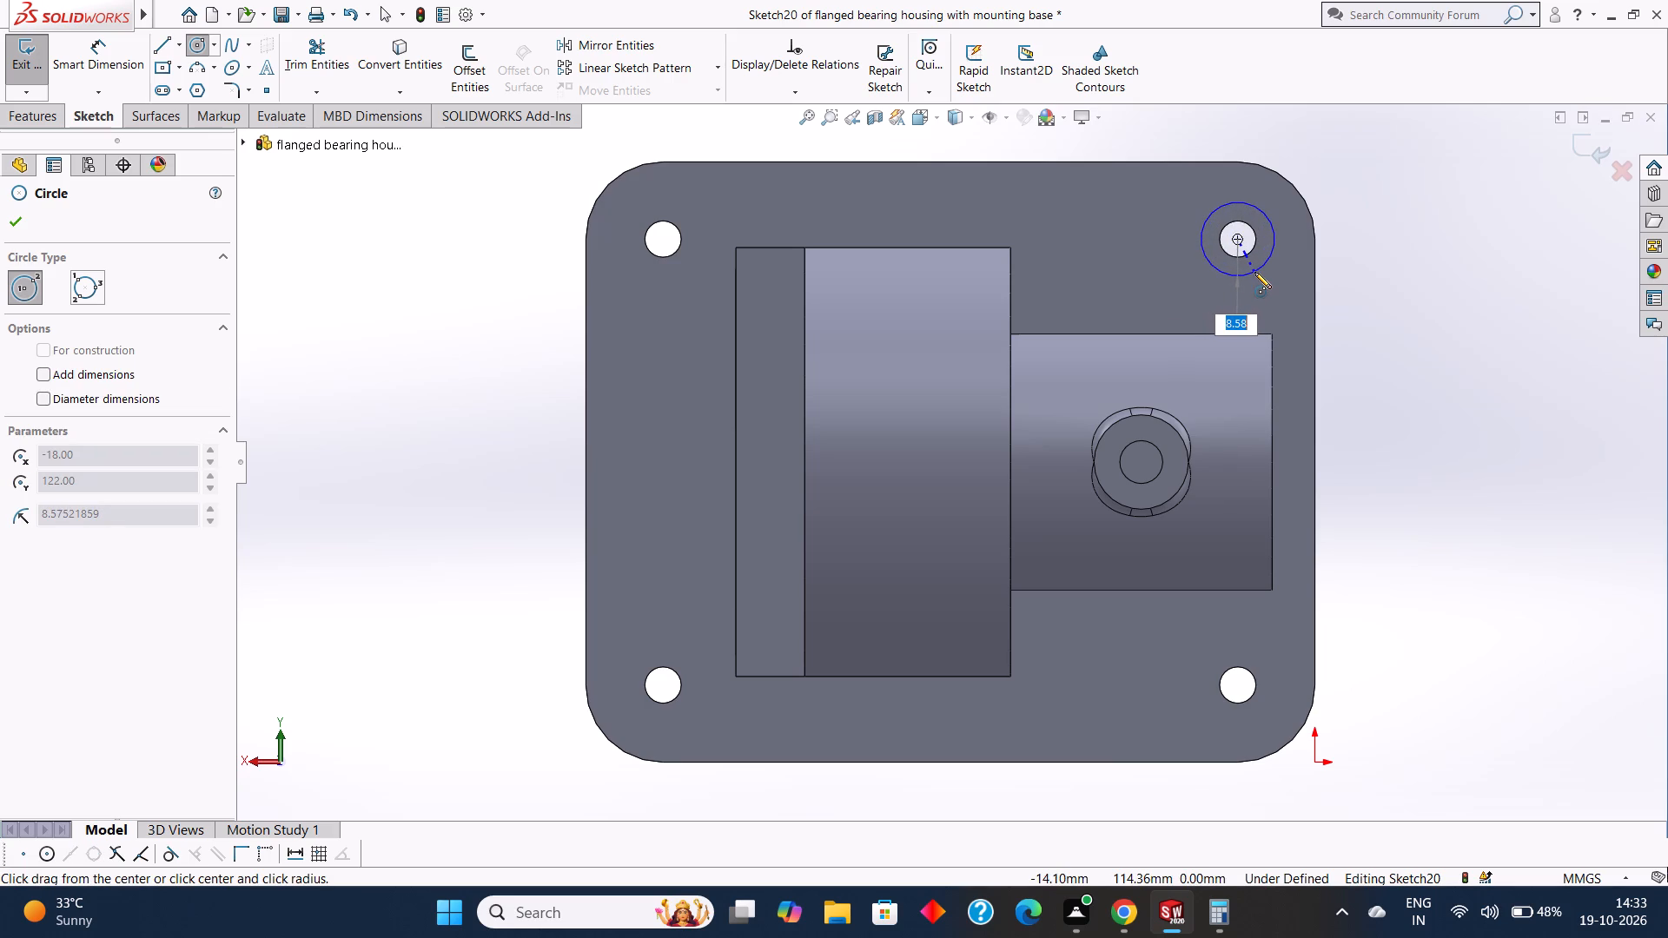
pyautogui.moveTo(1254, 272); pyautogui.dragTo(1255, 276)
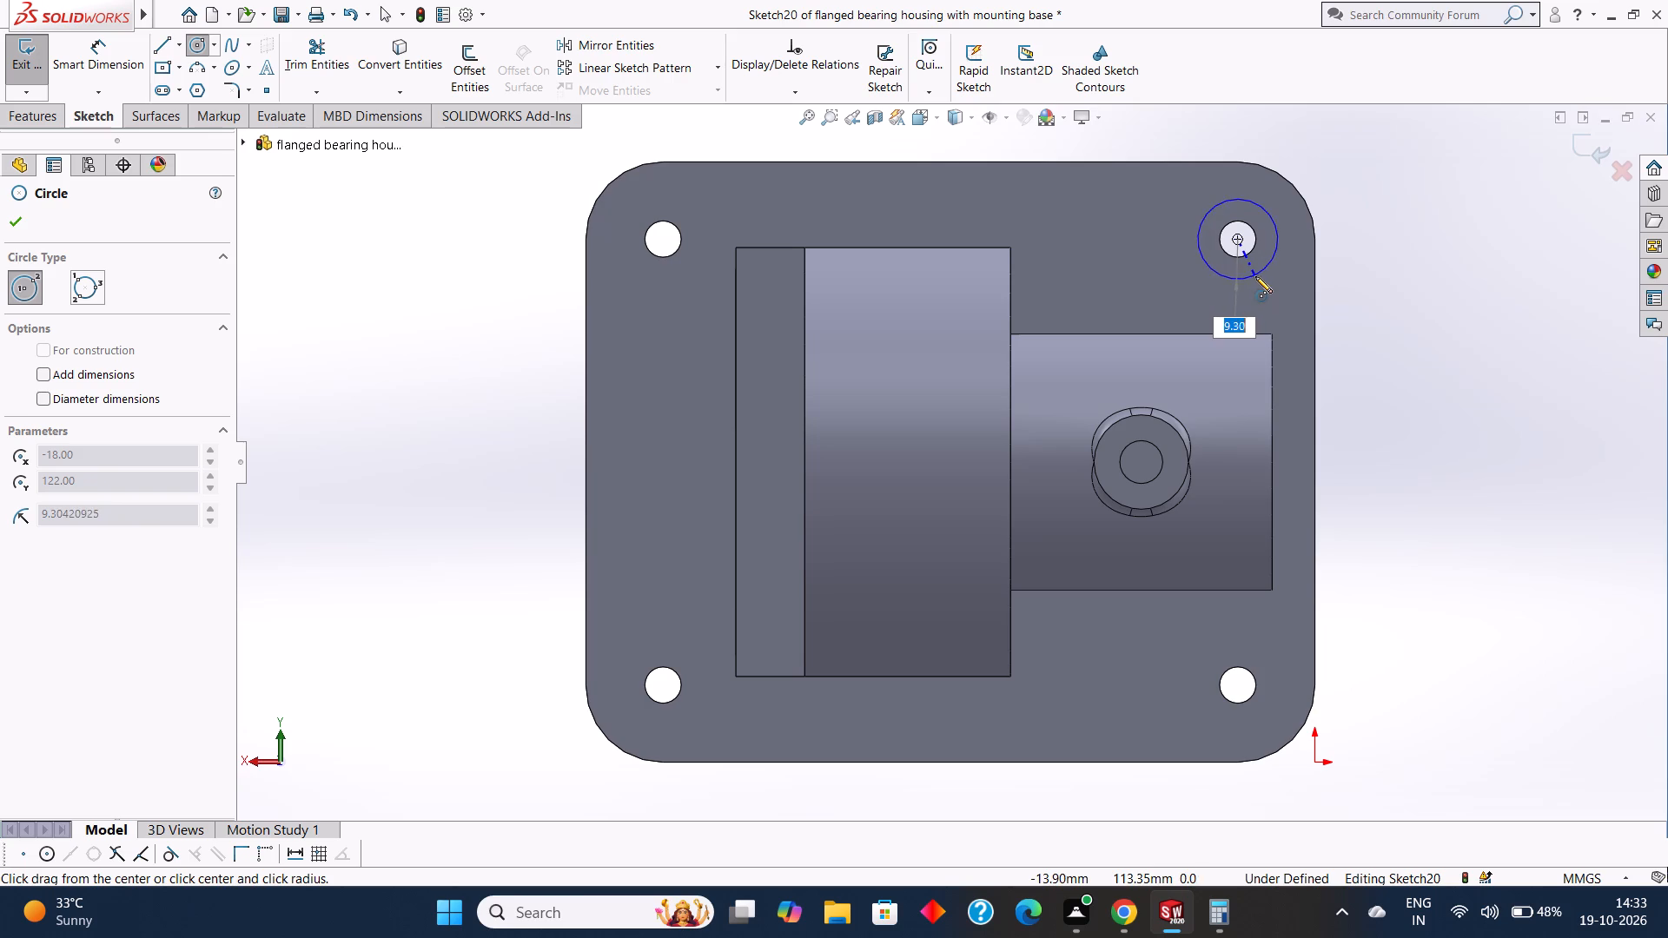
pyautogui.moveTo(1255, 276); pyautogui.dragTo(1259, 281)
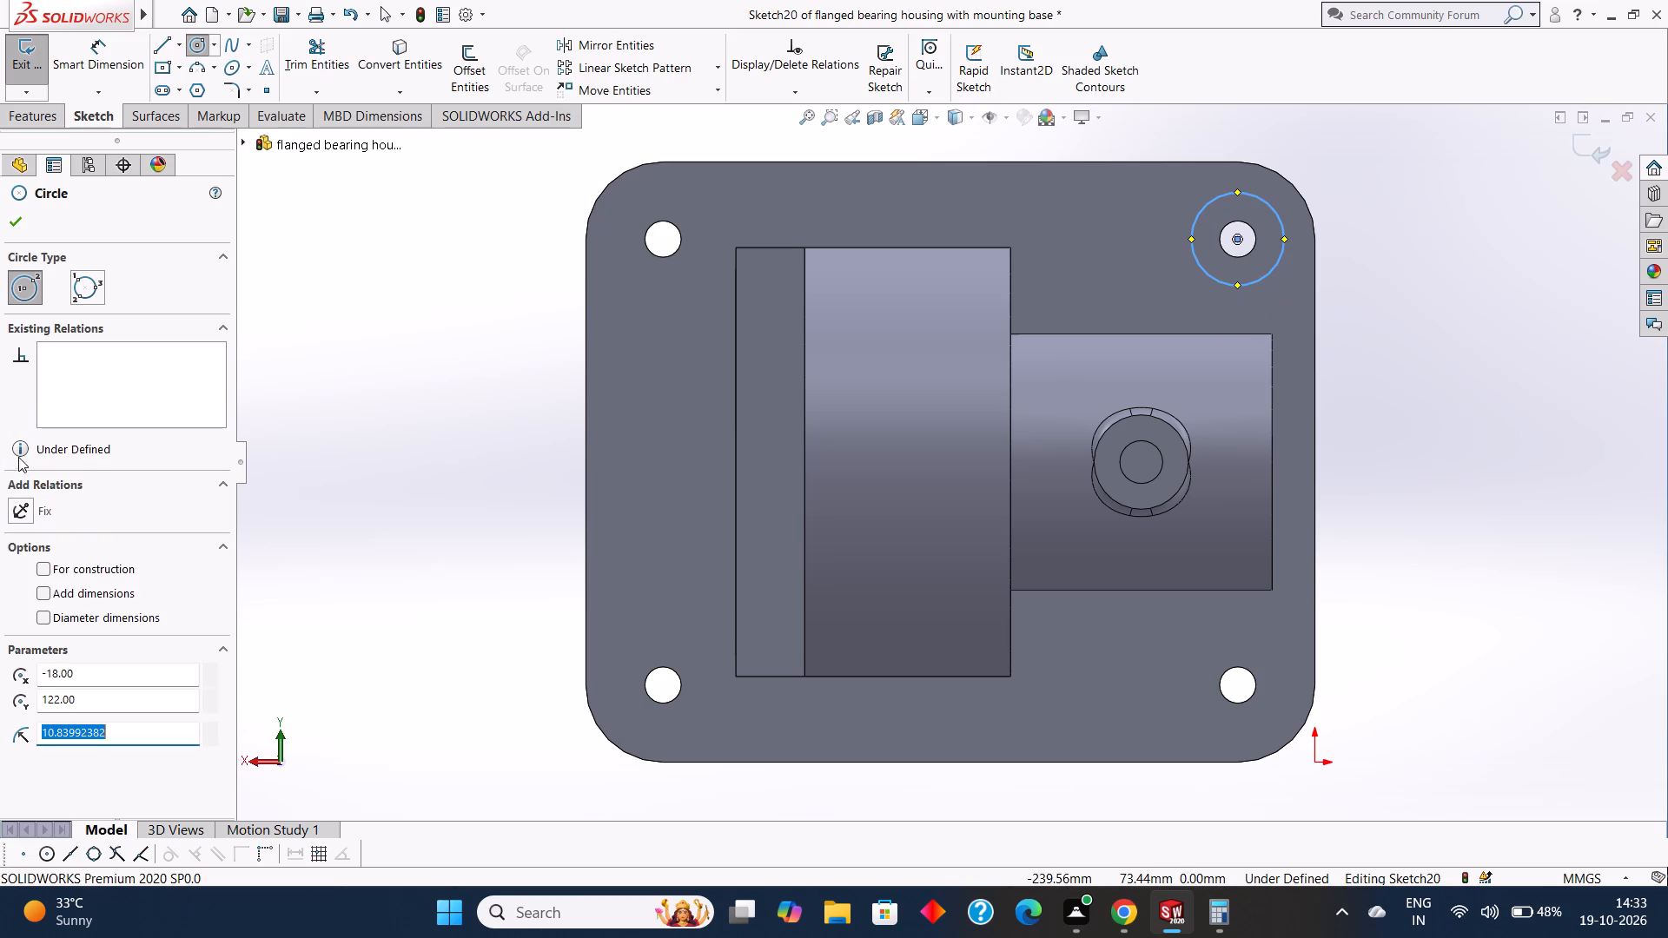
pyautogui.click(17, 228)
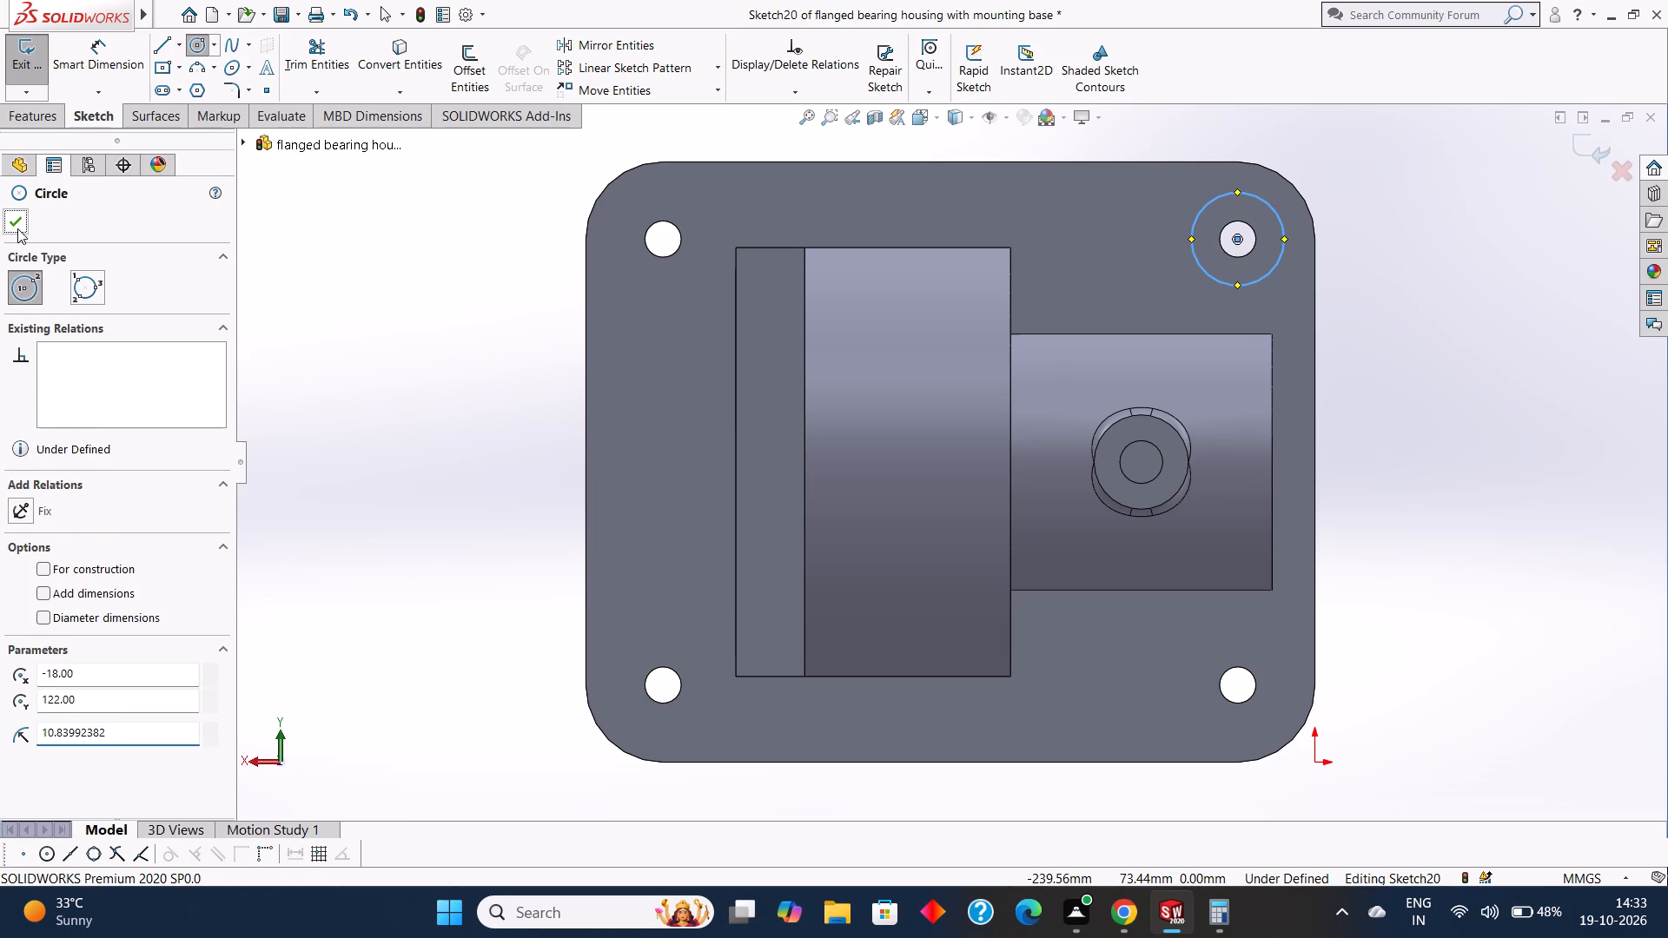
# Sketch a 12.5 mm radius circle centred on the mounting hole nearest the sketch origin.
pyautogui.click(195, 42)
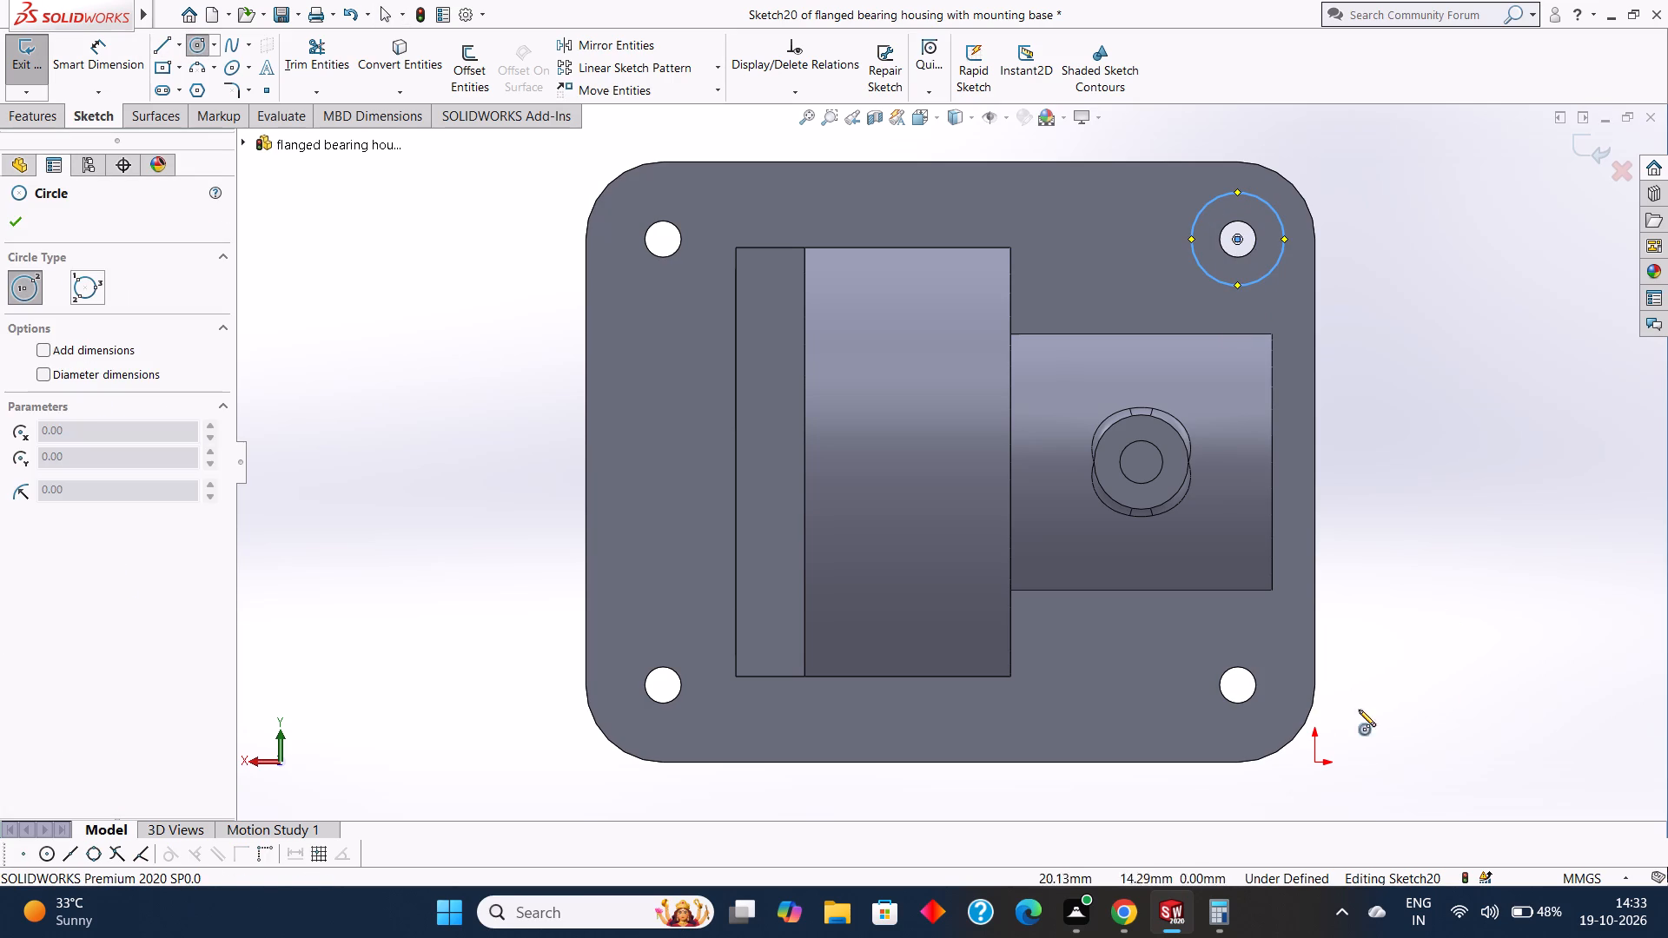
pyautogui.click(1239, 683)
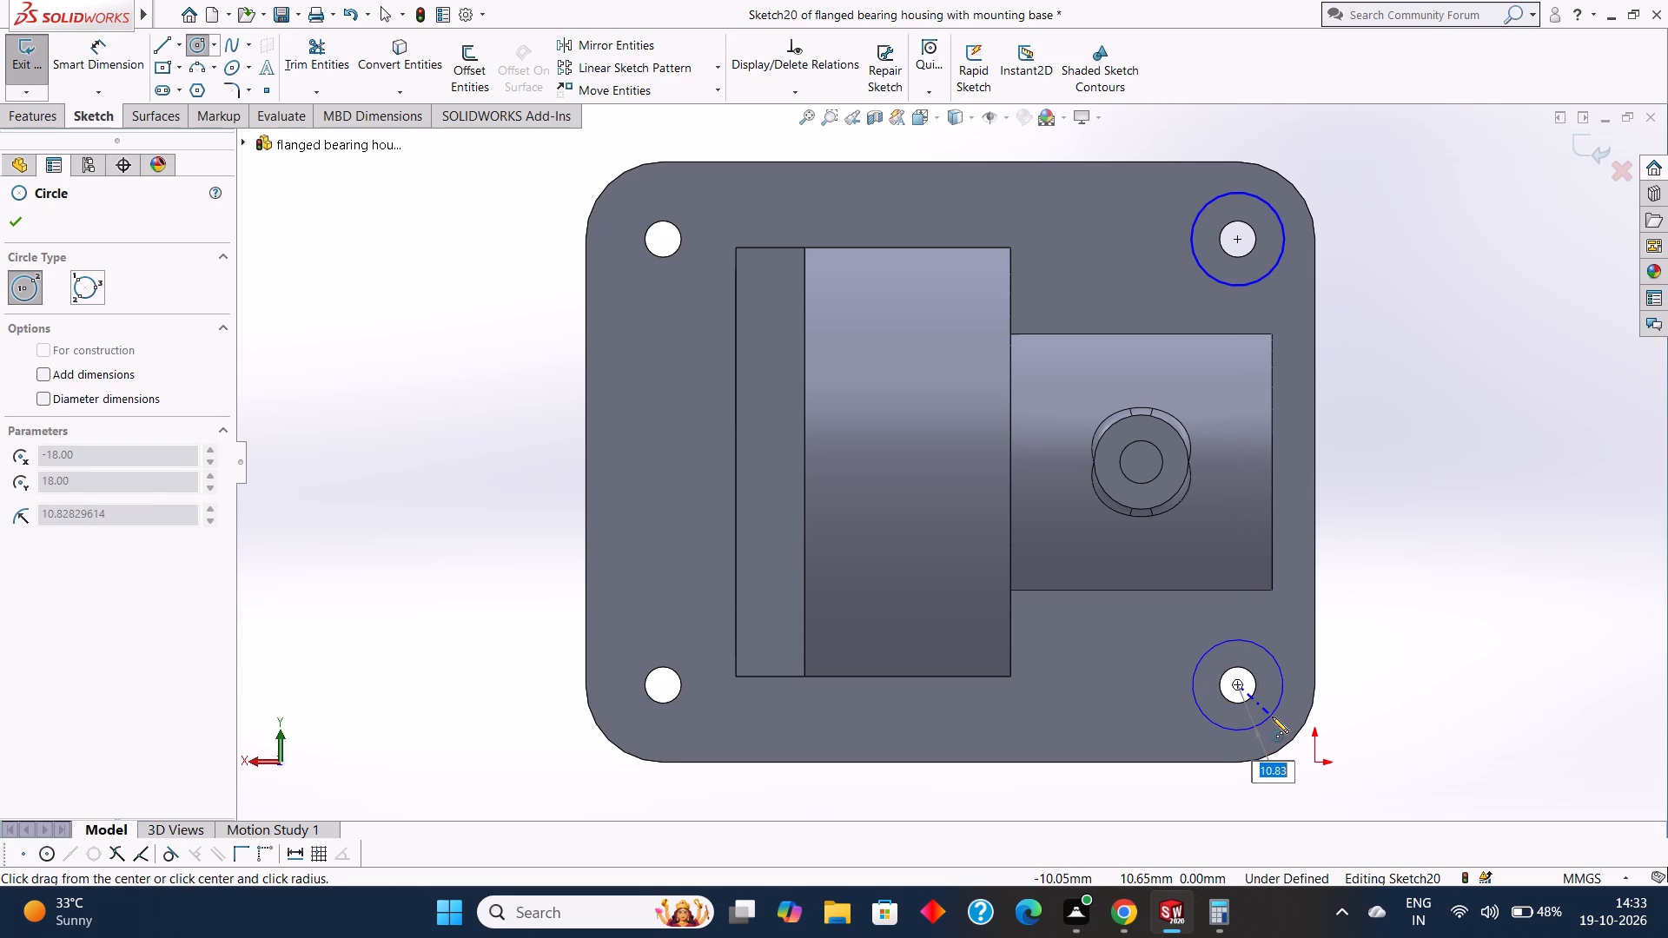
pyautogui.write('12.5')
pyautogui.press('Return')
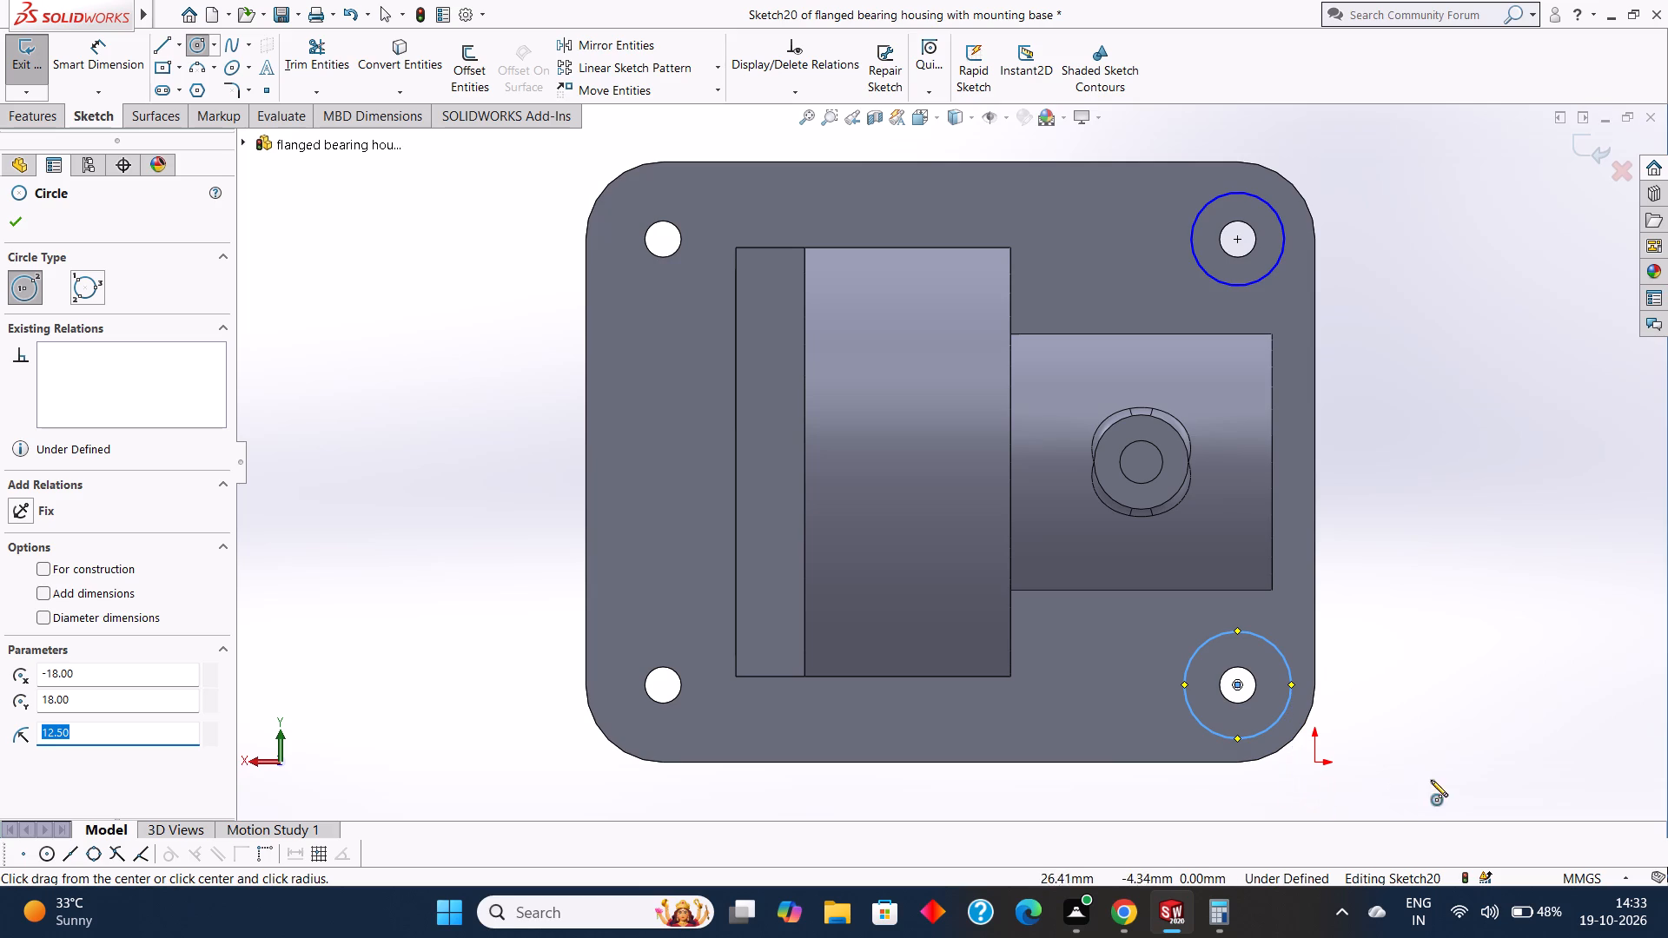
pyautogui.moveTo(1447, 717); pyautogui.dragTo(1484, 689, button='middle')
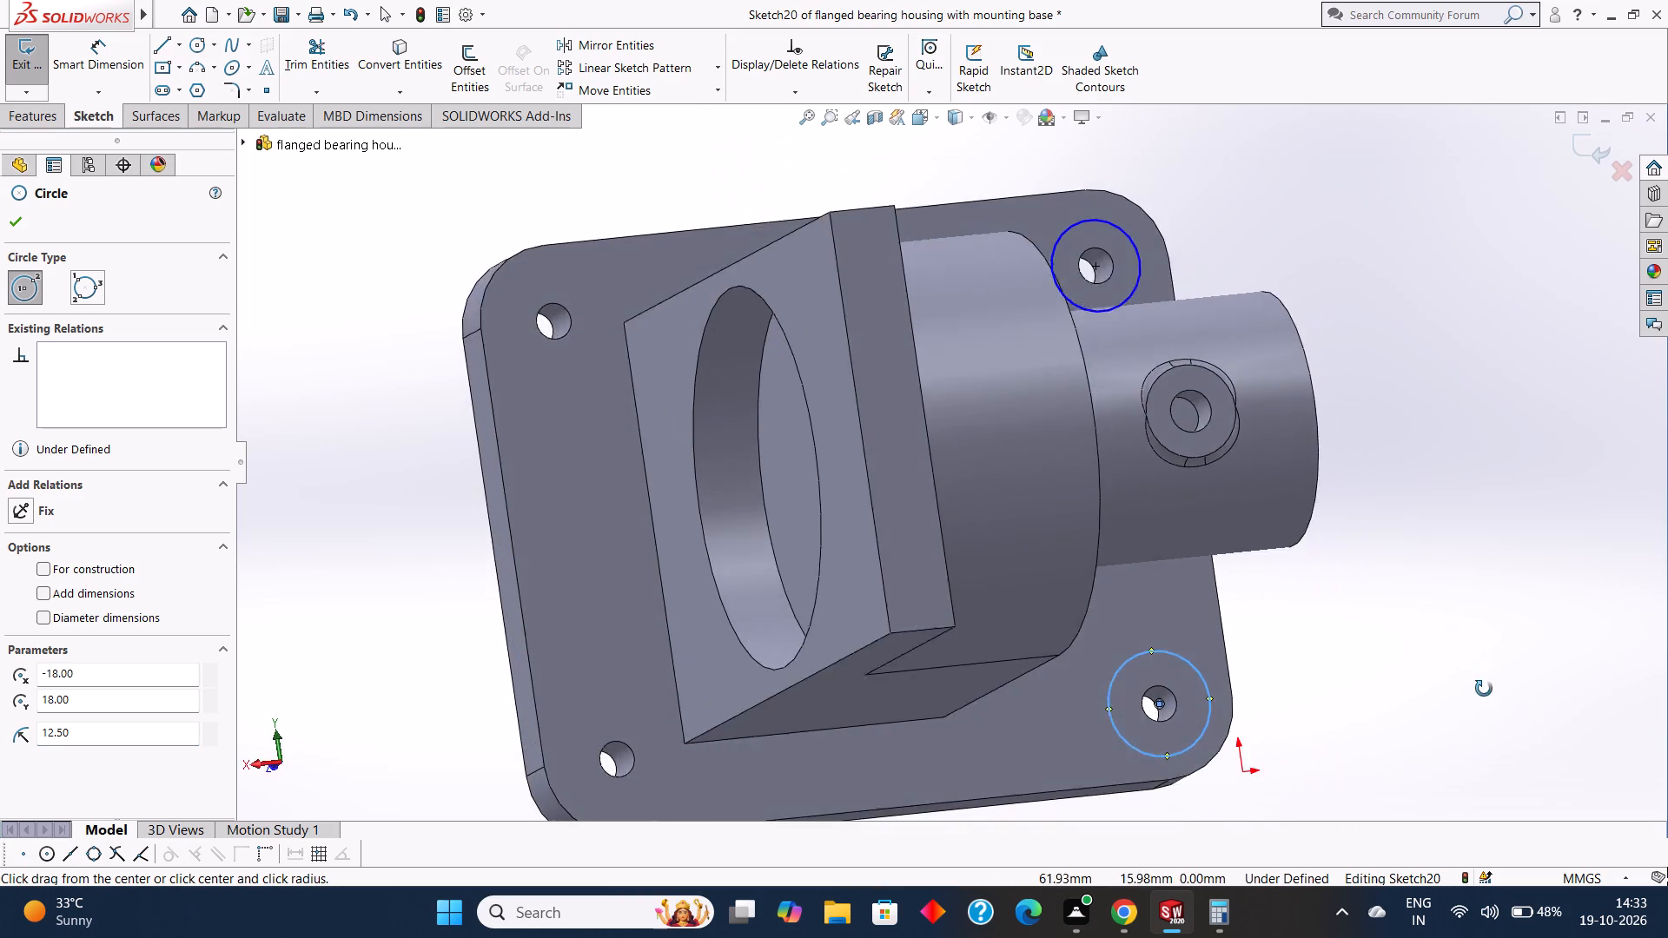
pyautogui.moveTo(1484, 689); pyautogui.dragTo(1465, 698, button='middle')
pyautogui.press('Escape')
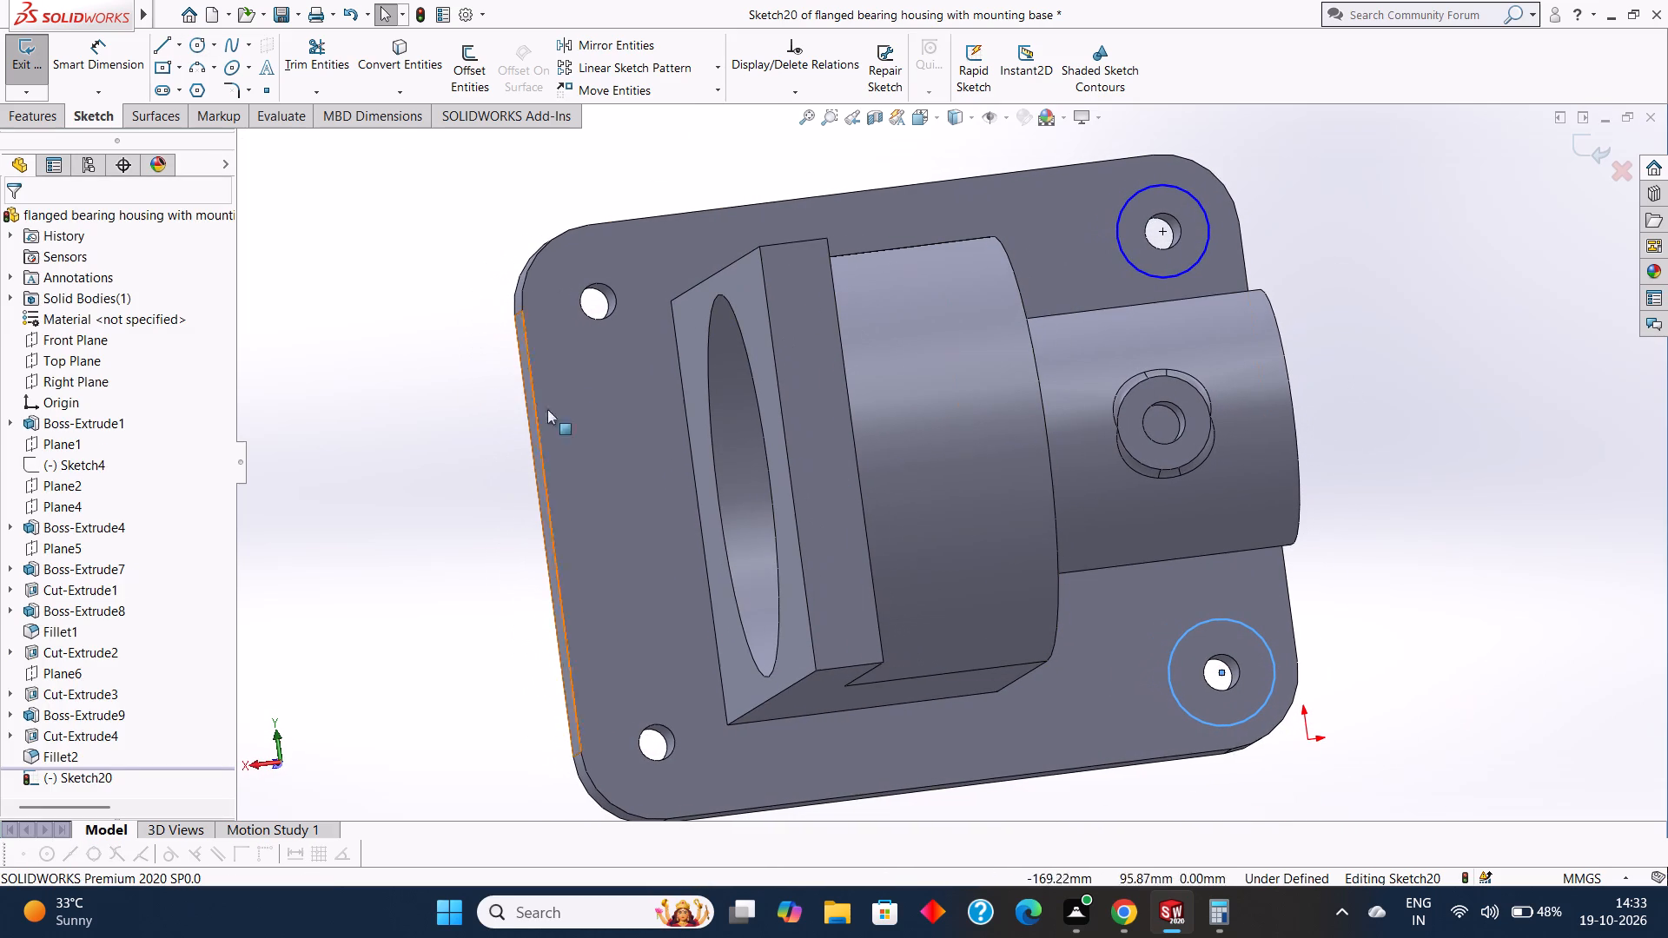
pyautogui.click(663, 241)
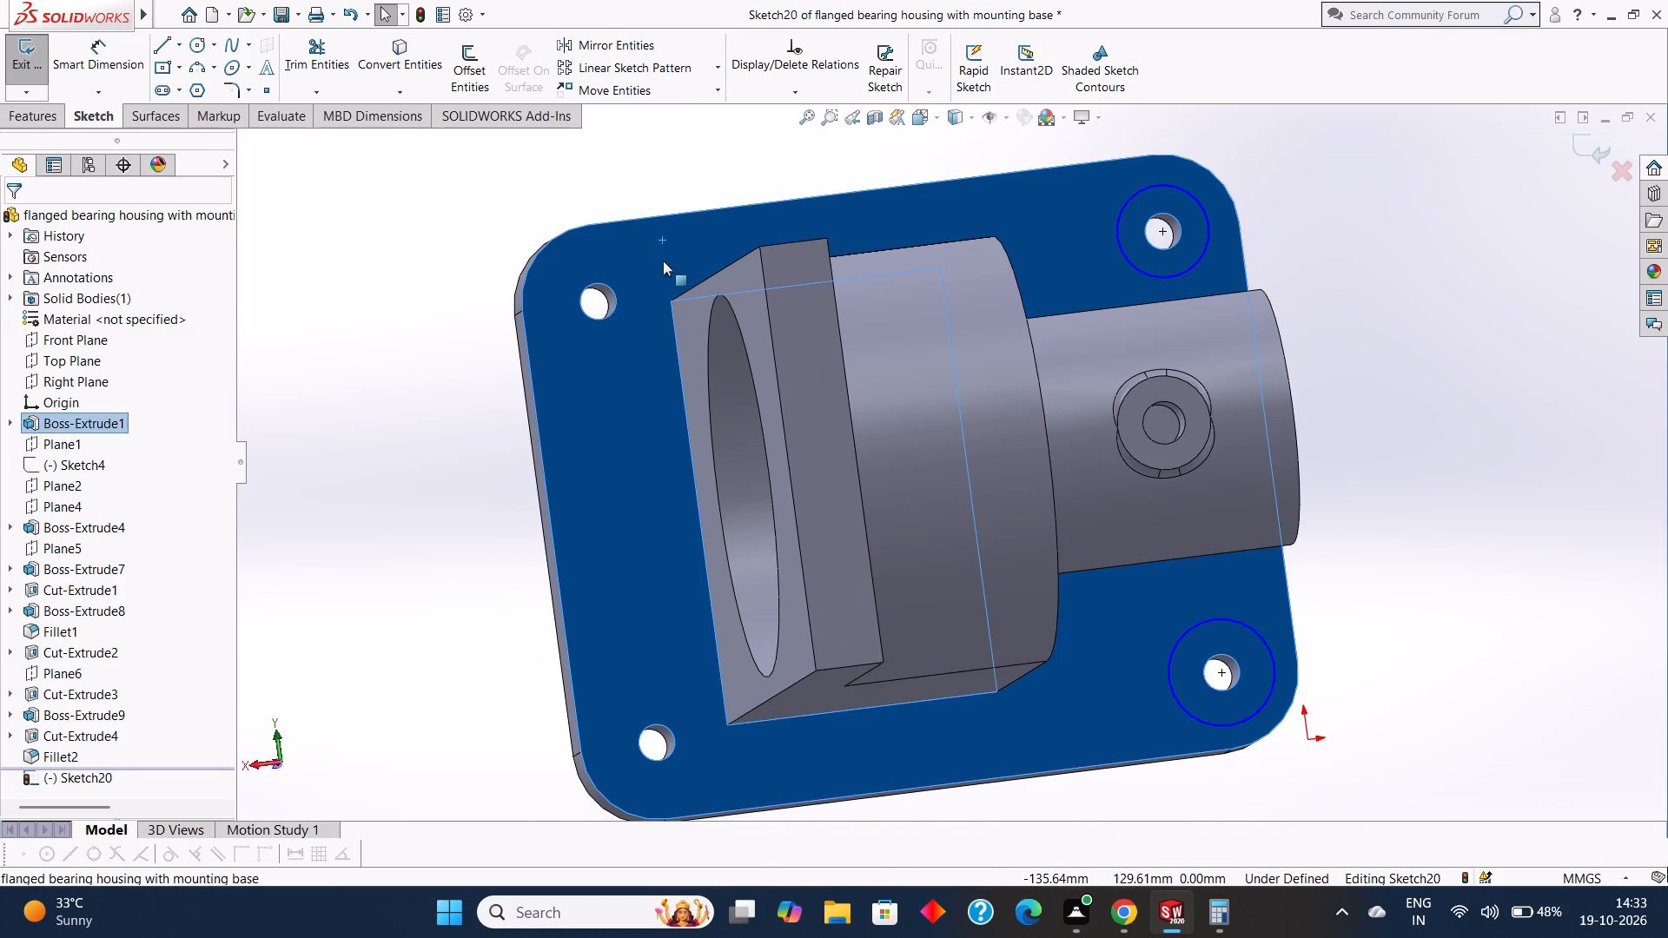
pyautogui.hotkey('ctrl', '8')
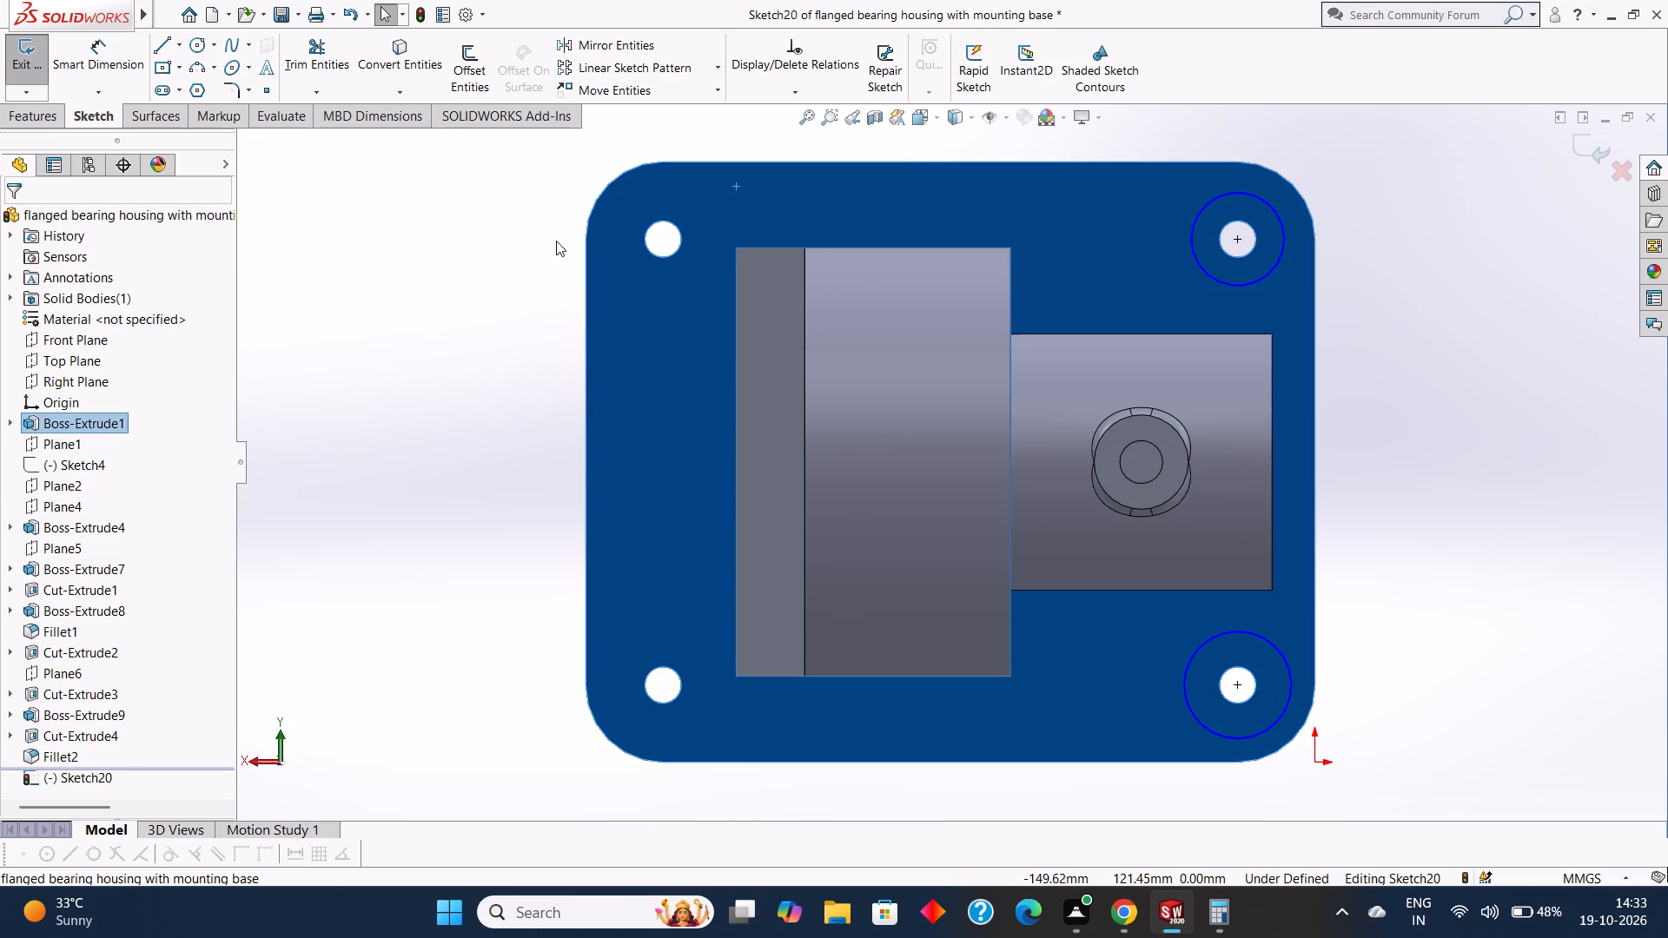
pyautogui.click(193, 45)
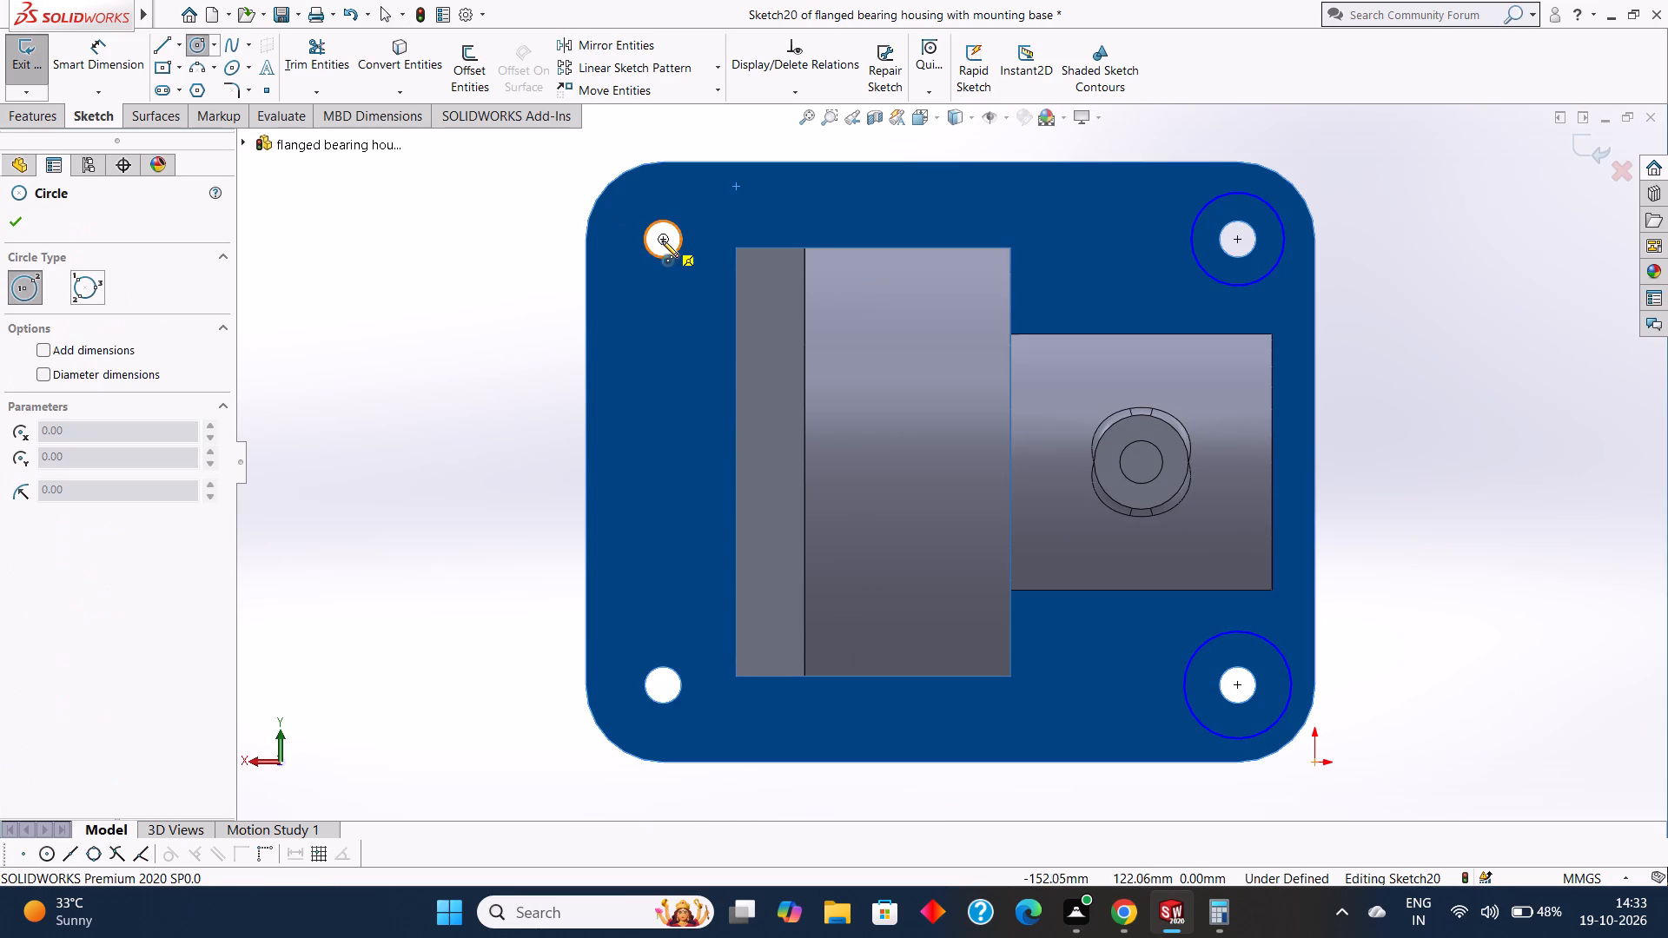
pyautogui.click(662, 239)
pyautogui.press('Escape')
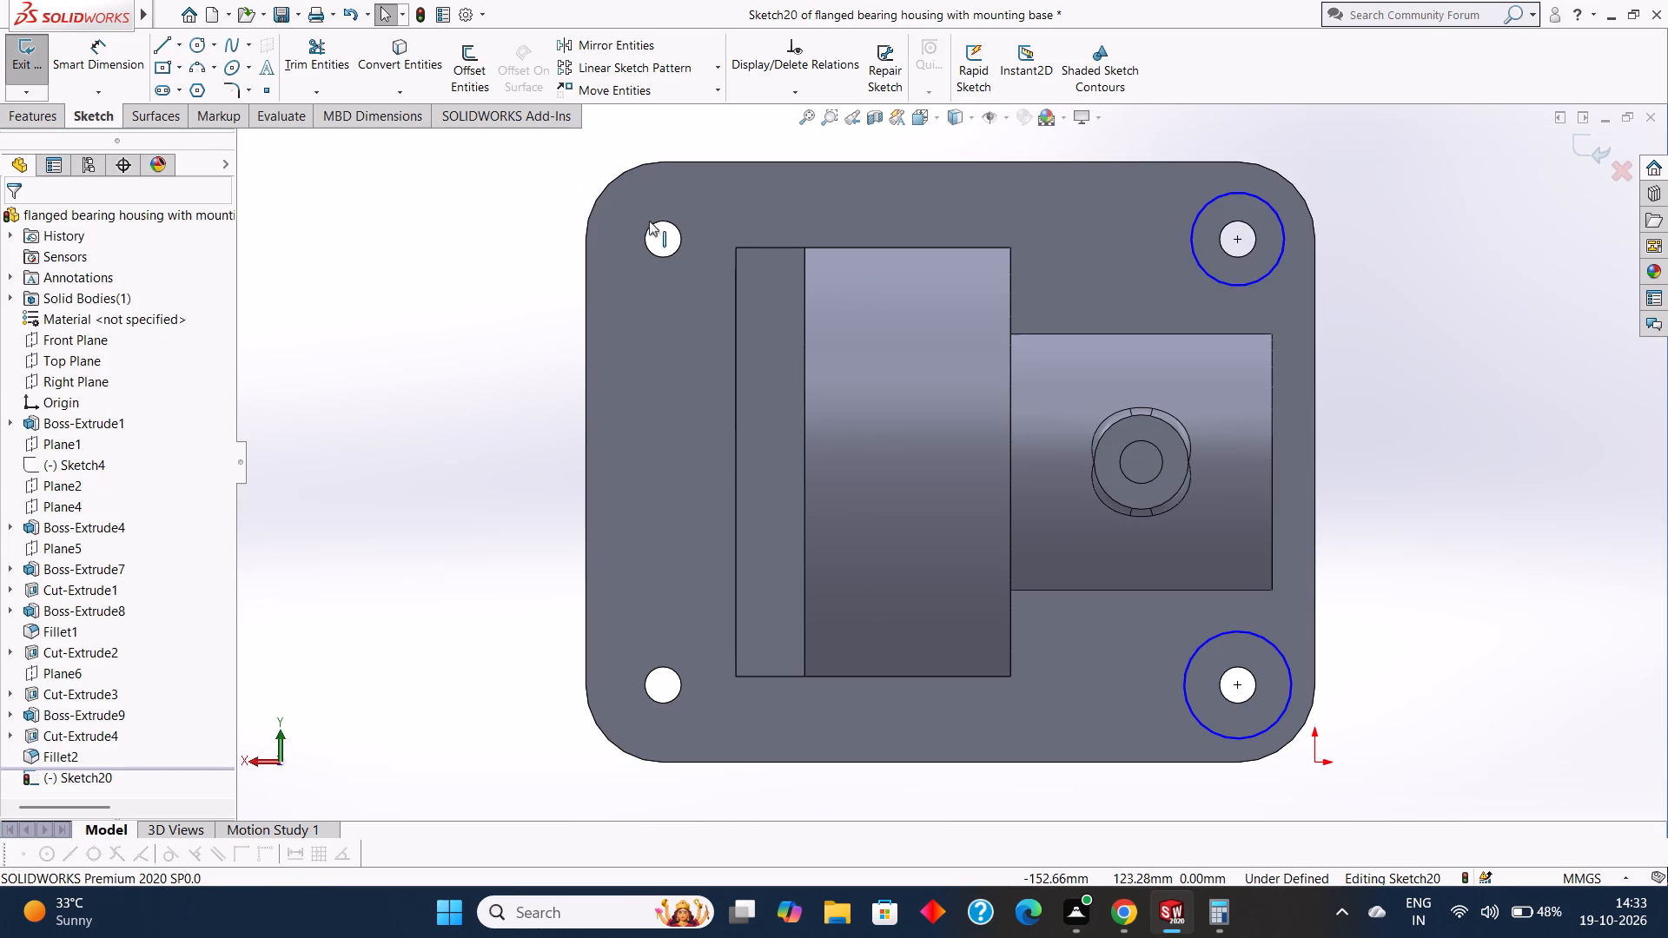
# Sketch a 12.5 mm radius circle centred on each of the two flange-side mounting holes of the base plate.
pyautogui.click(194, 43)
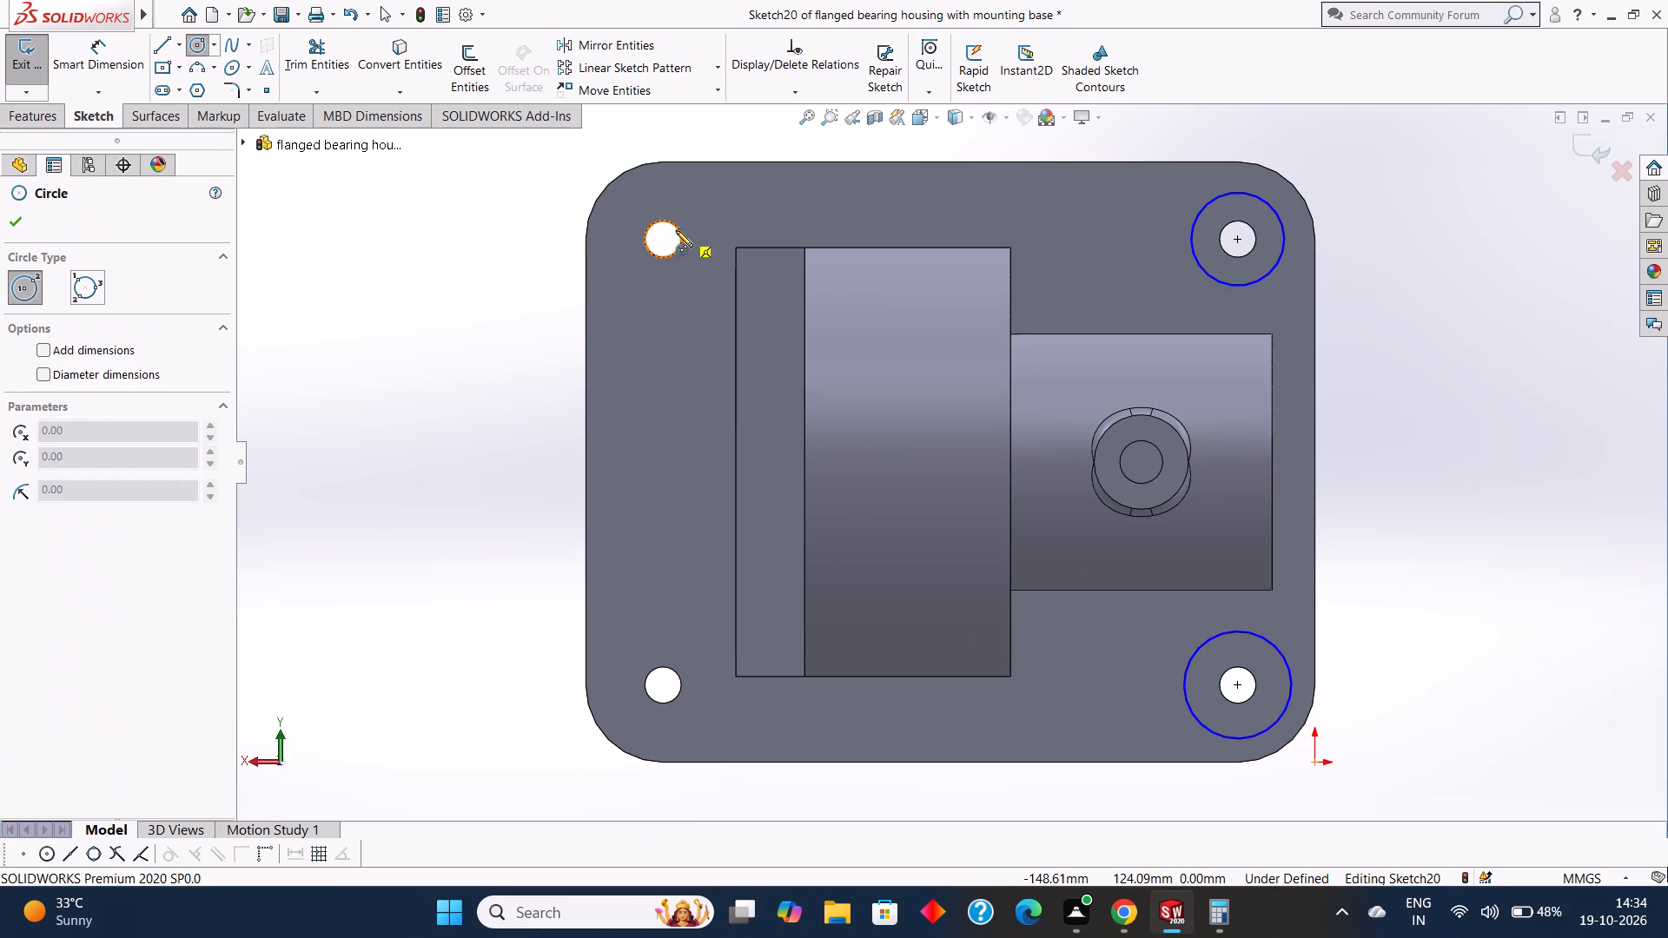
pyautogui.moveTo(664, 239); pyautogui.dragTo(678, 287)
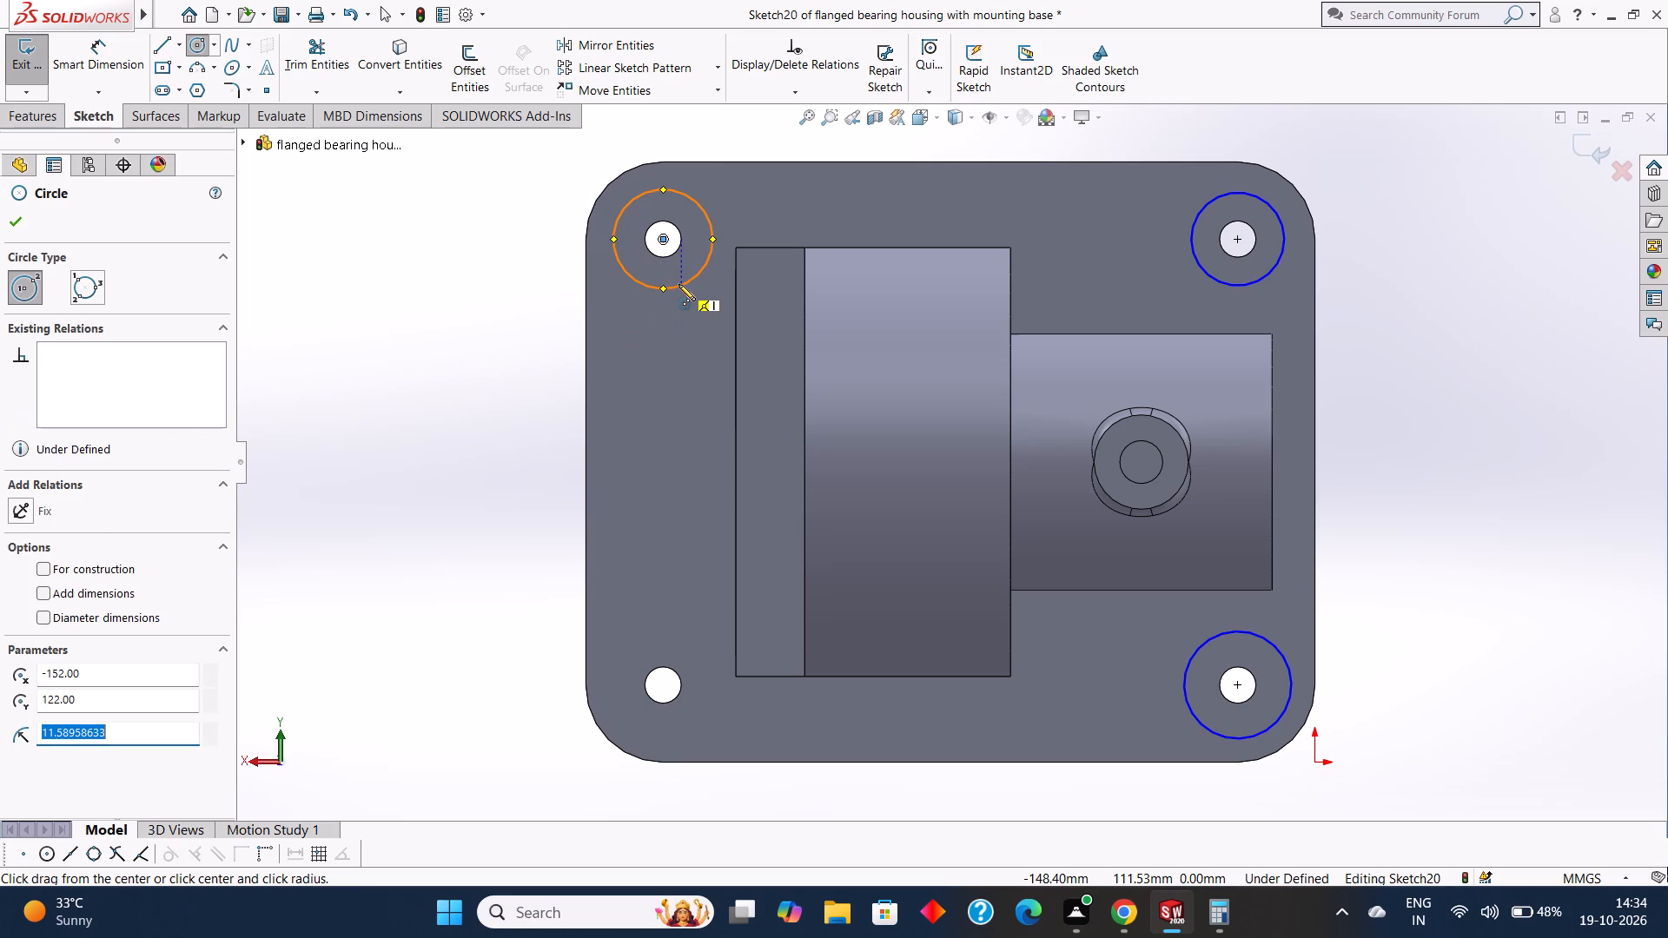
pyautogui.write('12.5')
pyautogui.press('Return')
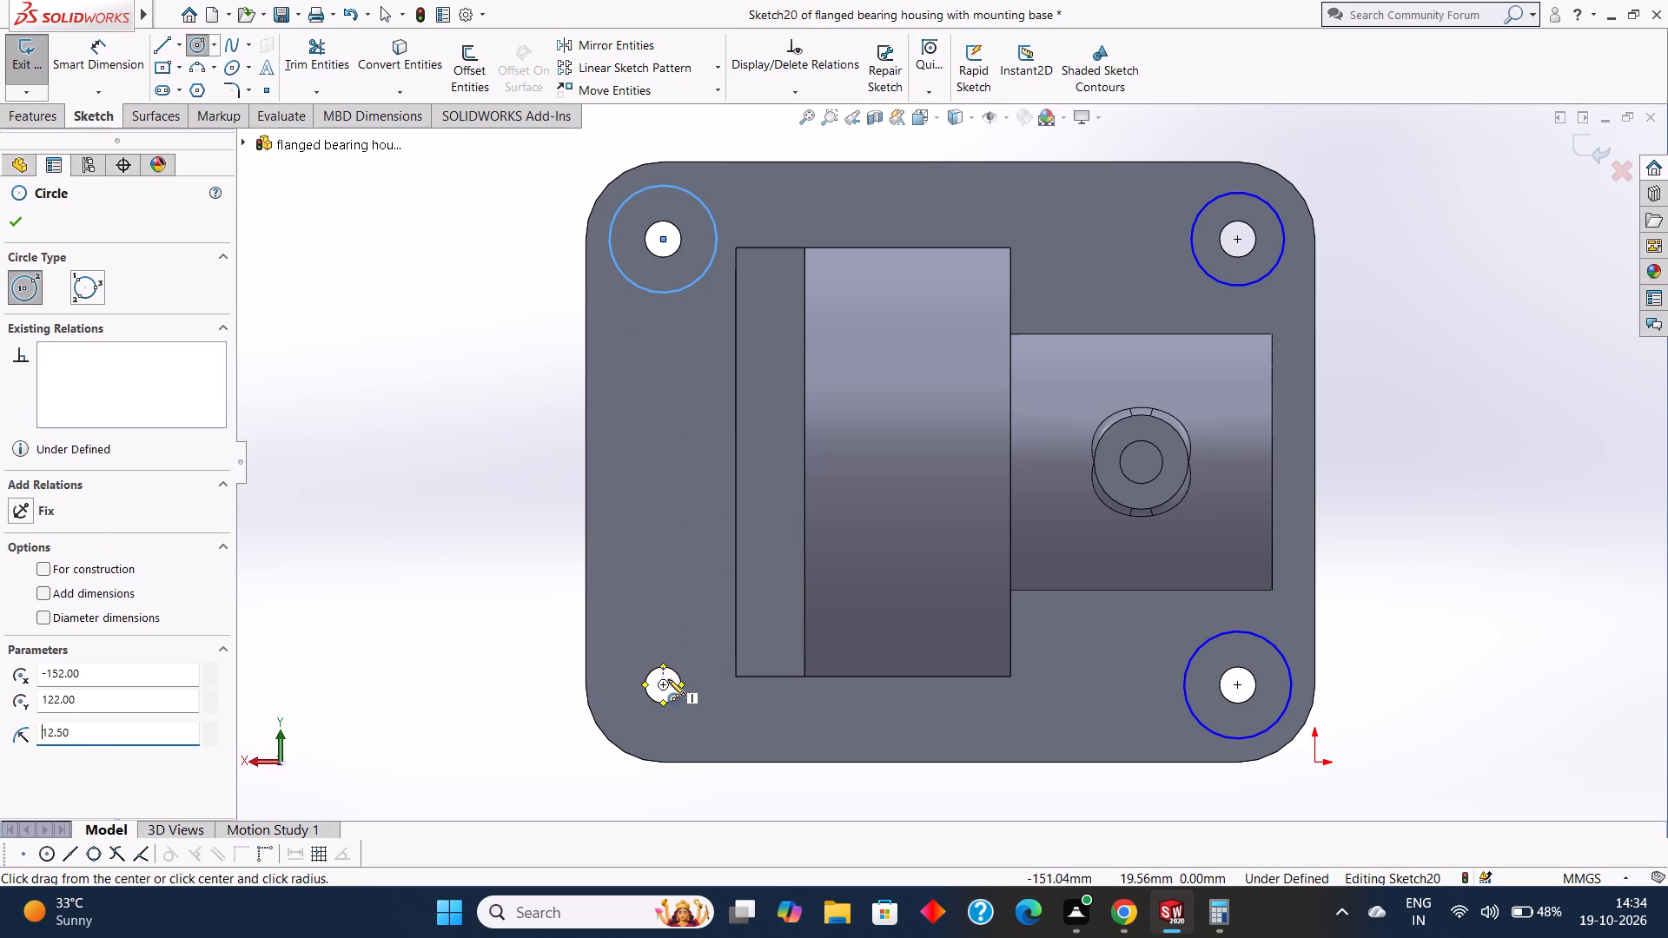
pyautogui.moveTo(664, 684); pyautogui.dragTo(698, 716)
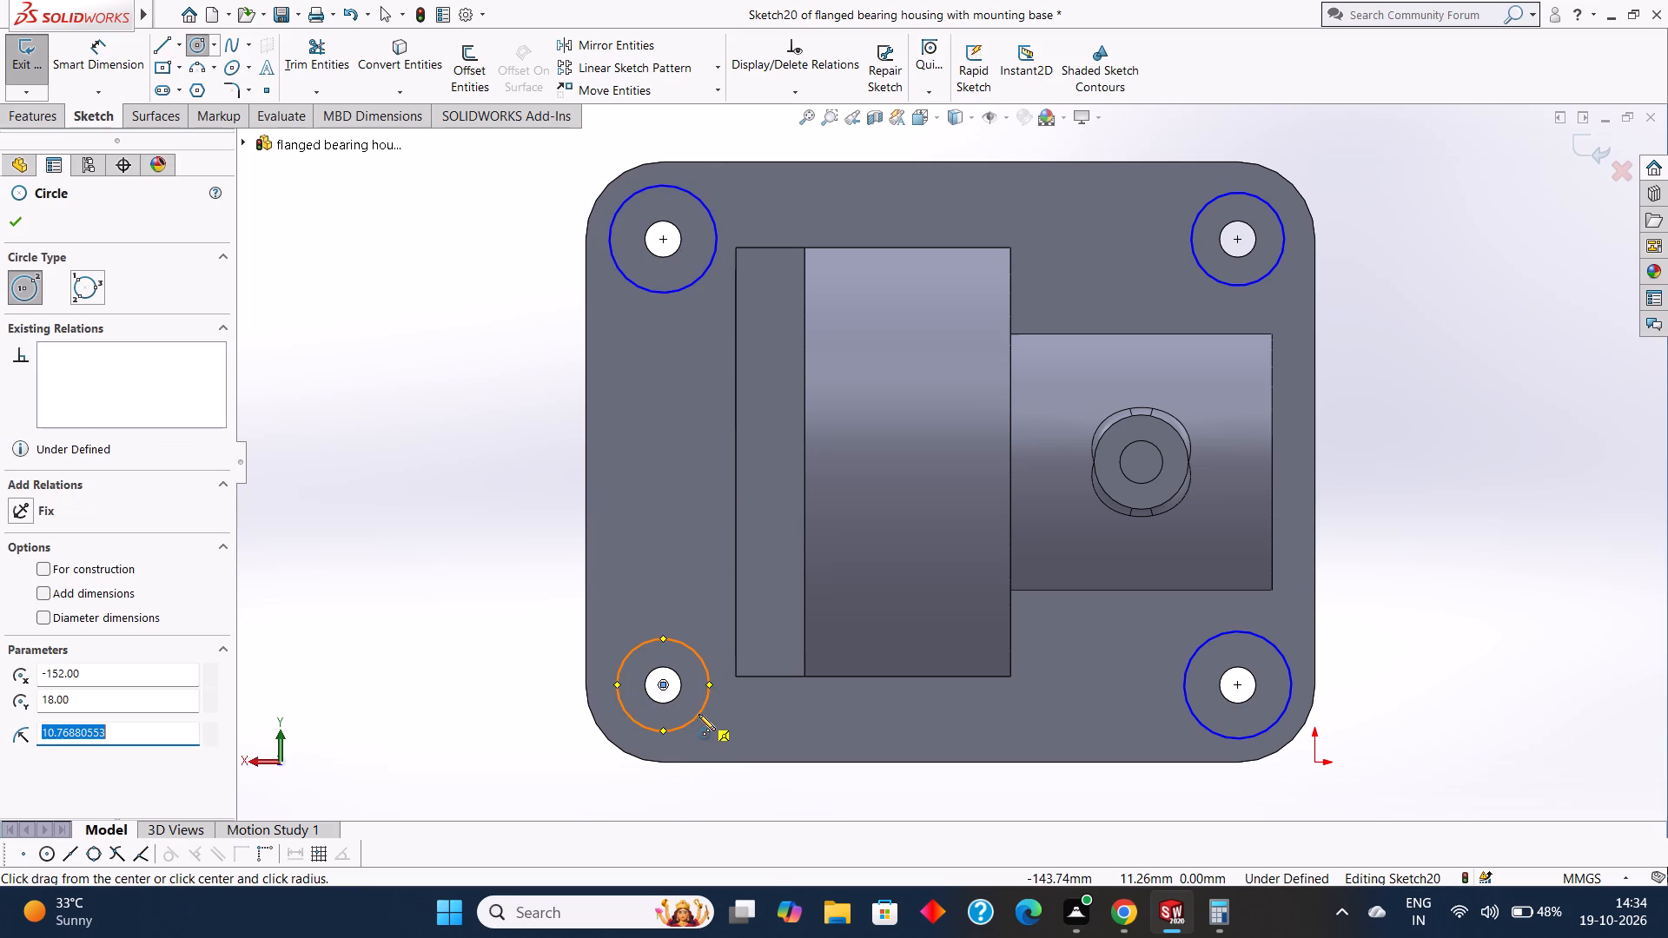
pyautogui.write('12.5')
pyautogui.press('Return')
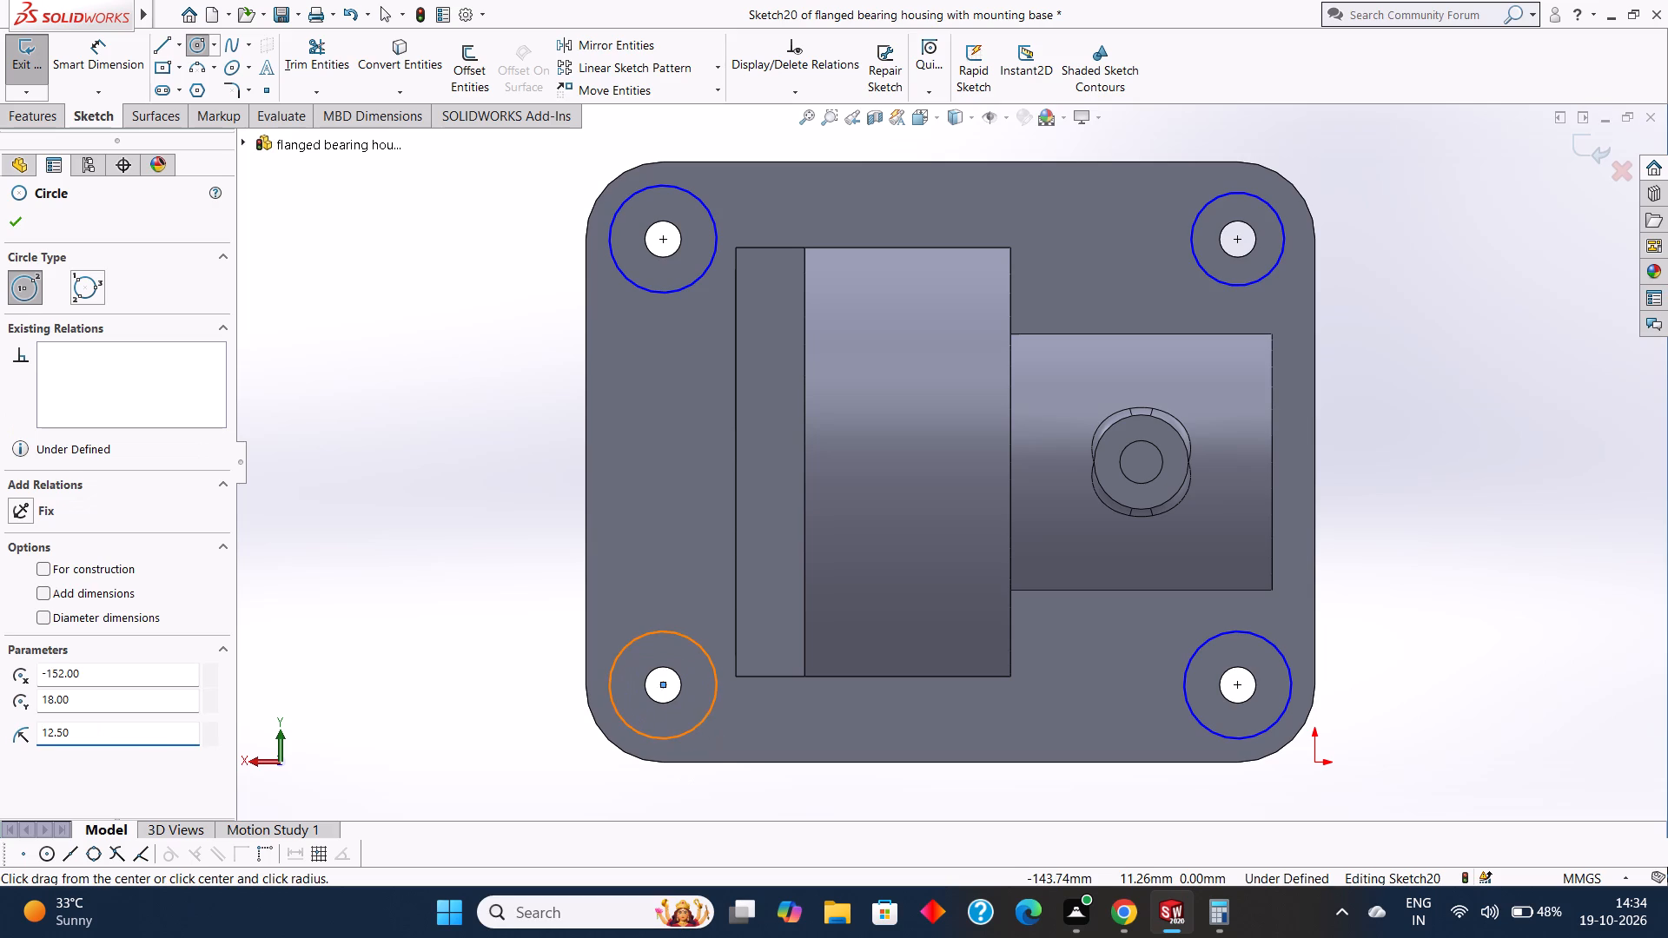
pyautogui.press('Escape')
pyautogui.press('Escape')
# Dimension the circles around all four mounting holes to a diameter of 25 mm each.
pyautogui.click(109, 54)
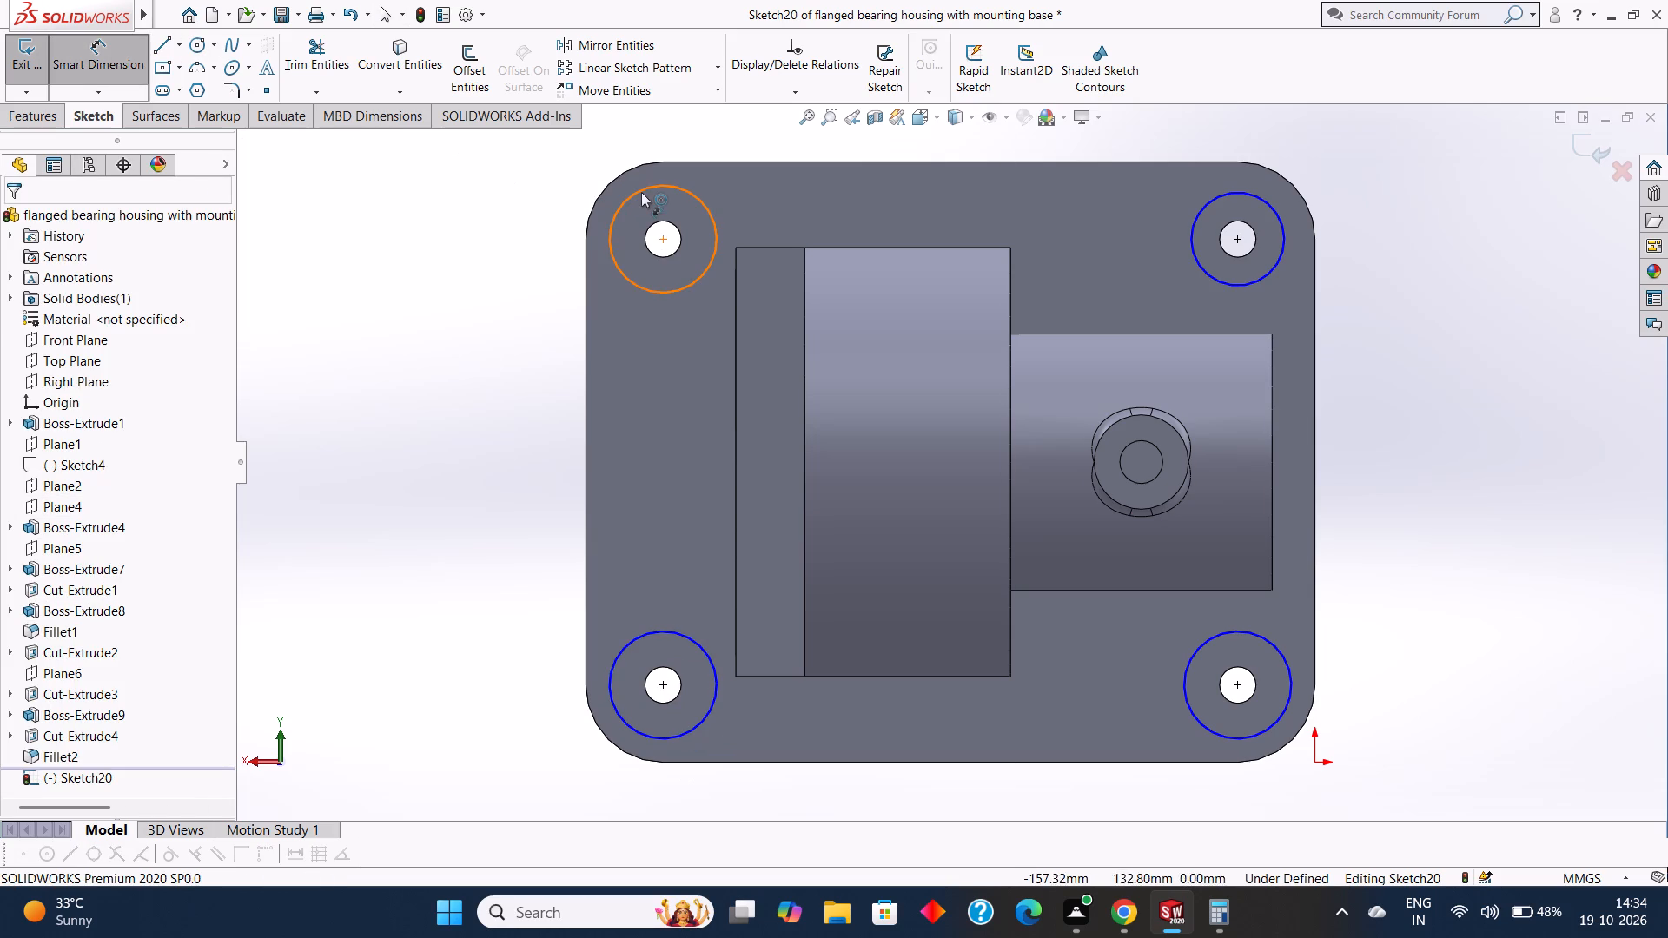
pyautogui.moveTo(641, 192); pyautogui.dragTo(639, 184)
pyautogui.click(628, 135)
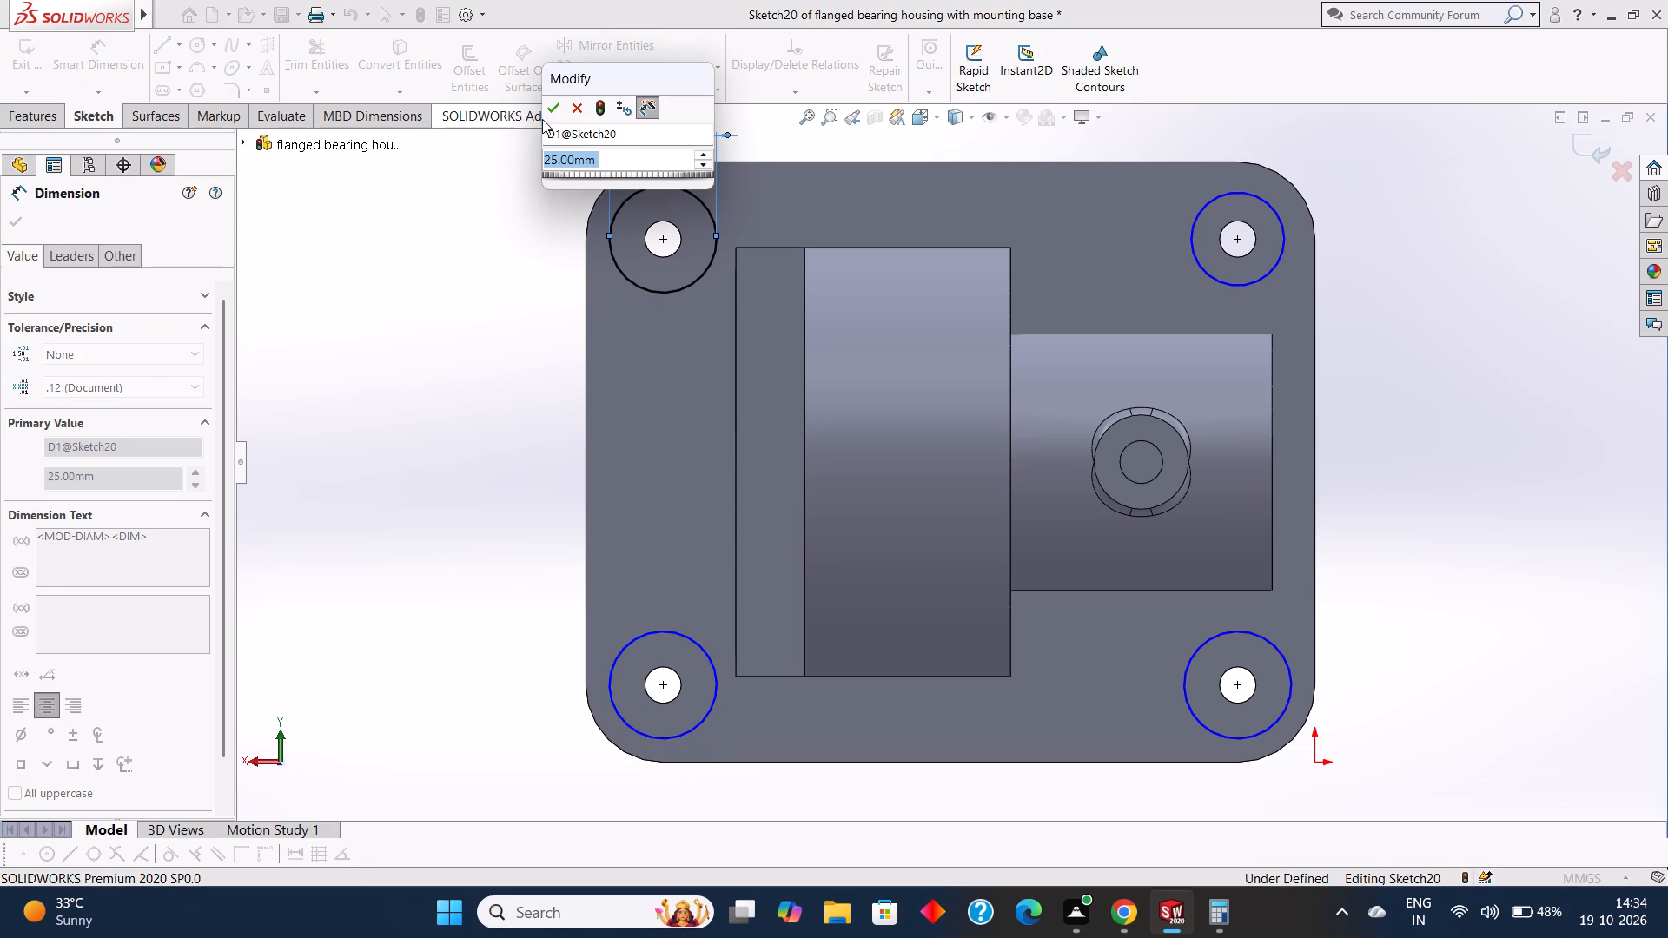
pyautogui.click(546, 106)
pyautogui.click(1292, 668)
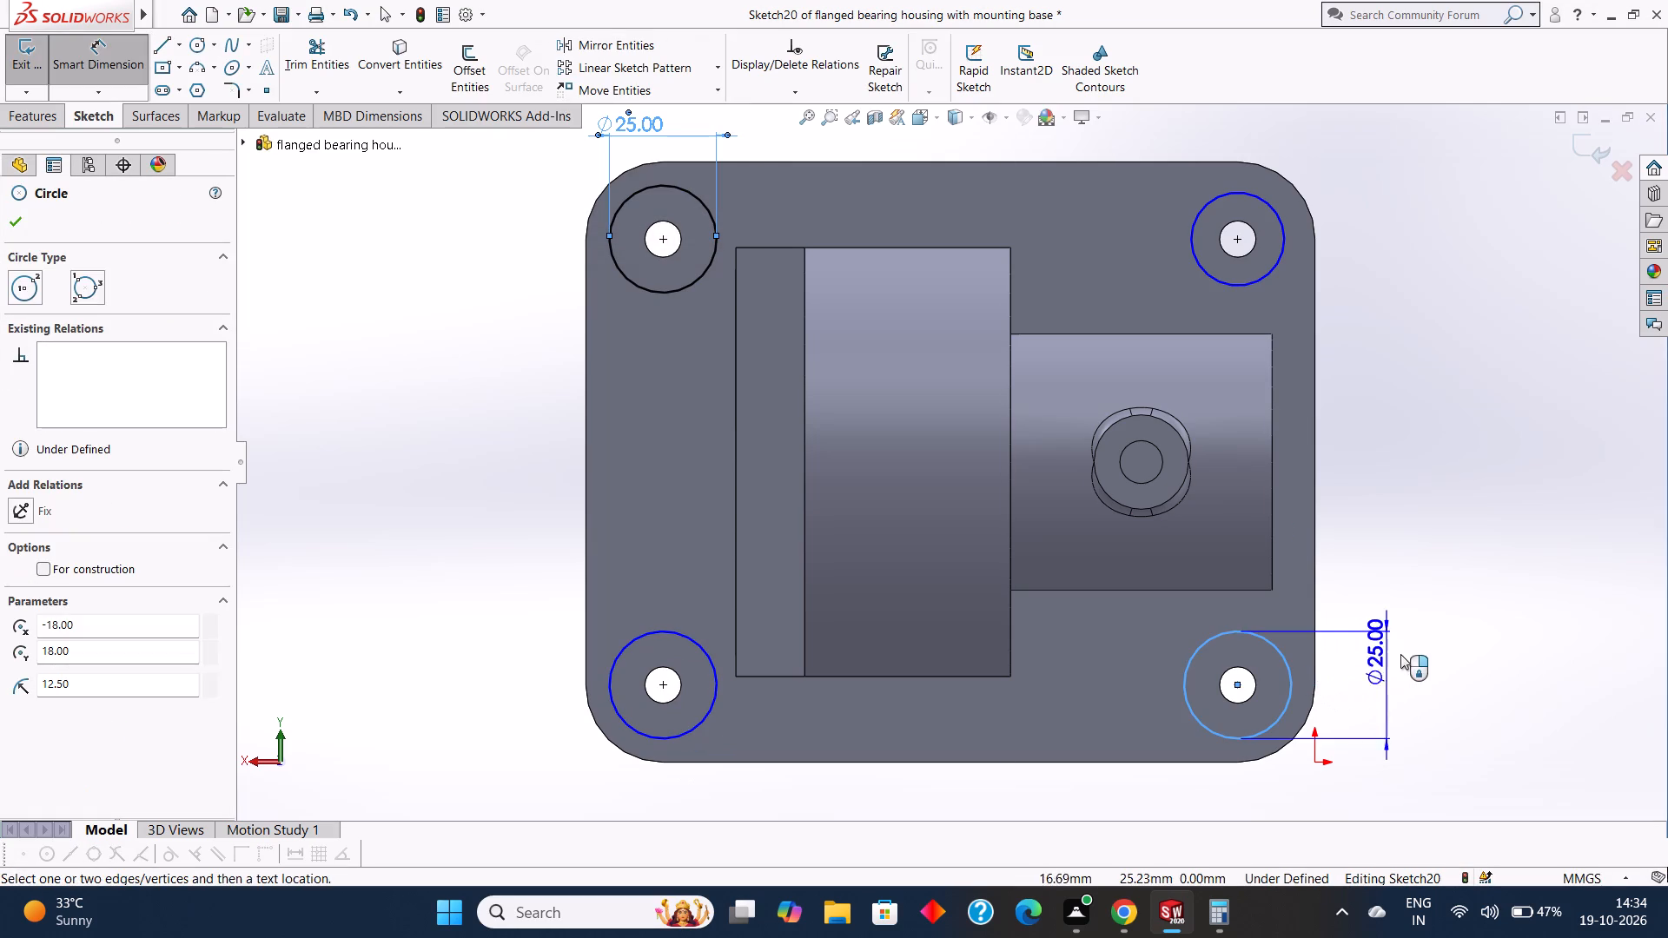
pyautogui.click(1420, 651)
pyautogui.click(1344, 618)
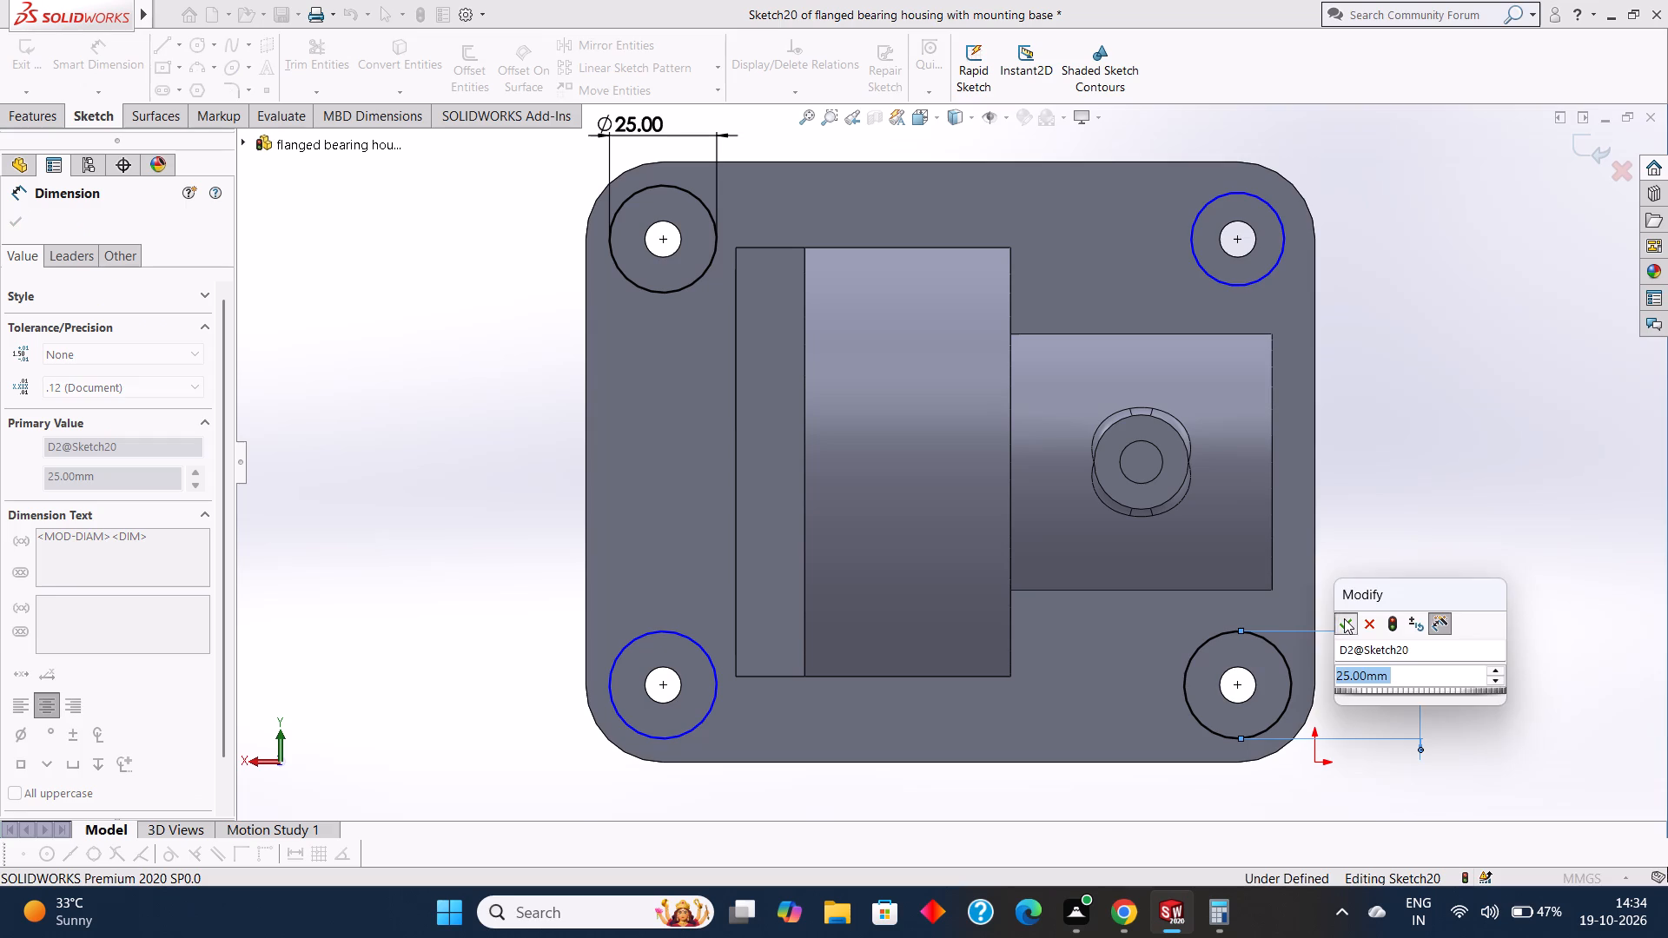
pyautogui.click(1277, 230)
pyautogui.click(1402, 230)
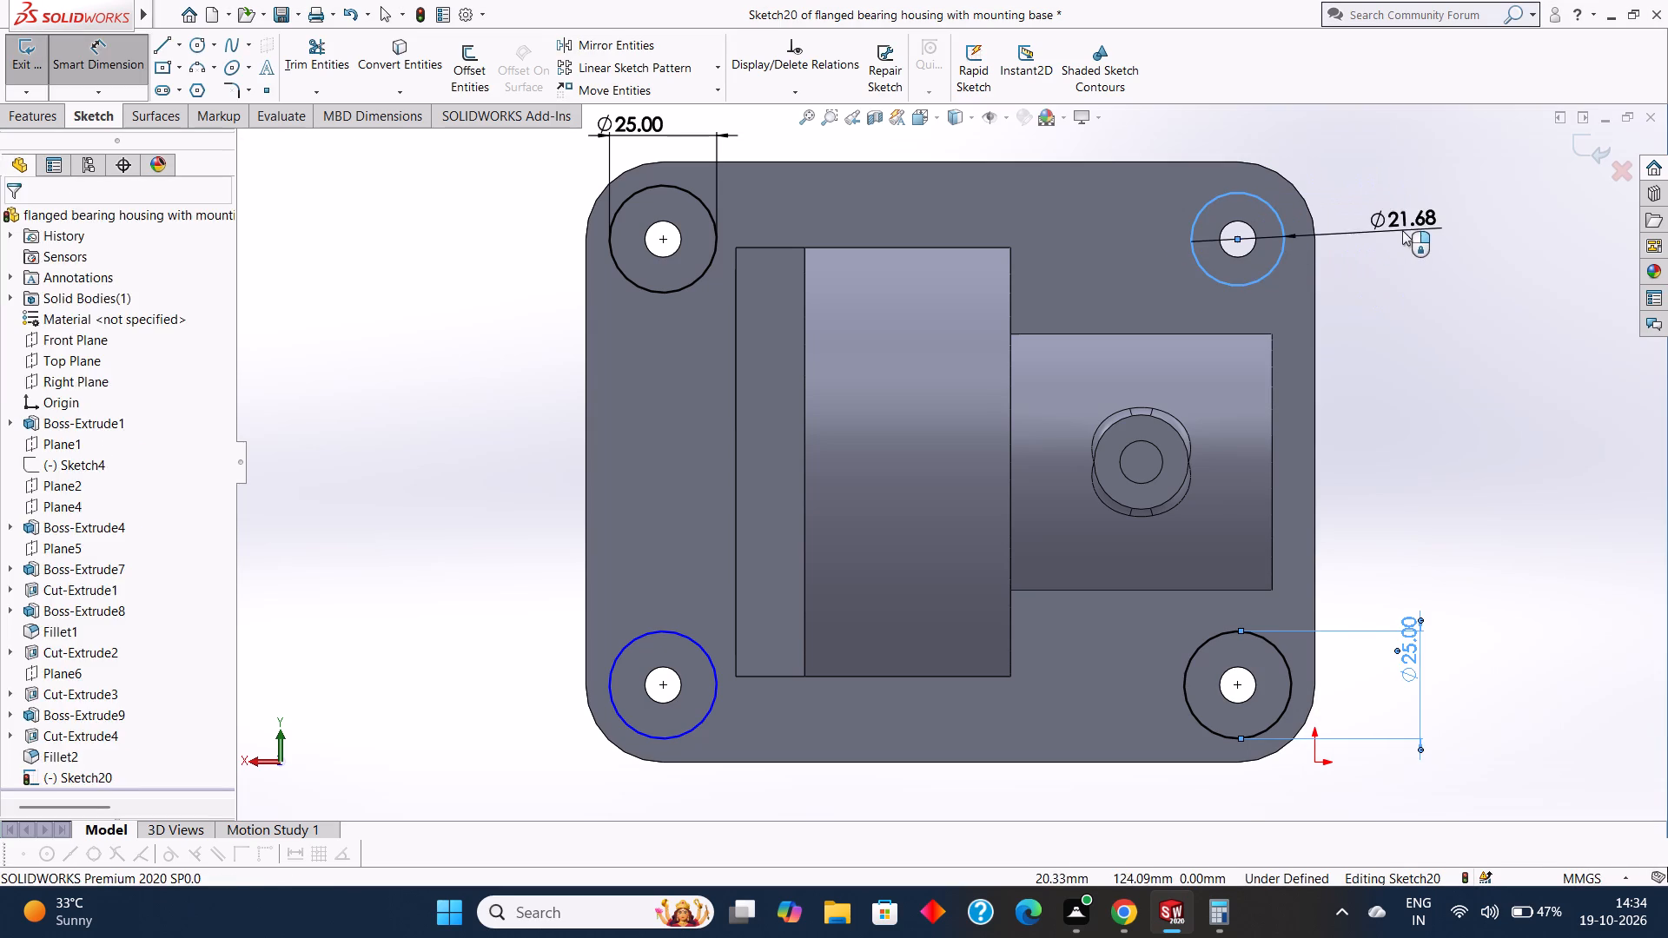
pyautogui.write('25')
pyautogui.press('Return')
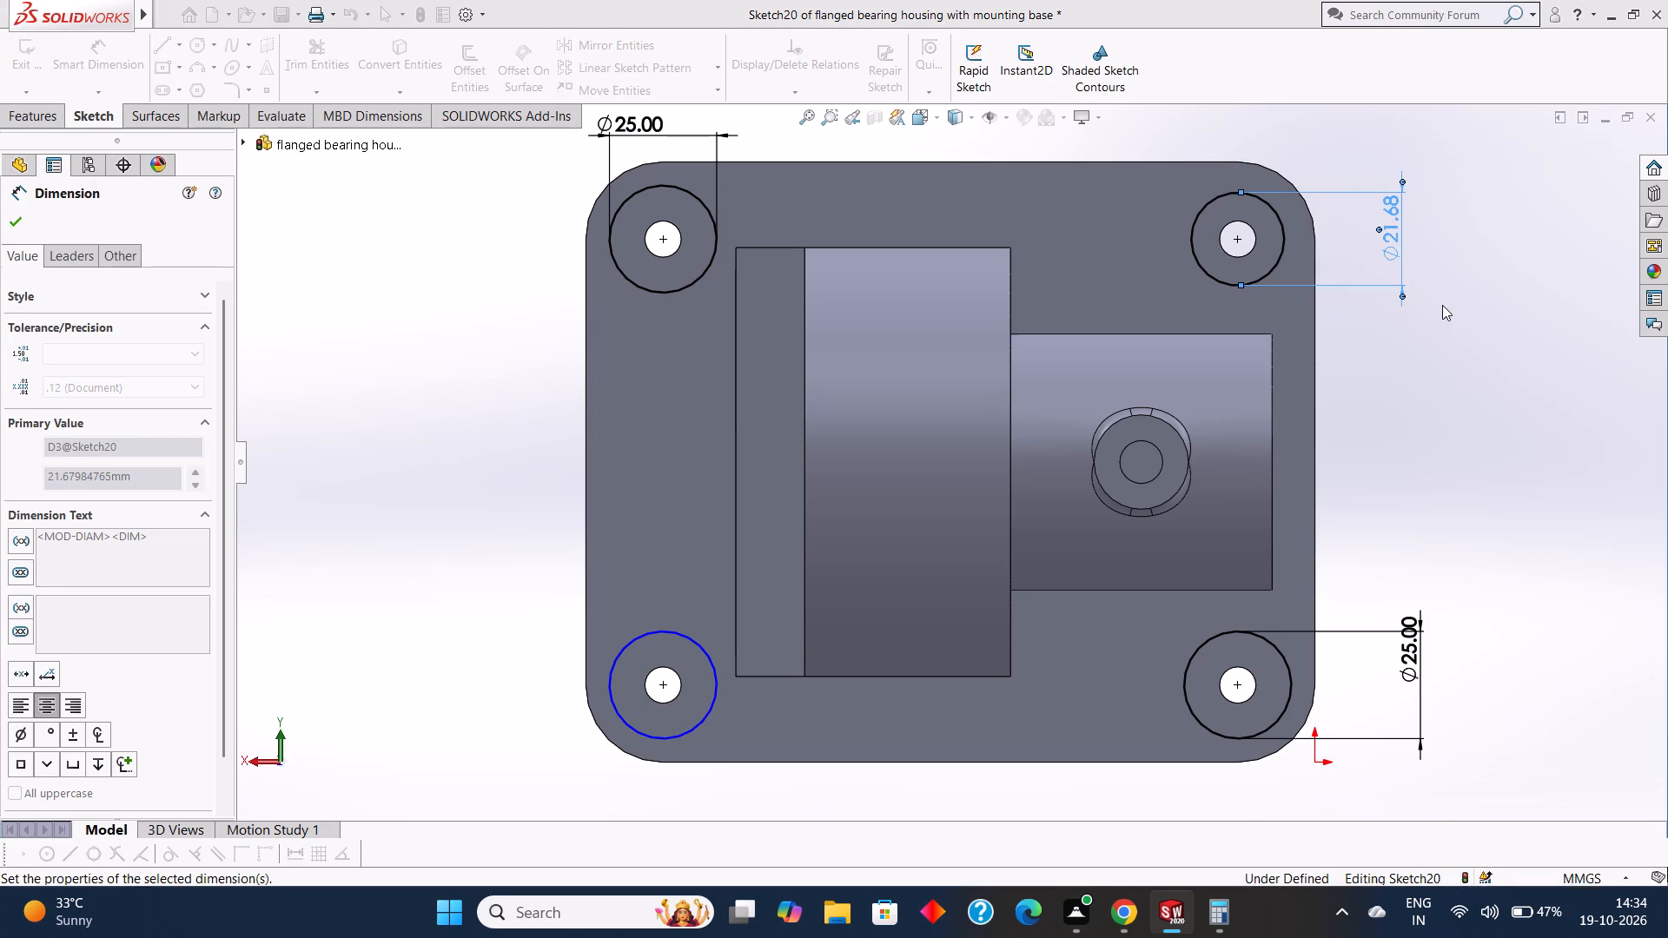
pyautogui.click(626, 641)
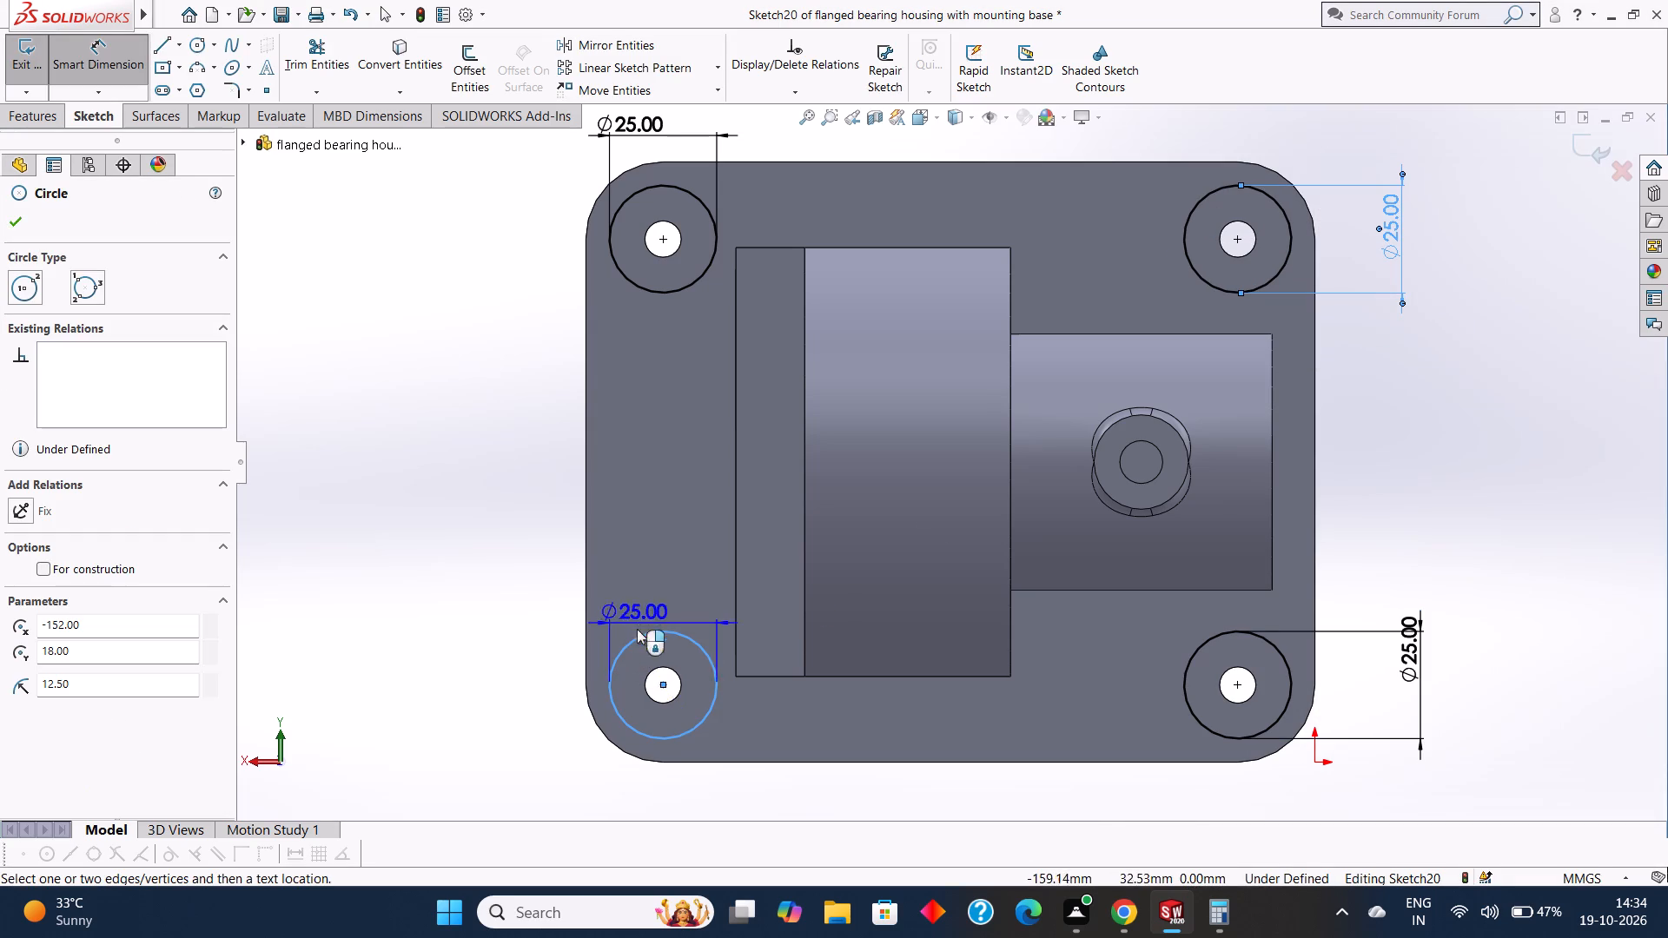
pyautogui.click(632, 559)
pyautogui.click(559, 525)
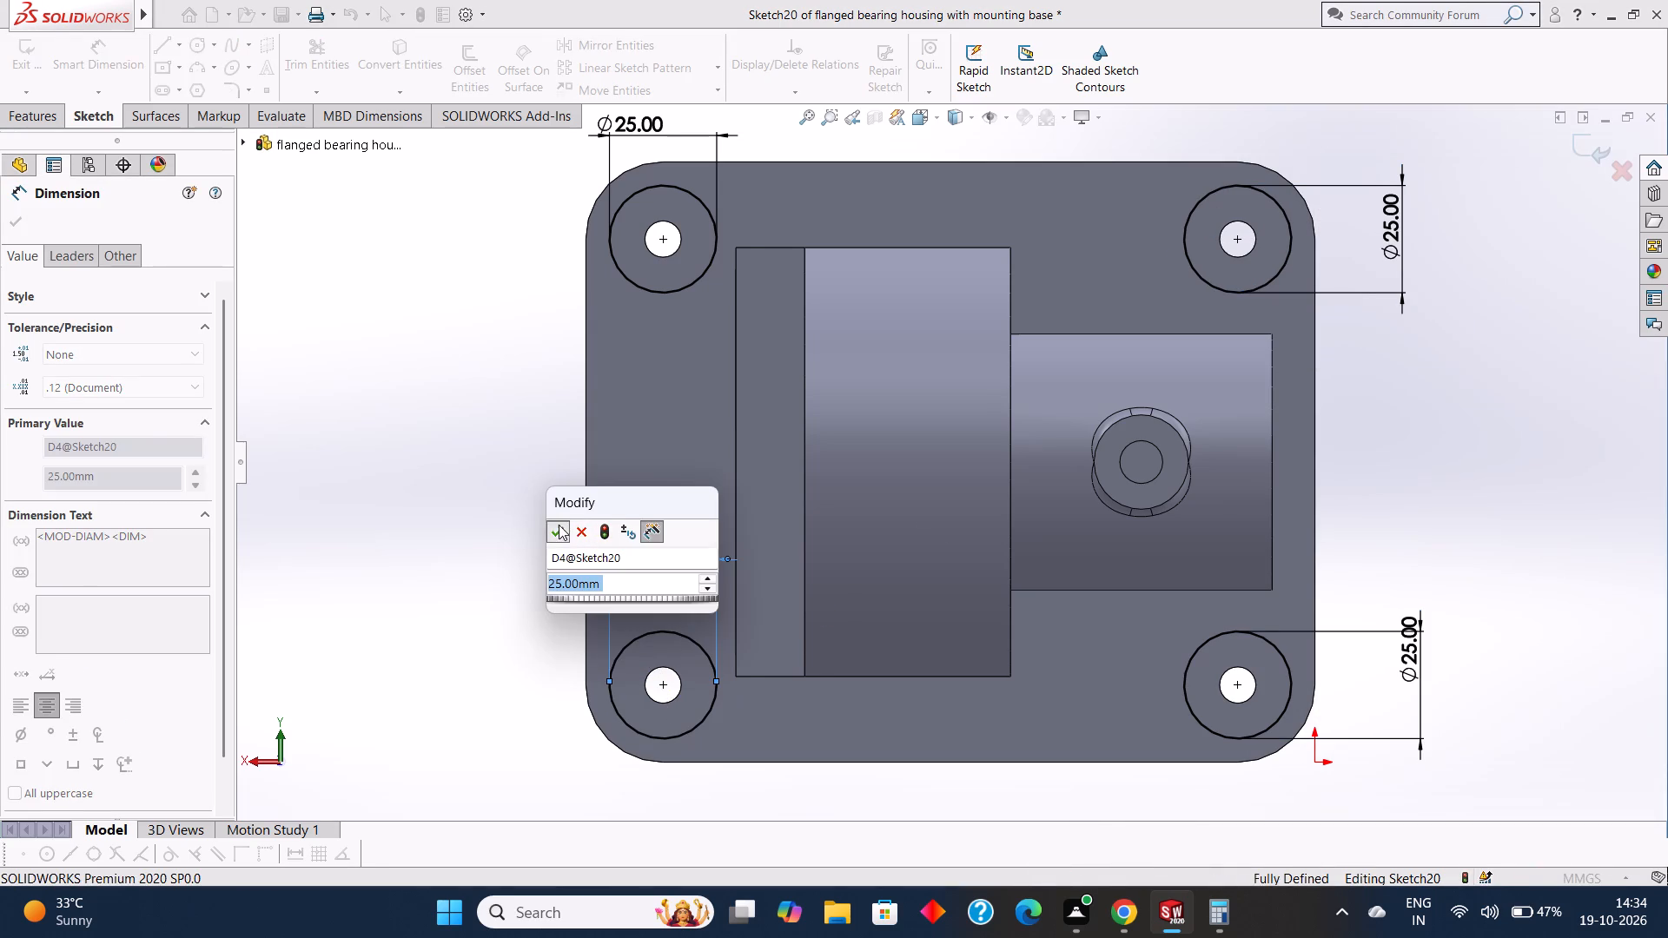
pyautogui.click(14, 221)
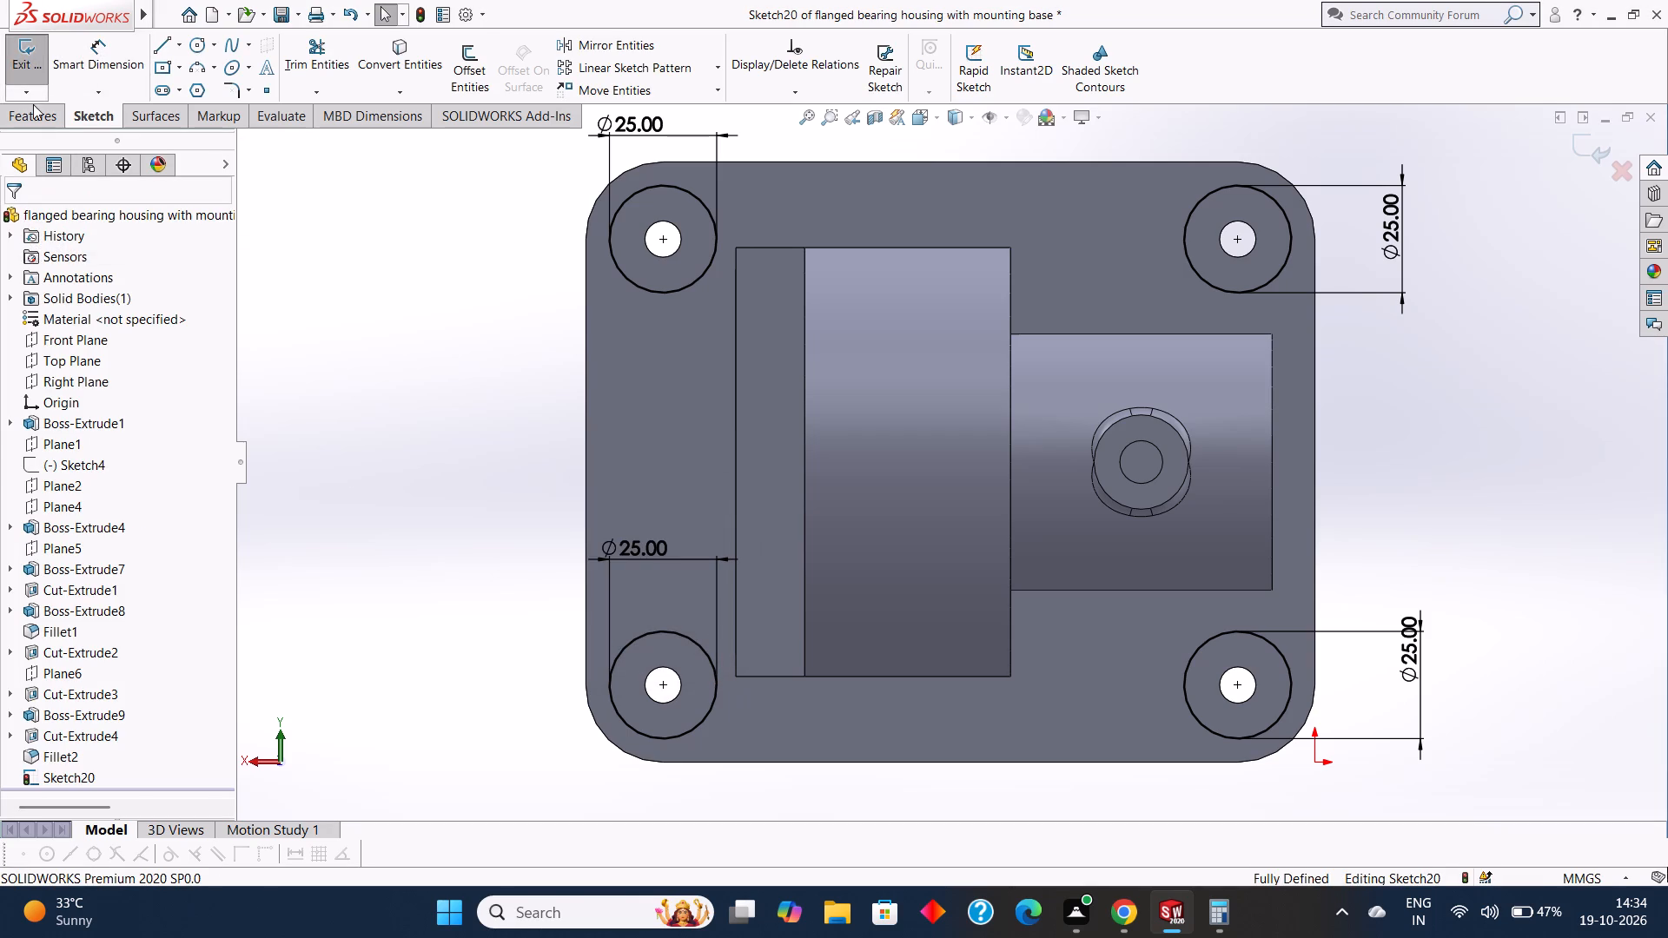
# Extrude-cut the four 25 mm circles into the base plate as blind counterbores 10 mm deep.
pyautogui.click(33, 104)
pyautogui.click(290, 59)
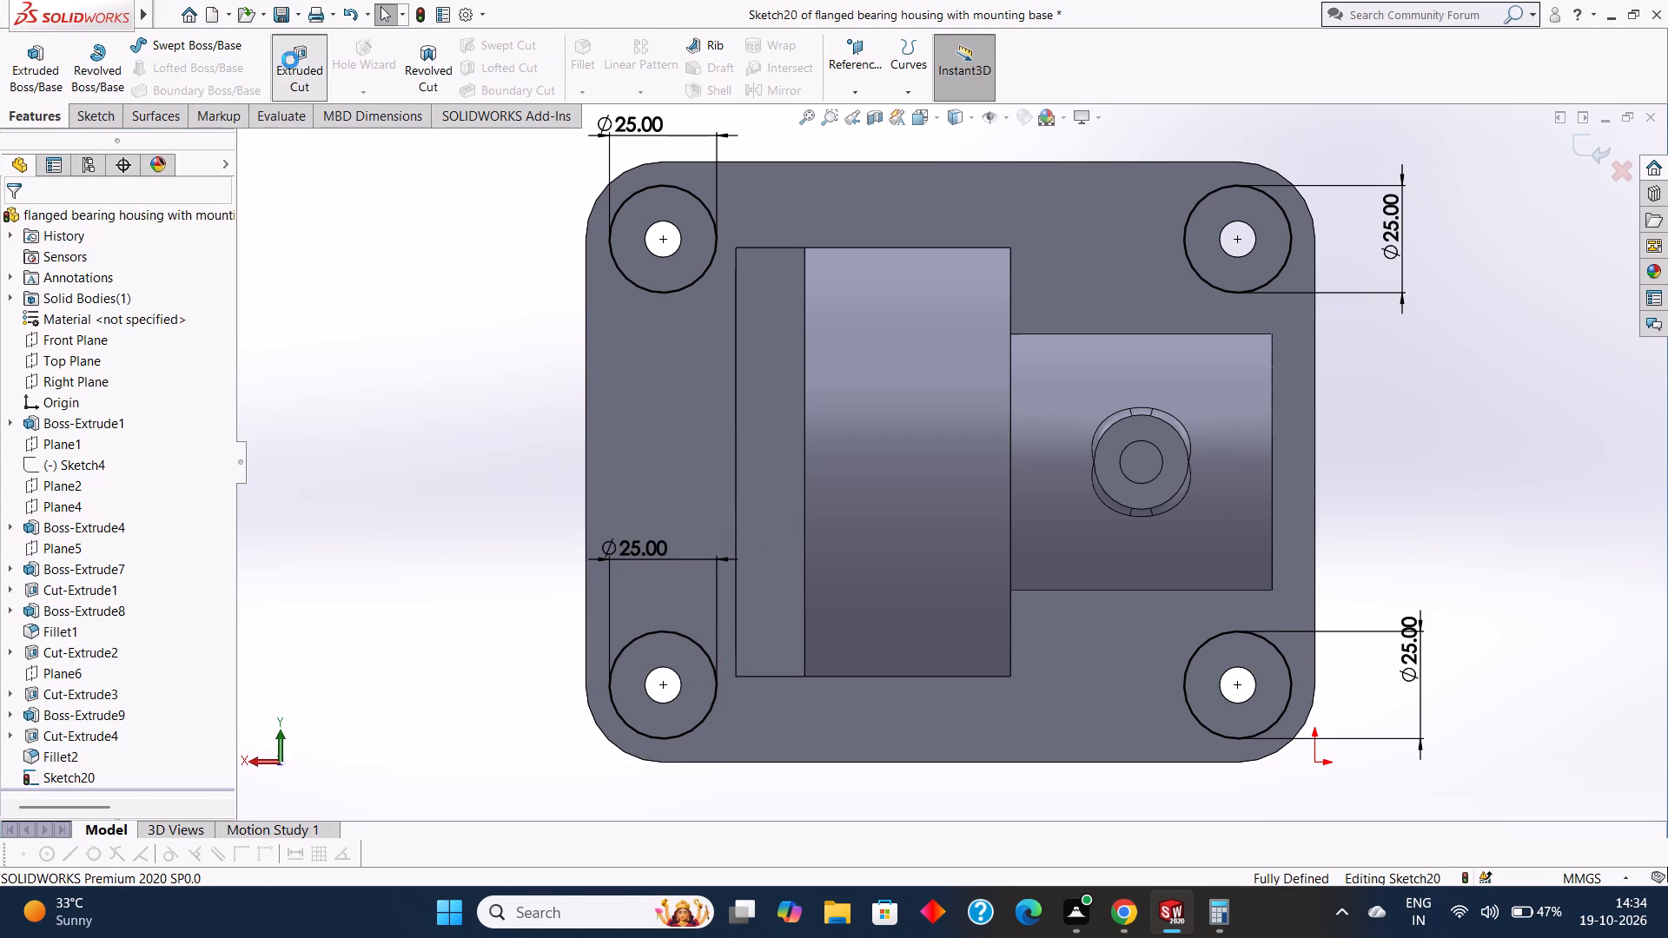
pyautogui.moveTo(390, 410); pyautogui.dragTo(437, 359, button='middle')
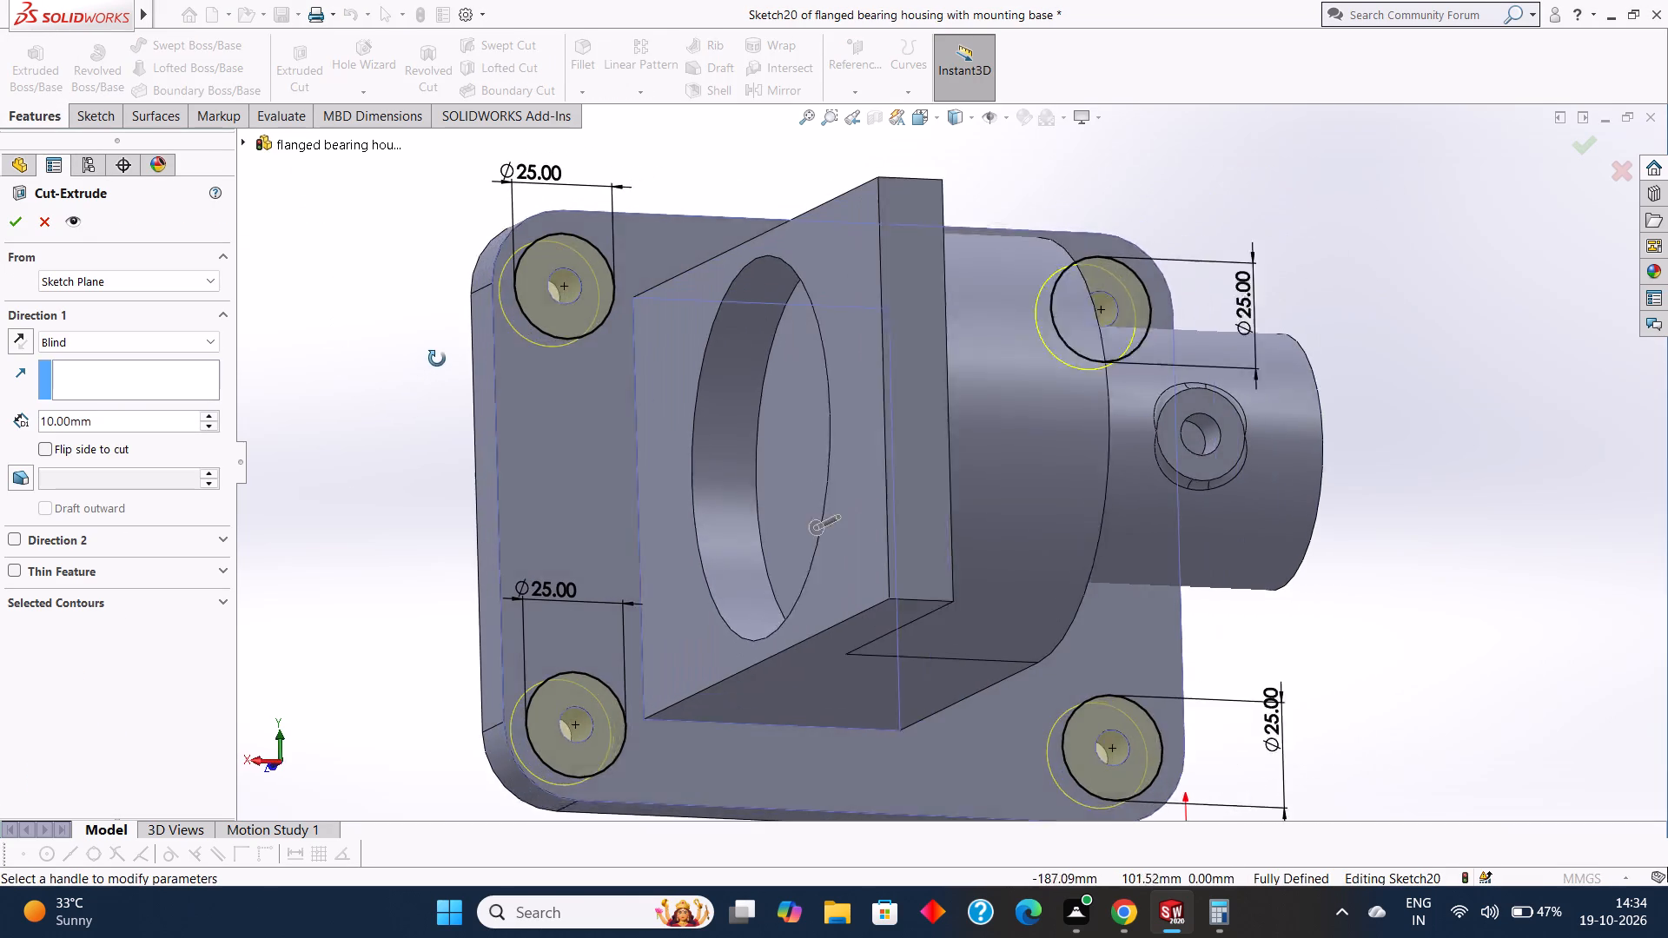
pyautogui.moveTo(437, 359); pyautogui.dragTo(440, 350, button='middle')
pyautogui.click(24, 221)
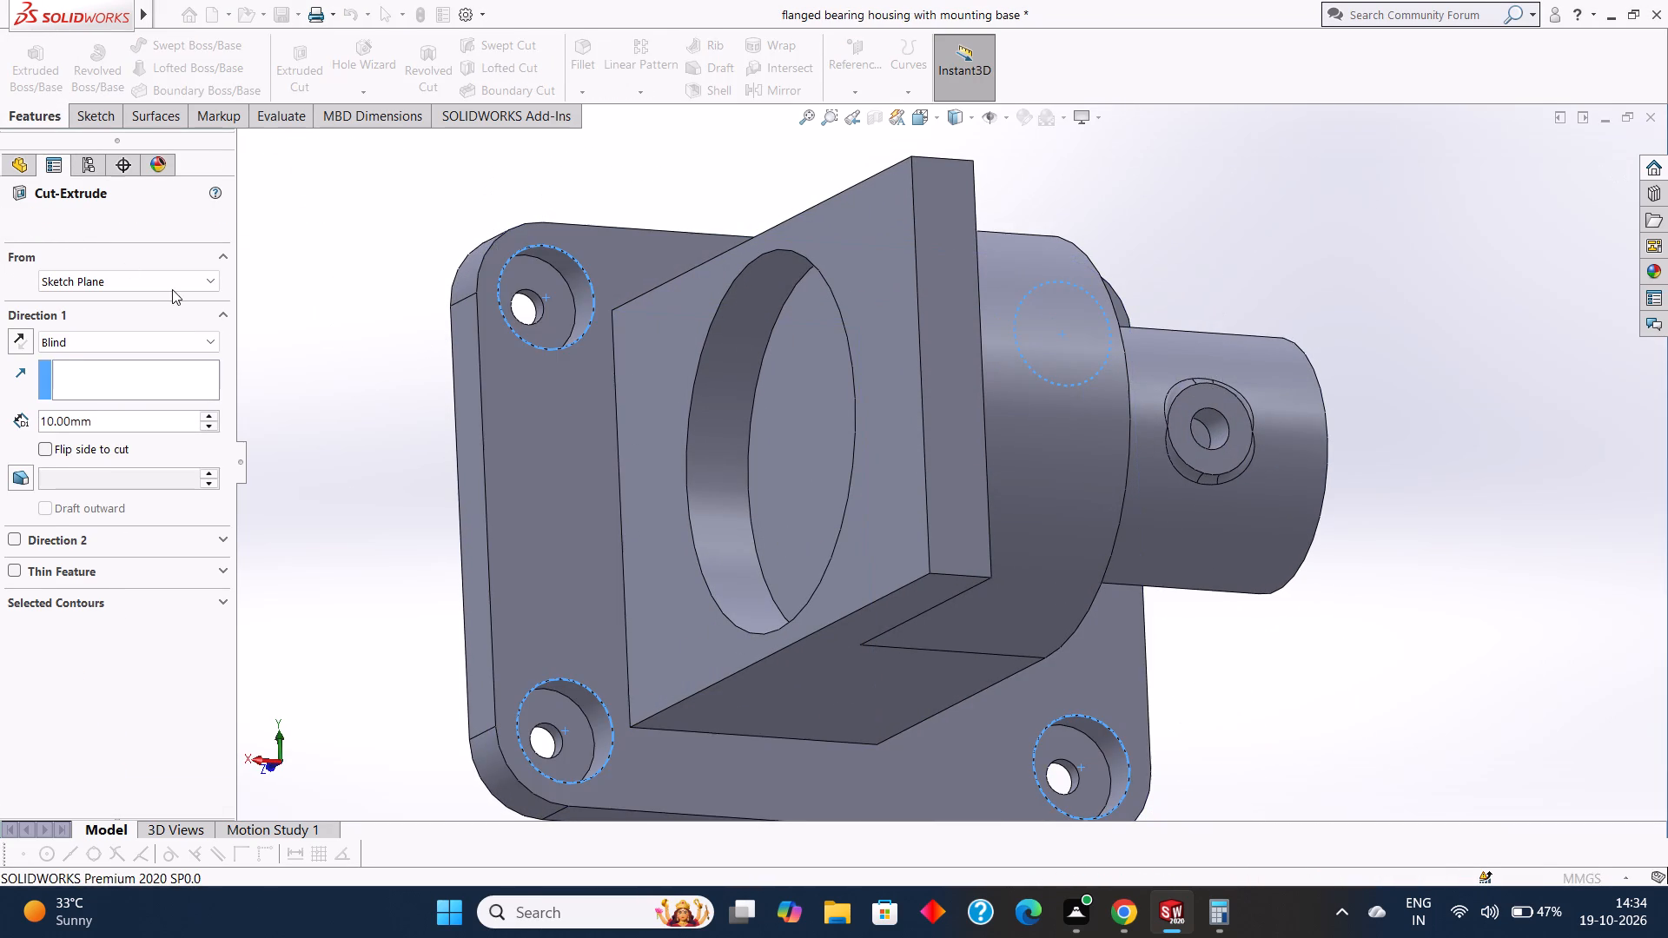
pyautogui.click(348, 341)
# Examine the counterbored mounting holes and the rectangular flange of the housing from several angles.
pyautogui.moveTo(371, 335); pyautogui.dragTo(358, 288, button='middle')
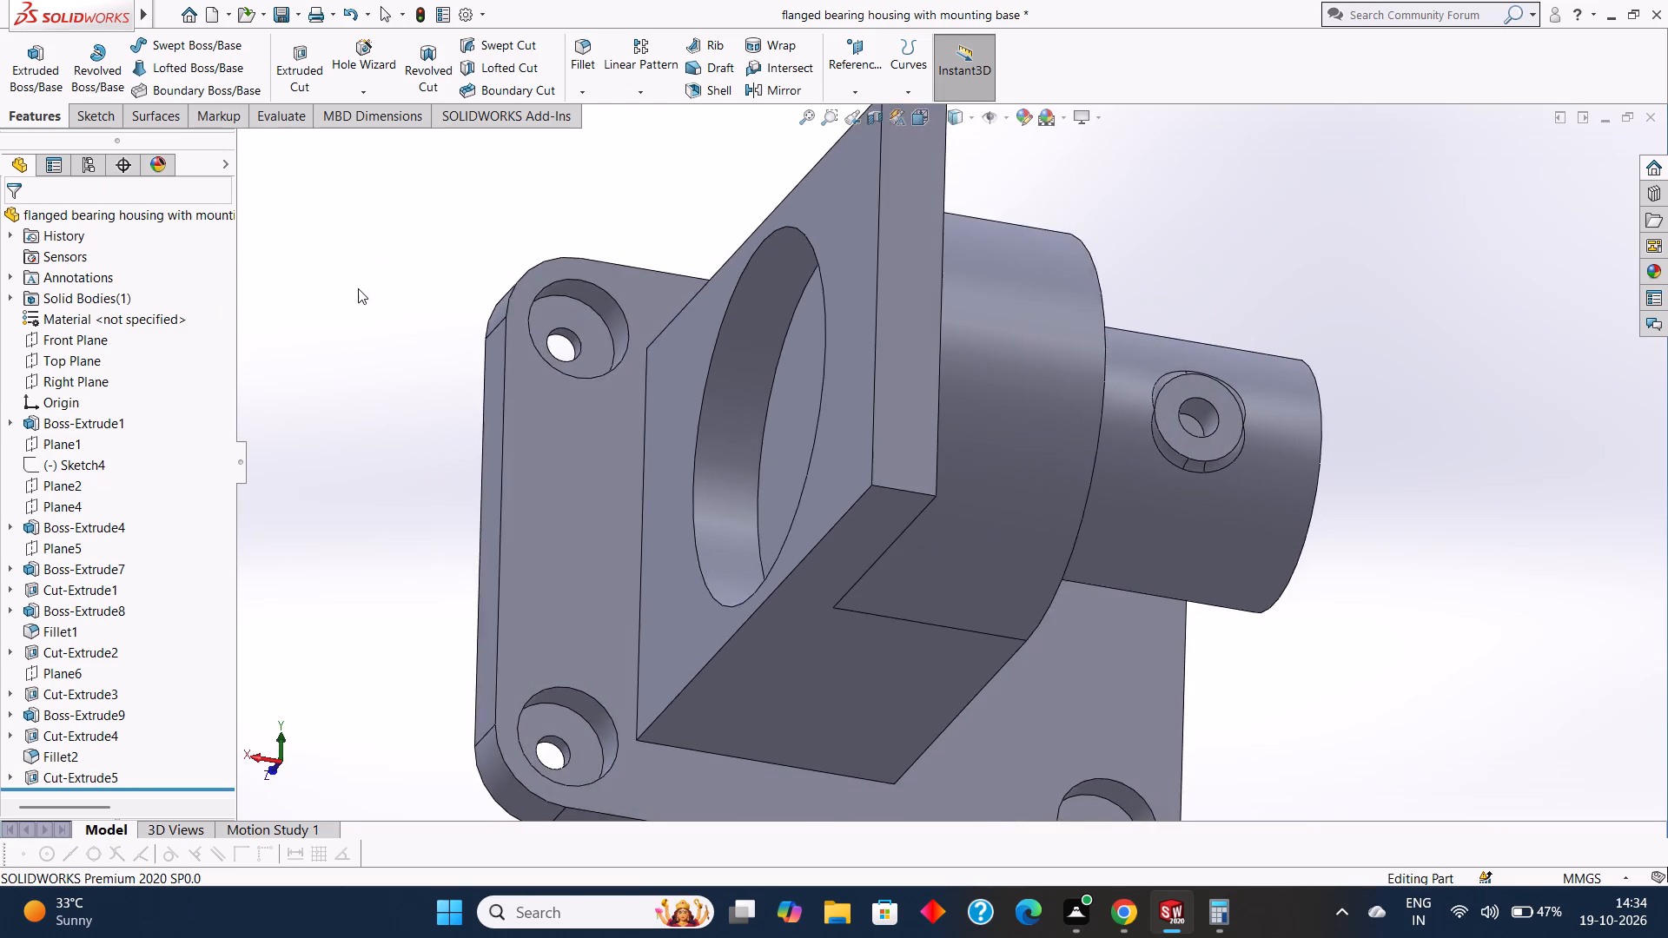
pyautogui.scroll(3, 358, 288)
pyautogui.moveTo(374, 337); pyautogui.dragTo(354, 273, button='middle')
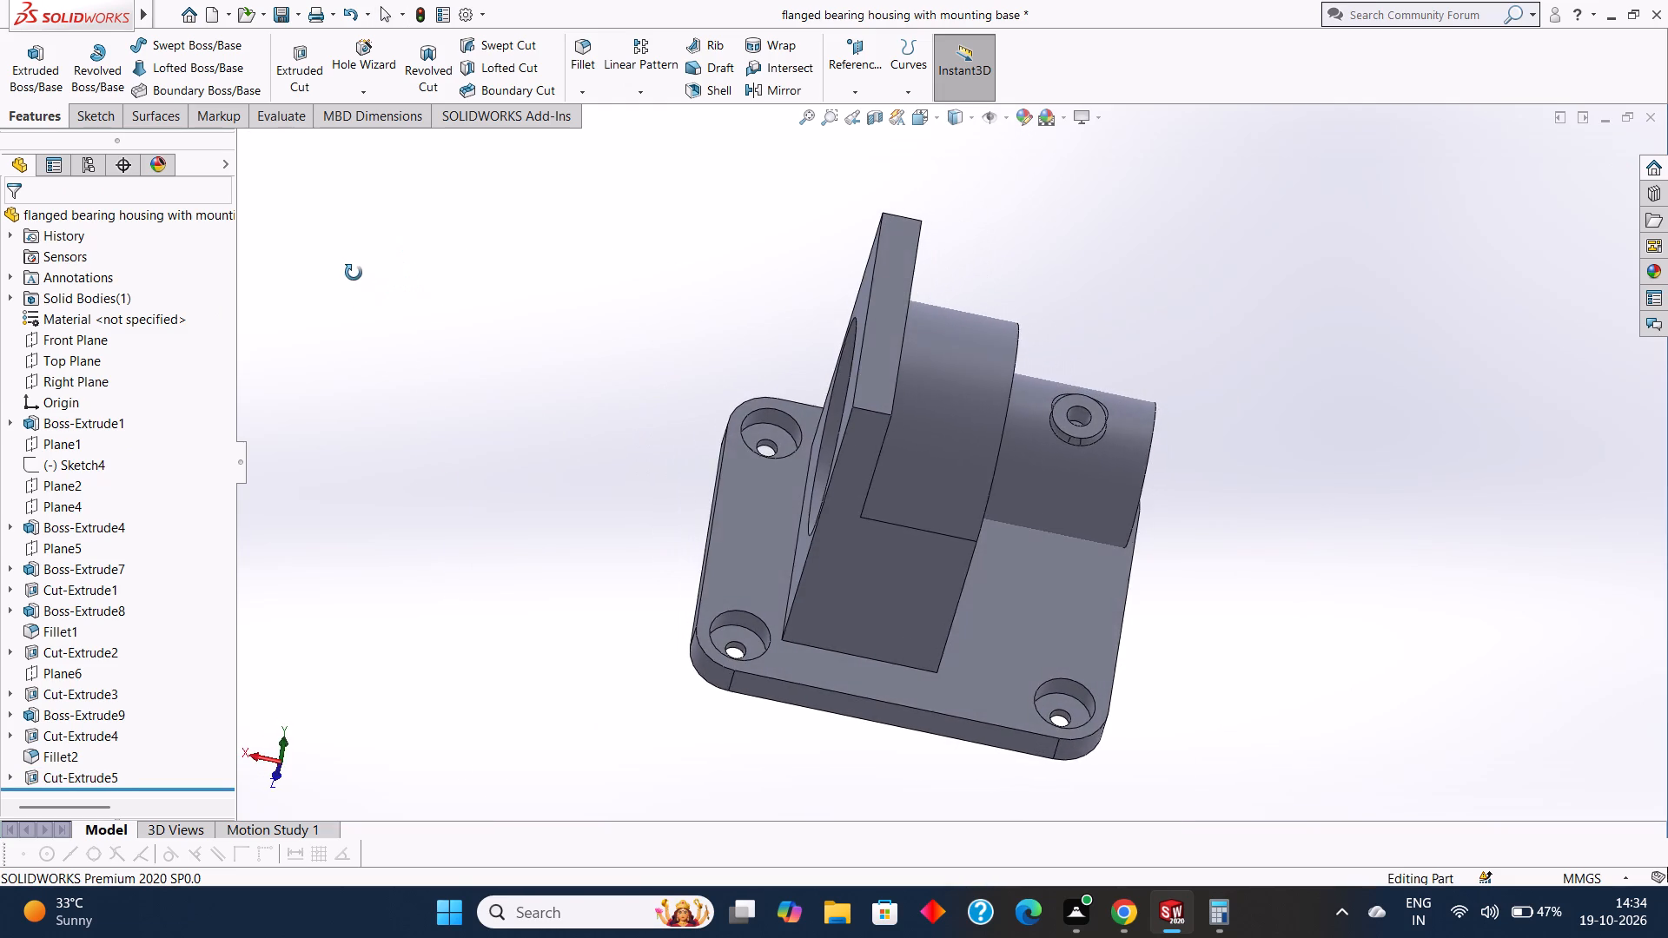
pyautogui.moveTo(354, 273); pyautogui.dragTo(381, 262, button='middle')
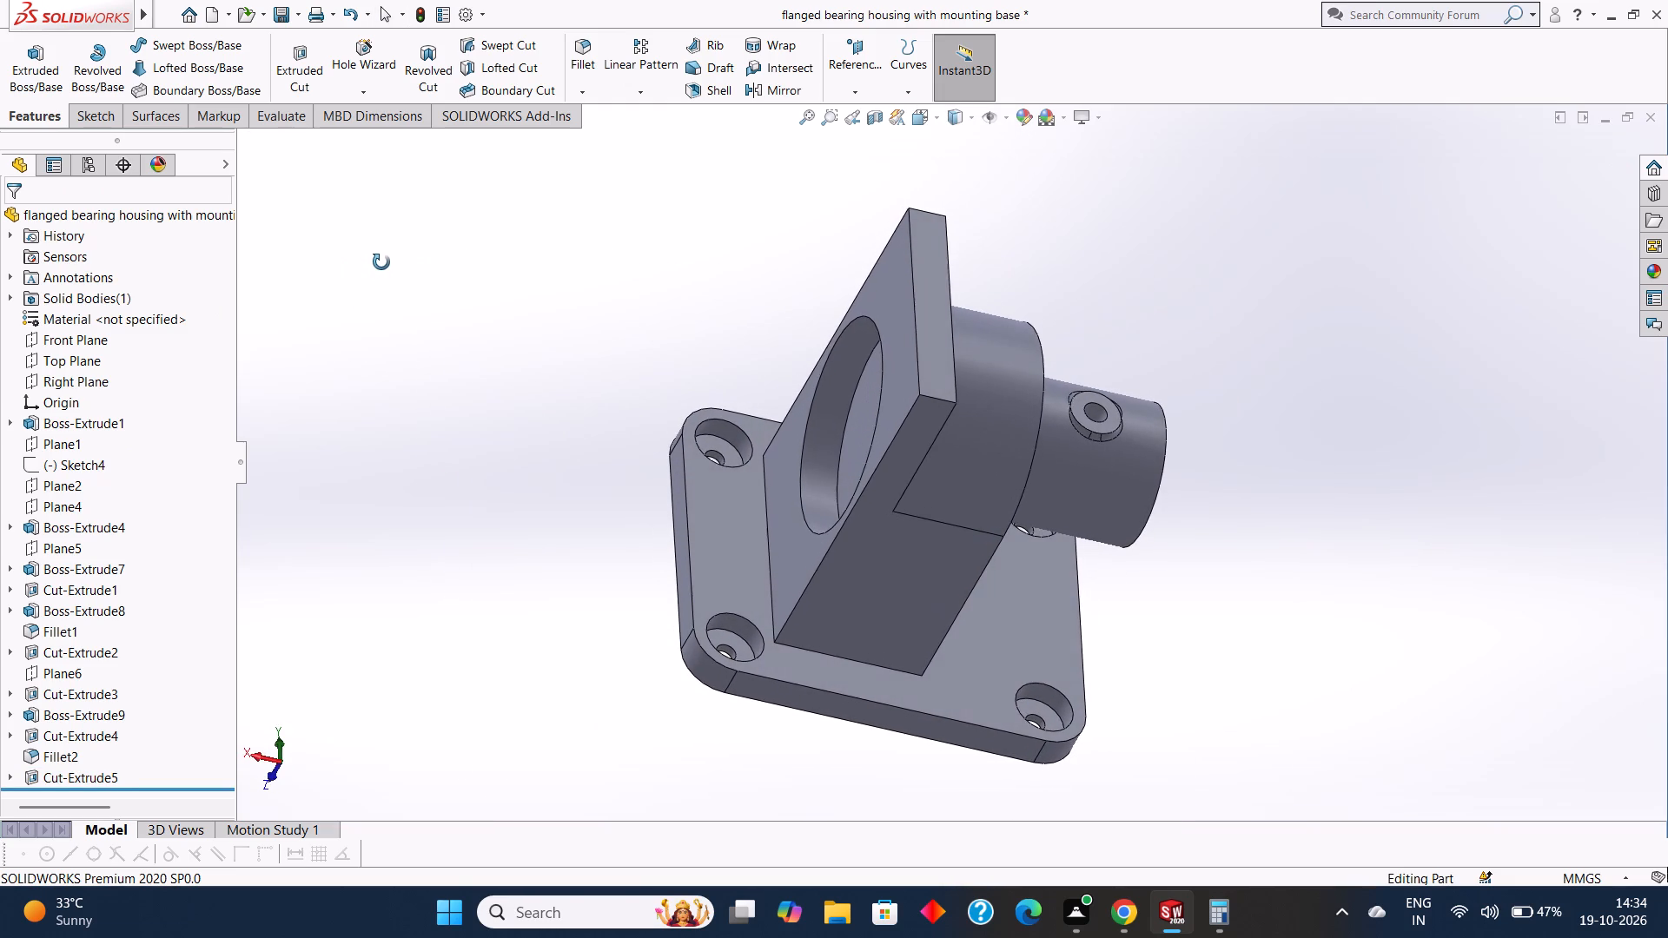
pyautogui.moveTo(381, 262); pyautogui.dragTo(352, 261, button='middle')
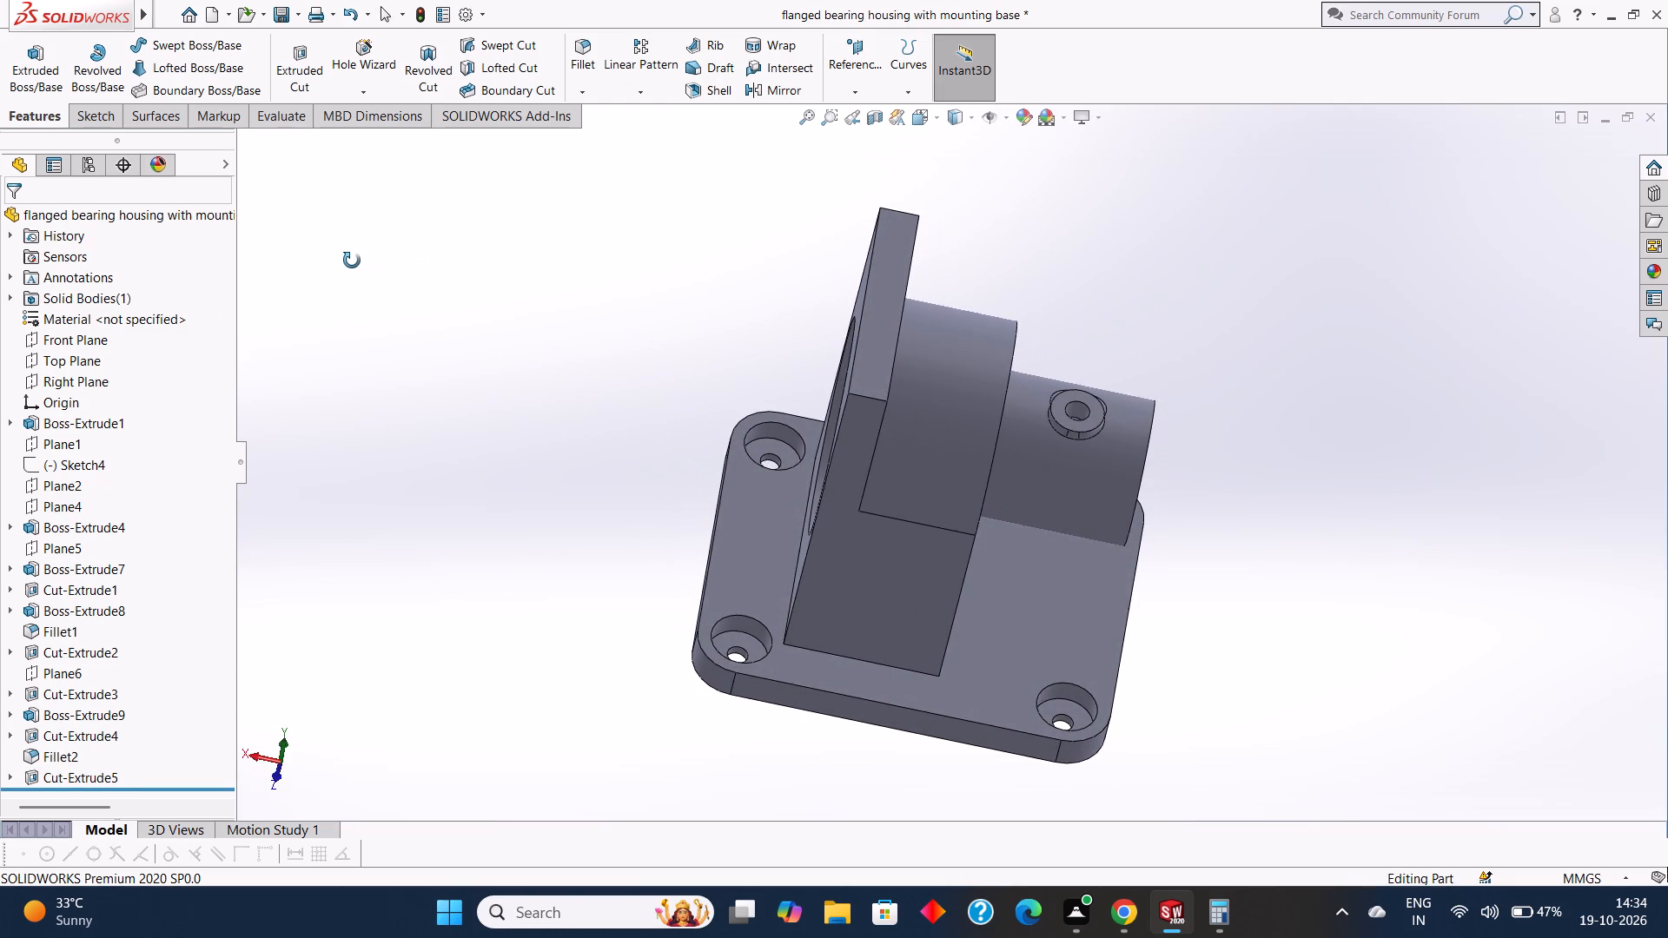
pyautogui.moveTo(352, 261); pyautogui.dragTo(357, 307, button='middle')
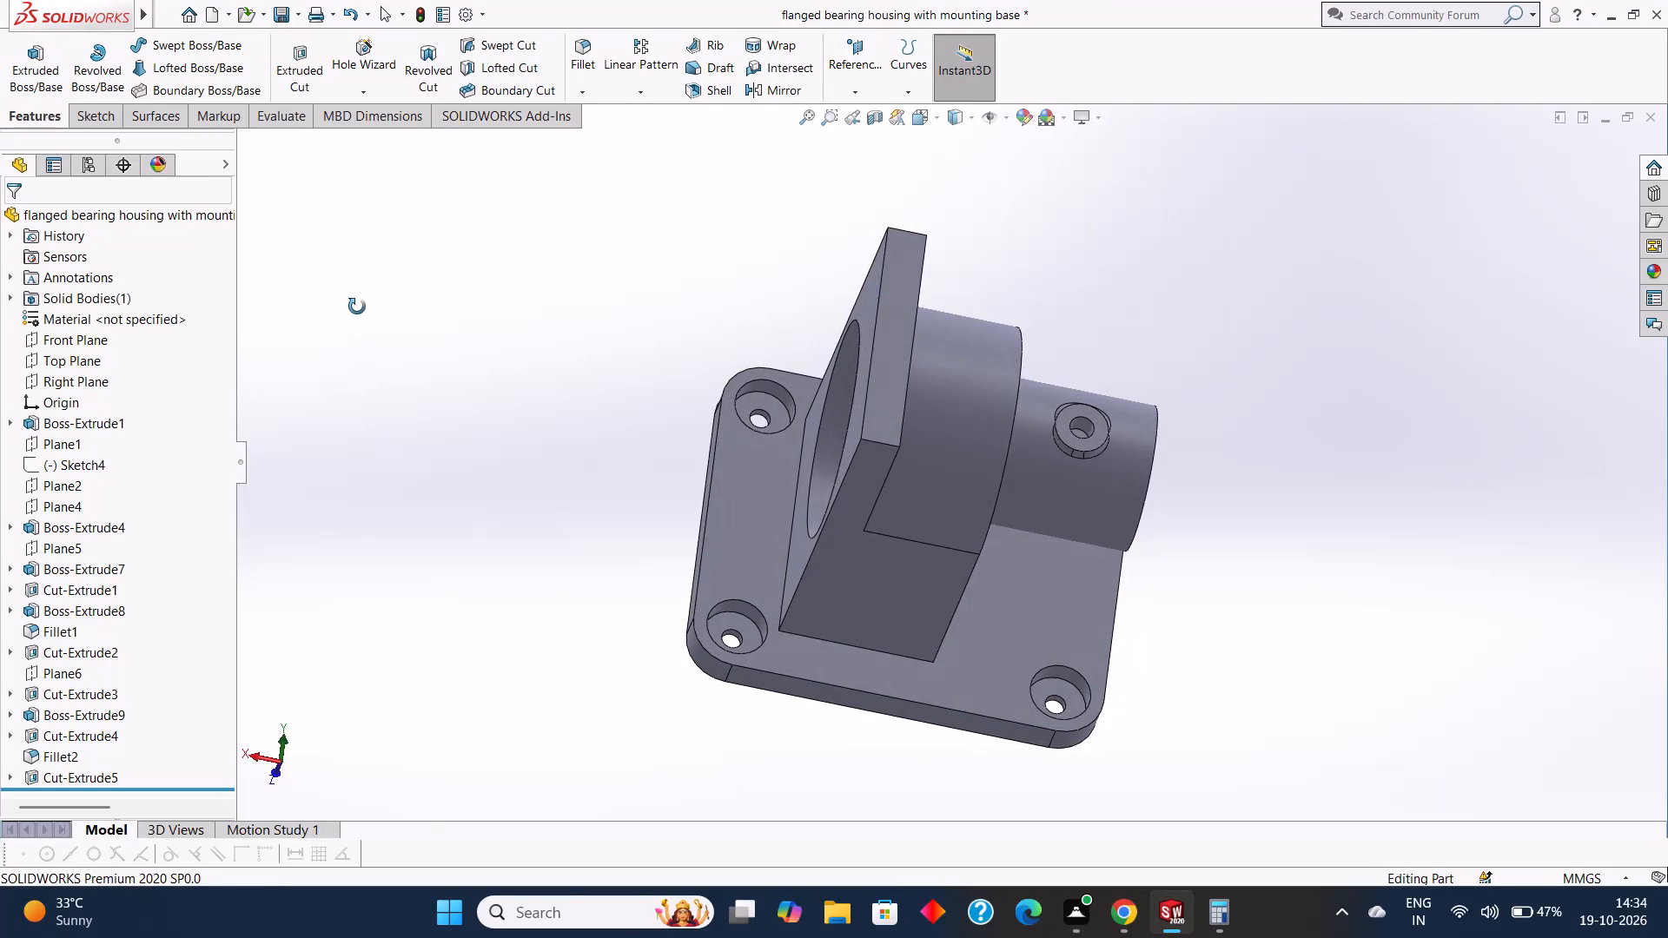
pyautogui.moveTo(357, 307); pyautogui.dragTo(414, 325, button='middle')
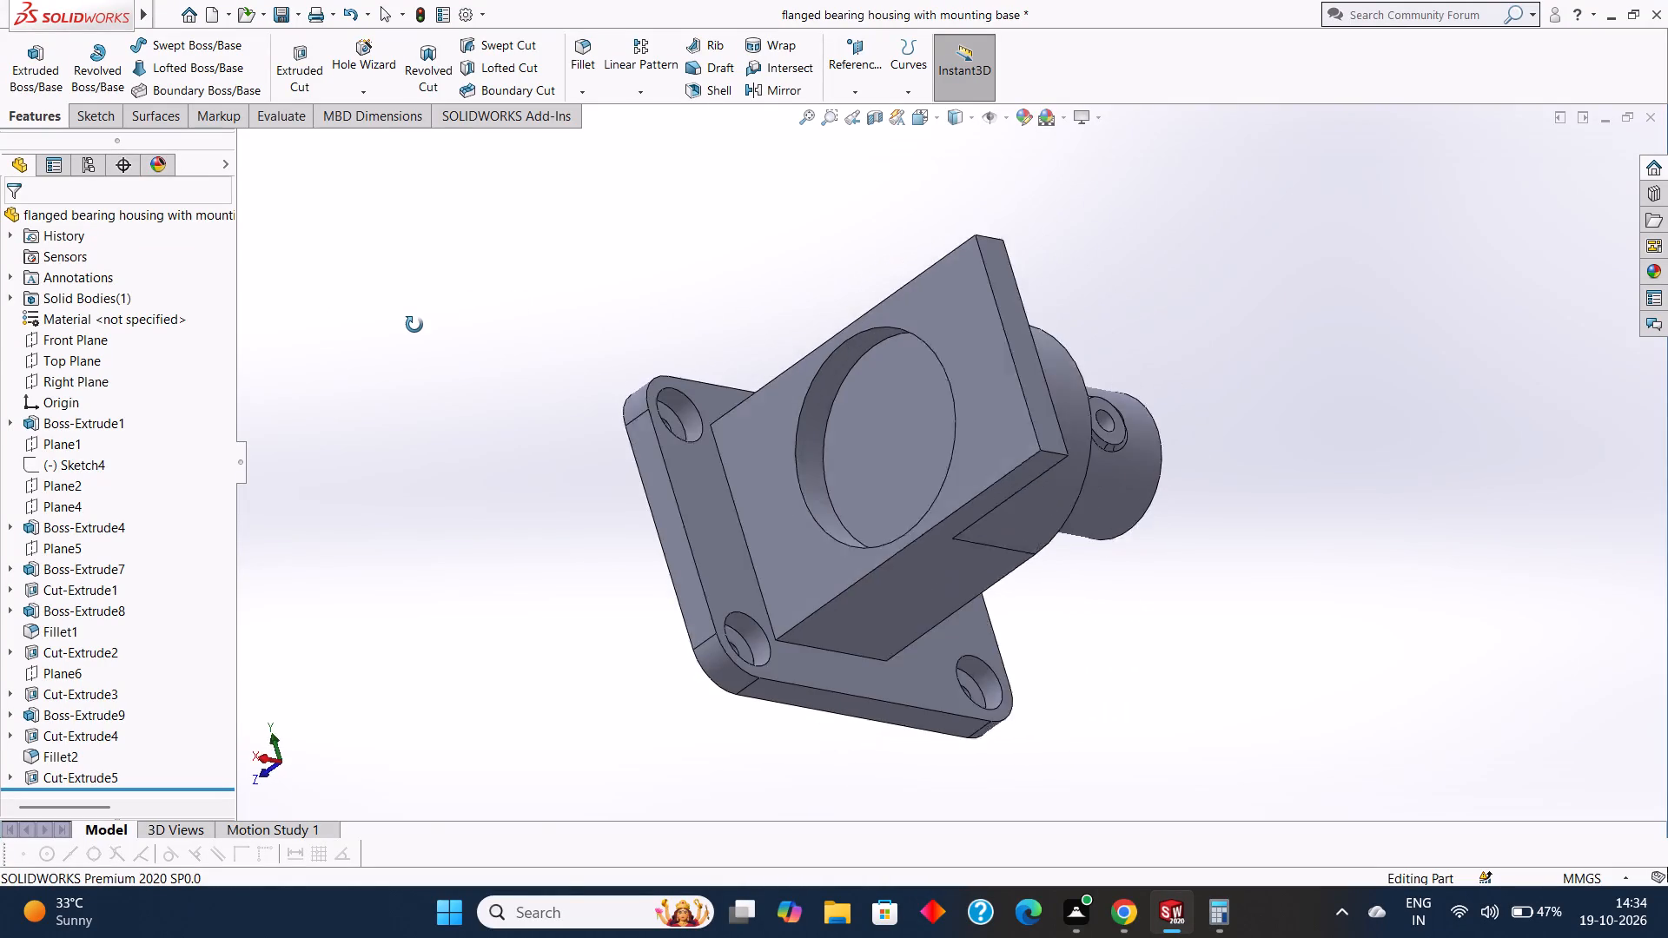
pyautogui.moveTo(414, 325); pyautogui.dragTo(392, 323, button='middle')
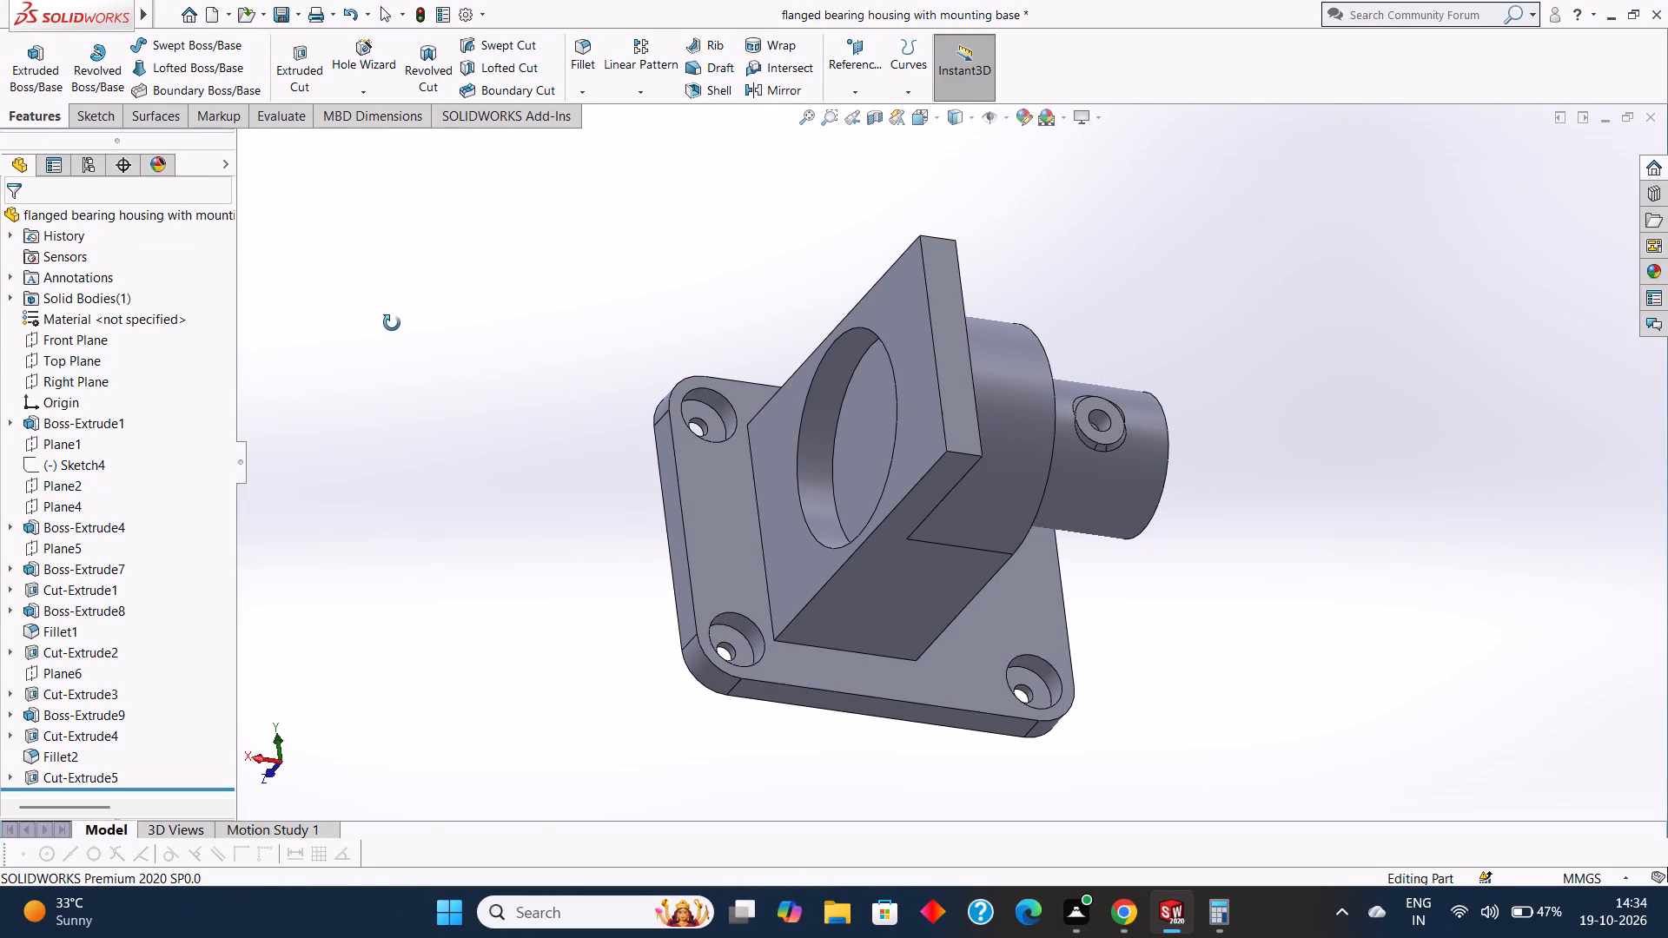
pyautogui.moveTo(392, 323); pyautogui.dragTo(470, 338, button='middle')
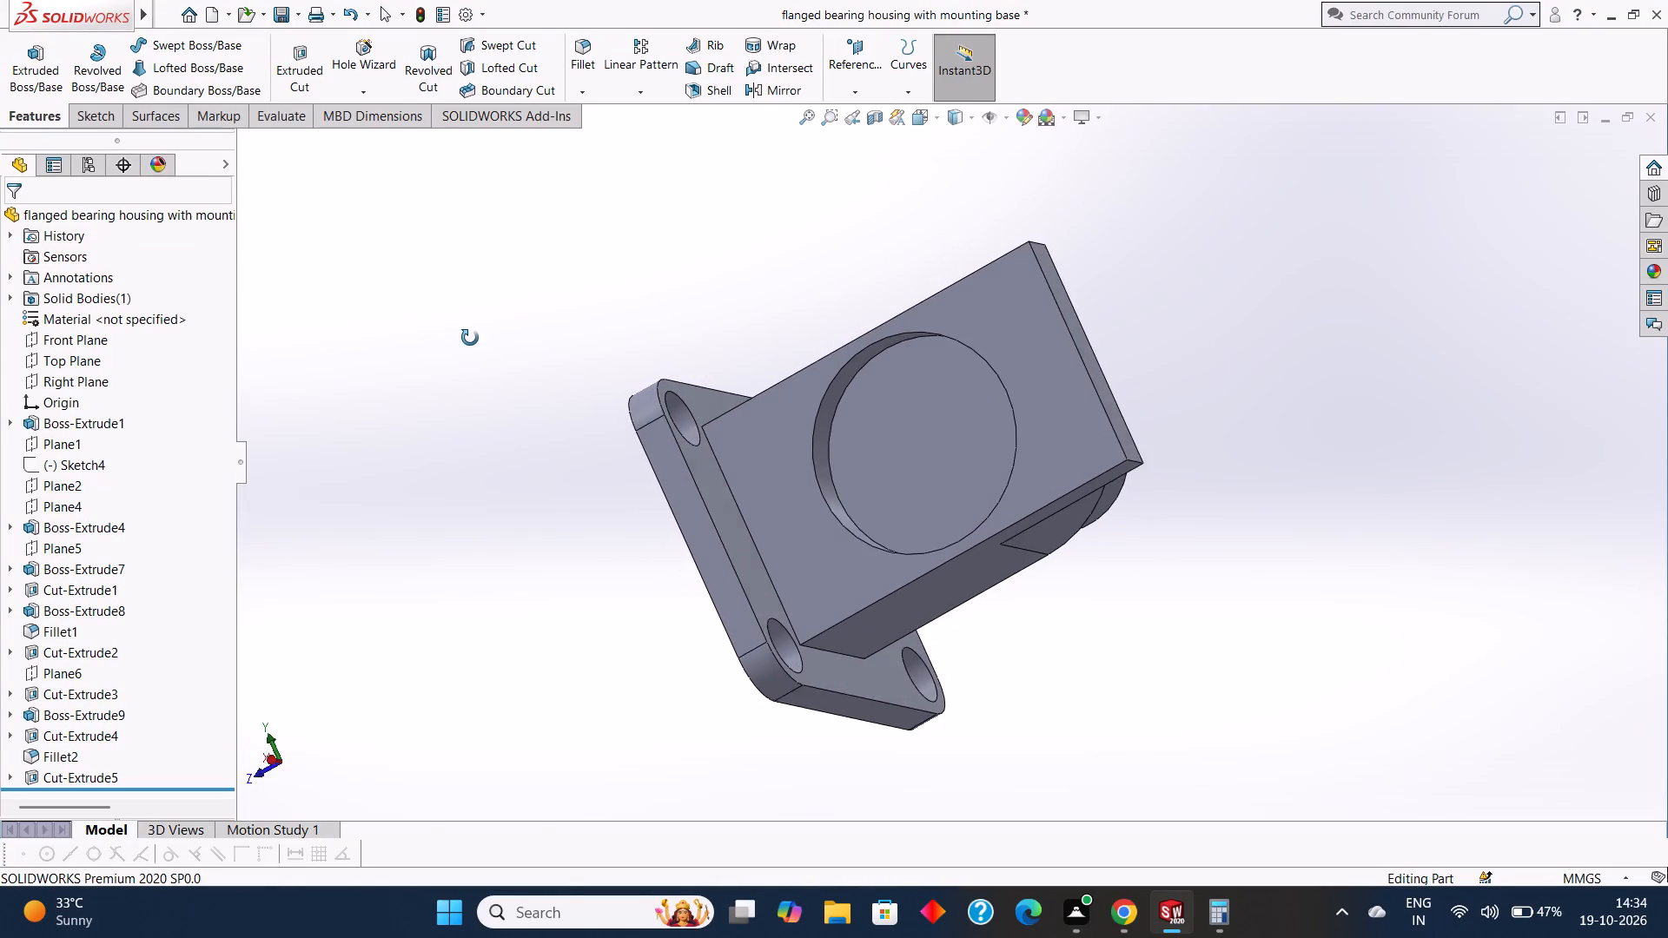
pyautogui.moveTo(470, 338); pyautogui.dragTo(476, 330, button='middle')
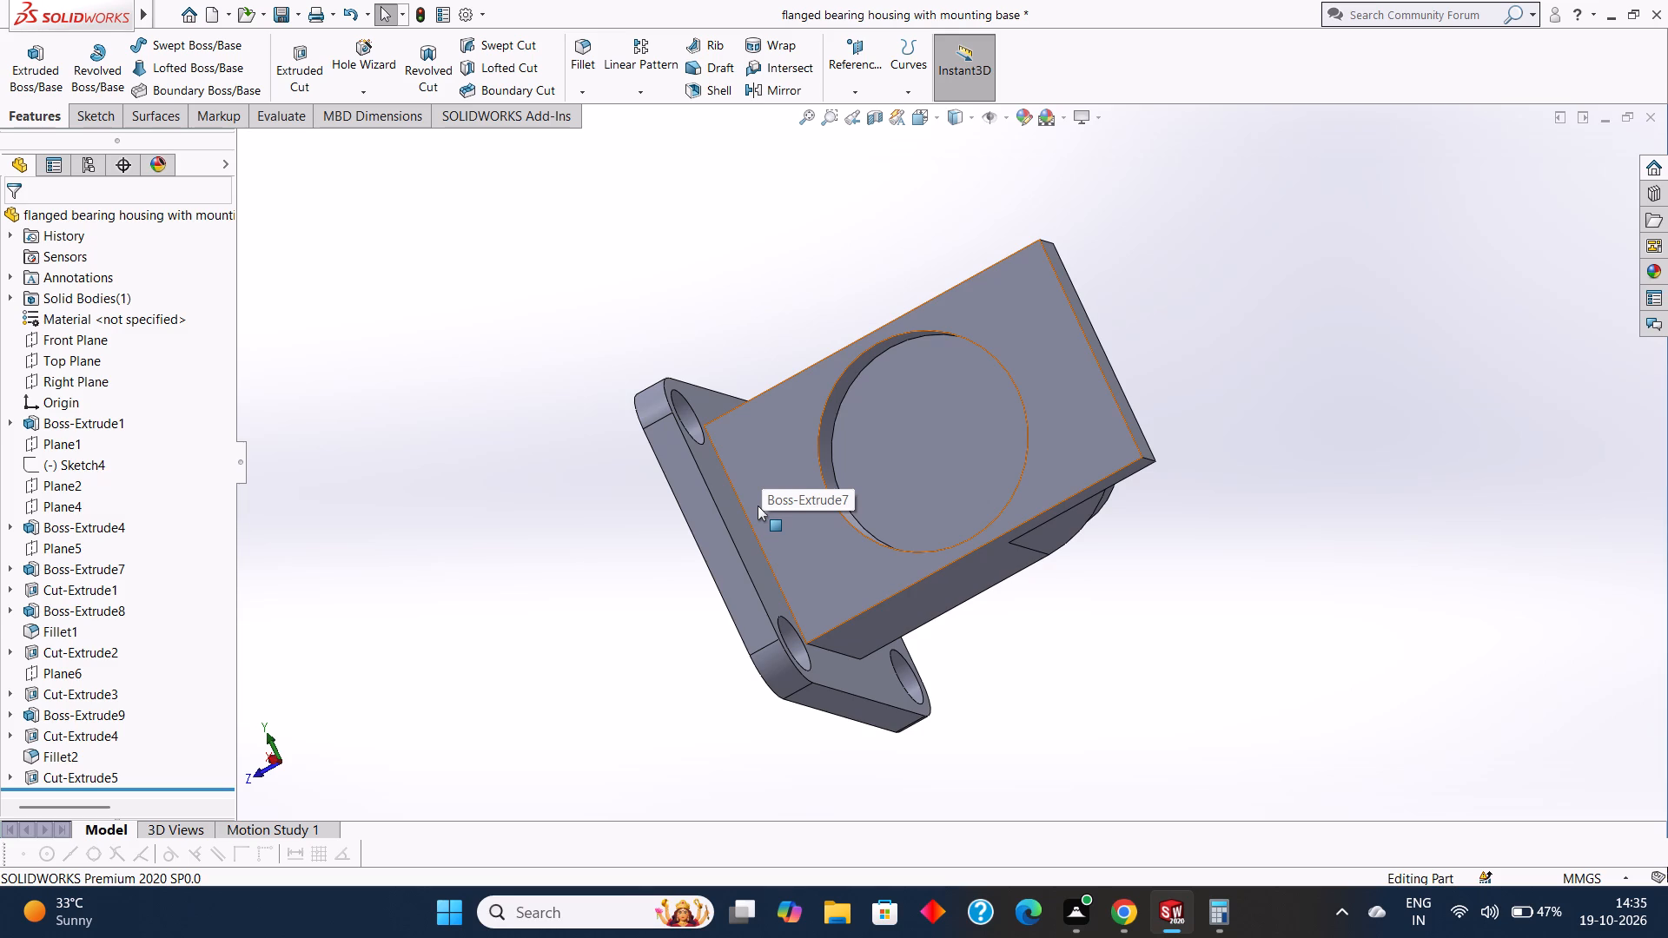
# Open a new sketch on the rectangular flange's outer face around the large bore, viewed straight on.
pyautogui.click(786, 488)
pyautogui.click(783, 466)
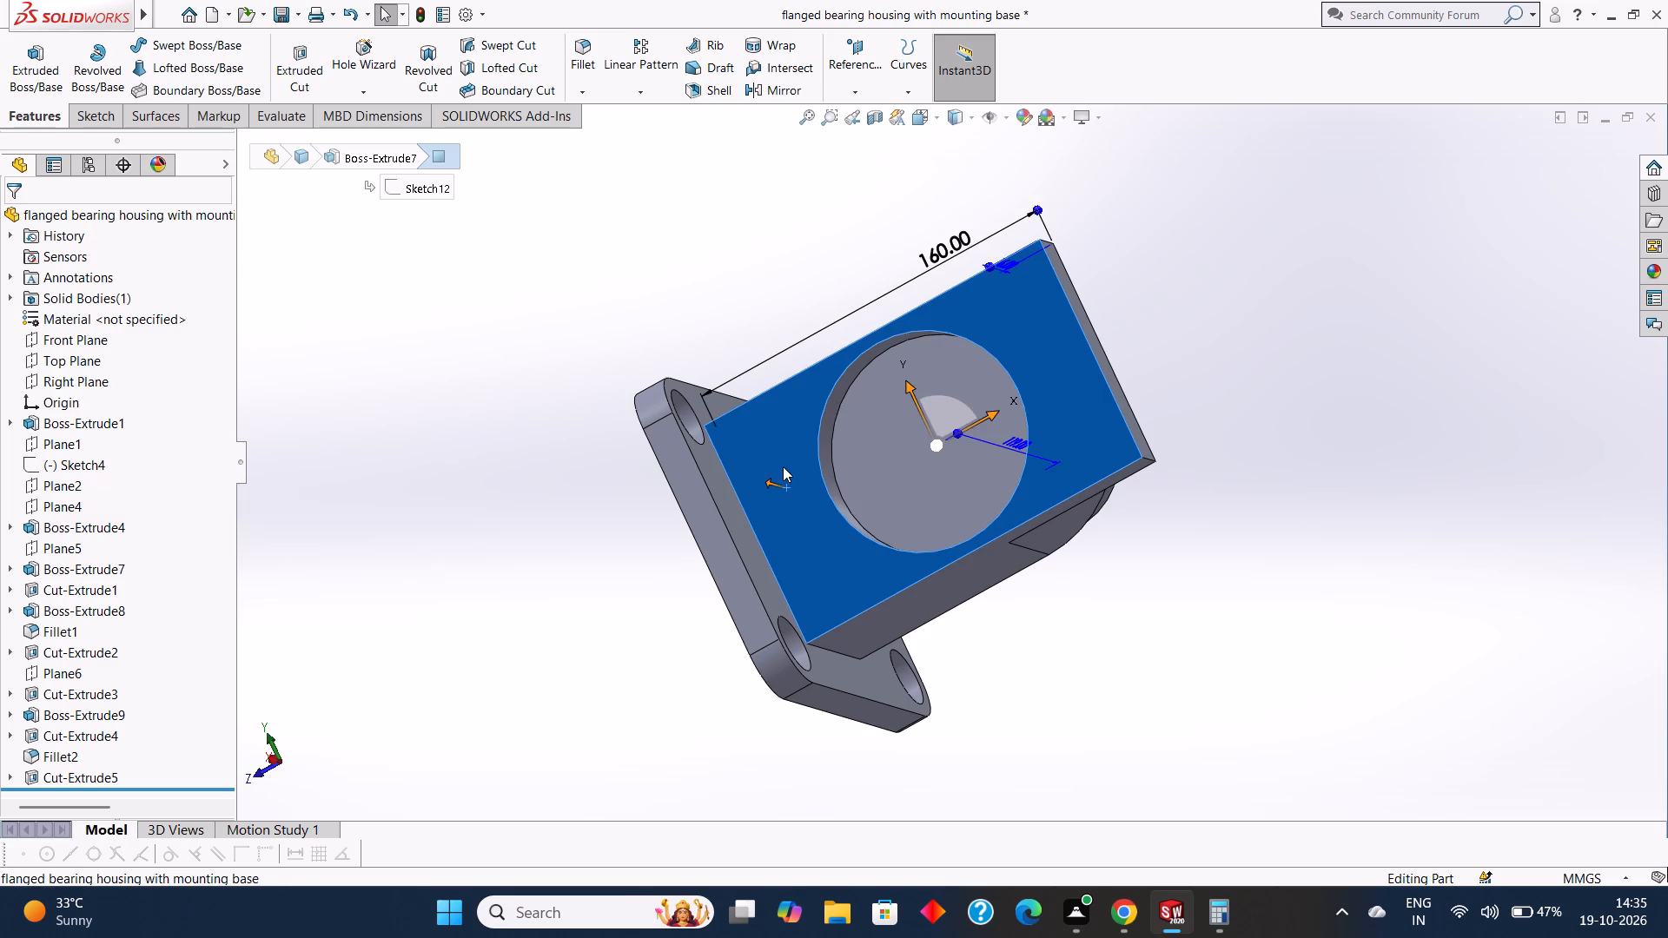
pyautogui.click(859, 413)
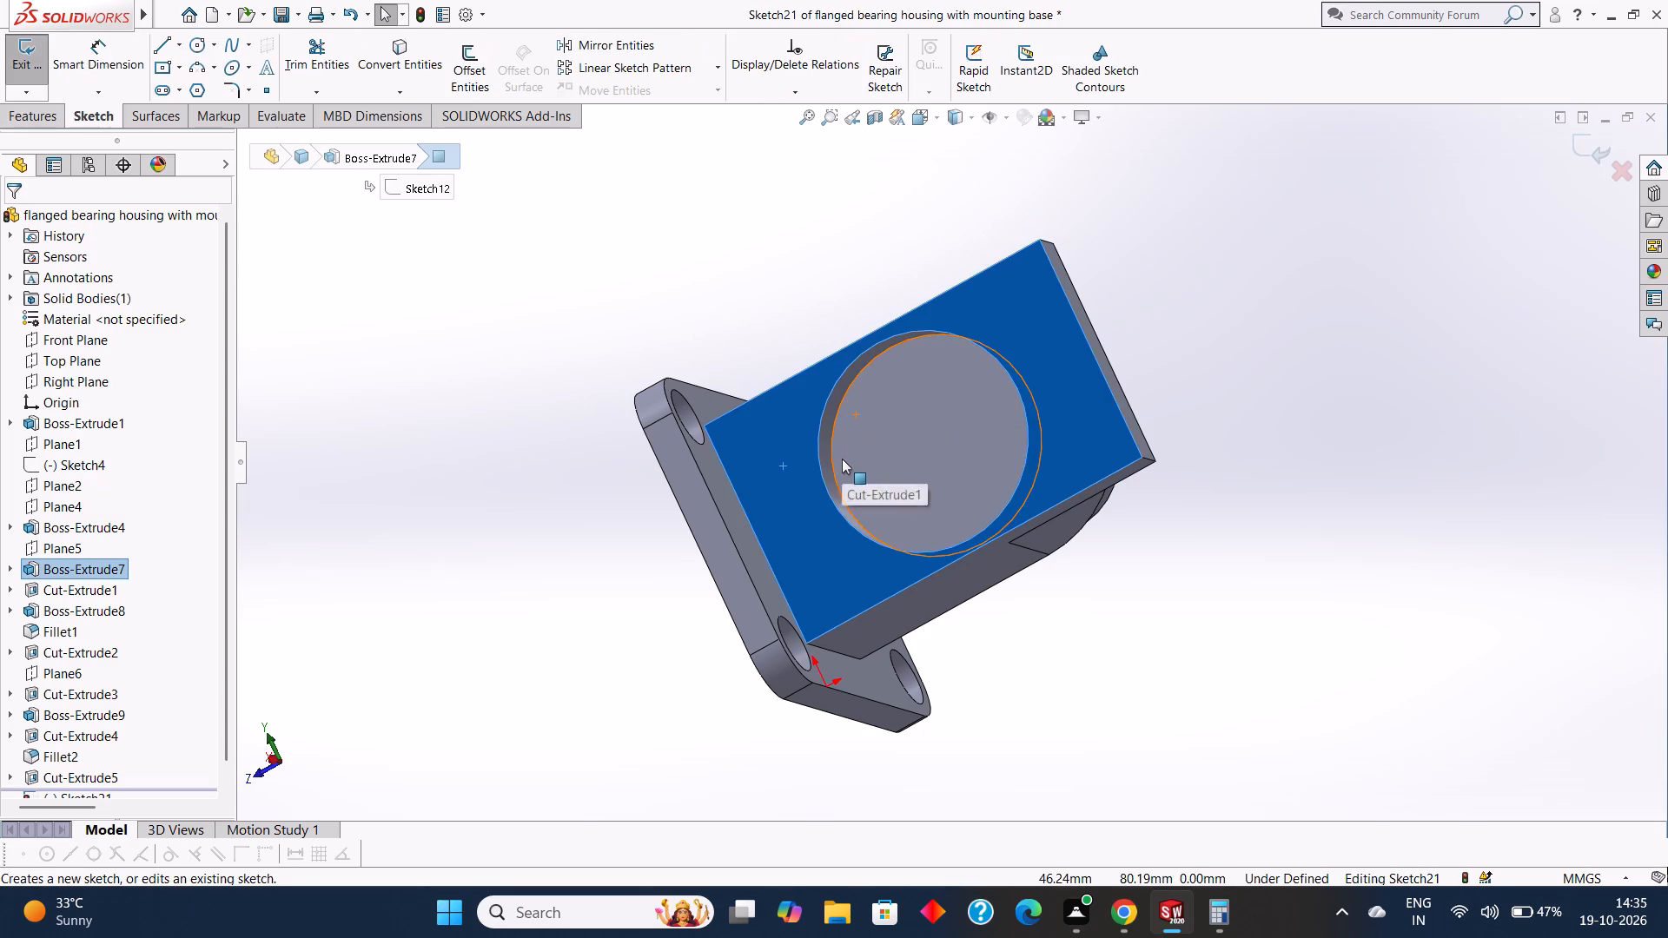
pyautogui.hotkey('ctrl', '8')
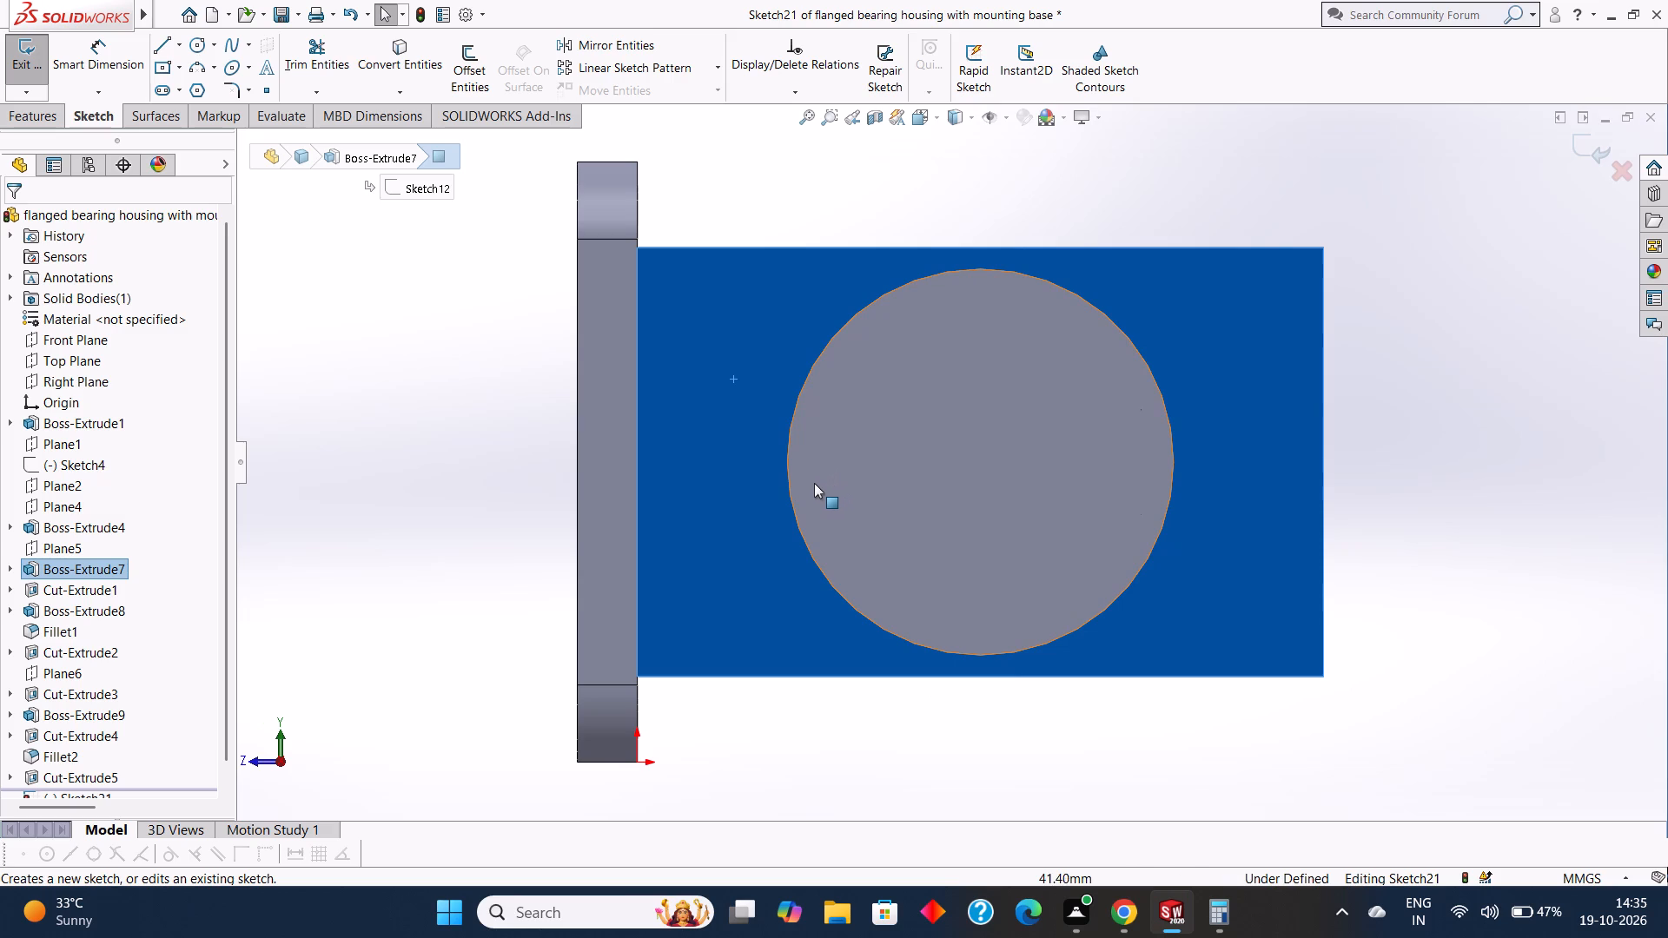
pyautogui.press('Escape')
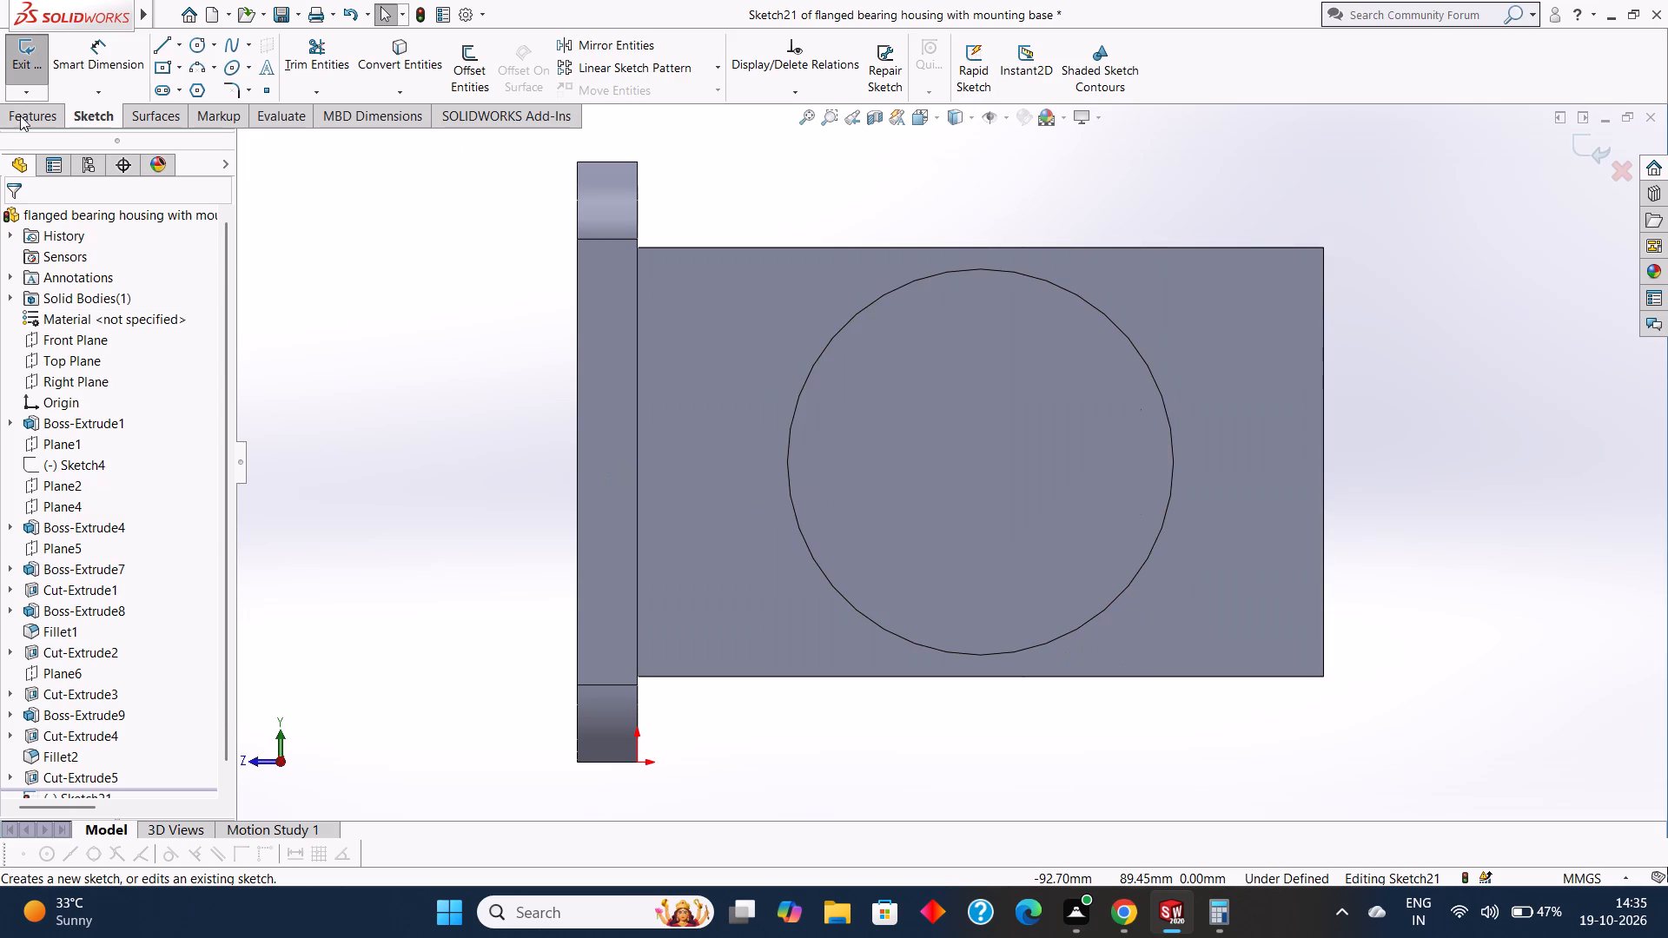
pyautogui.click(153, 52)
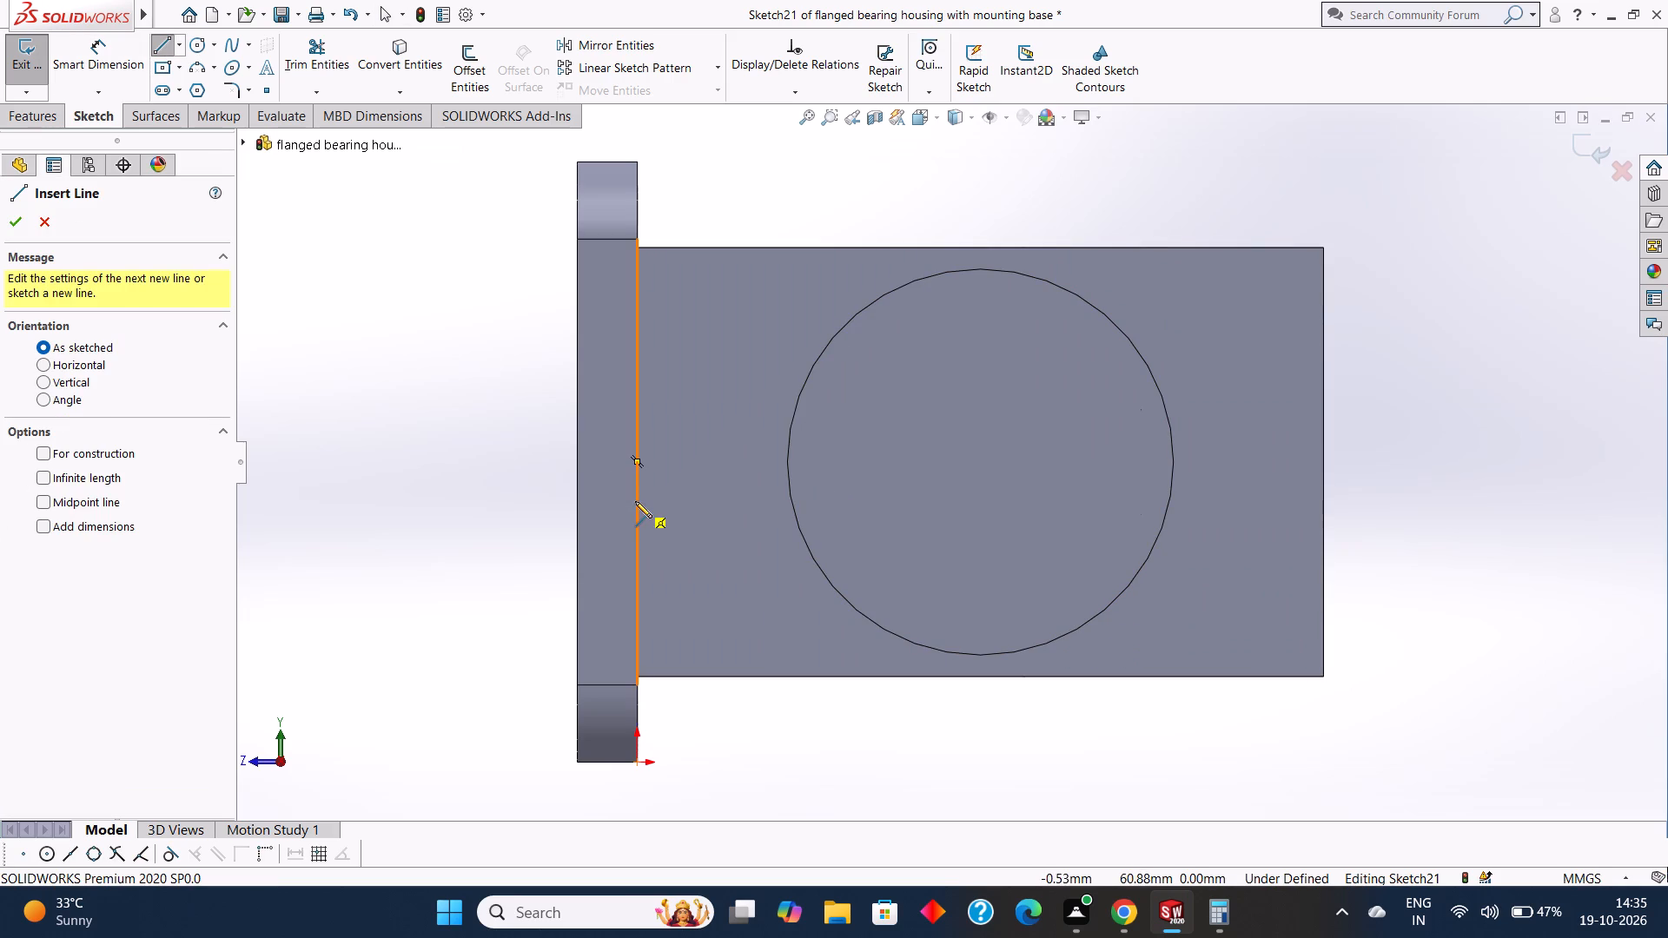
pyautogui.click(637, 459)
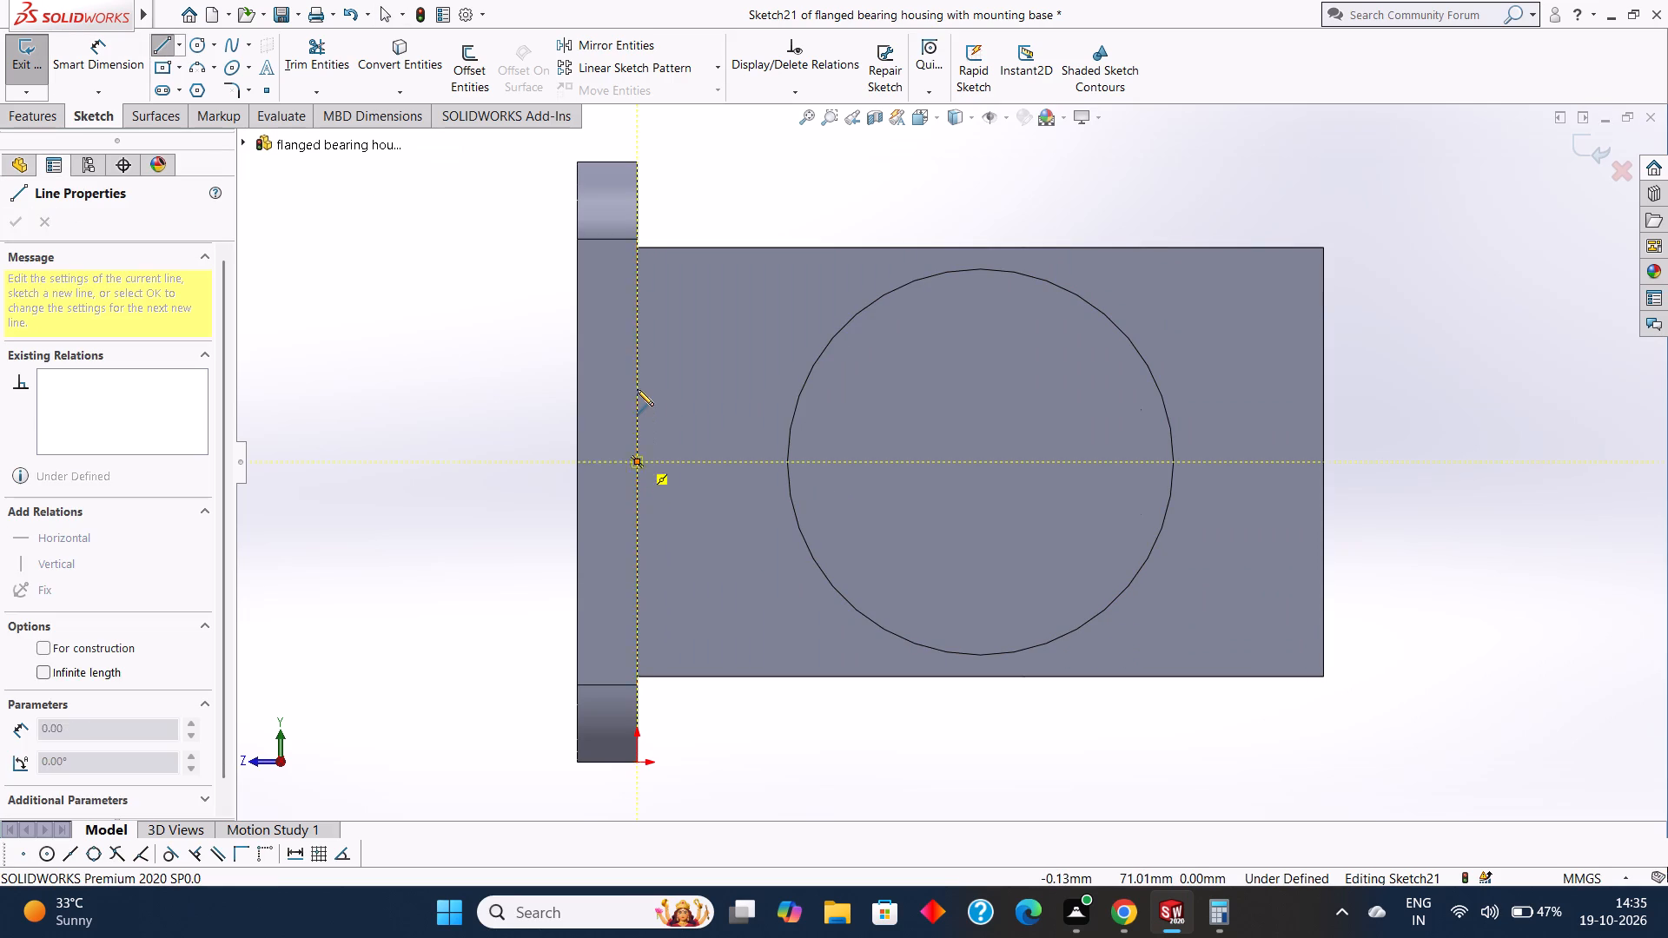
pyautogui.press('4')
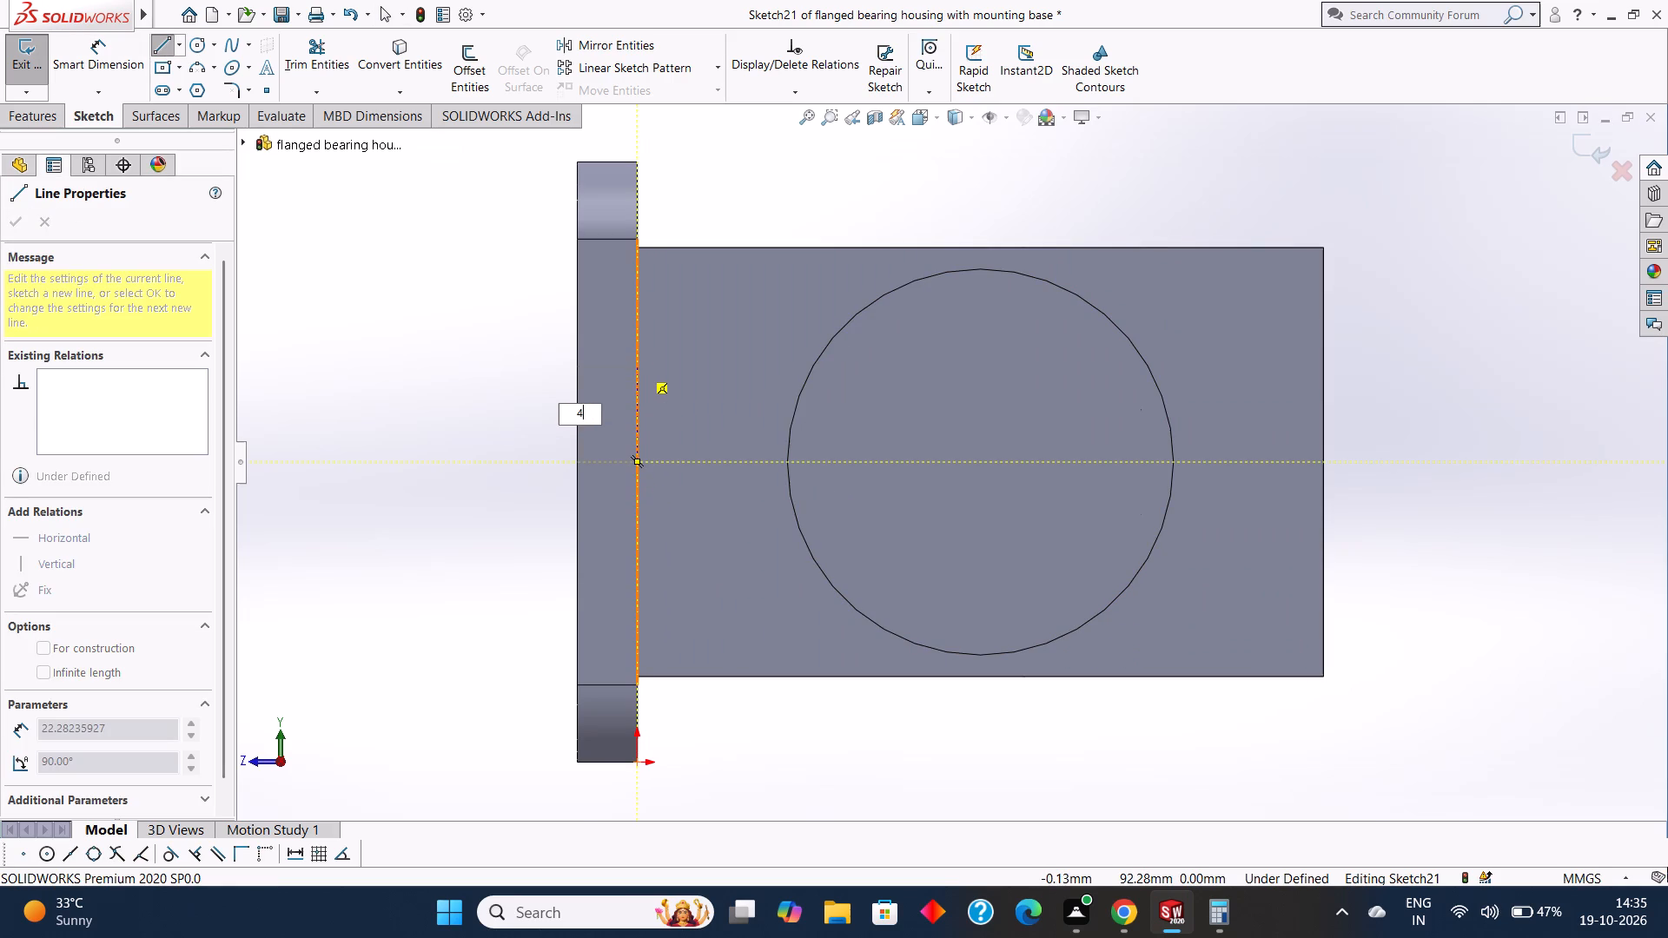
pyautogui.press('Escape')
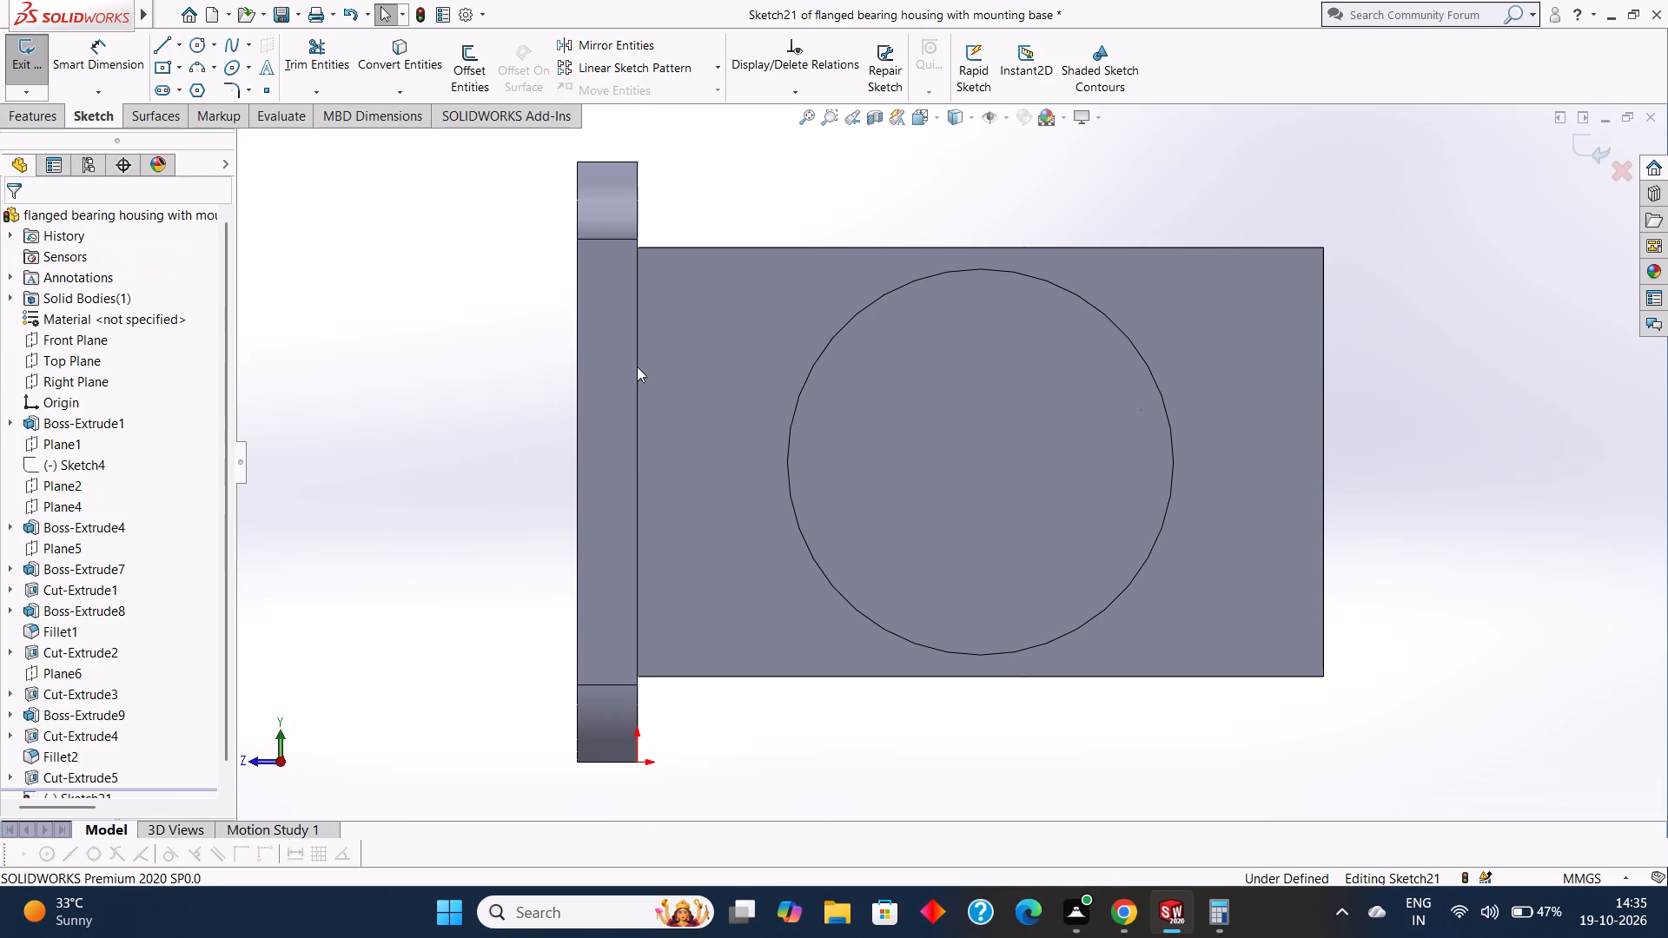
# Sketch two 24 mm vertical lines, one up and one down, from the midpoint of the flange face's edge at the base plate.
pyautogui.click(159, 40)
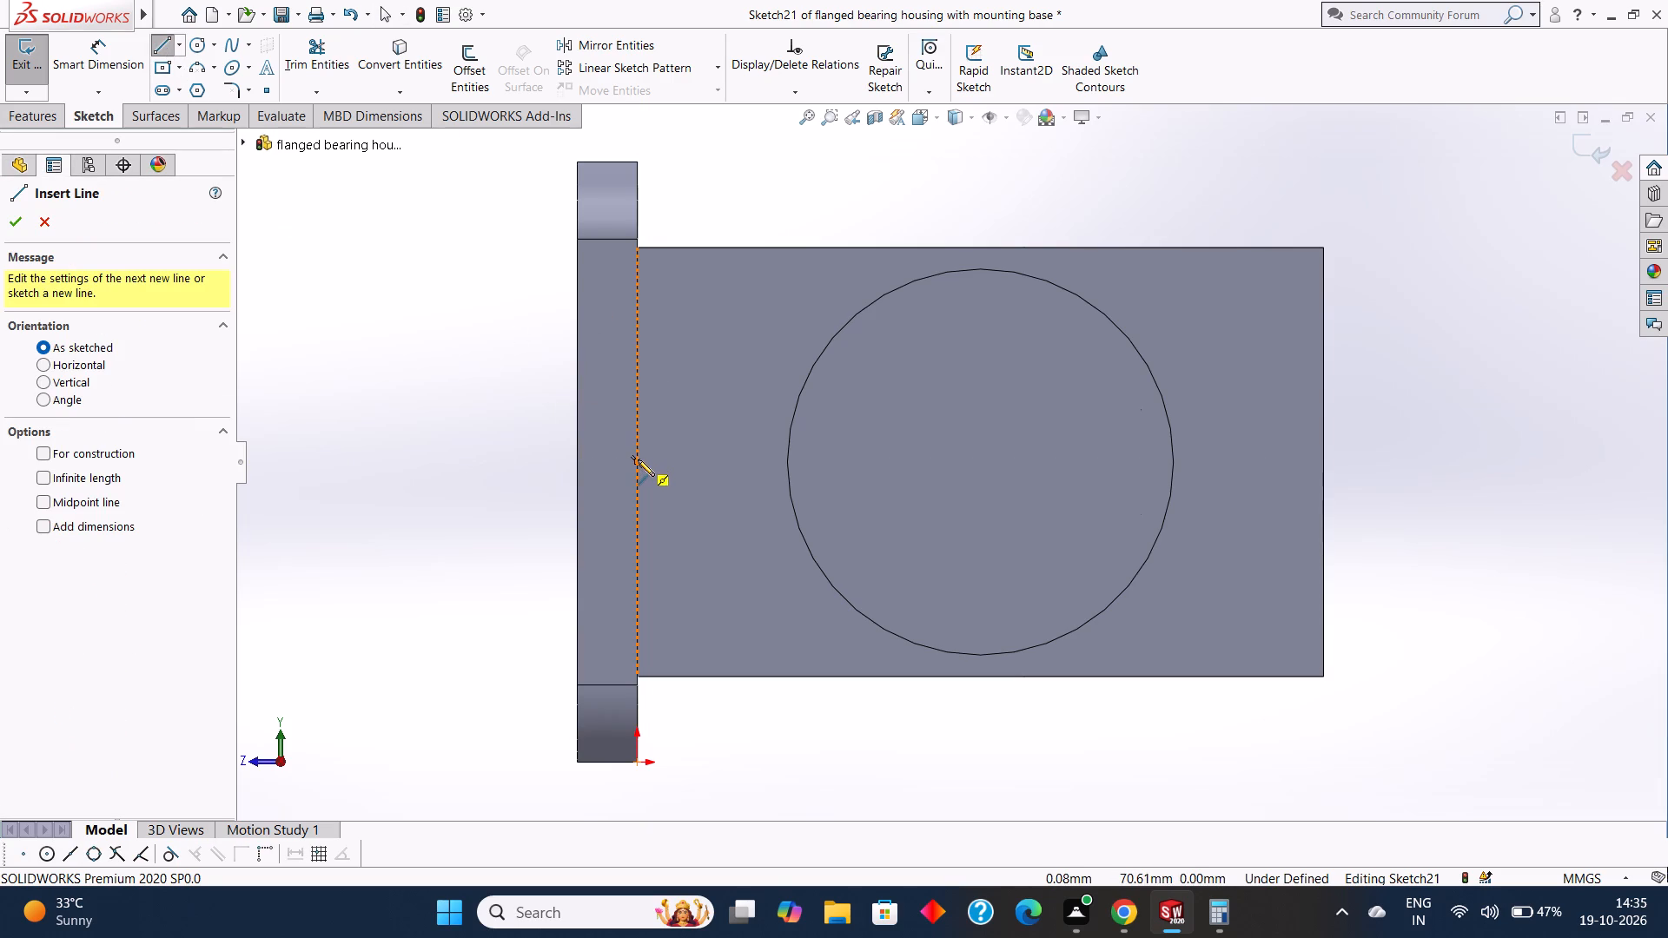
pyautogui.click(638, 459)
pyautogui.write('24')
pyautogui.press('Return')
pyautogui.press('Escape')
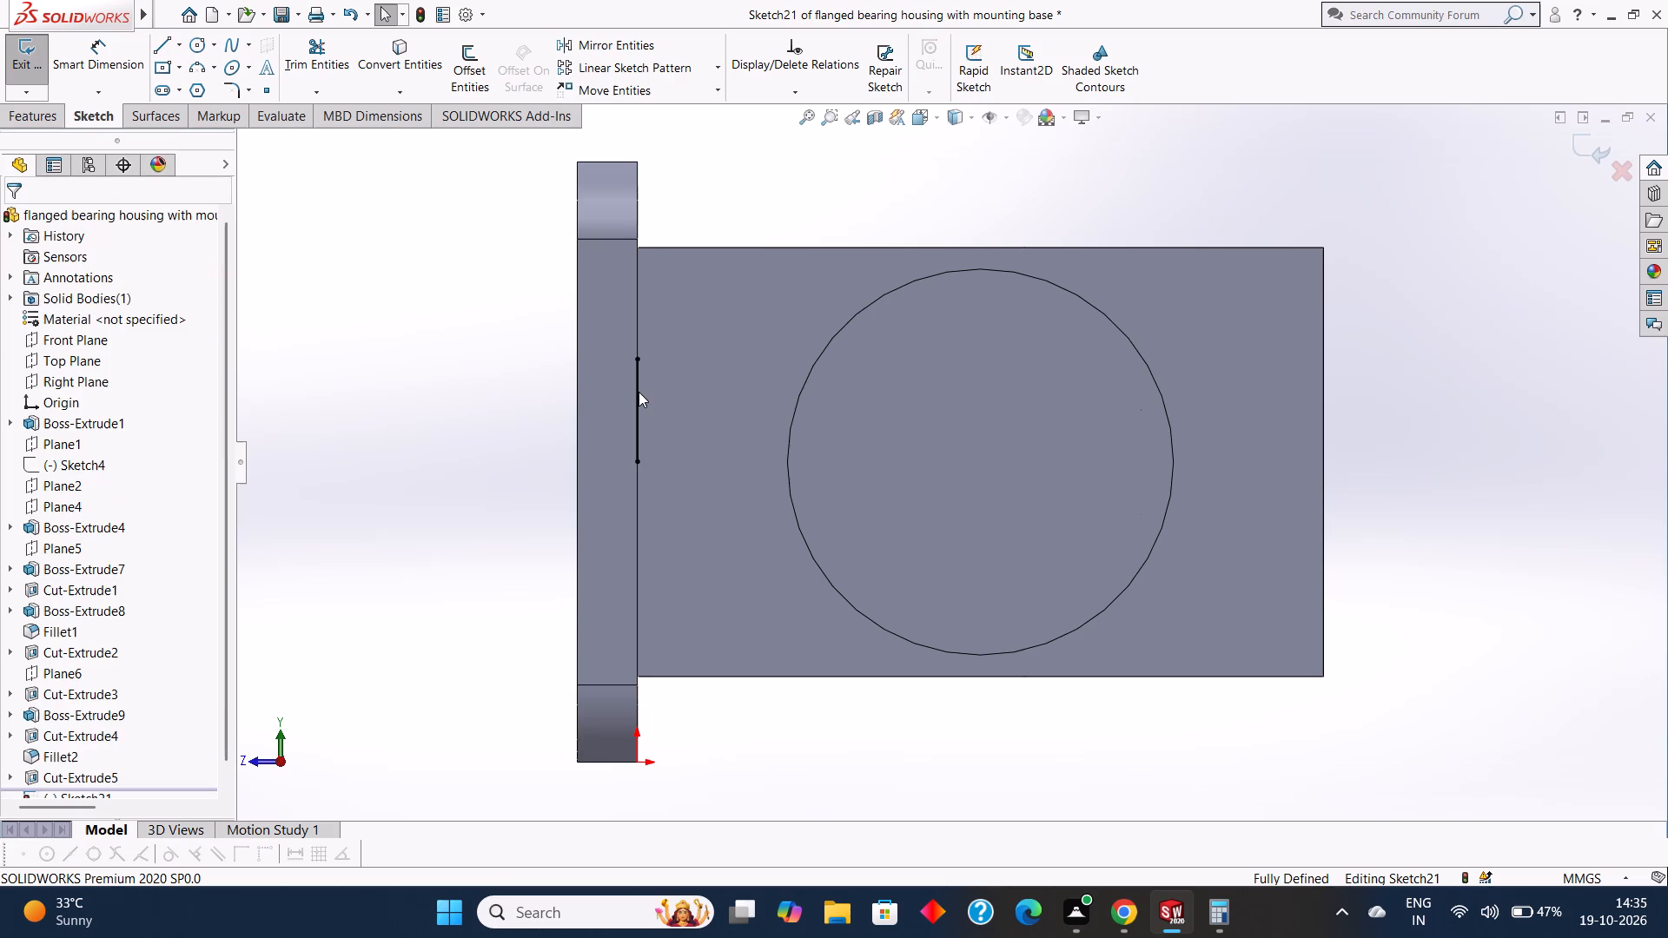
pyautogui.press('Return')
pyautogui.click(641, 462)
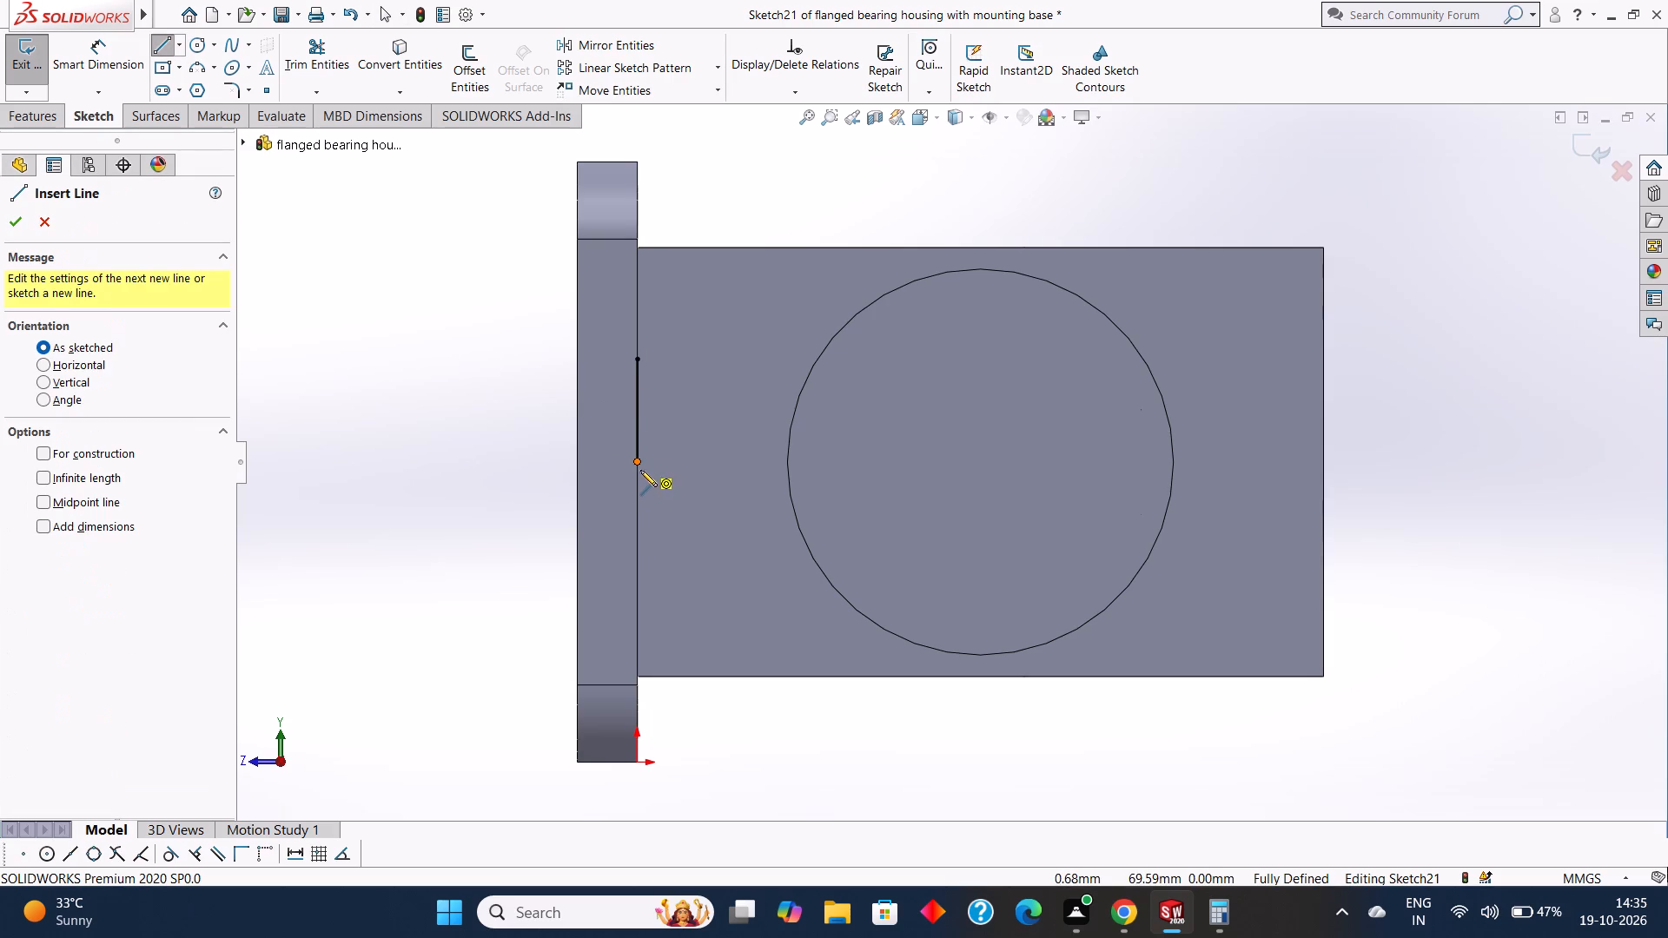
pyautogui.write('24')
pyautogui.press('Return')
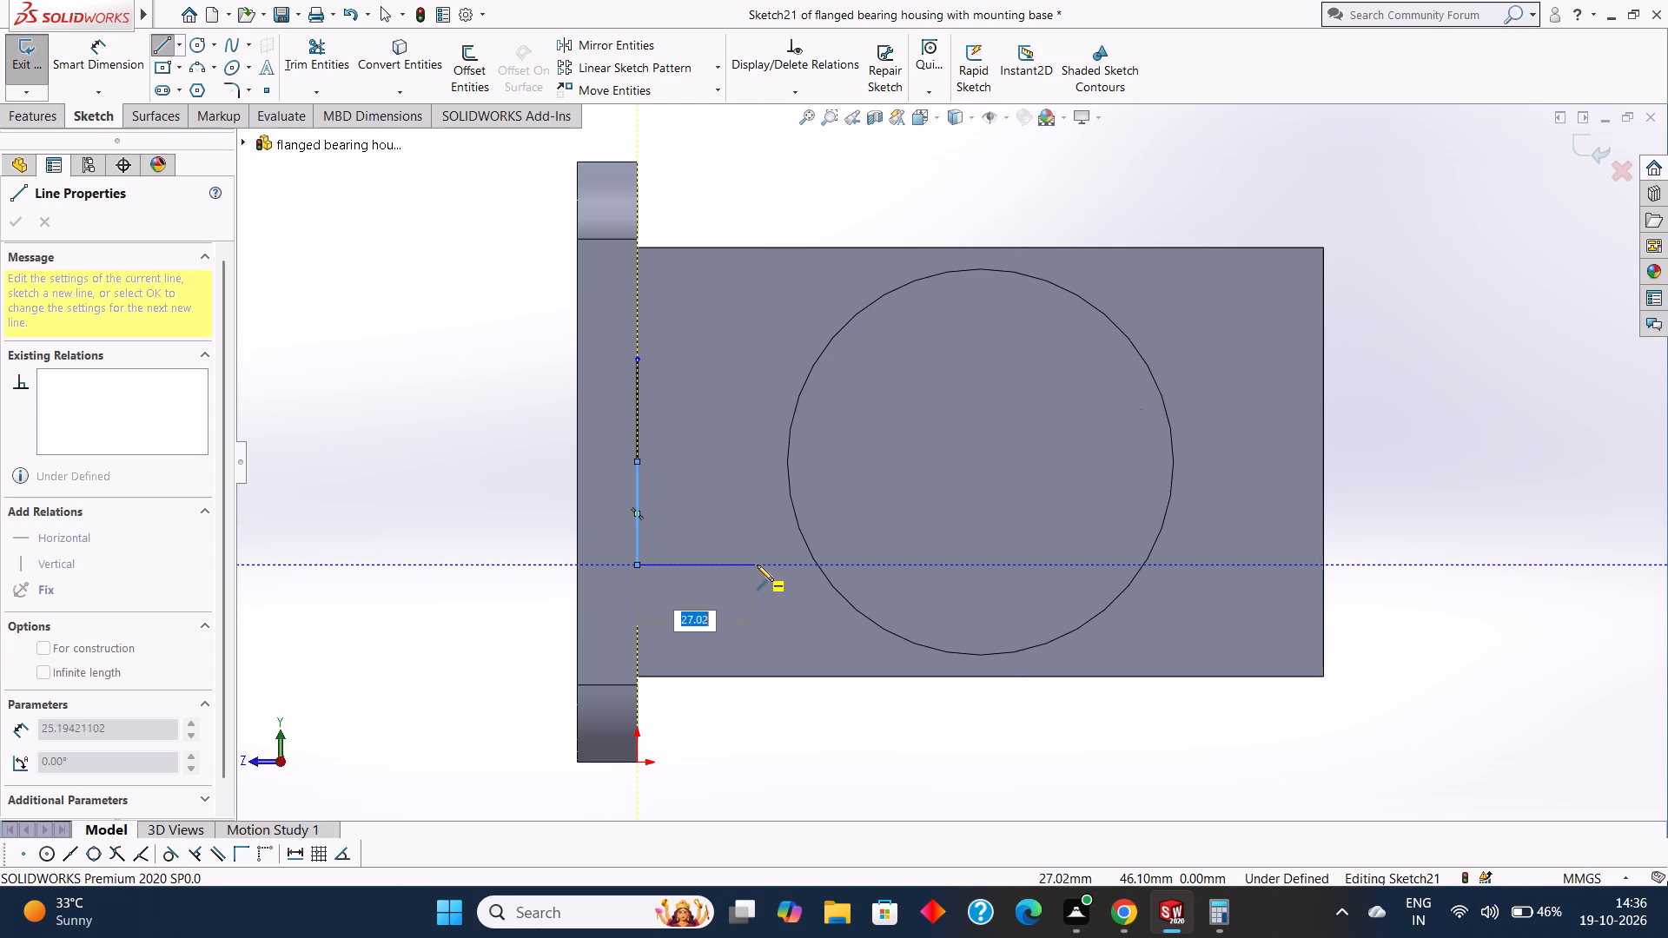
pyautogui.press('Escape')
# Complete a 48 mm high, 25 mm wide rectangle from the two vertical lines toward the large bore.
pyautogui.moveTo(1465, 540); pyautogui.dragTo(1406, 533, button='middle')
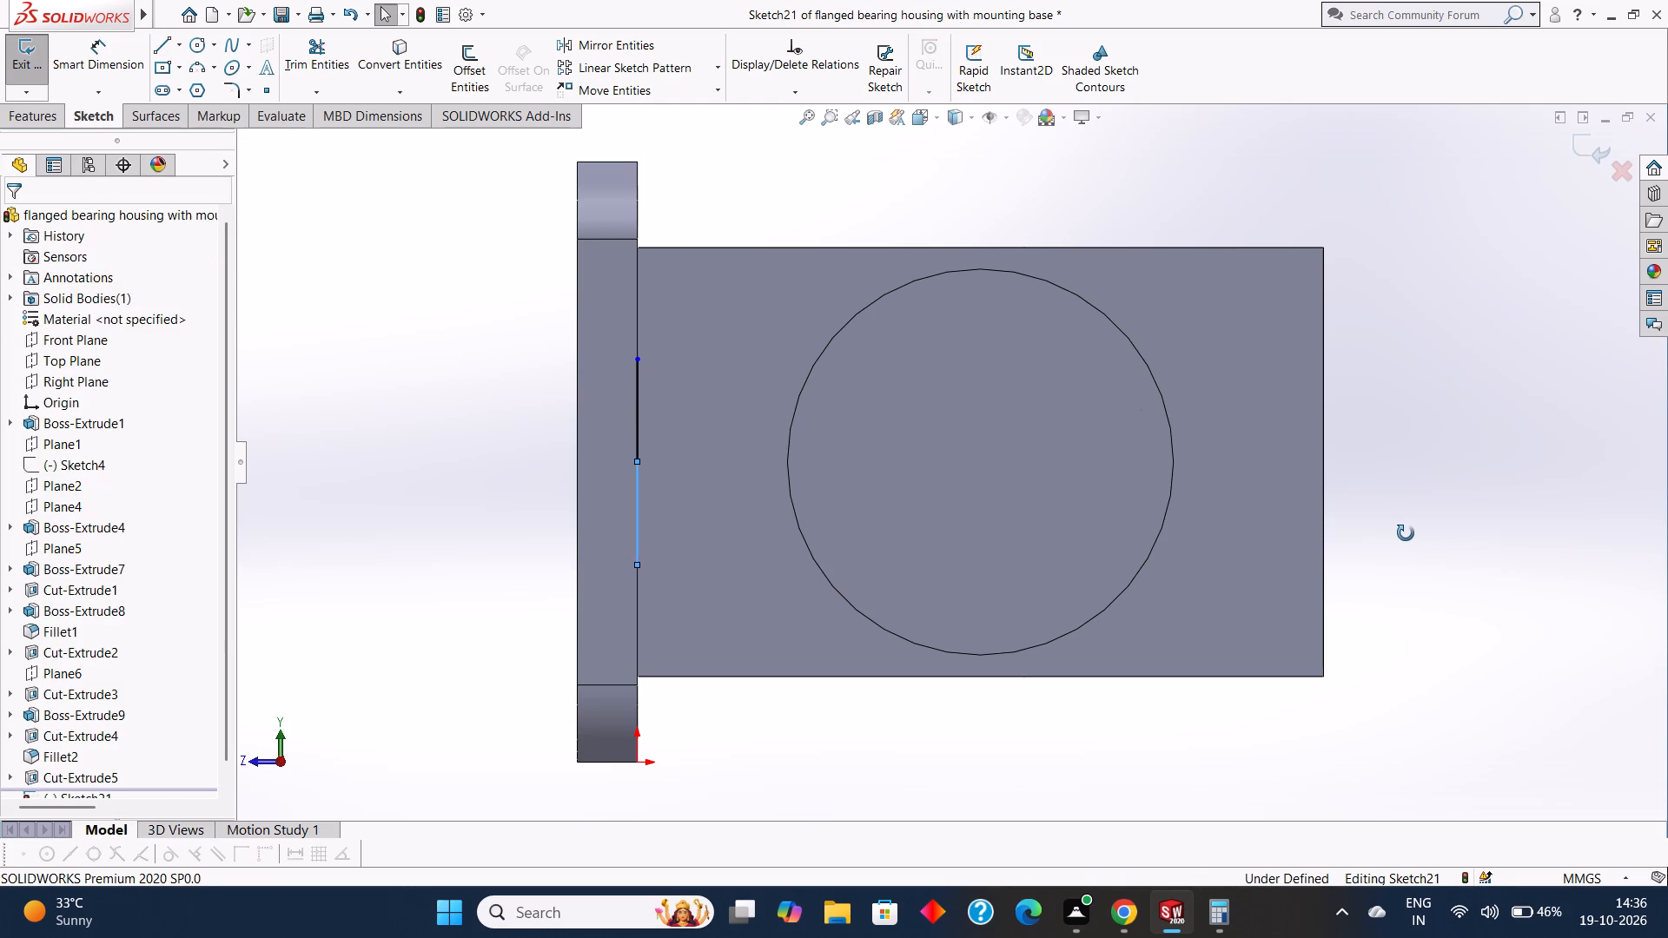
pyautogui.moveTo(1406, 533); pyautogui.dragTo(1410, 534, button='middle')
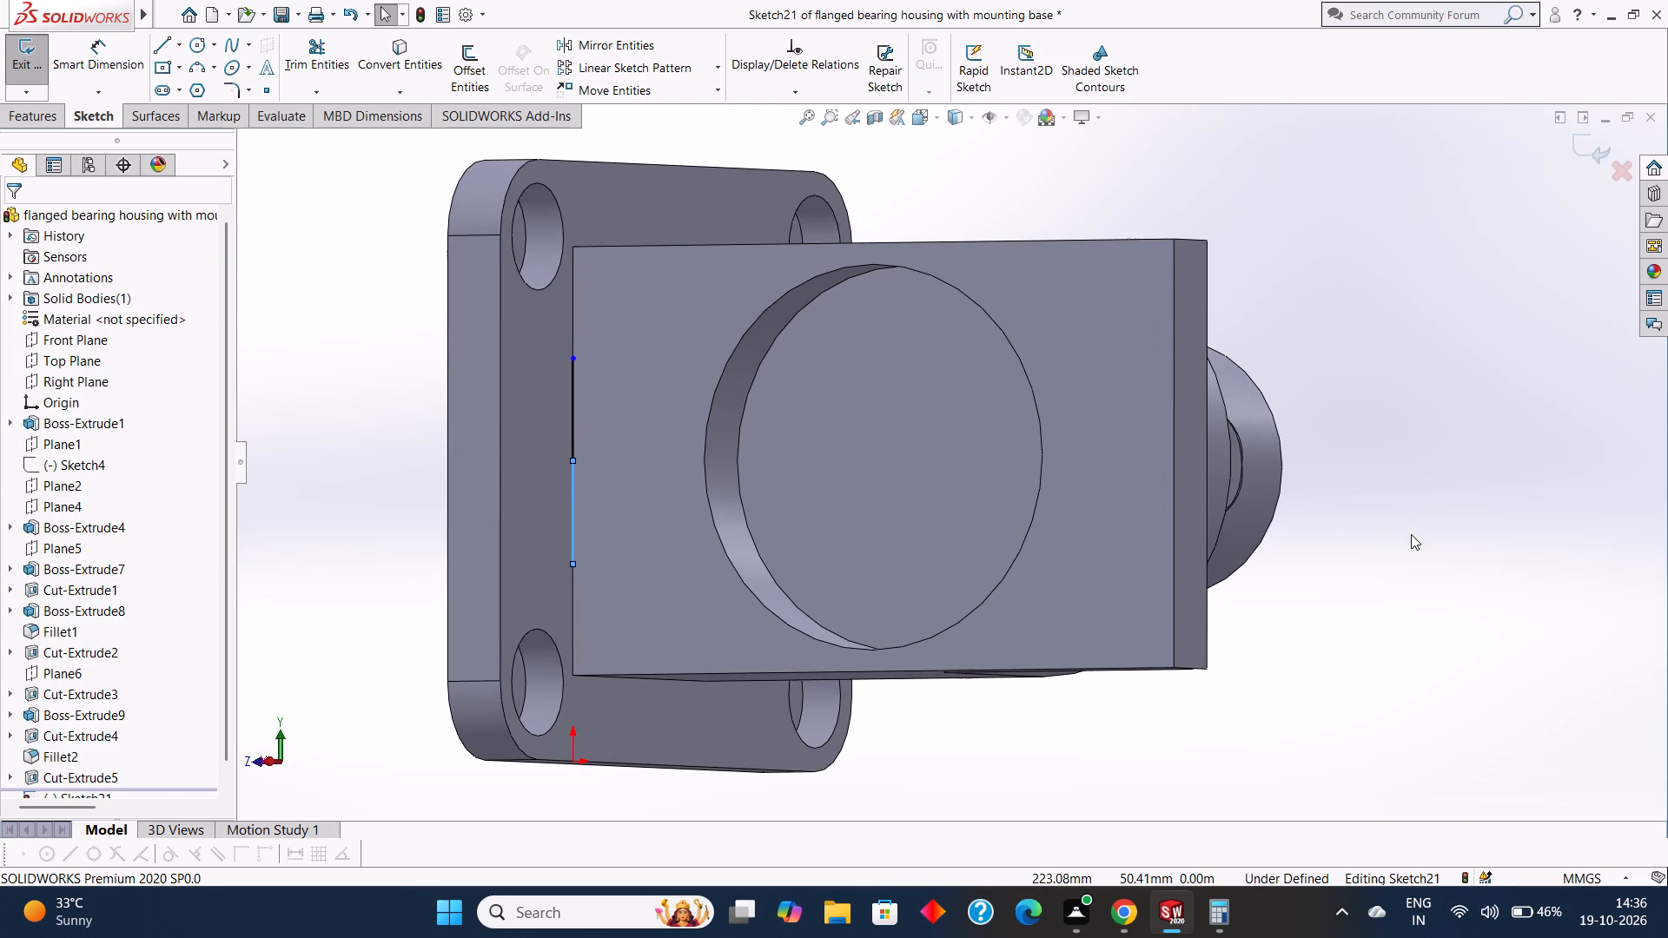
pyautogui.moveTo(1411, 534); pyautogui.dragTo(1382, 514, button='middle')
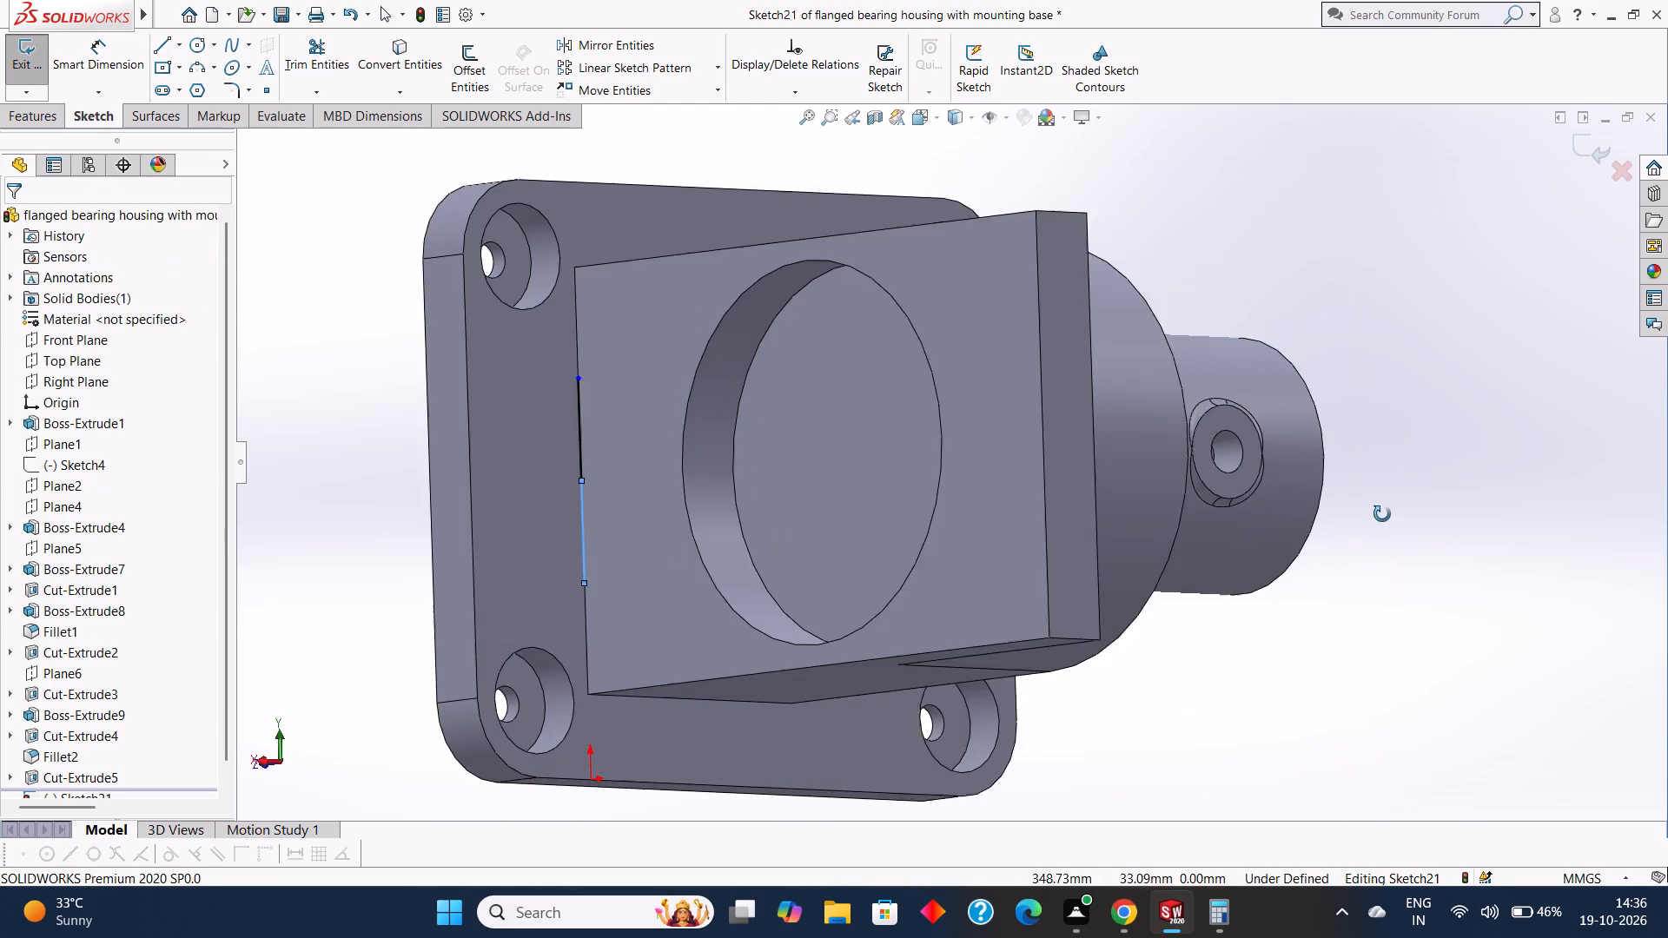
pyautogui.moveTo(1382, 514); pyautogui.dragTo(1405, 522, button='middle')
pyautogui.scroll(2, 1406, 524)
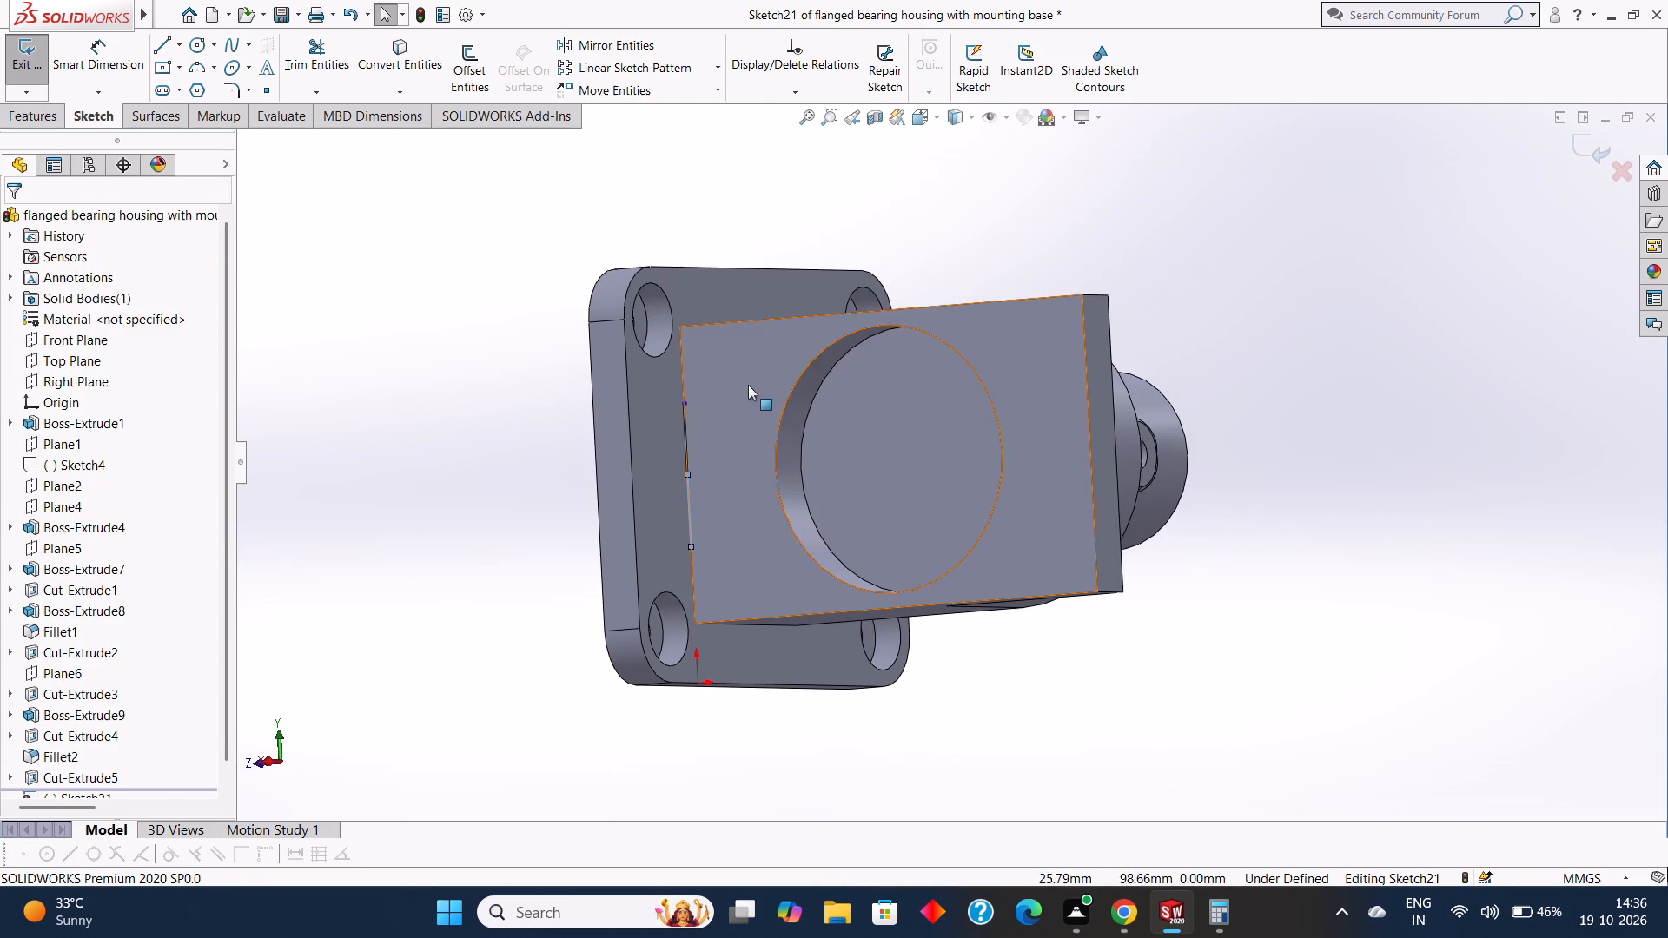
pyautogui.click(748, 385)
pyautogui.hotkey('ctrl', '8')
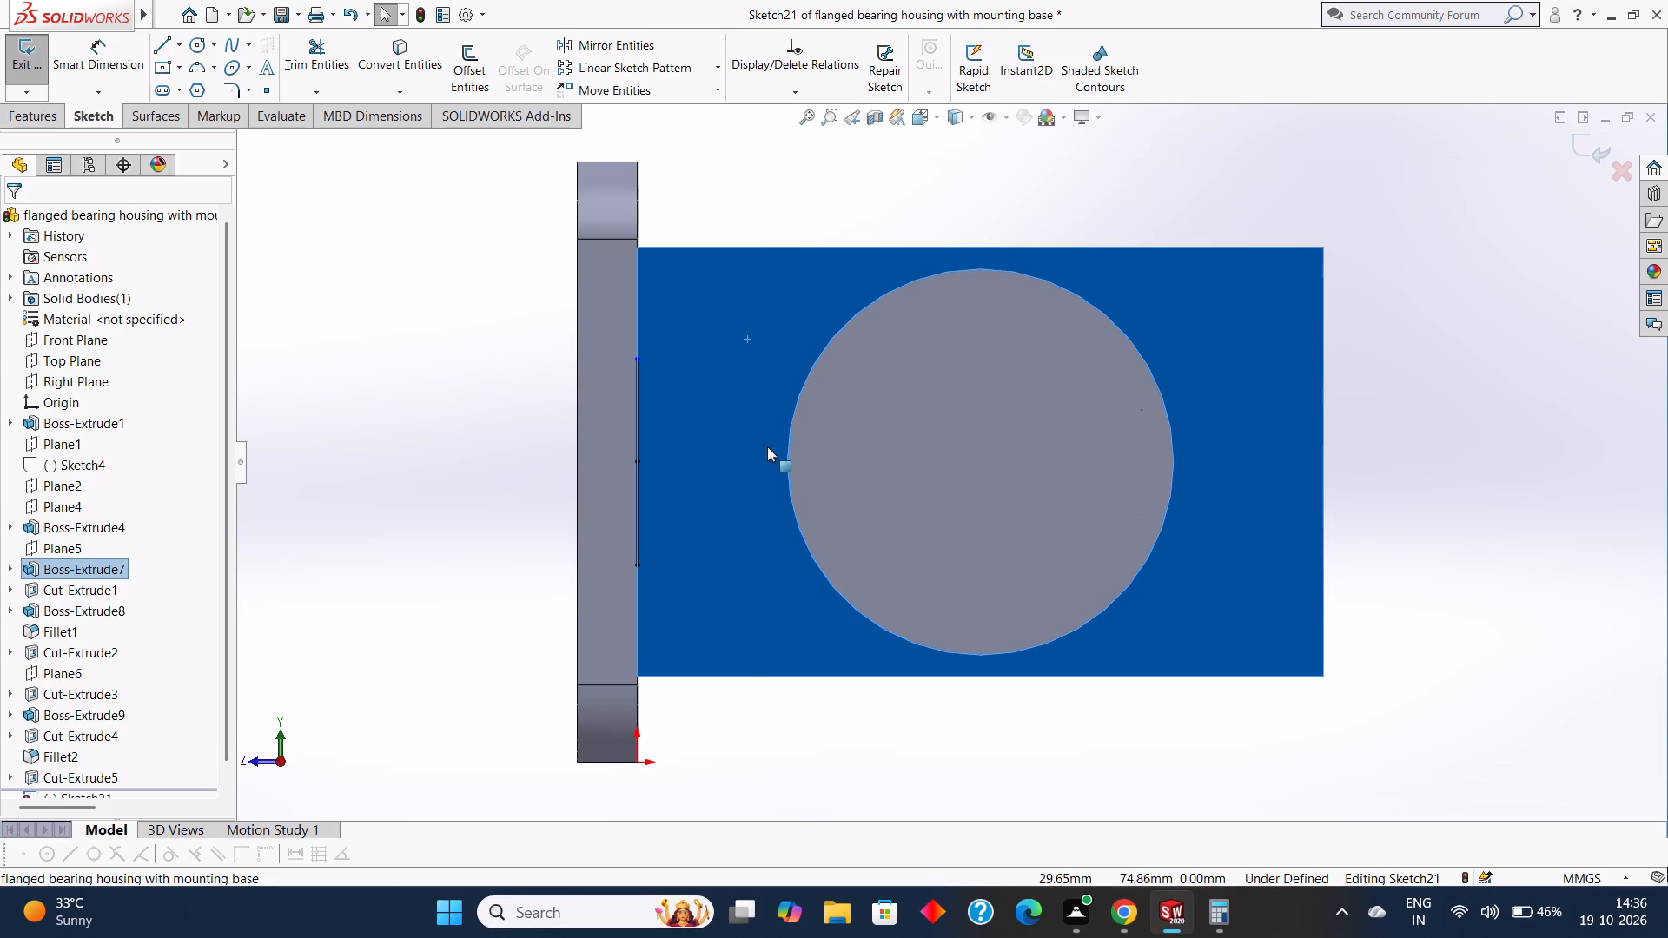
pyautogui.press('Escape')
pyautogui.click(156, 43)
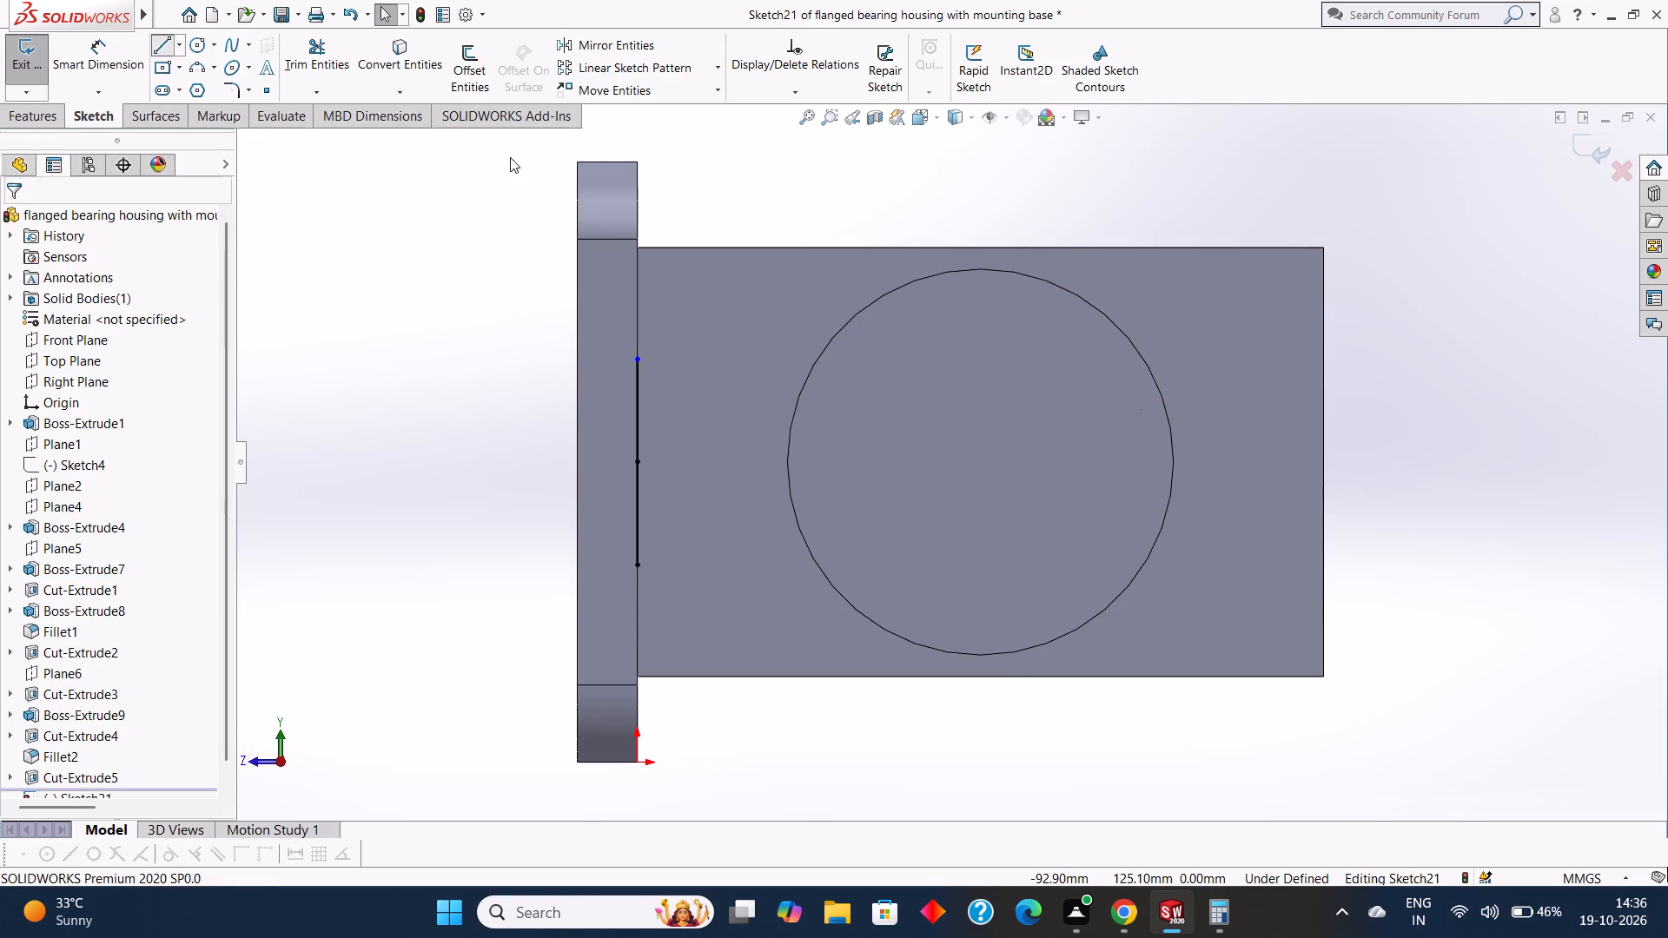
pyautogui.click(634, 360)
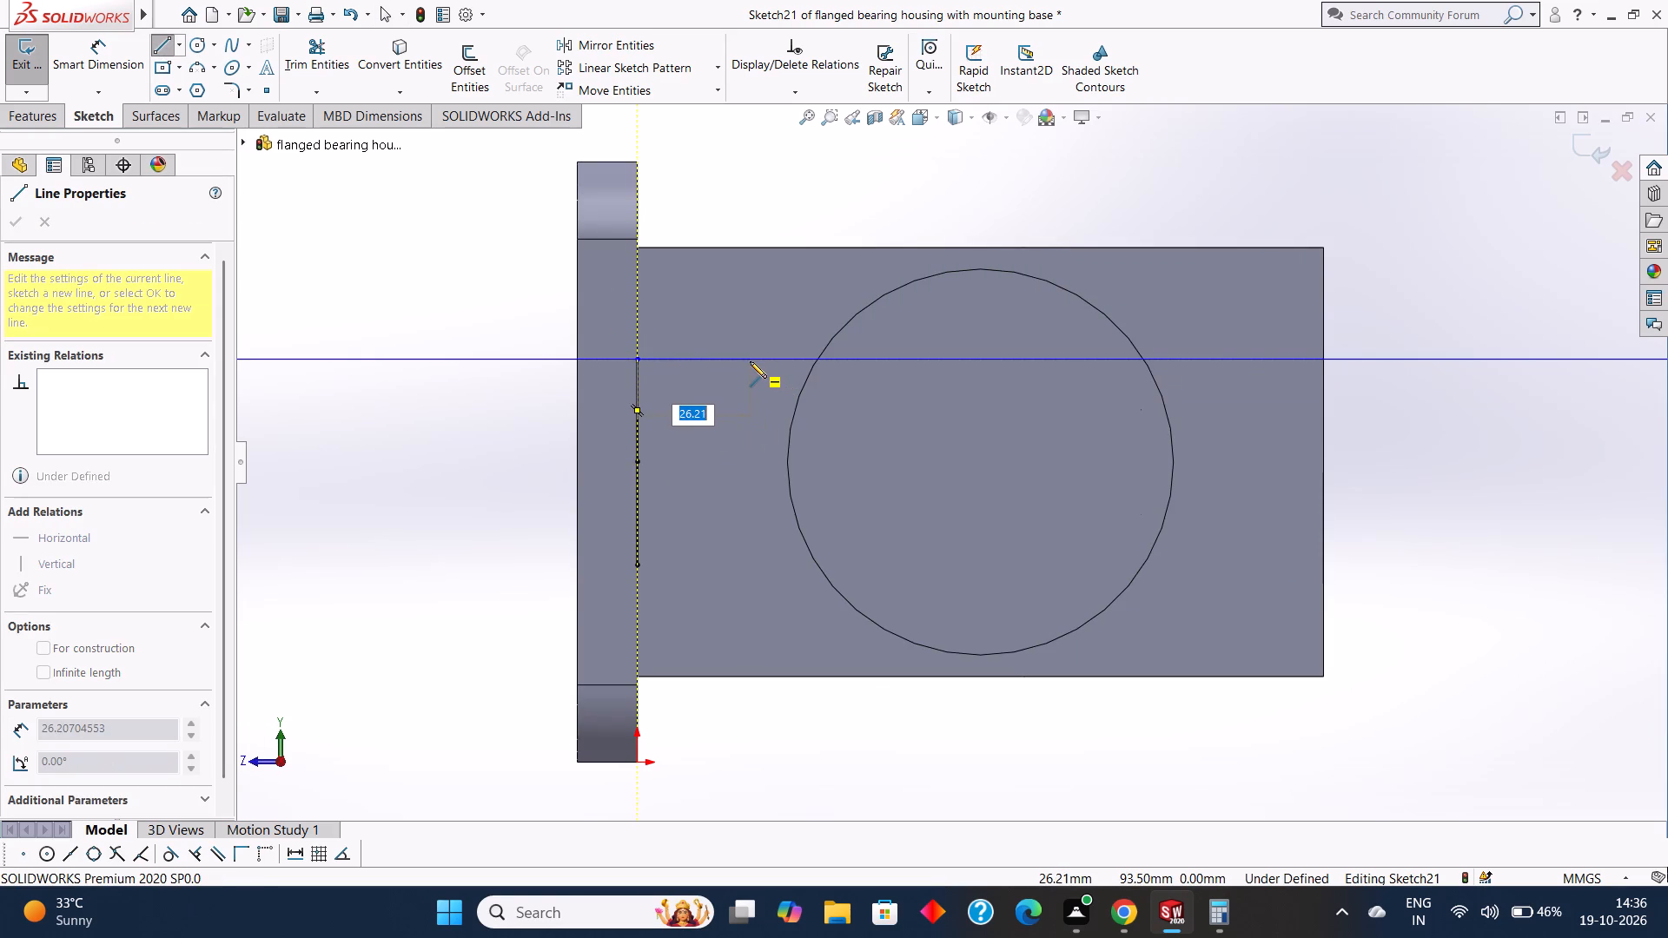
pyautogui.write('25')
pyautogui.press('Return')
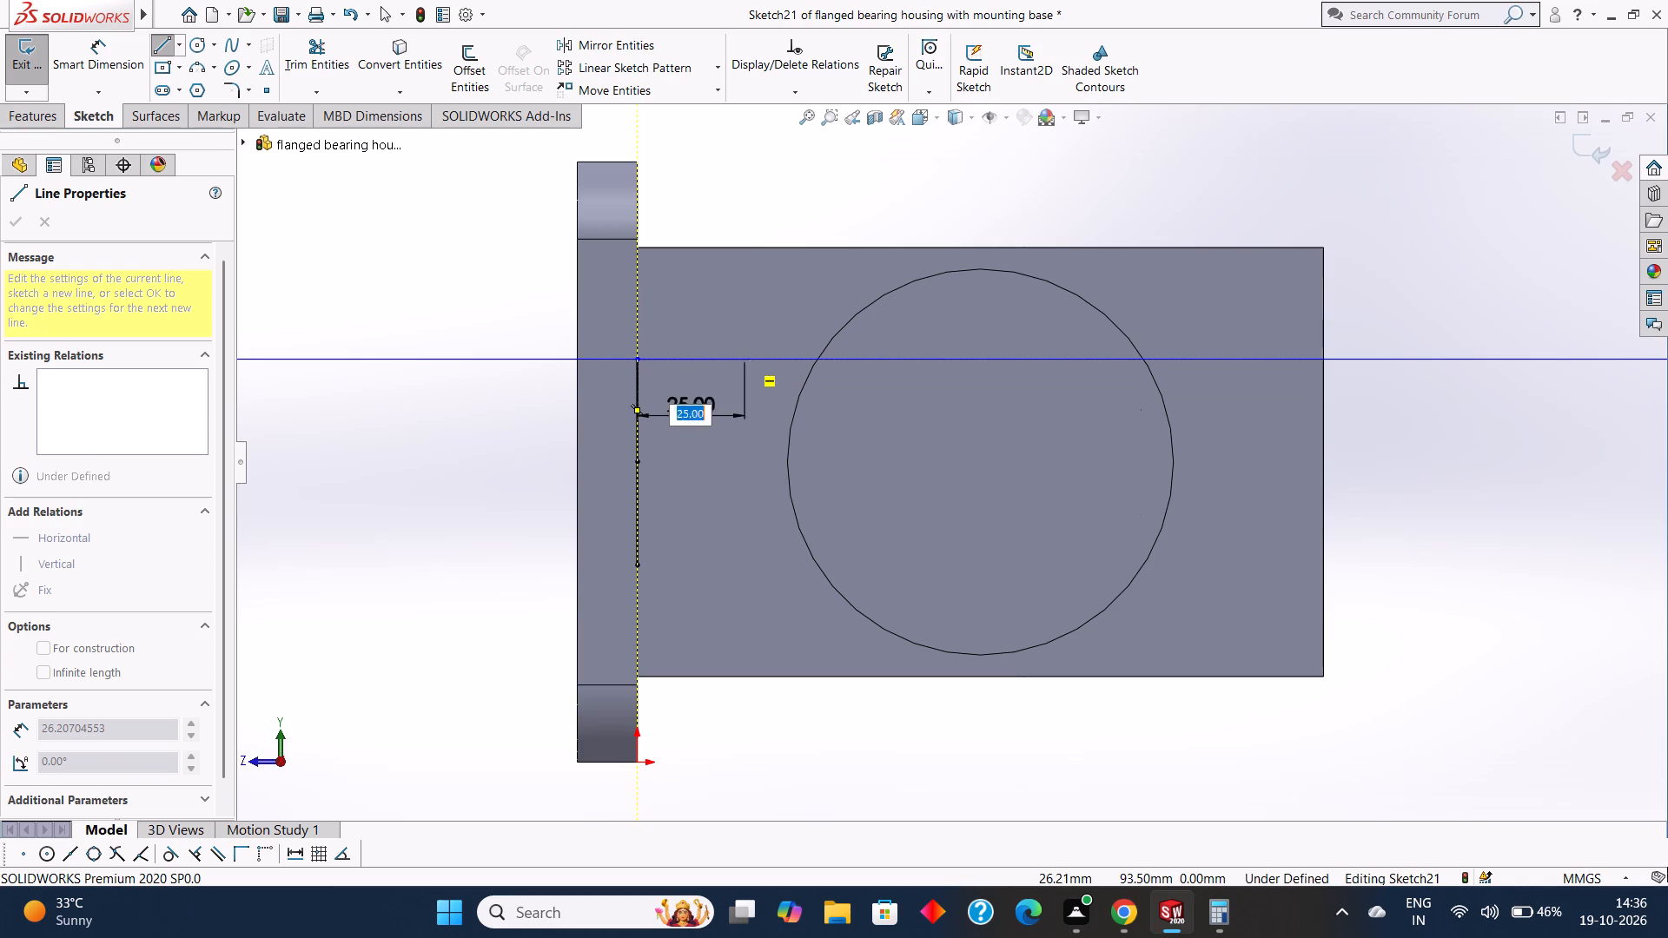
pyautogui.click(743, 563)
pyautogui.click(637, 561)
pyautogui.press('Escape')
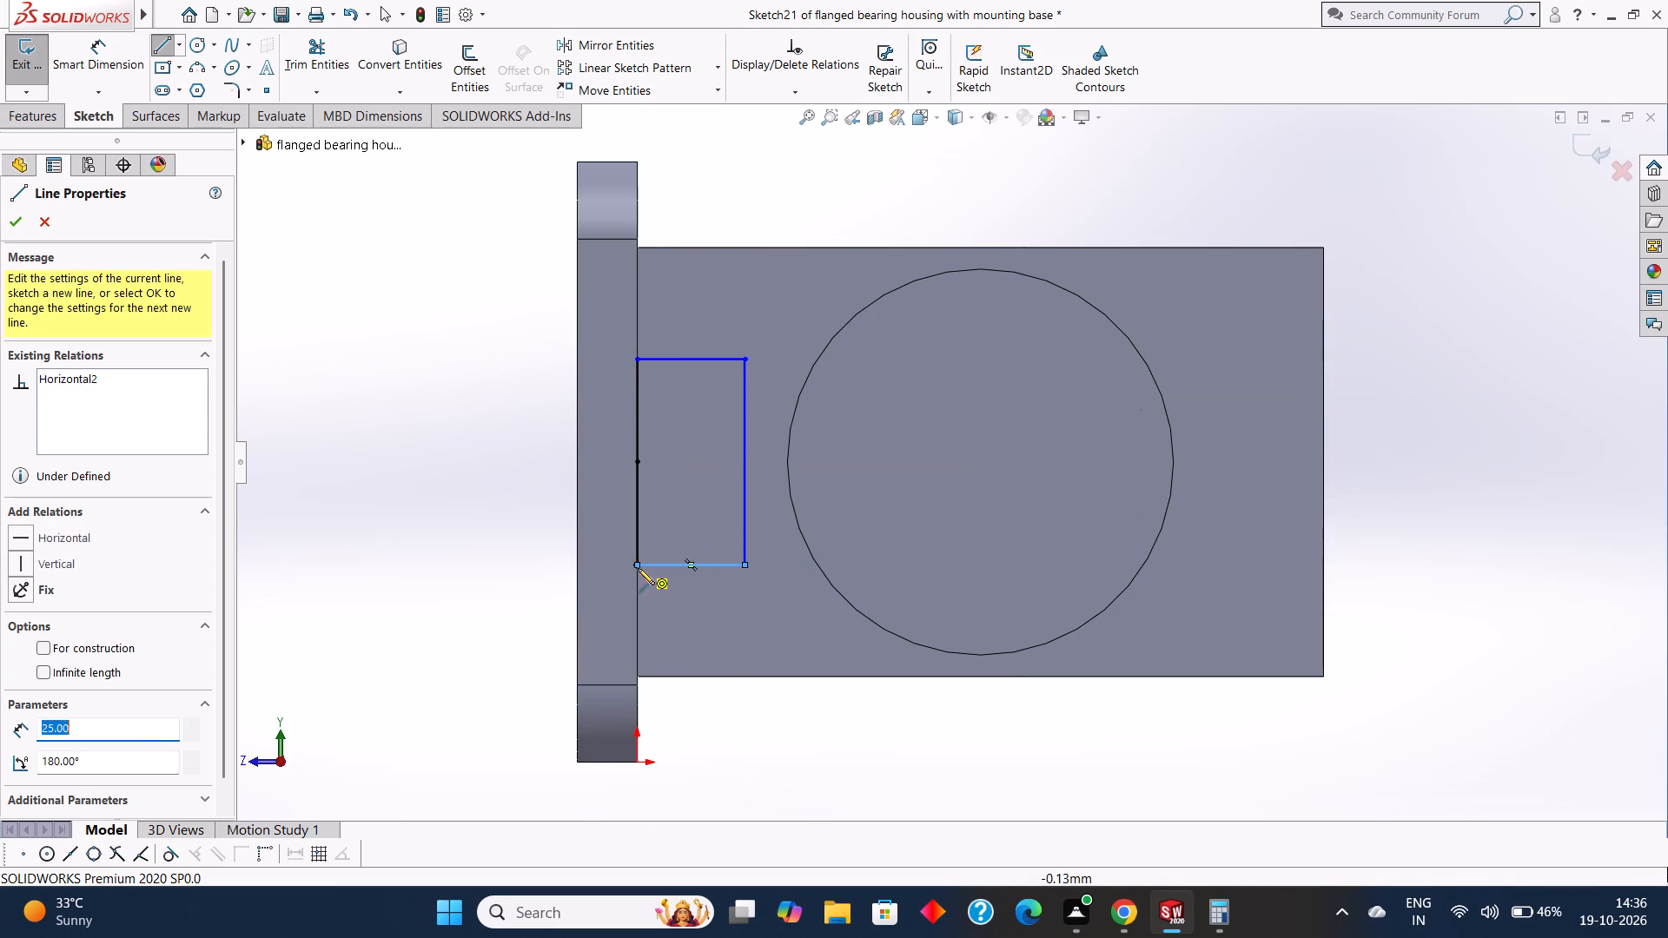
pyautogui.press('Escape')
pyautogui.press('Escape')
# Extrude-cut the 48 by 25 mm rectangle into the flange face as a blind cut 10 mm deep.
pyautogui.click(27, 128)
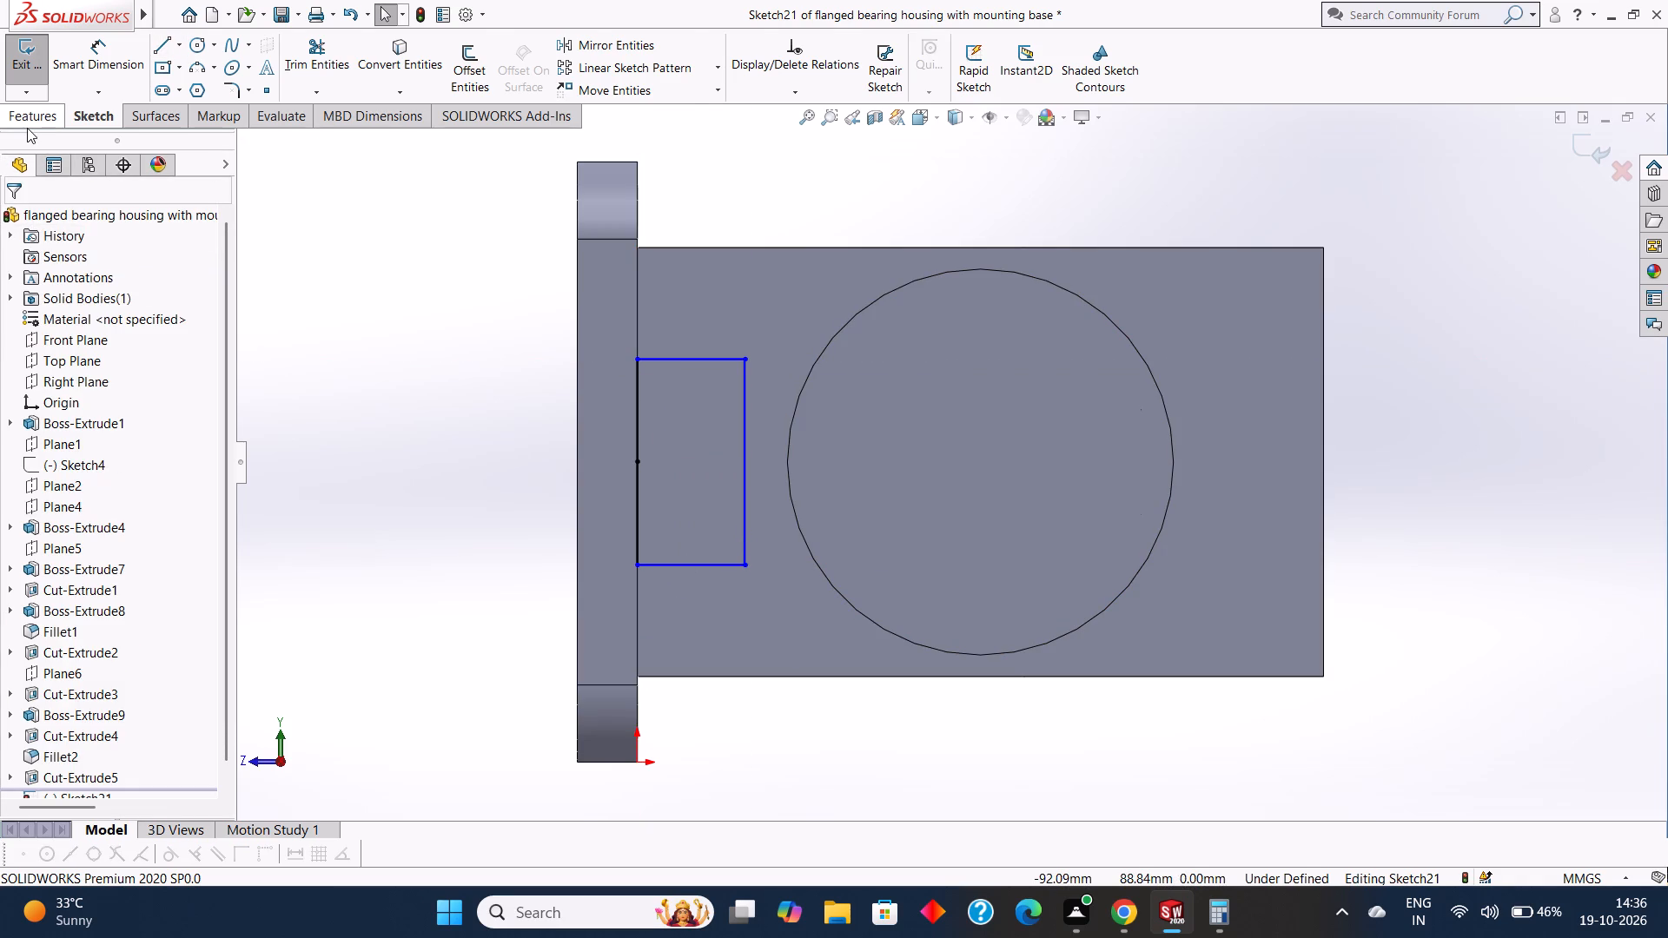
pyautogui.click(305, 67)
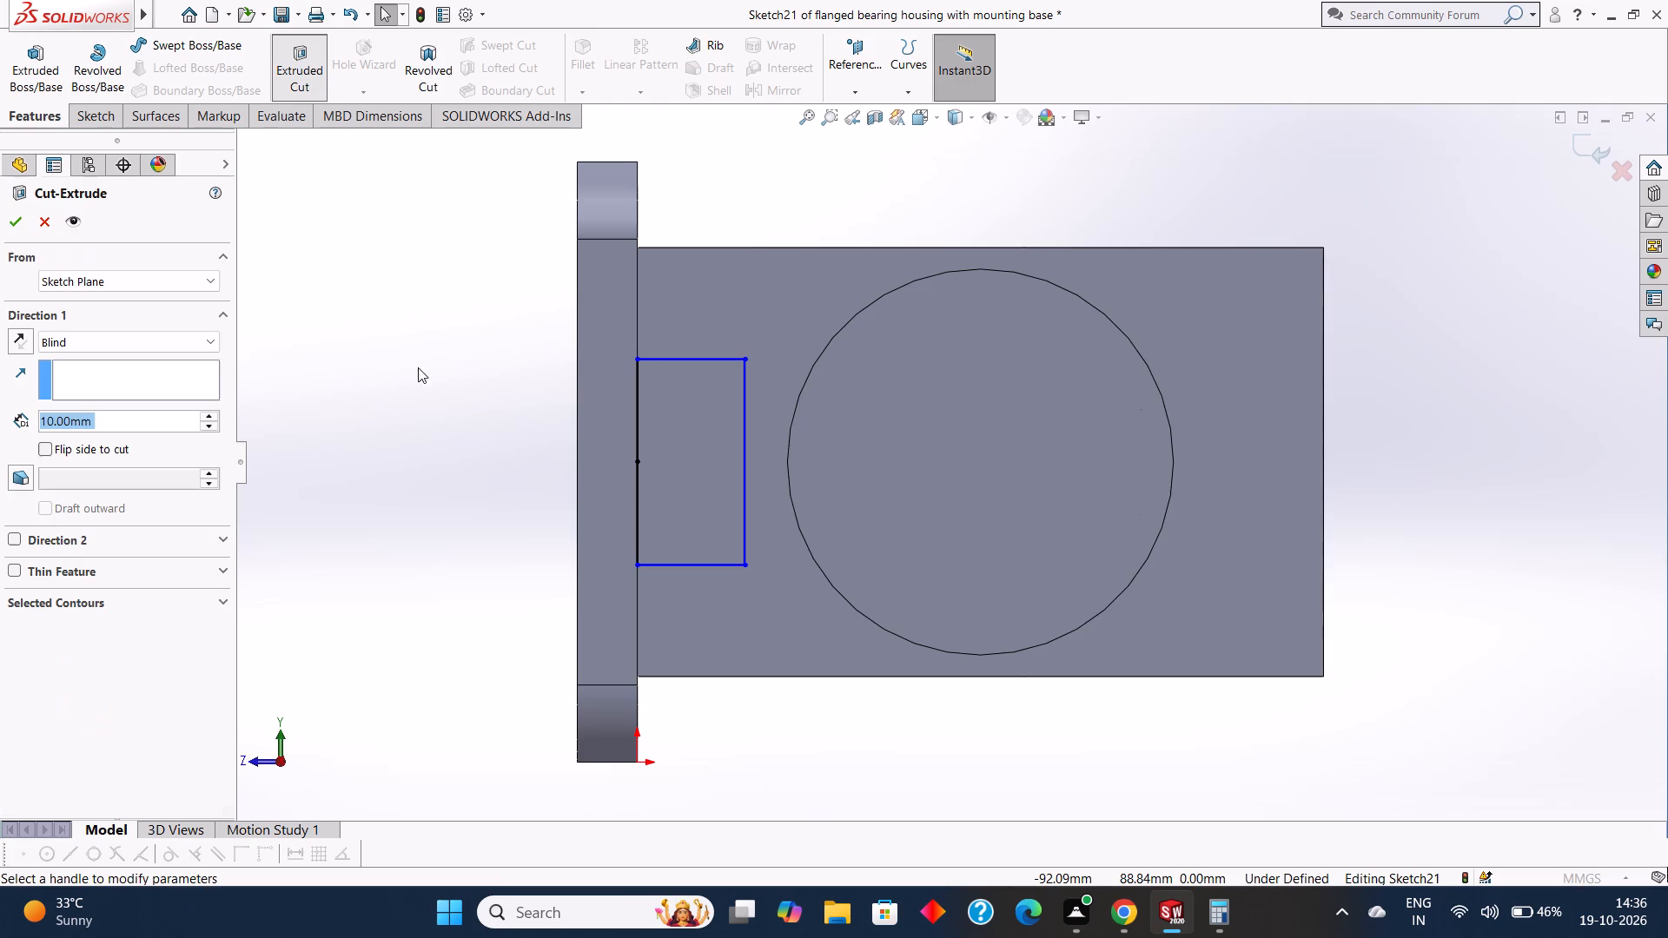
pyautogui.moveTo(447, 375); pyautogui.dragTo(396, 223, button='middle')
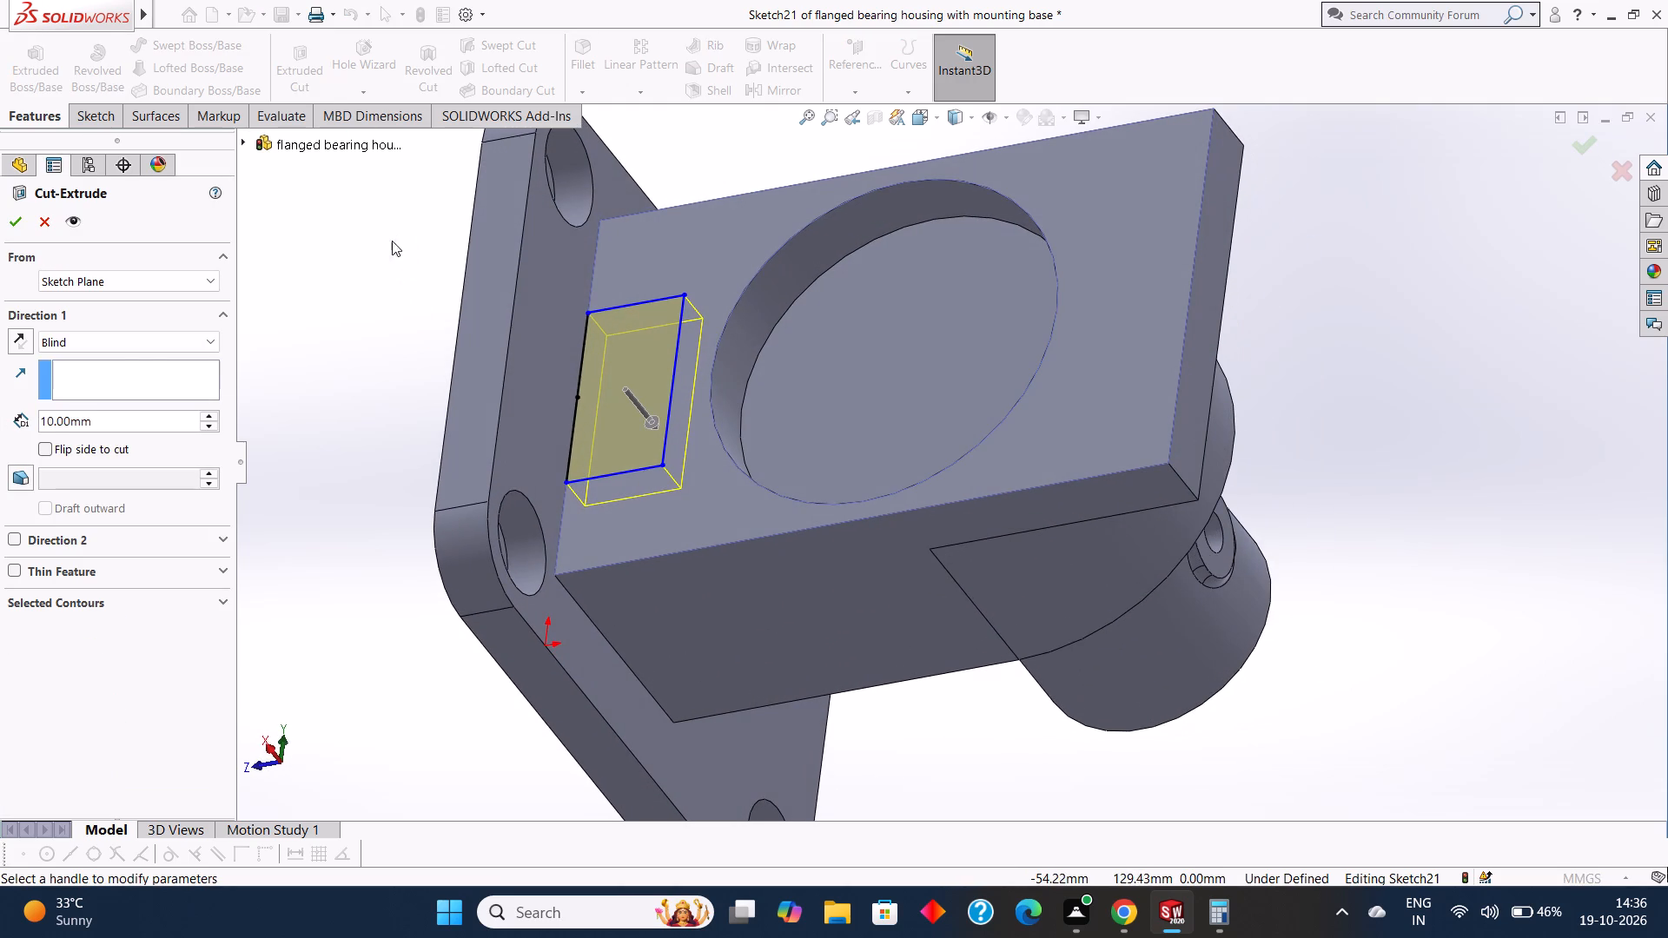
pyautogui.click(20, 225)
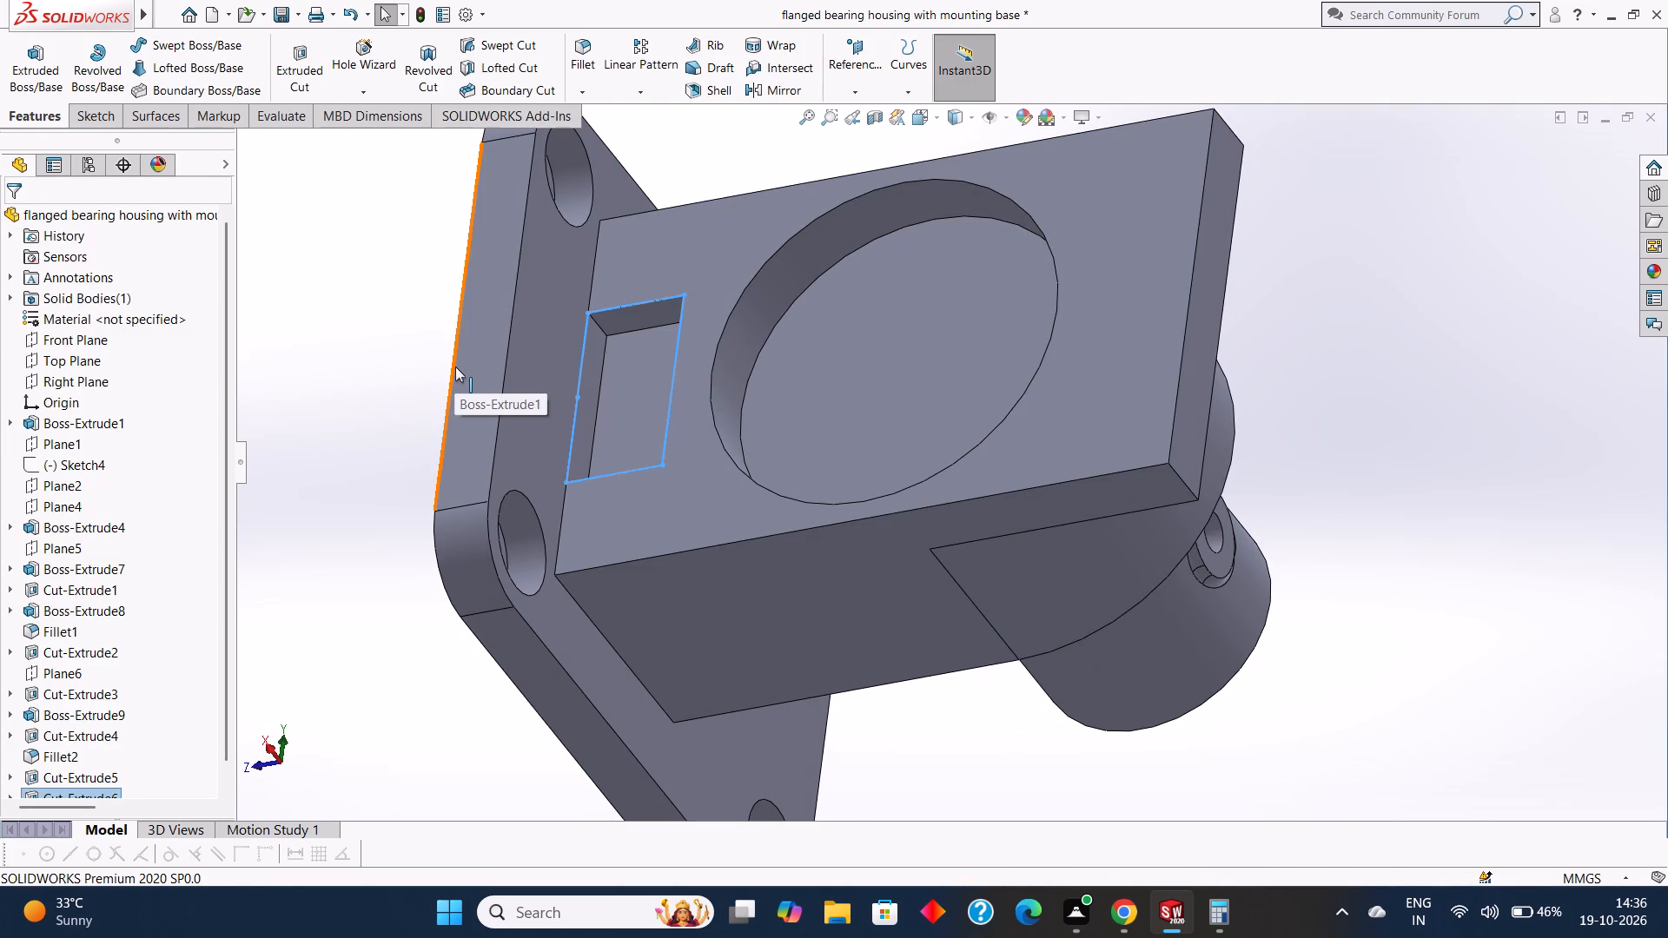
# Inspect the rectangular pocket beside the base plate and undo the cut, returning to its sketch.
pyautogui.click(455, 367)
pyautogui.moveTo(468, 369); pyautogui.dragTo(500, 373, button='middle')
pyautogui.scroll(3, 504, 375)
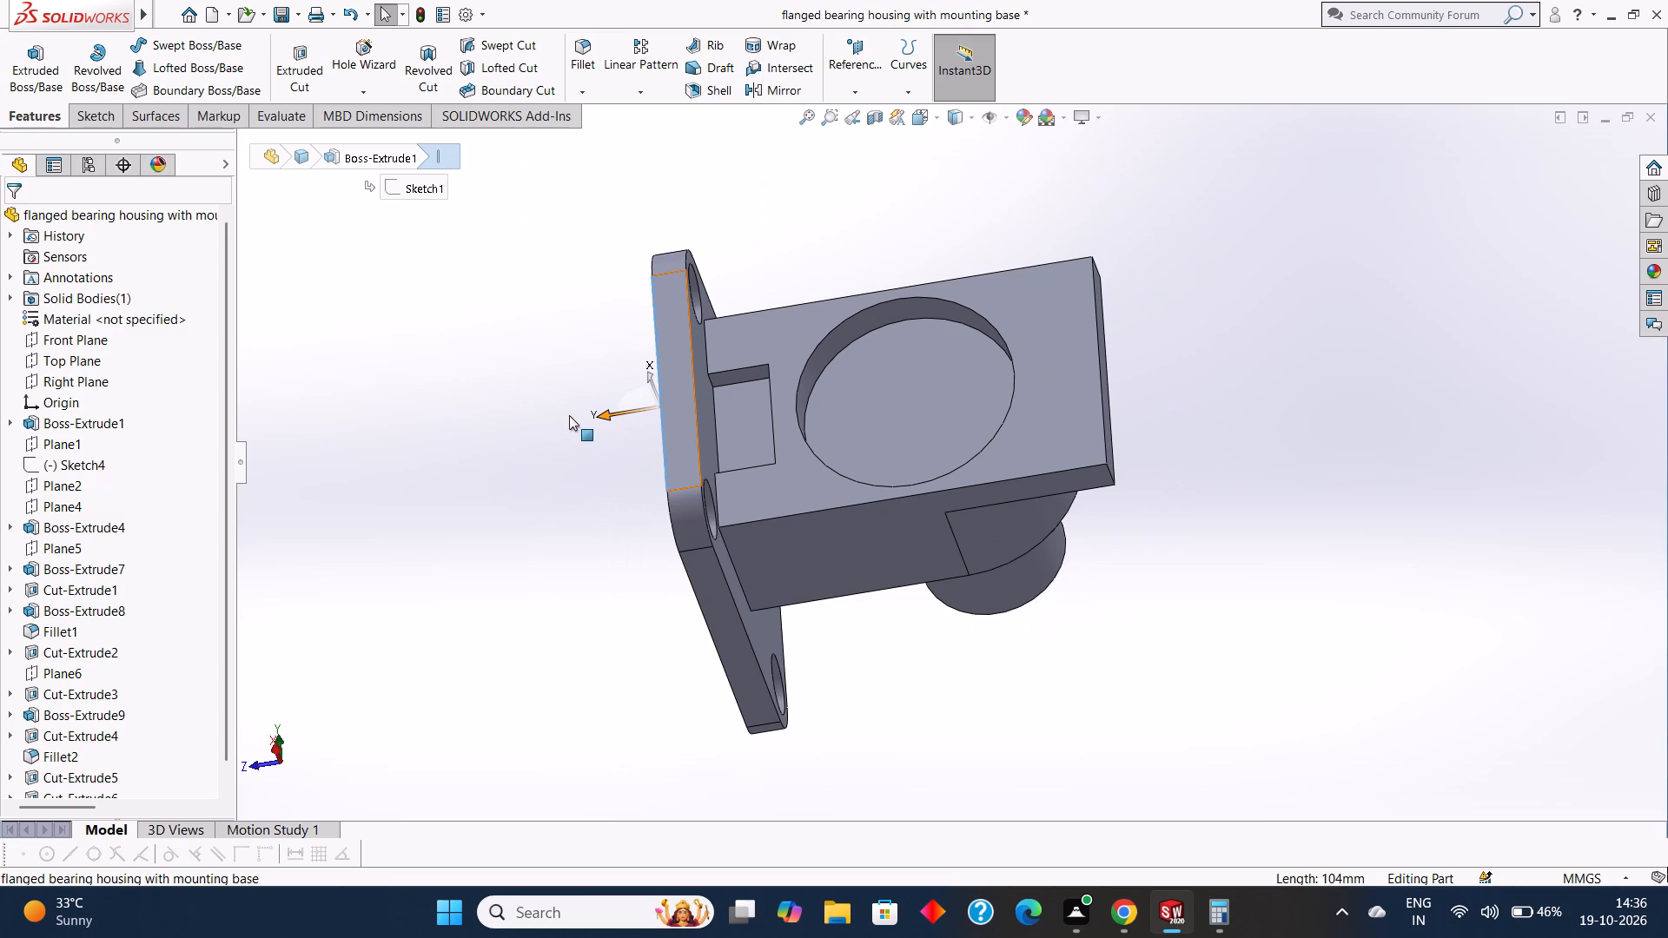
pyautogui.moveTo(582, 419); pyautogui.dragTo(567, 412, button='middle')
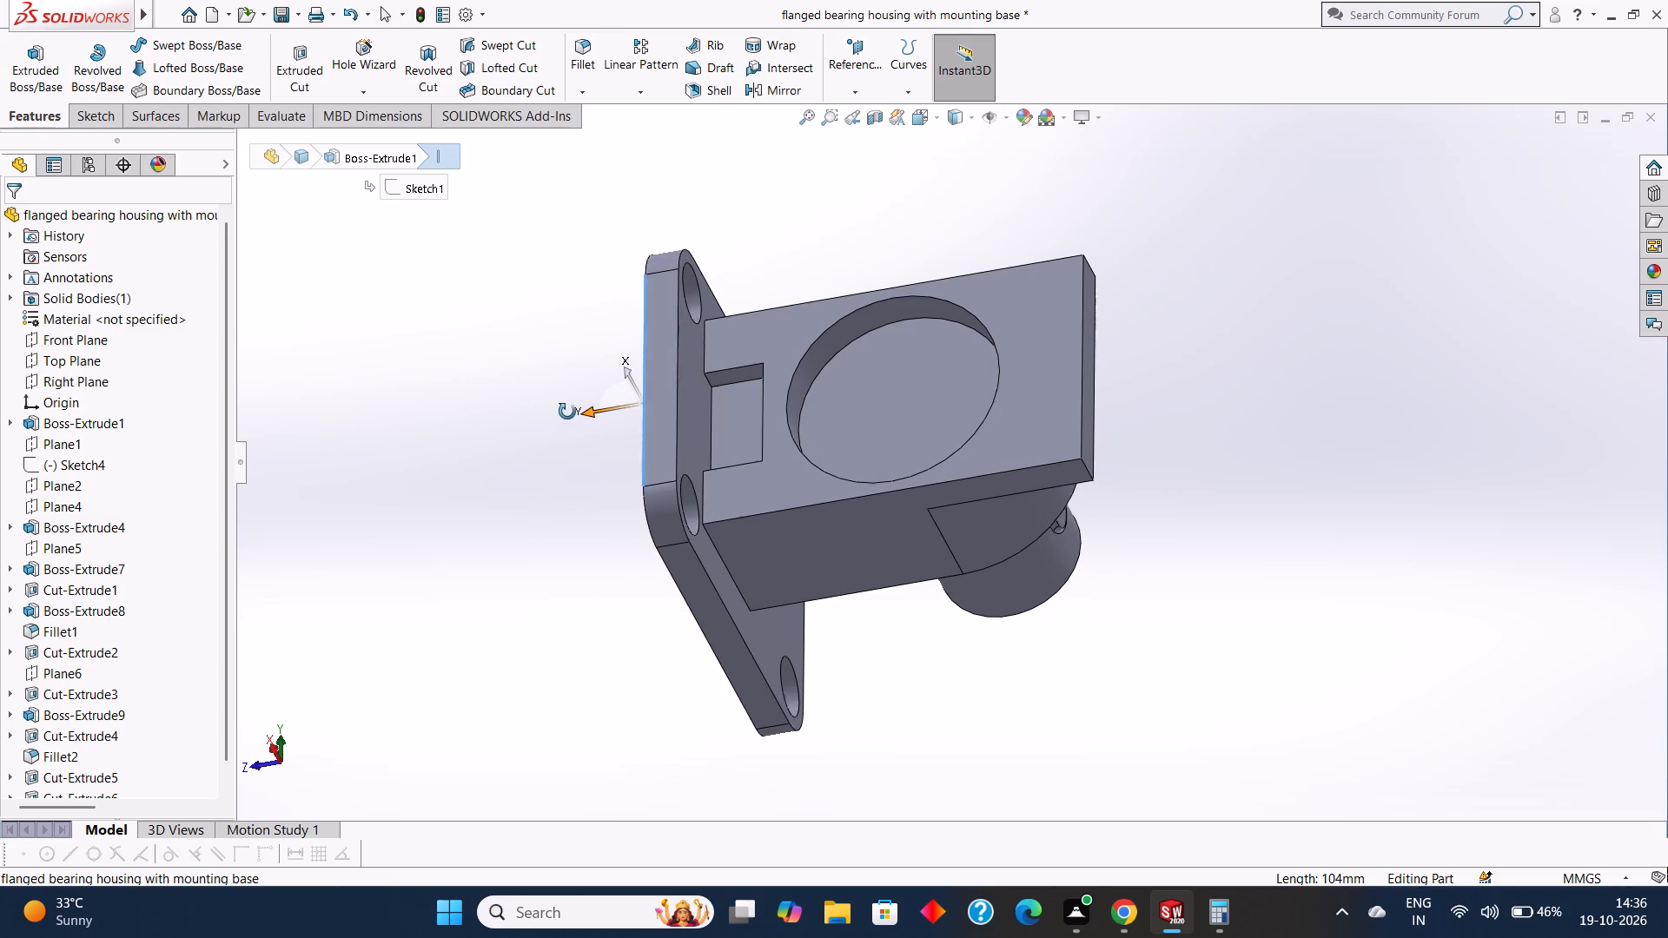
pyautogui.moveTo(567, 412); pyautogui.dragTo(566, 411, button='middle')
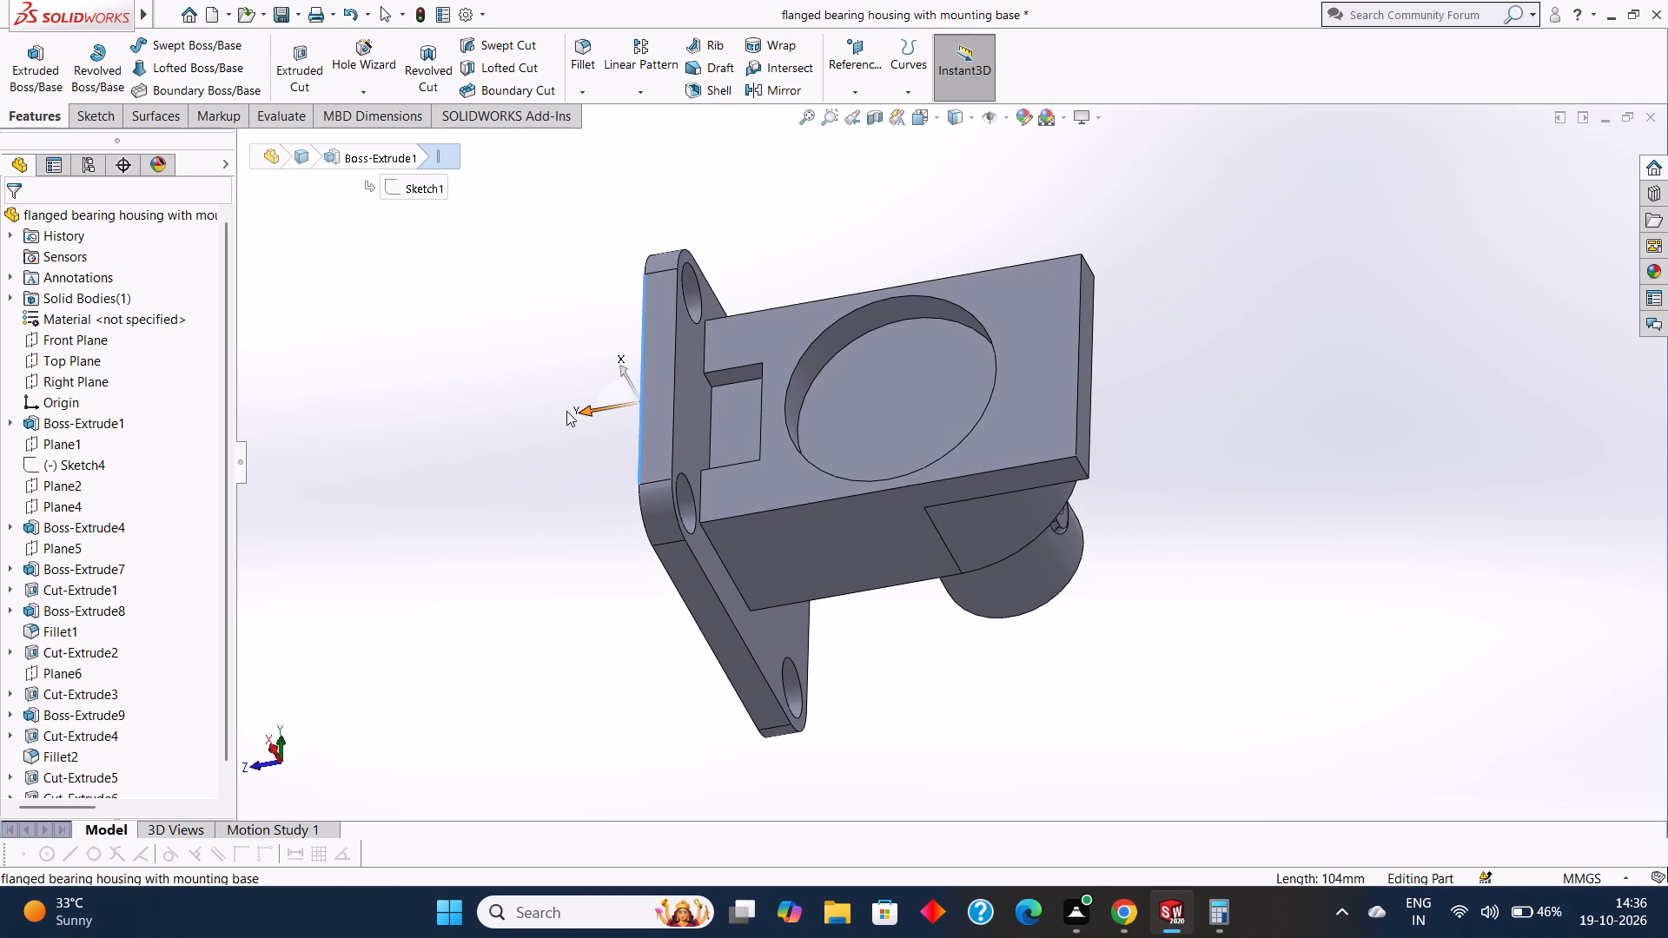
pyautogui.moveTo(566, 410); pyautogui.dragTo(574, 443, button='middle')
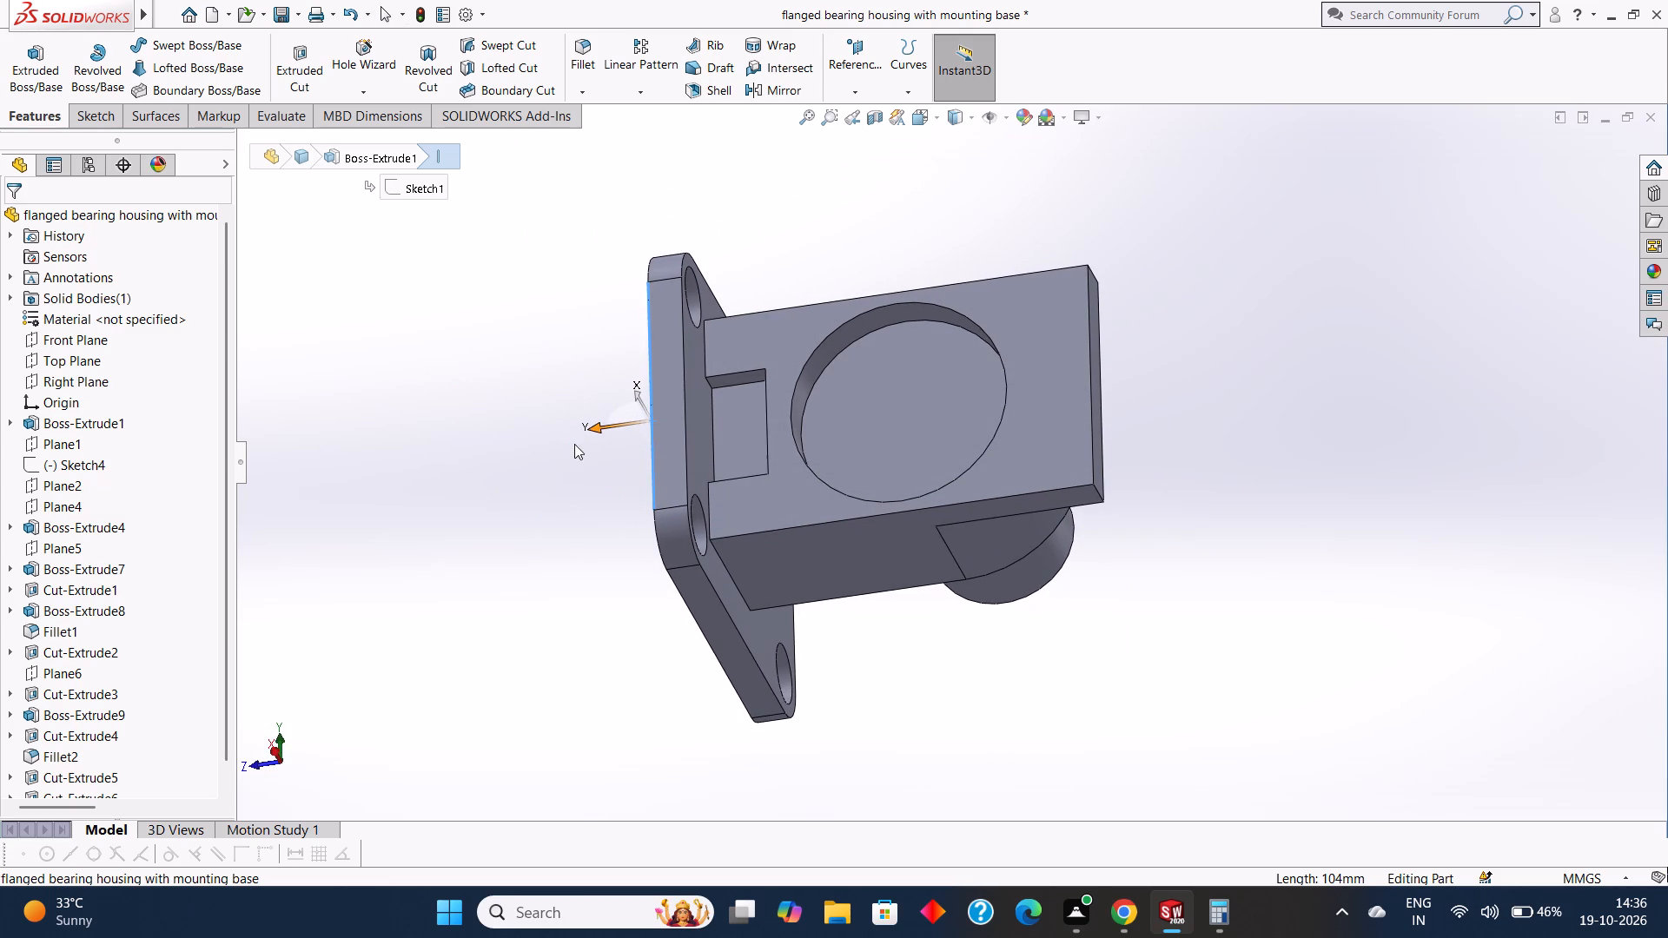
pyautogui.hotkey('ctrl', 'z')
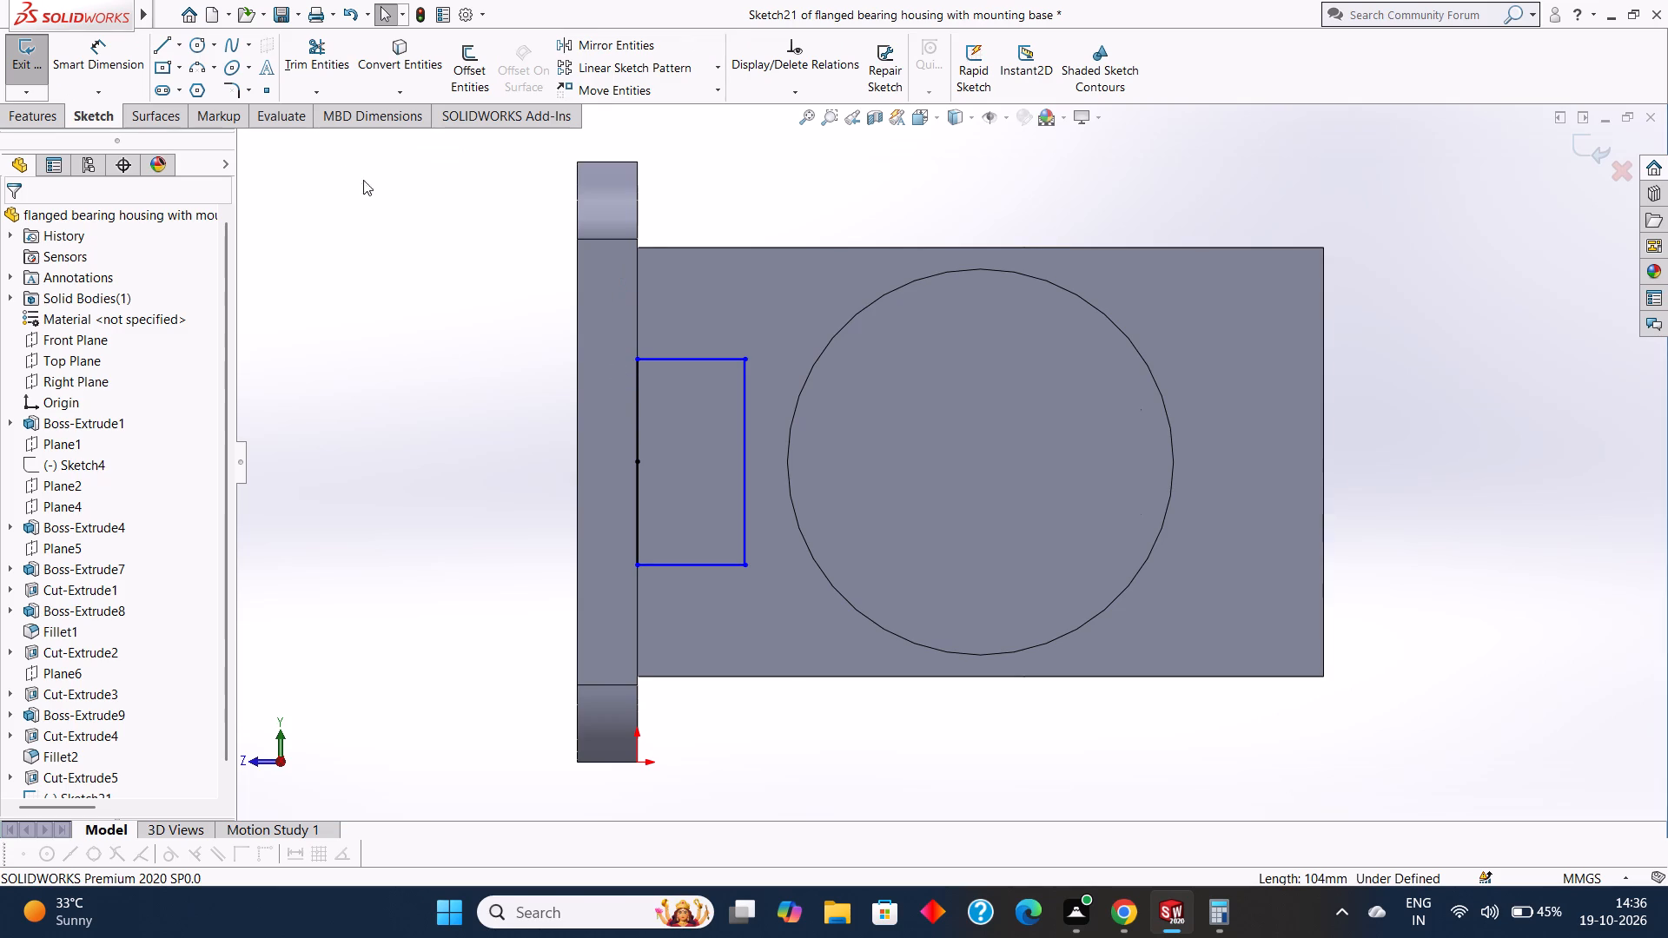
# Sketch a vertical line from the rectangle's upper outer corner to the flange's upper edge and a 25 mm line back to the base plate.
pyautogui.click(170, 43)
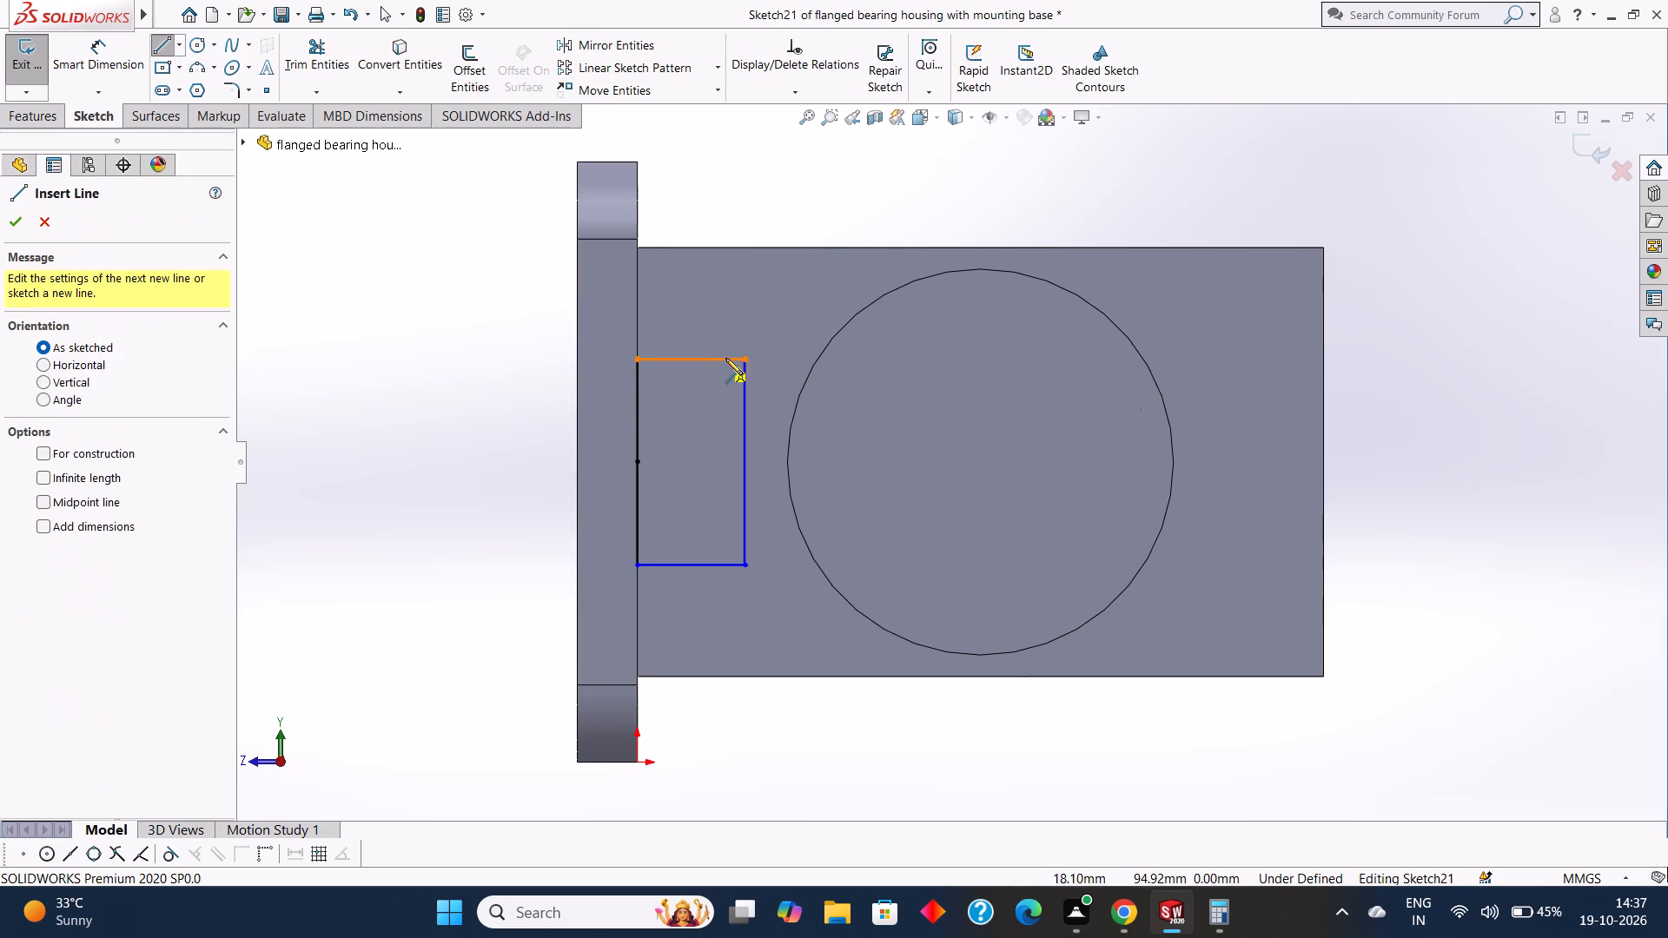
pyautogui.moveTo(743, 361); pyautogui.dragTo(740, 353)
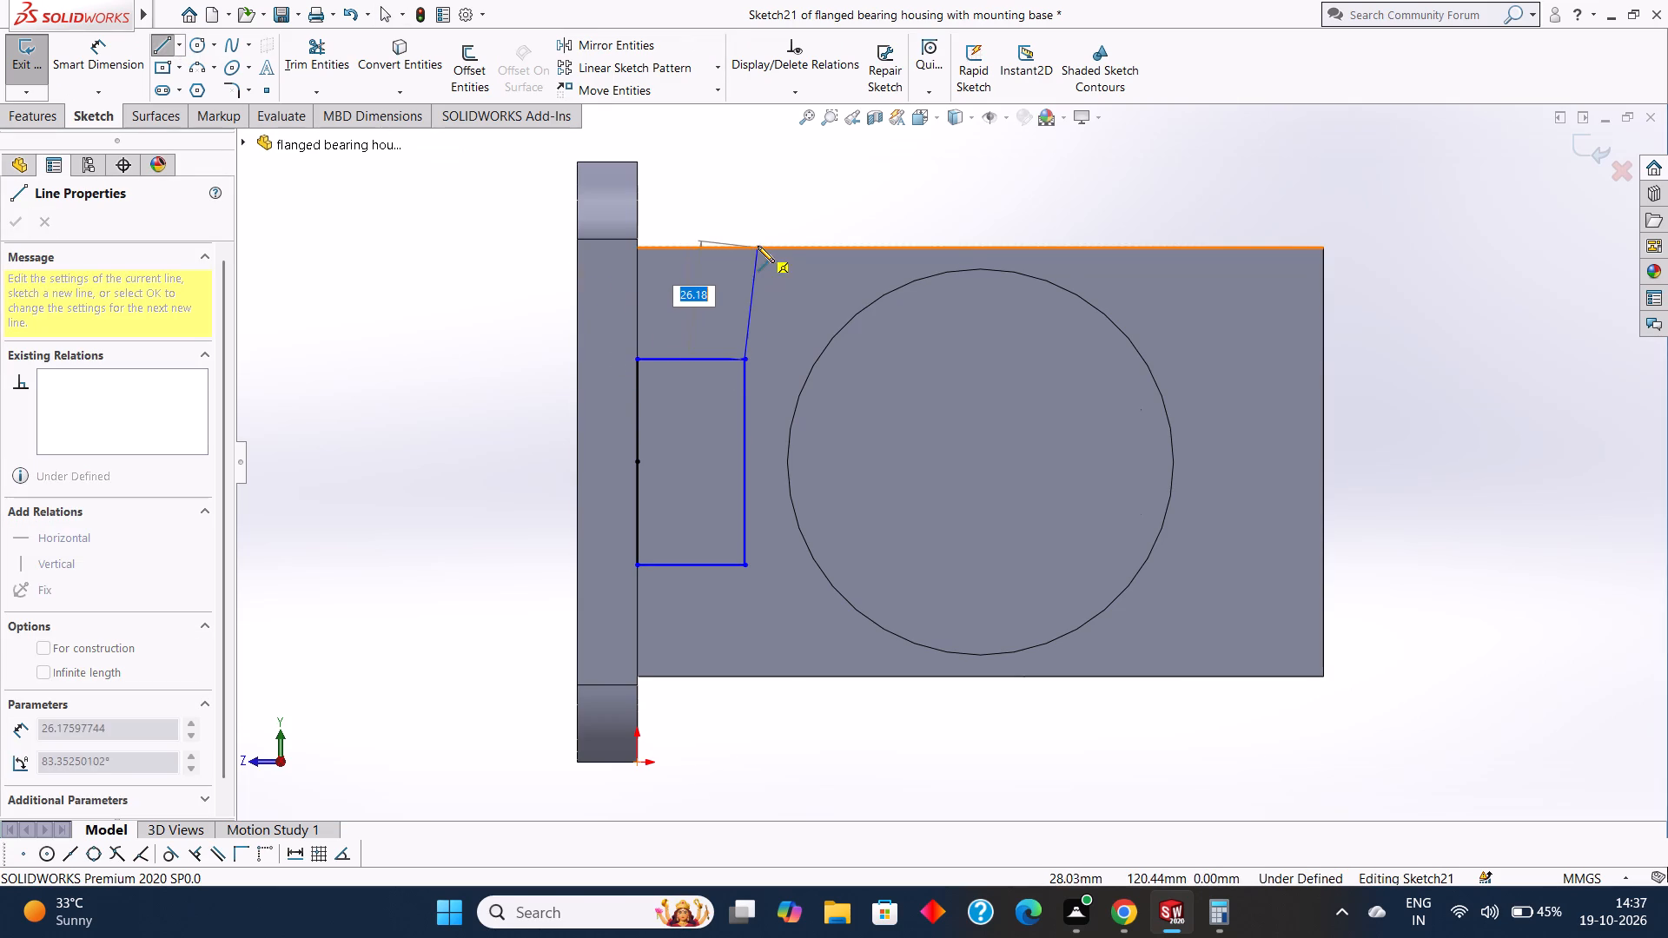
pyautogui.click(744, 244)
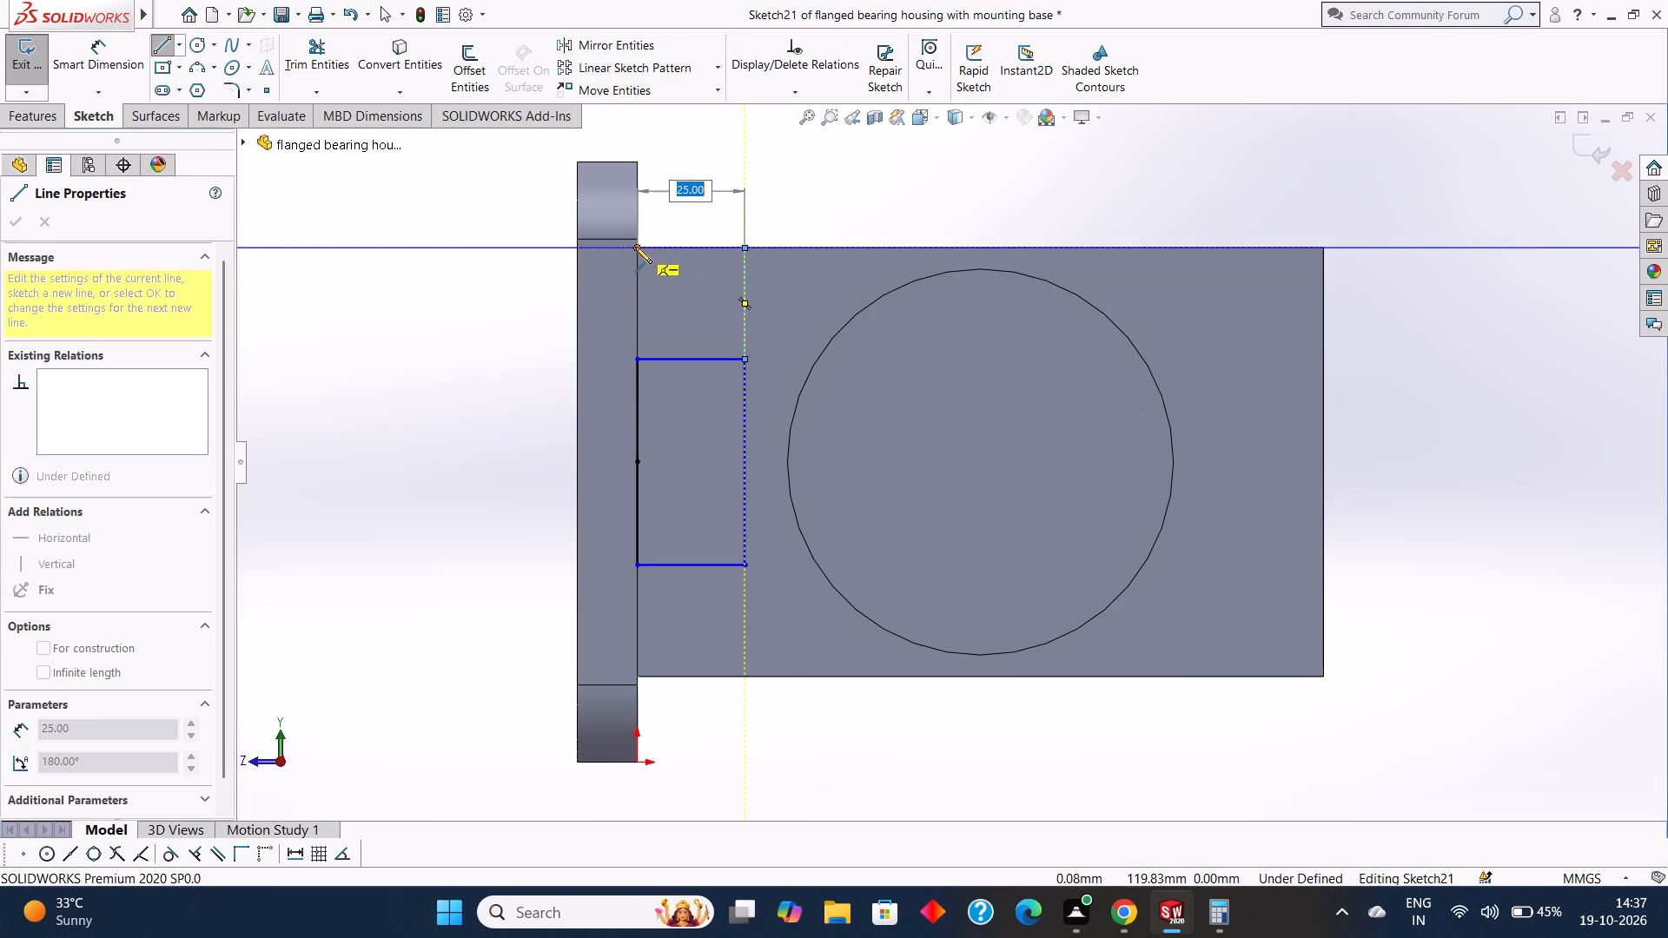
pyautogui.click(635, 247)
pyautogui.press('Escape')
pyautogui.press('Escape')
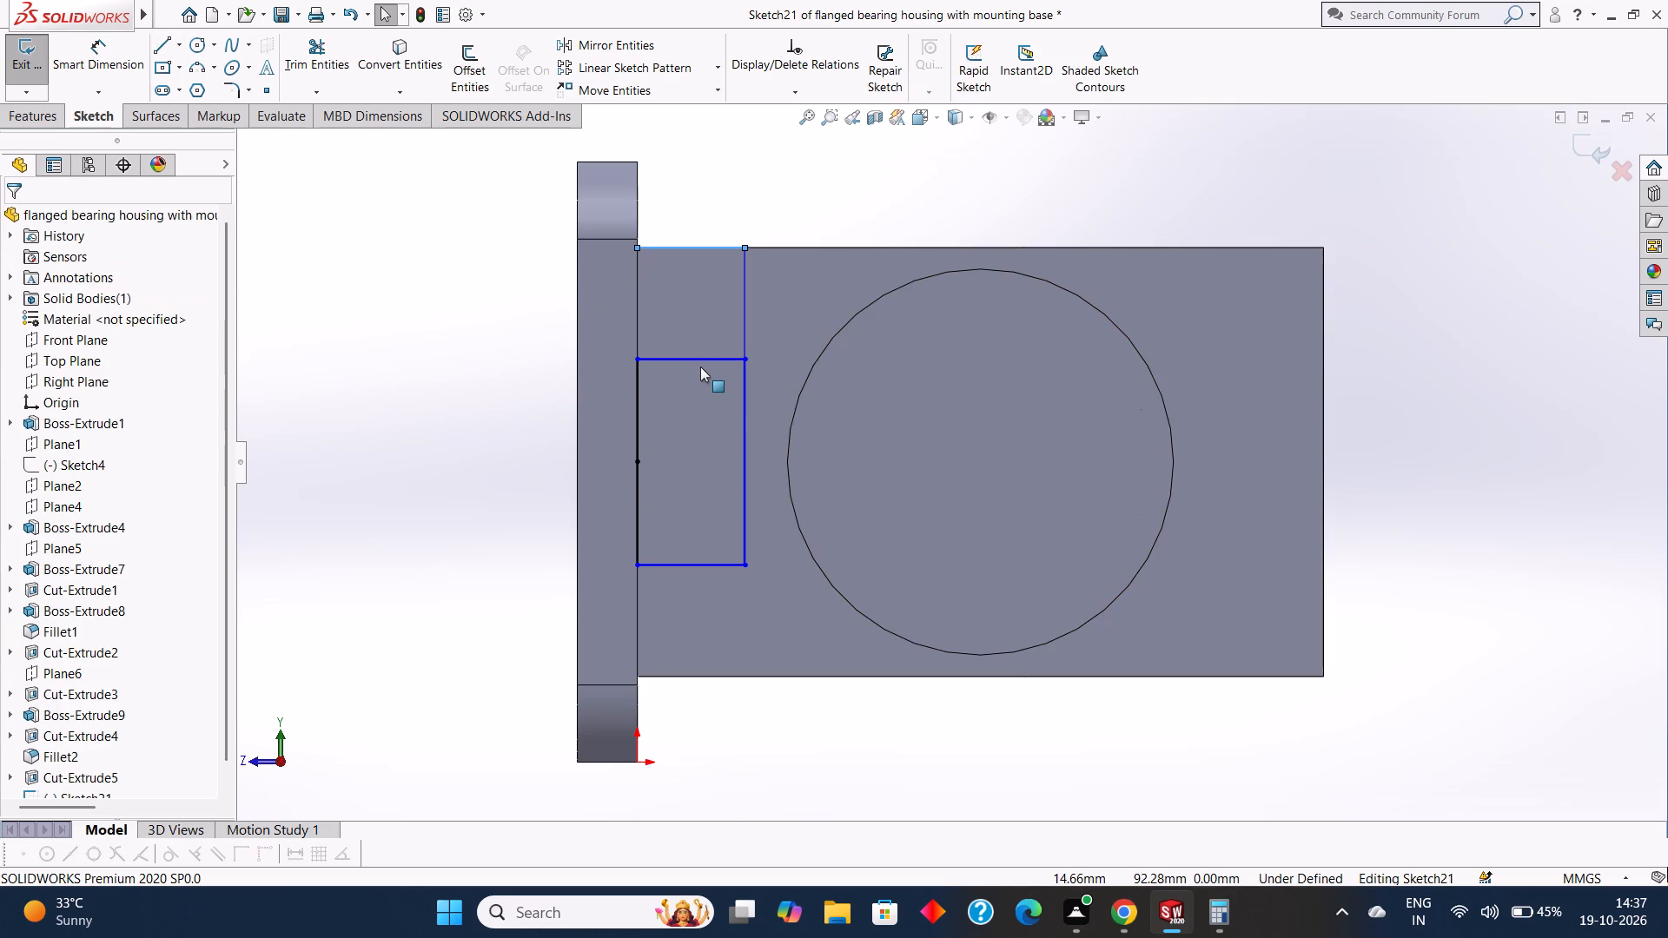
# Sketch lines from the rectangle's lower outer corner 26 mm down, 25 mm along the flange's lower edge and 26 mm up the base plate.
pyautogui.press('Return')
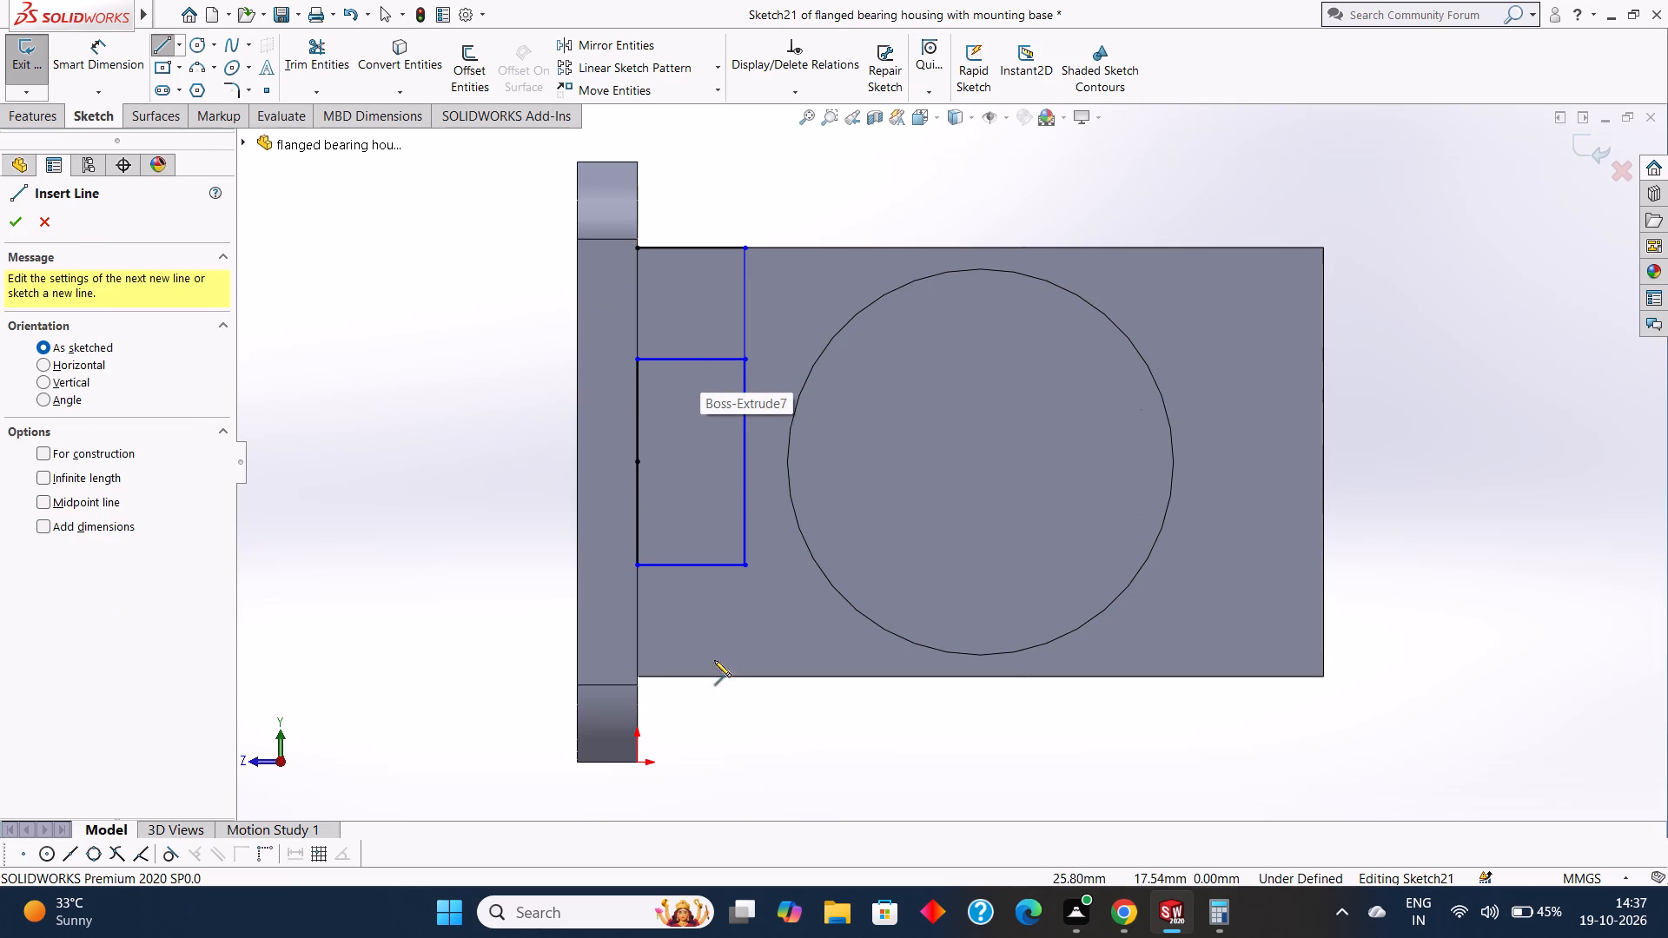
pyautogui.click(749, 564)
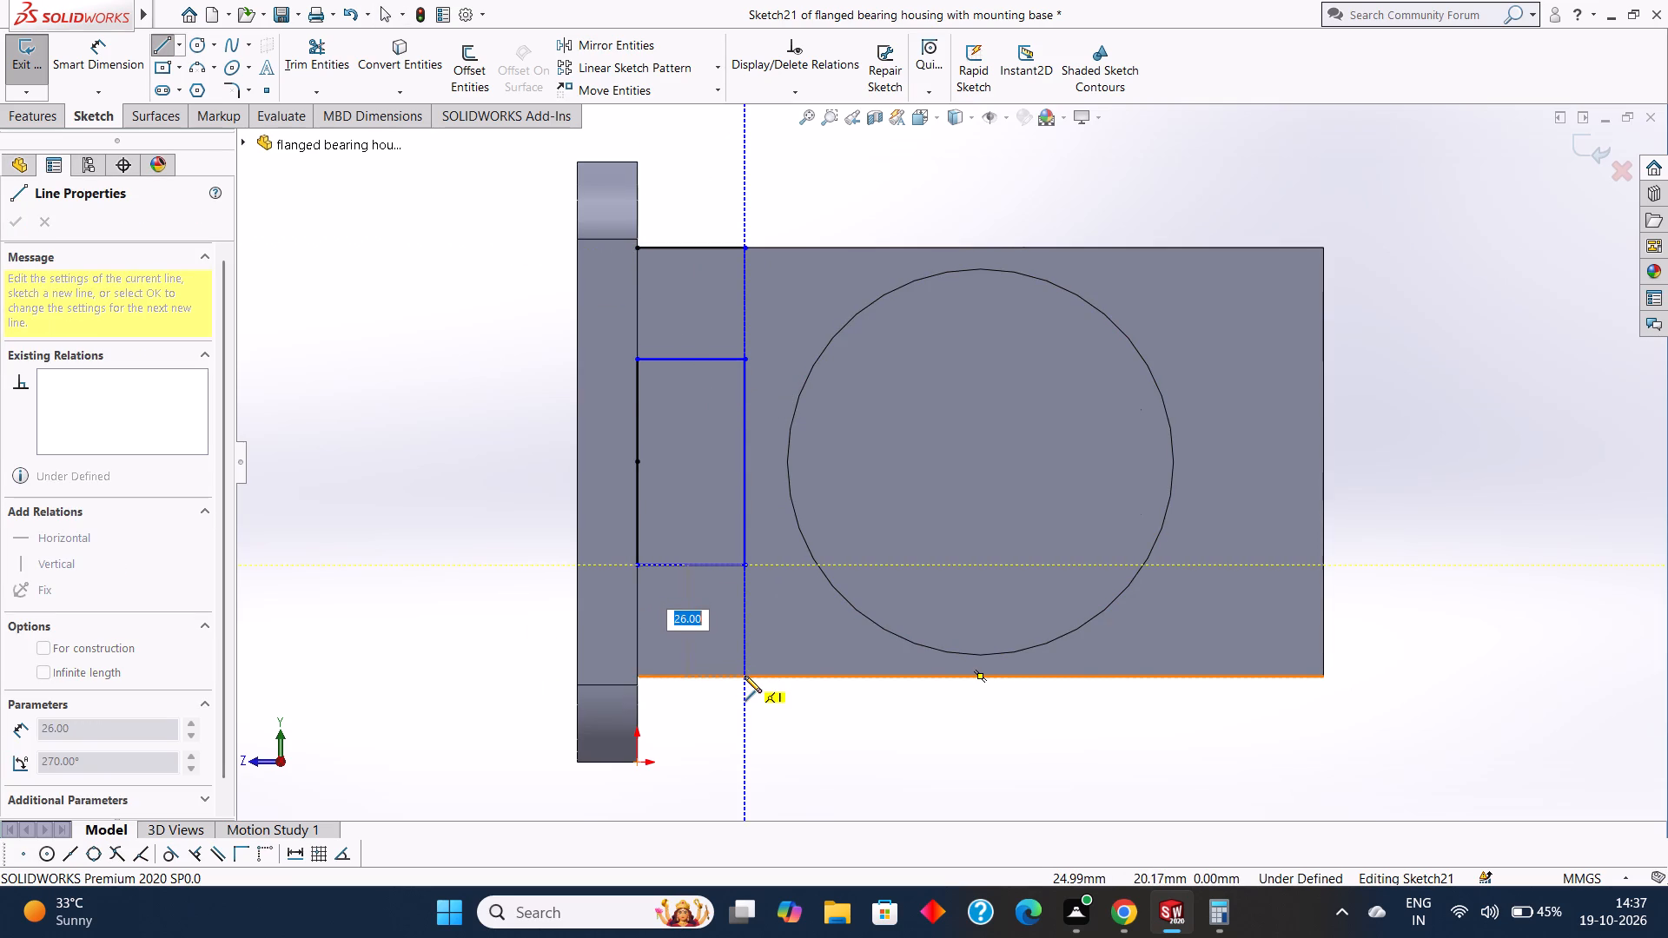
pyautogui.click(743, 677)
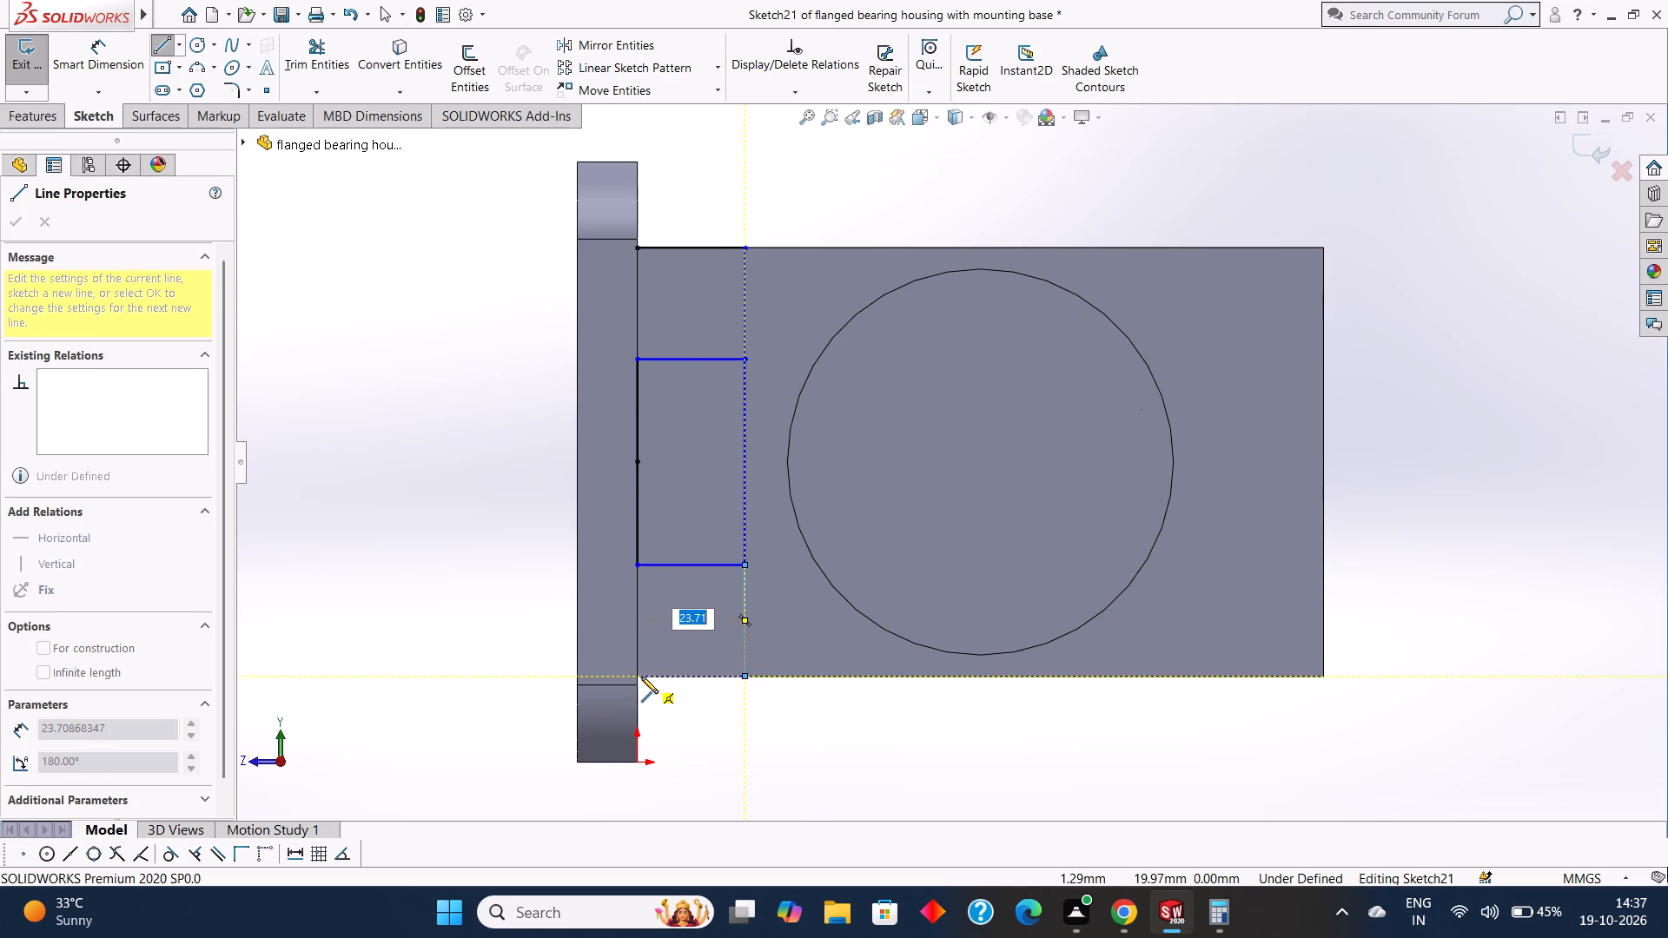
pyautogui.click(640, 677)
pyautogui.click(636, 565)
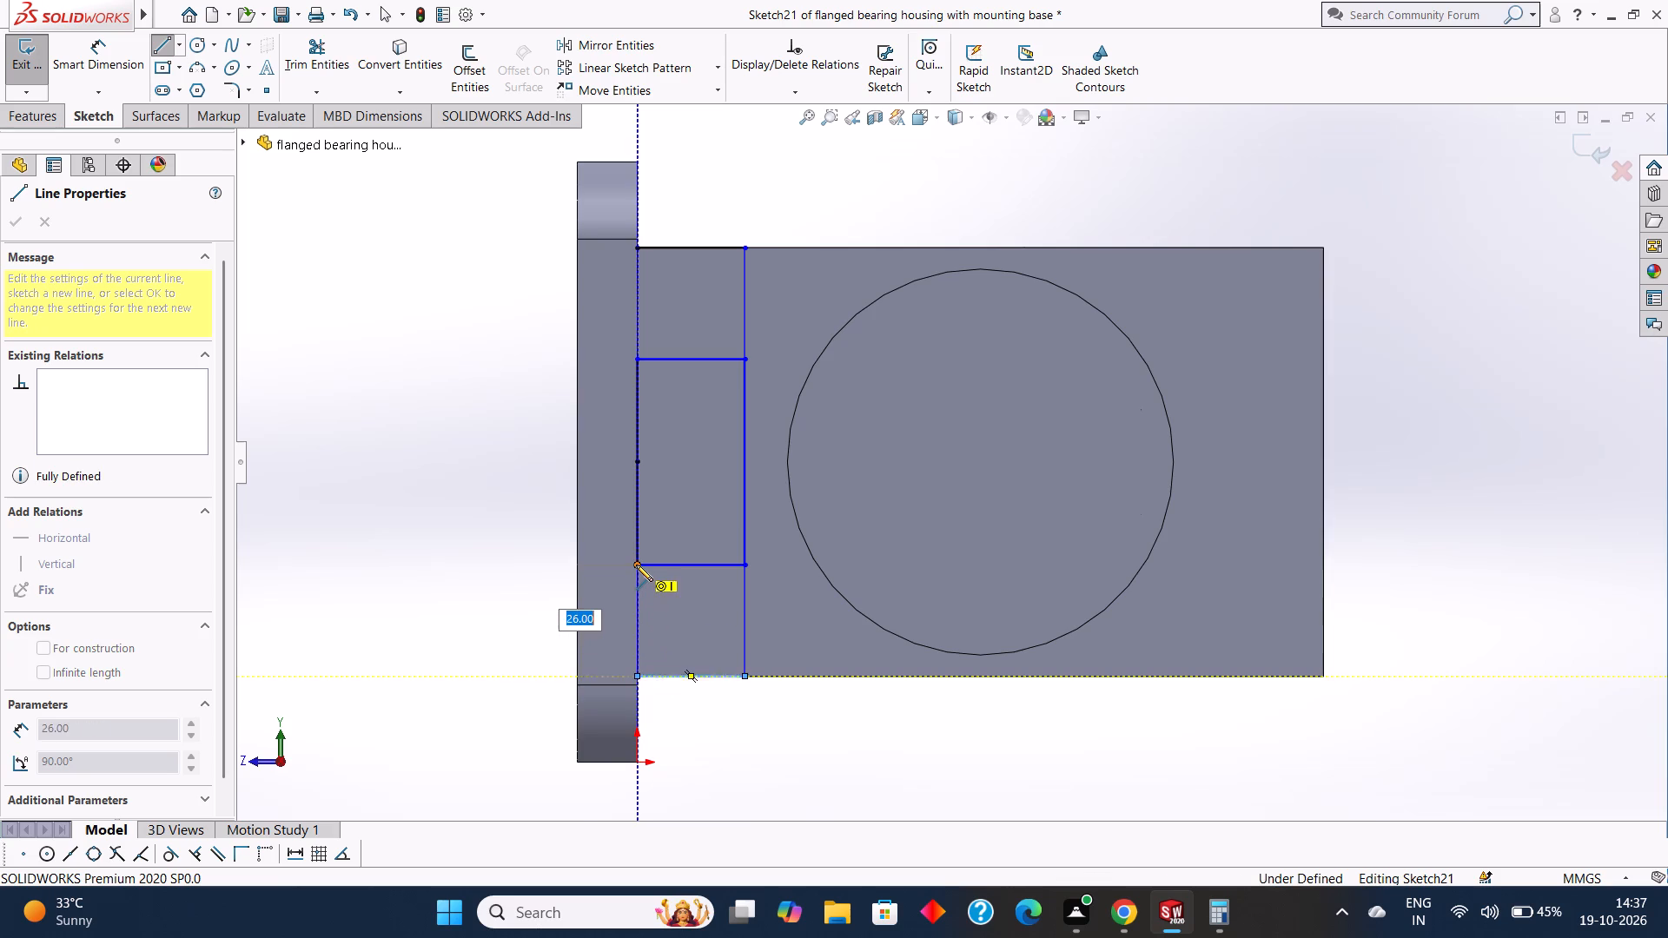
pyautogui.press('Escape')
pyautogui.press('Escape')
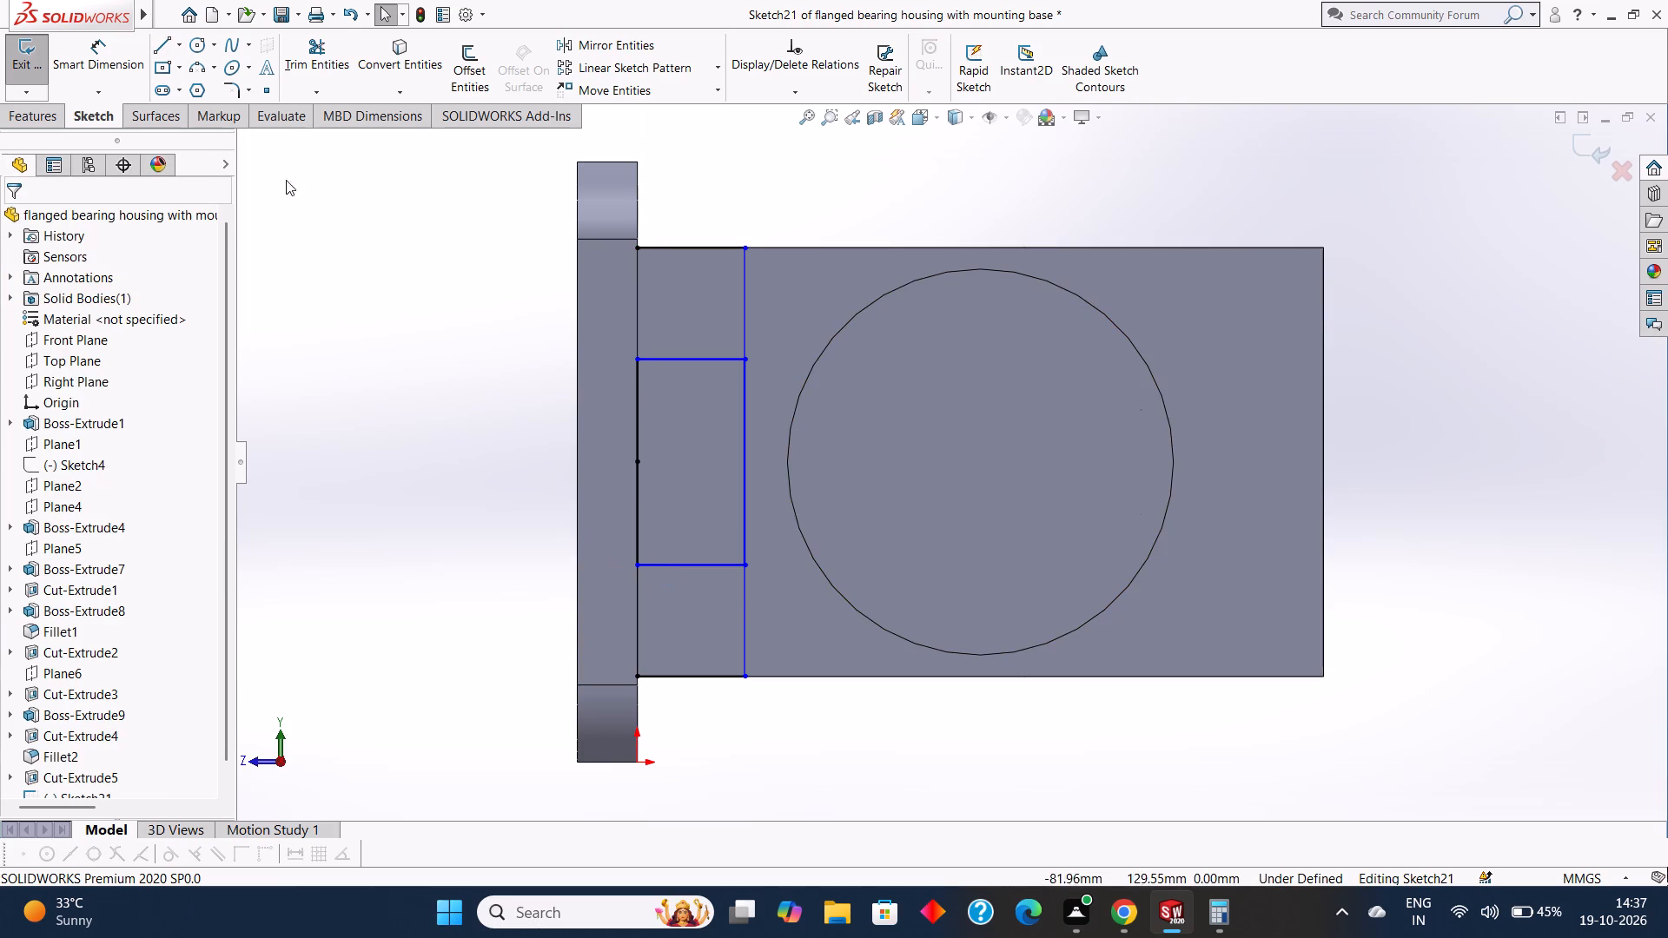
pyautogui.press('Escape')
# Trim away the rectangle's two inner horizontal lines to leave a full-height strip beside the base plate.
pyautogui.click(319, 51)
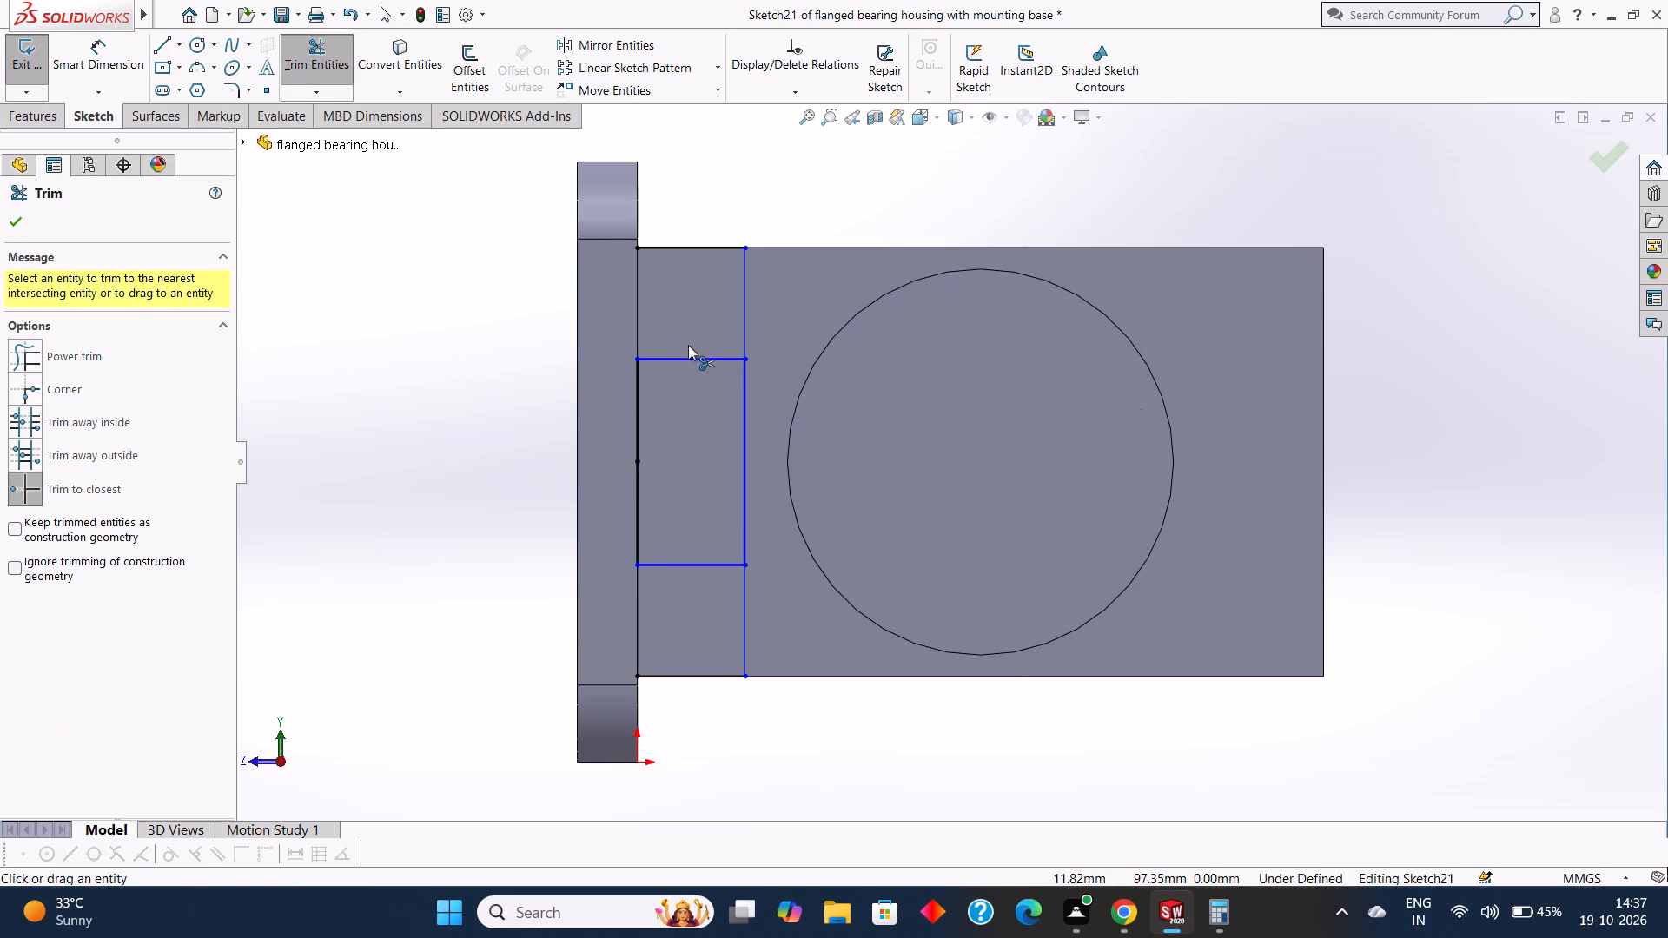
pyautogui.click(688, 358)
pyautogui.click(686, 565)
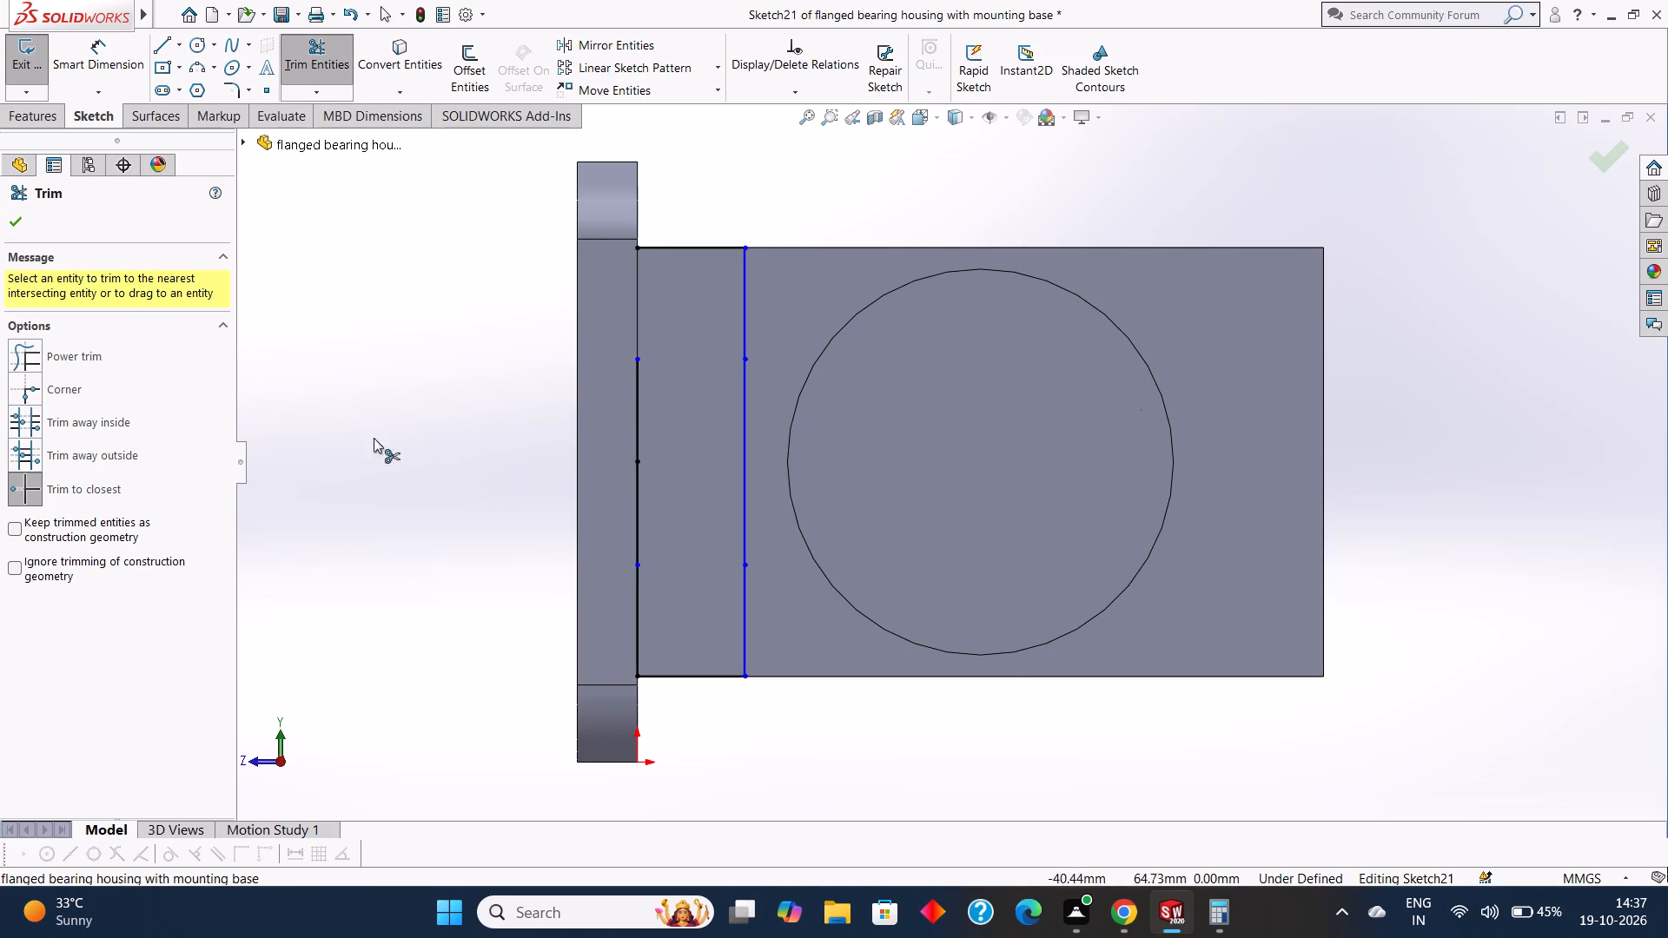
pyautogui.click(23, 216)
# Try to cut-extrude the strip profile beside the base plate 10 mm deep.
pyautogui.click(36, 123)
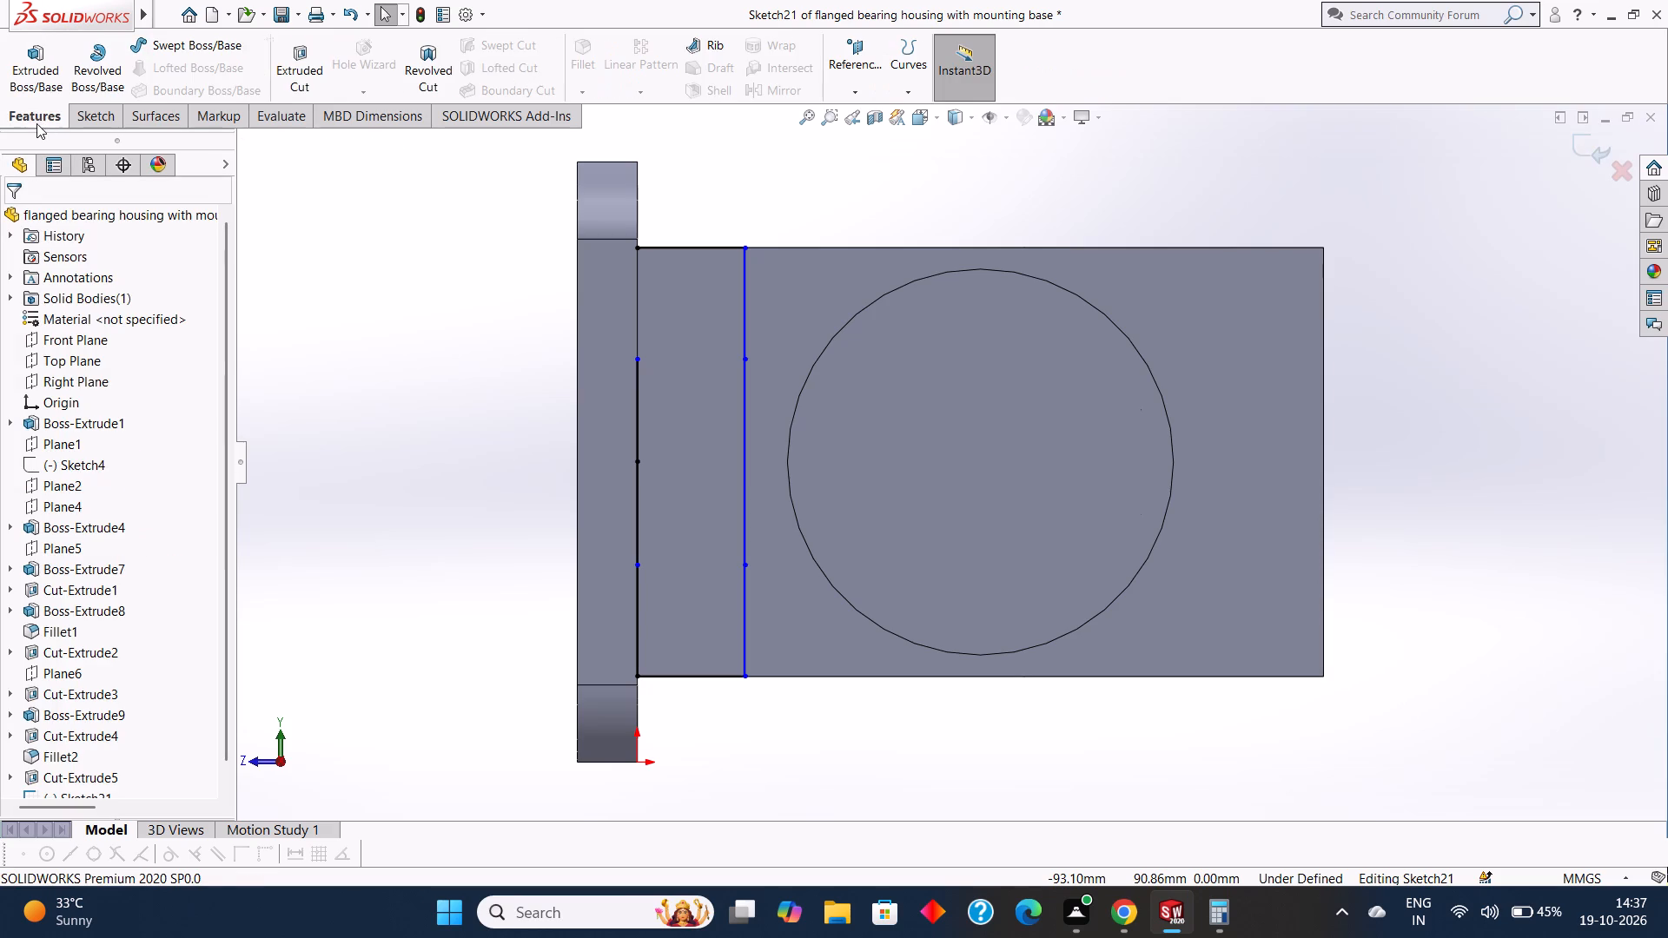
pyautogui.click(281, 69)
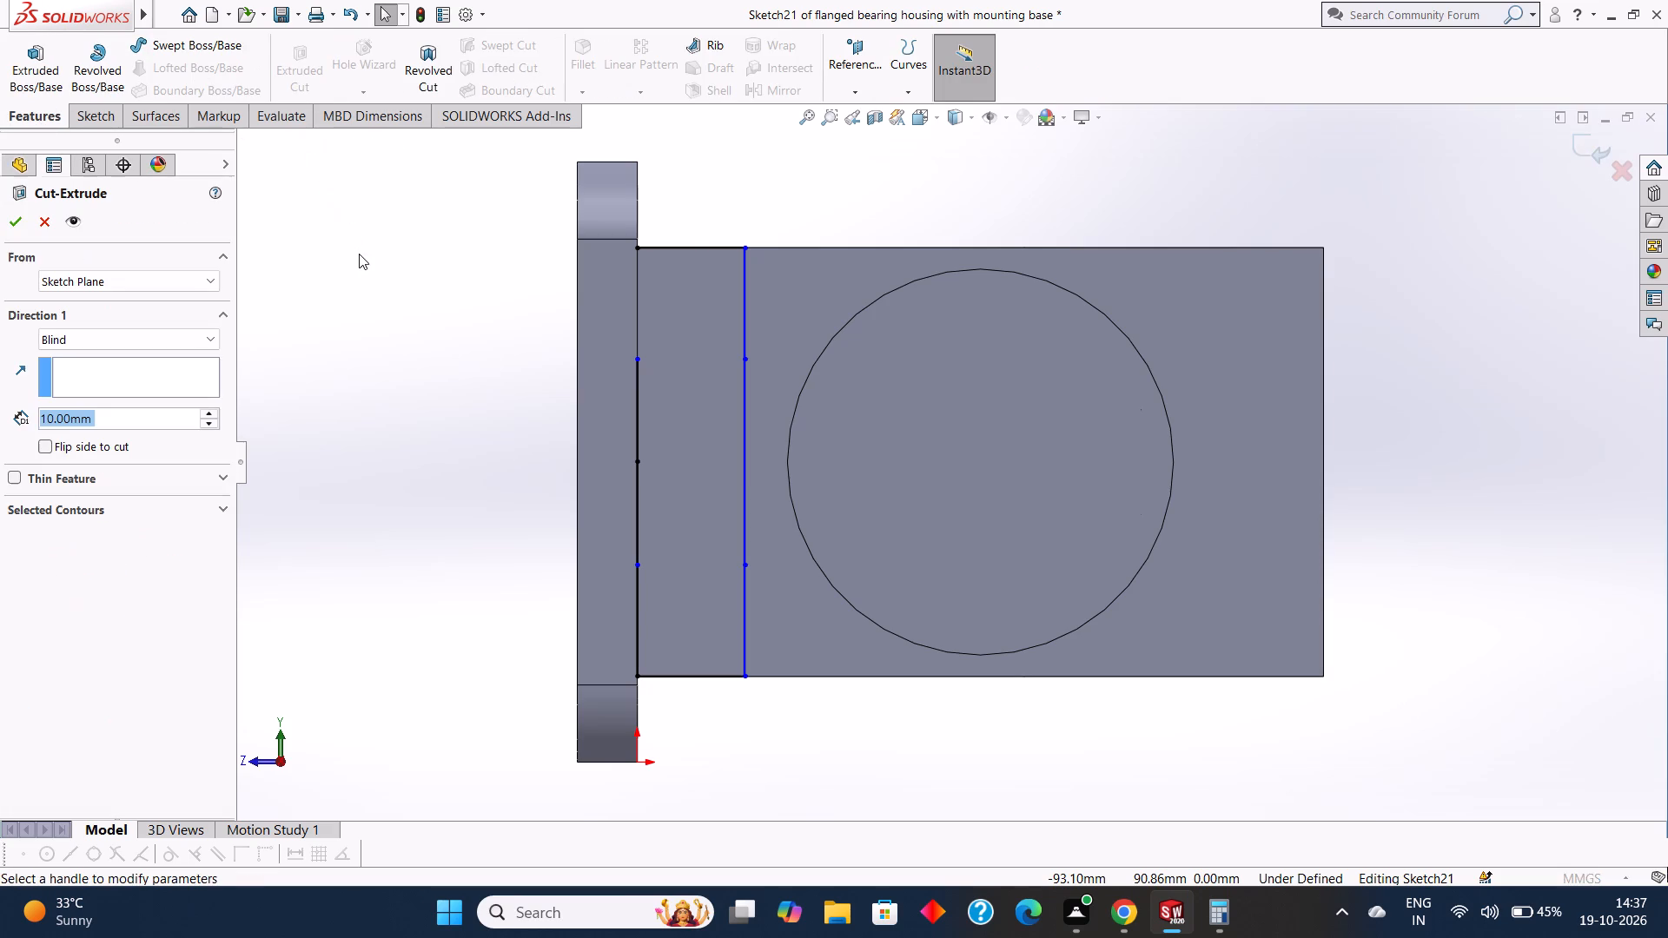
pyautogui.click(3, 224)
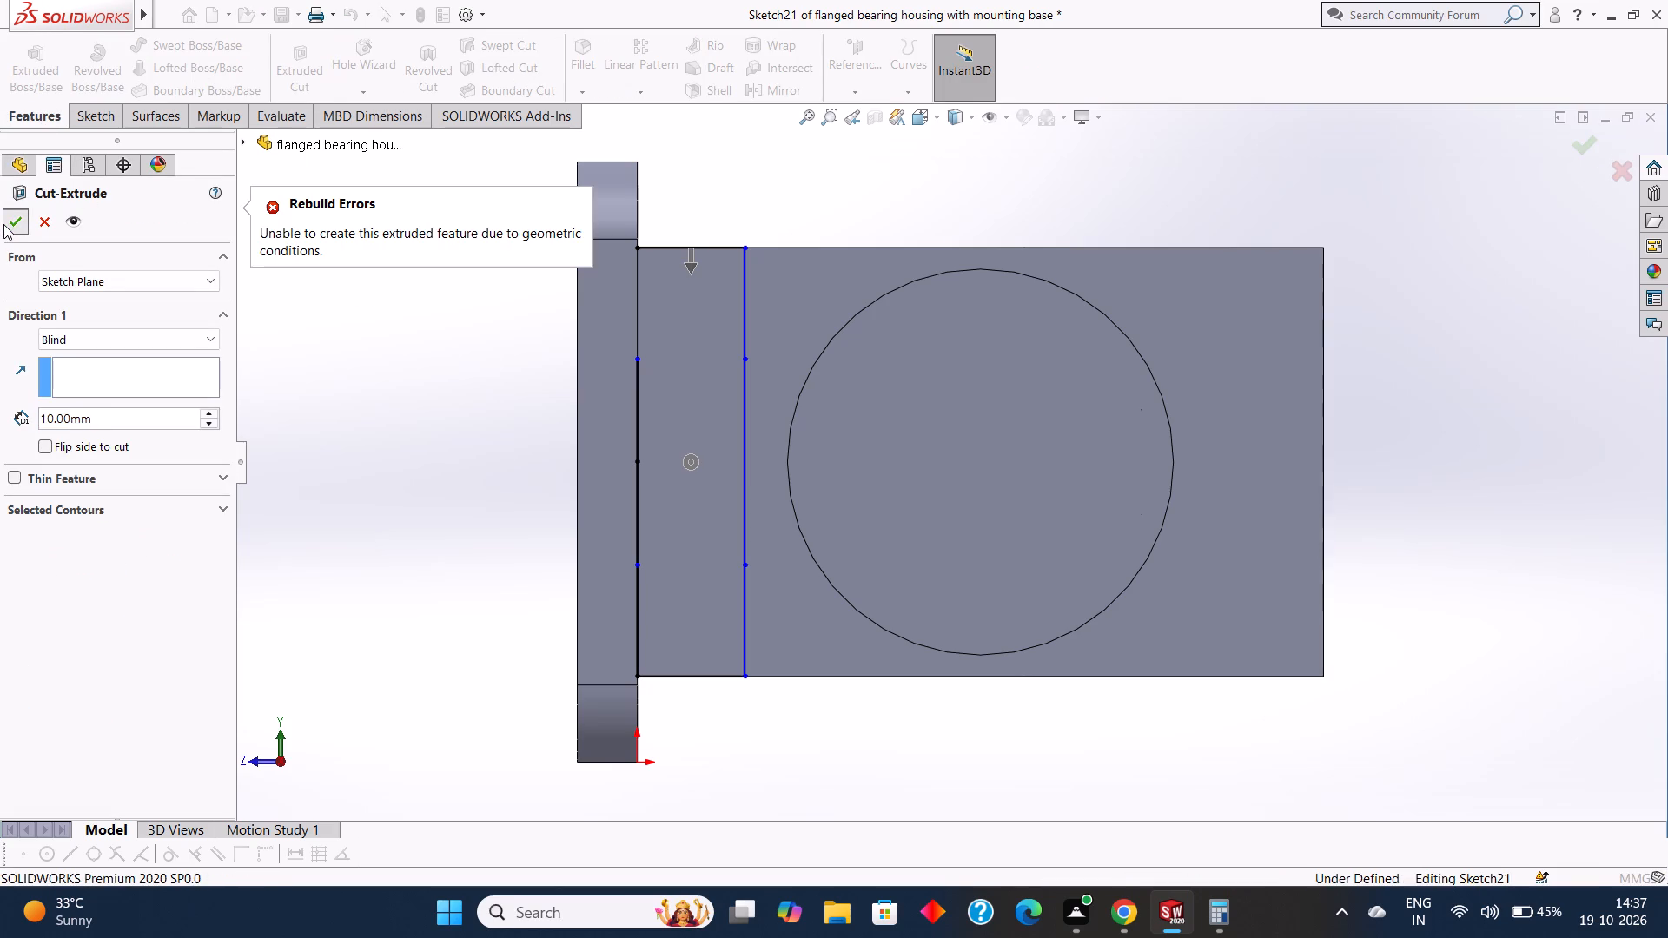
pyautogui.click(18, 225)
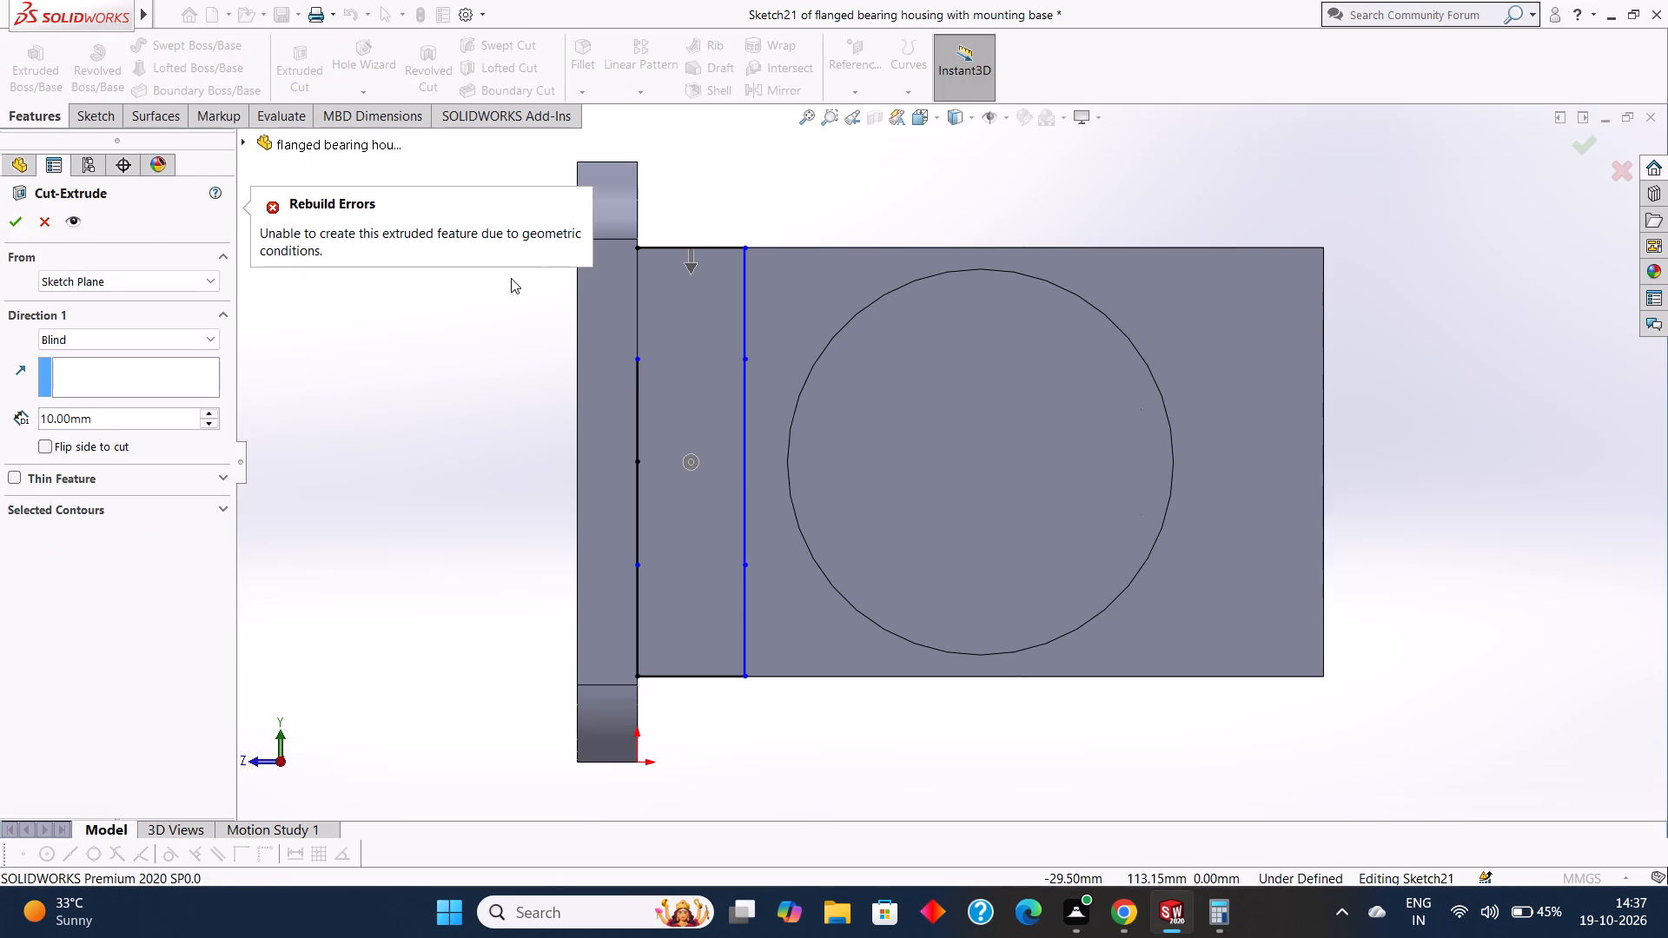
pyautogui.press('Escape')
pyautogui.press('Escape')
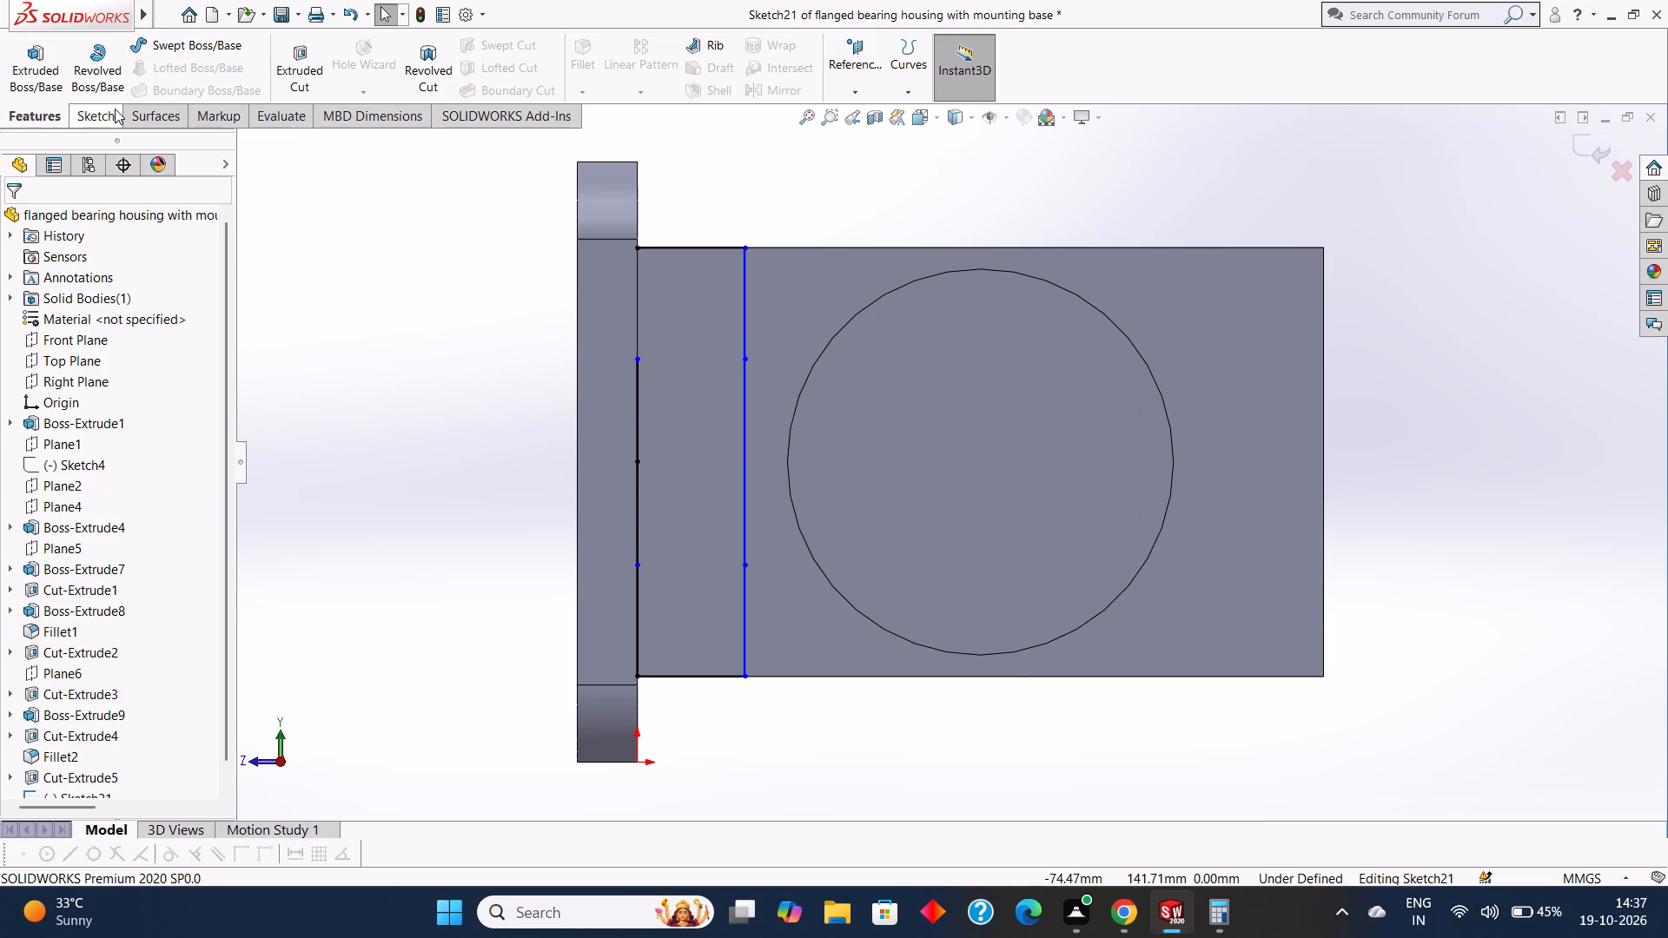
# Close the strip profile with a 26 mm vertical line along the base plate, down from the flange's upper edge.
pyautogui.click(110, 111)
pyautogui.click(163, 45)
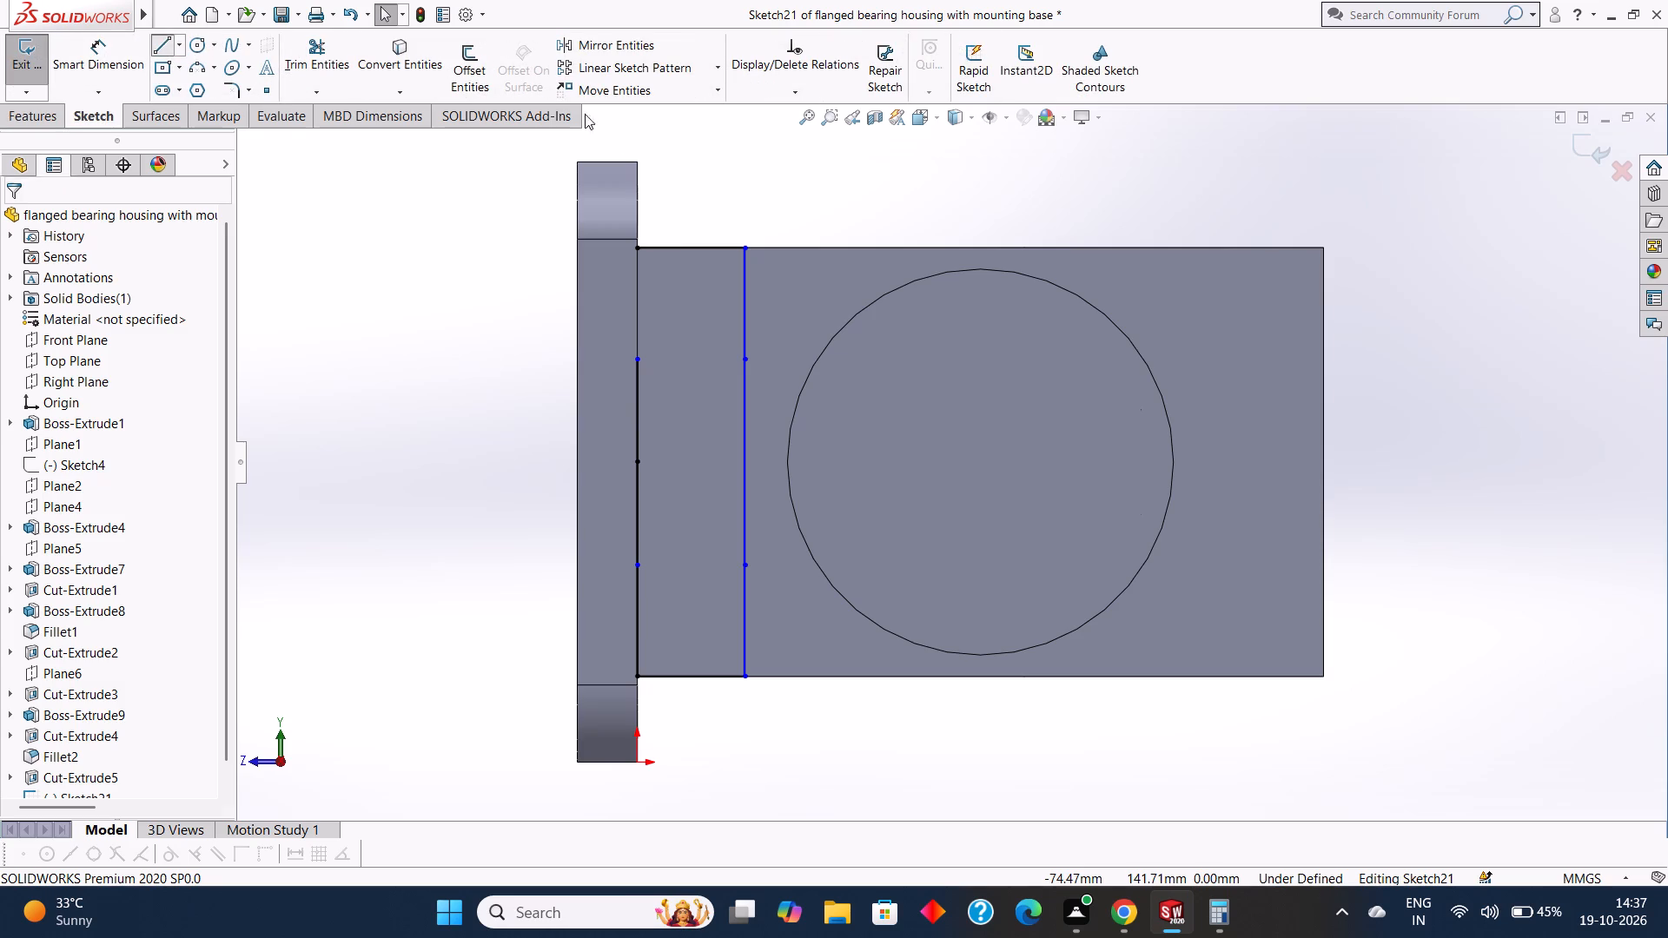
pyautogui.click(639, 248)
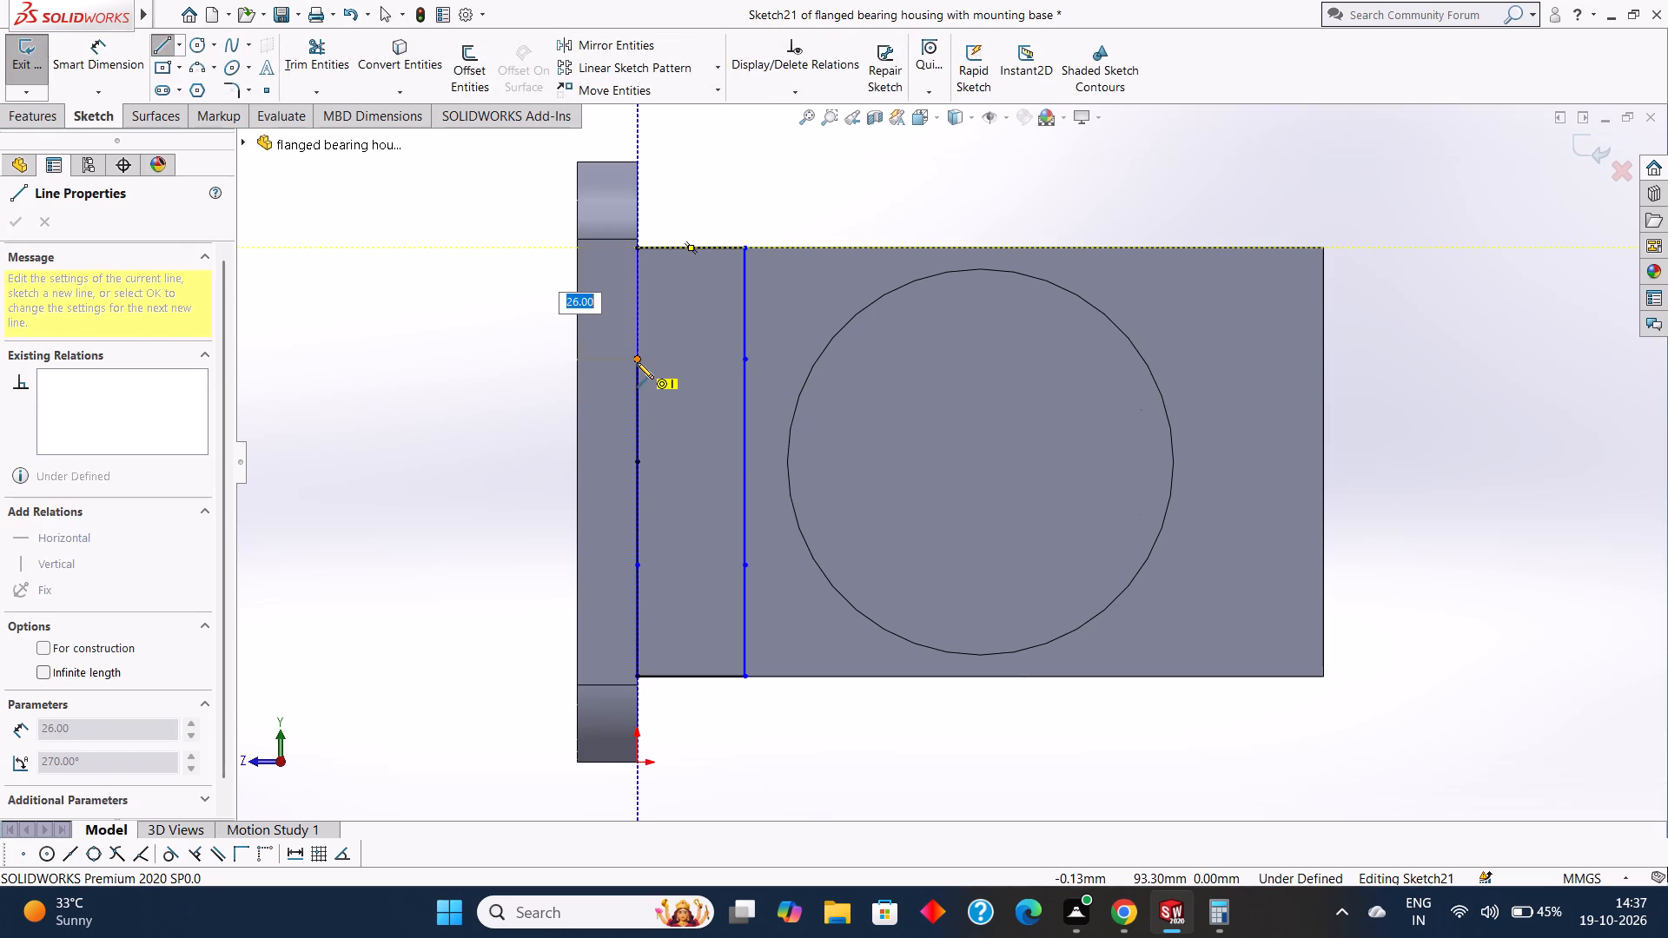
pyautogui.click(637, 362)
pyautogui.press('Escape')
pyautogui.press('Escape')
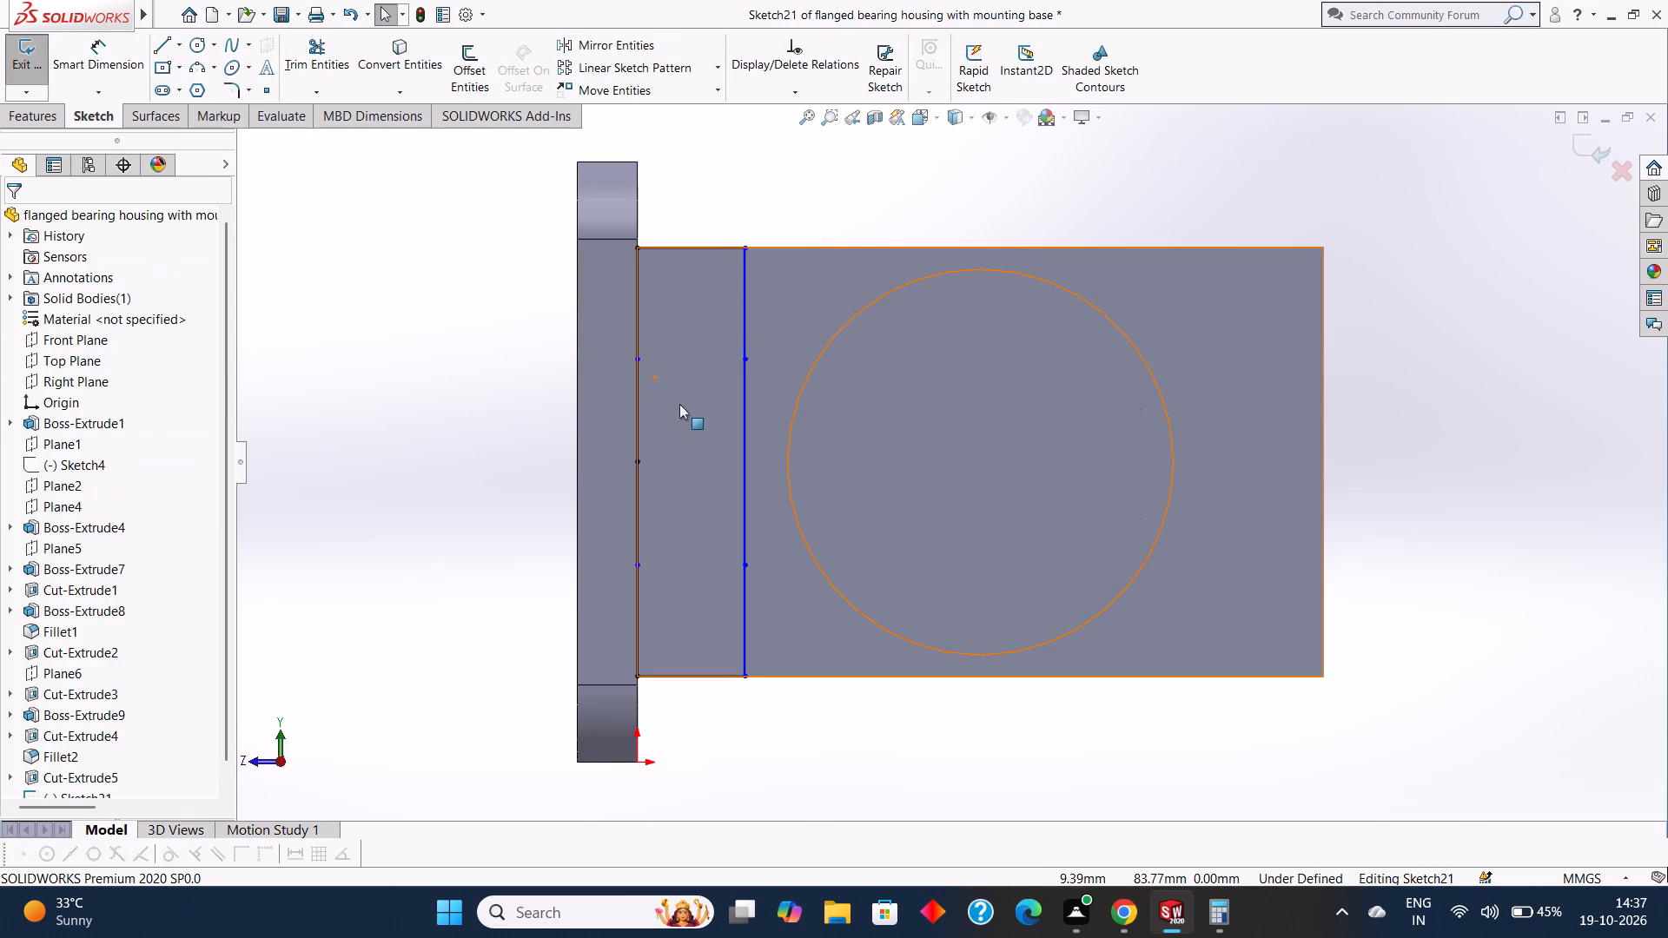
# Cut-extrude the closed full-height strip beside the base plate to a blind depth of 10 mm.
pyautogui.click(25, 129)
pyautogui.click(32, 116)
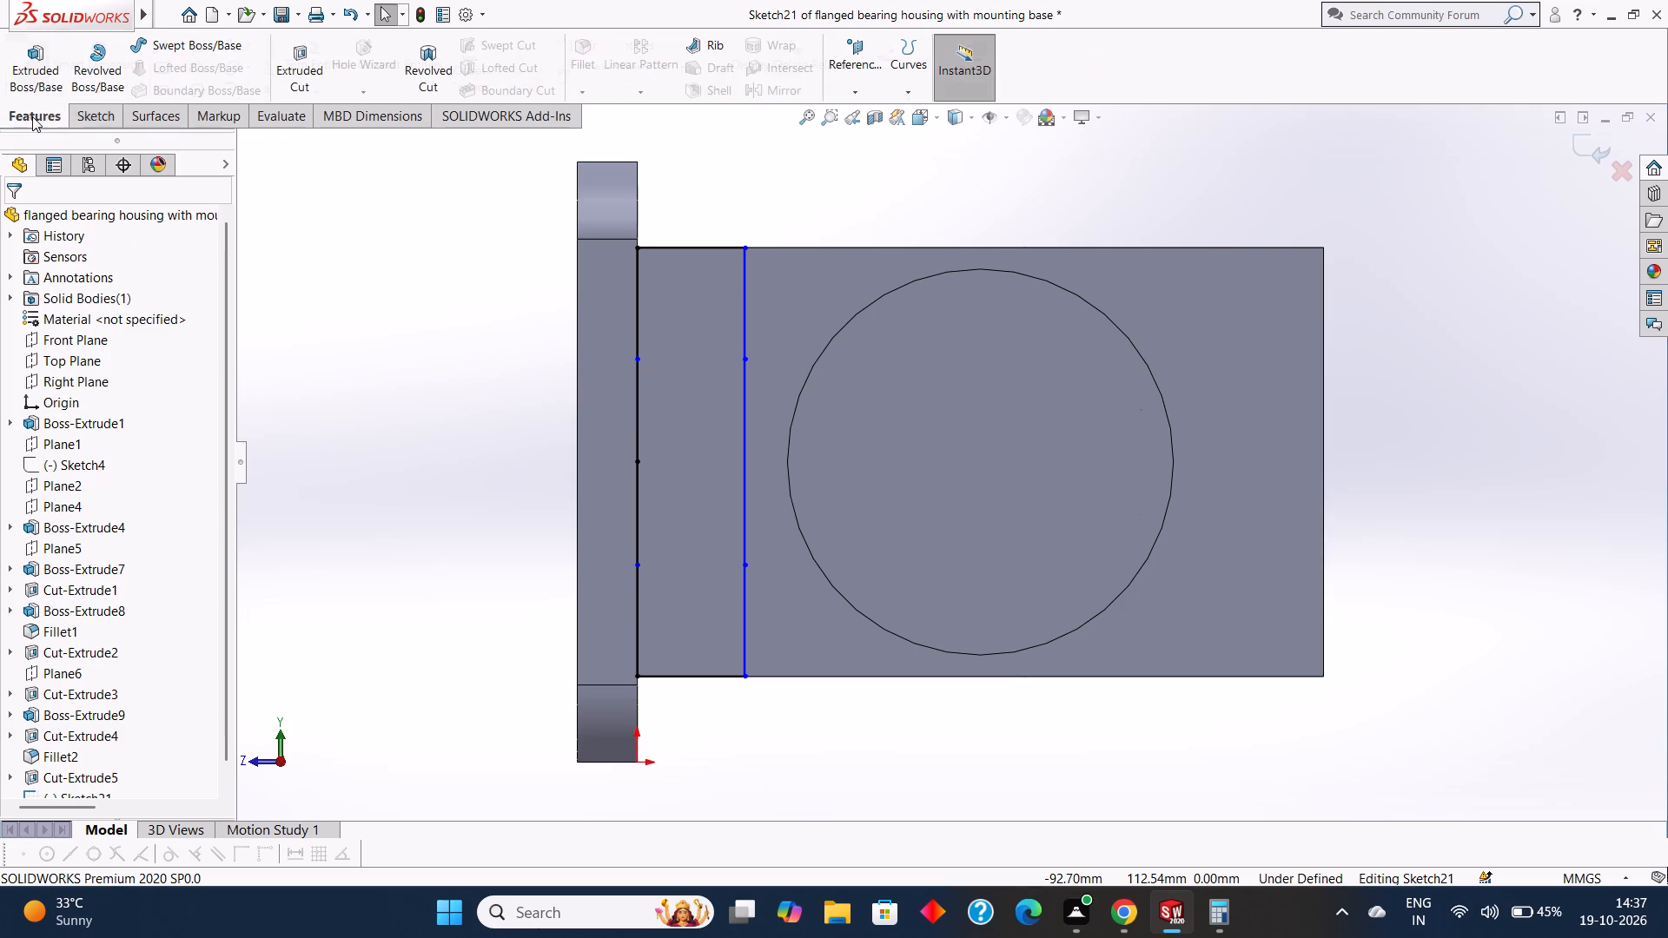
pyautogui.click(289, 63)
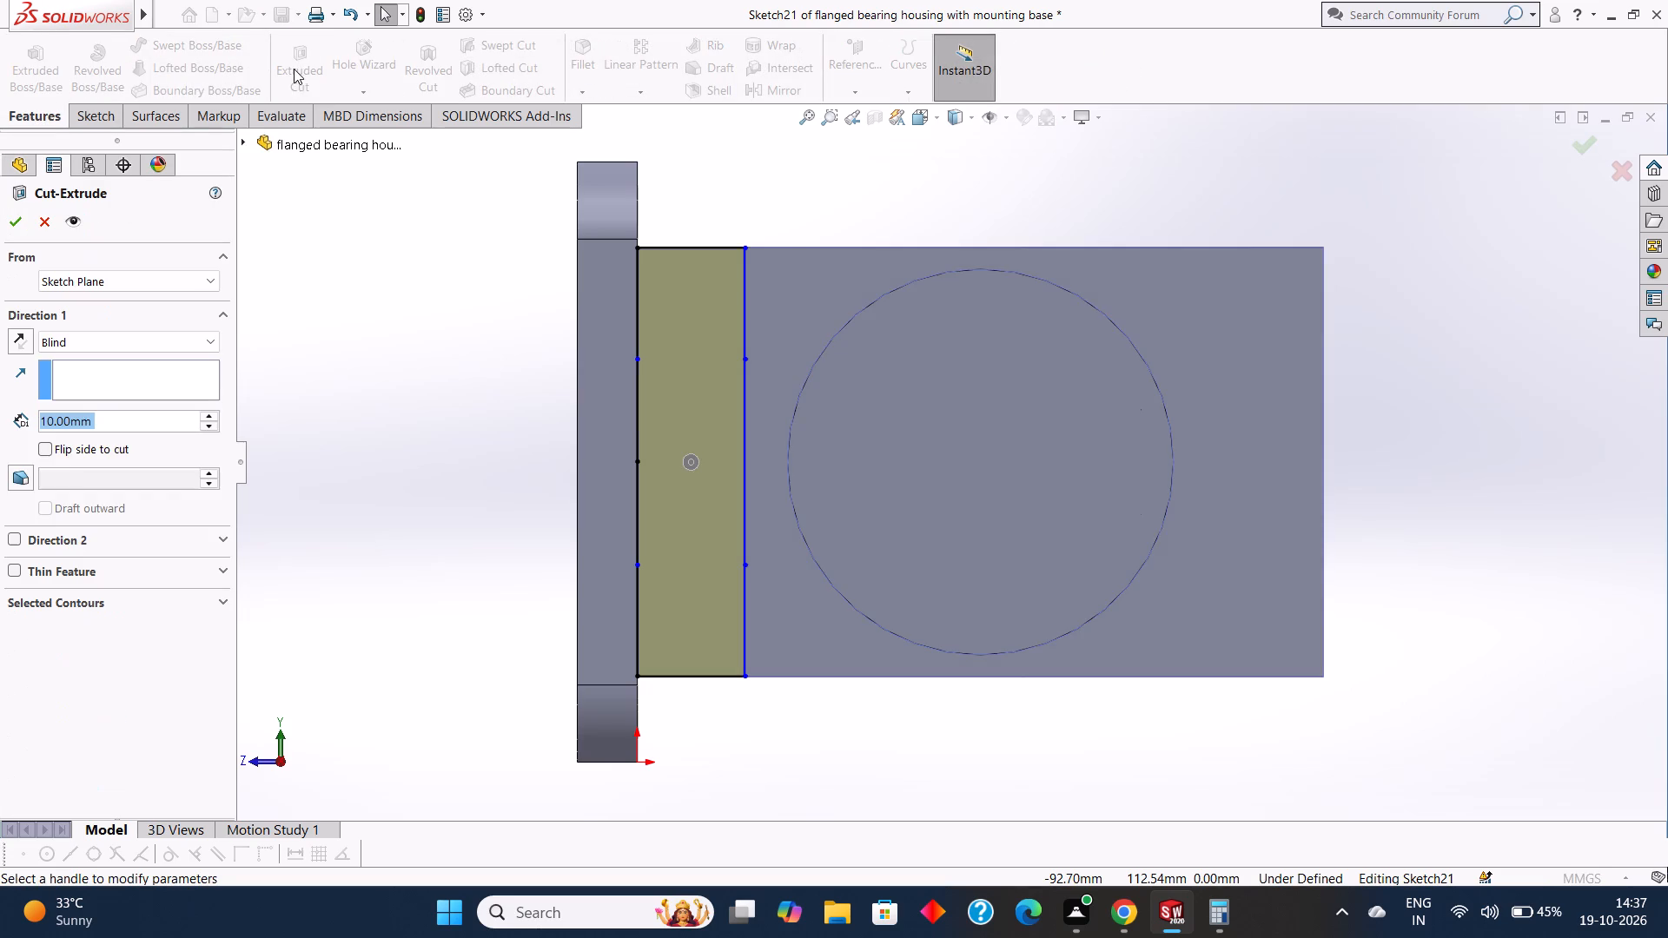
pyautogui.scroll(1, 459, 191)
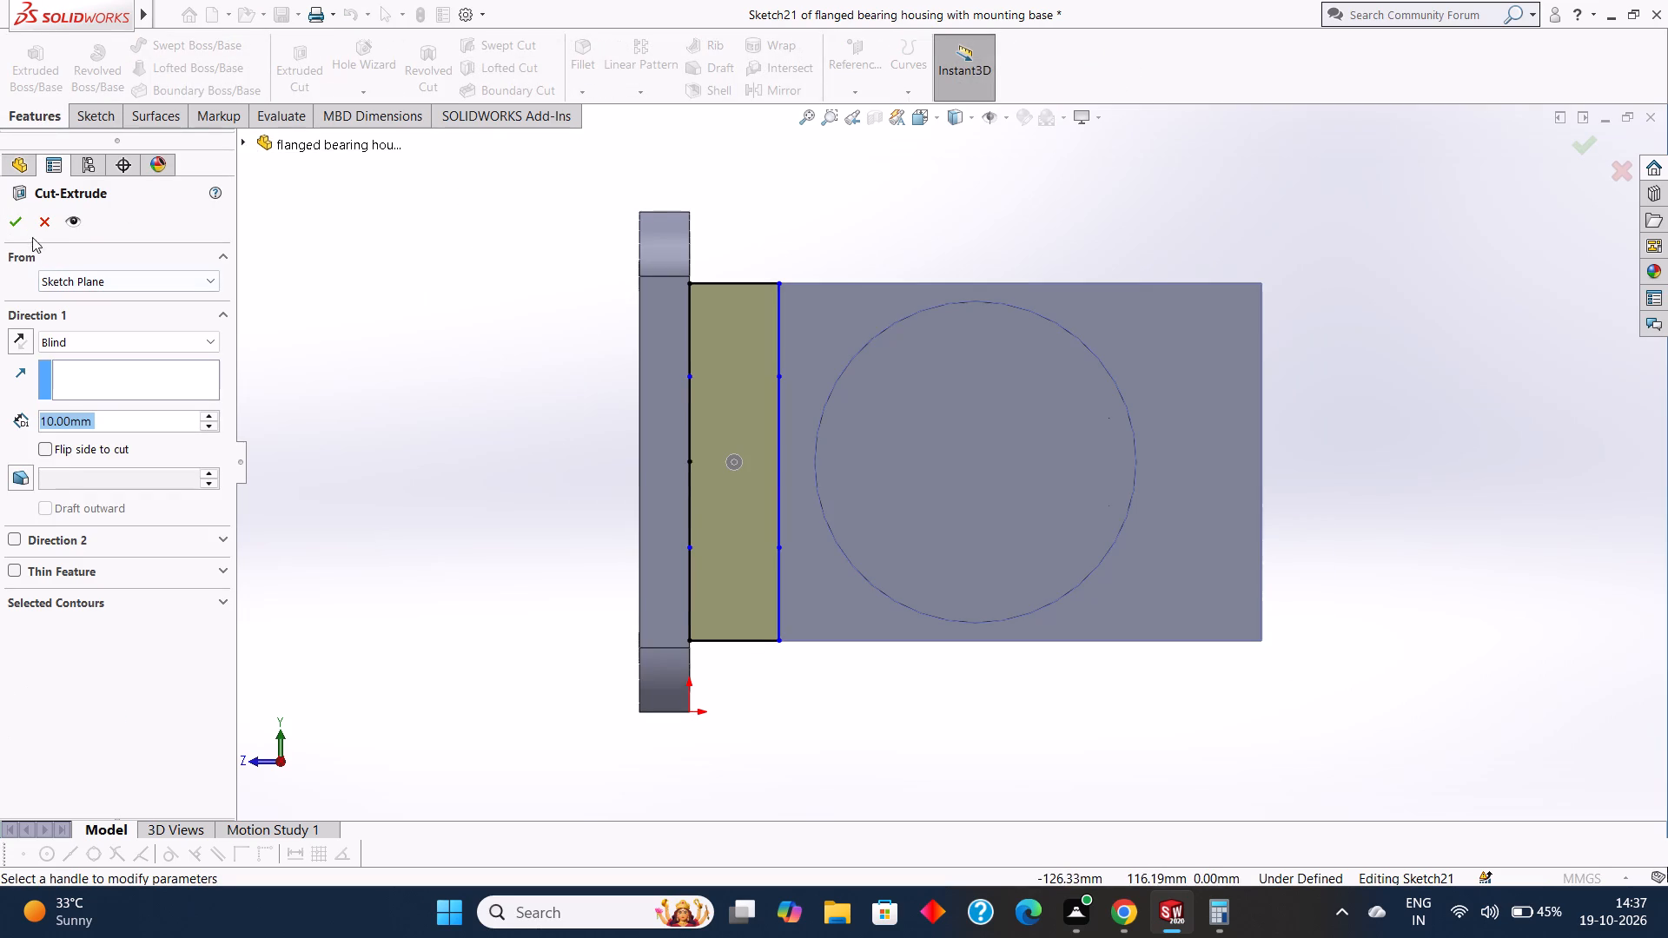
pyautogui.click(19, 221)
pyautogui.click(444, 263)
# Examine the stepped cut between the rectangular flange and the base plate from several angles.
pyautogui.moveTo(464, 263); pyautogui.dragTo(416, 187, button='middle')
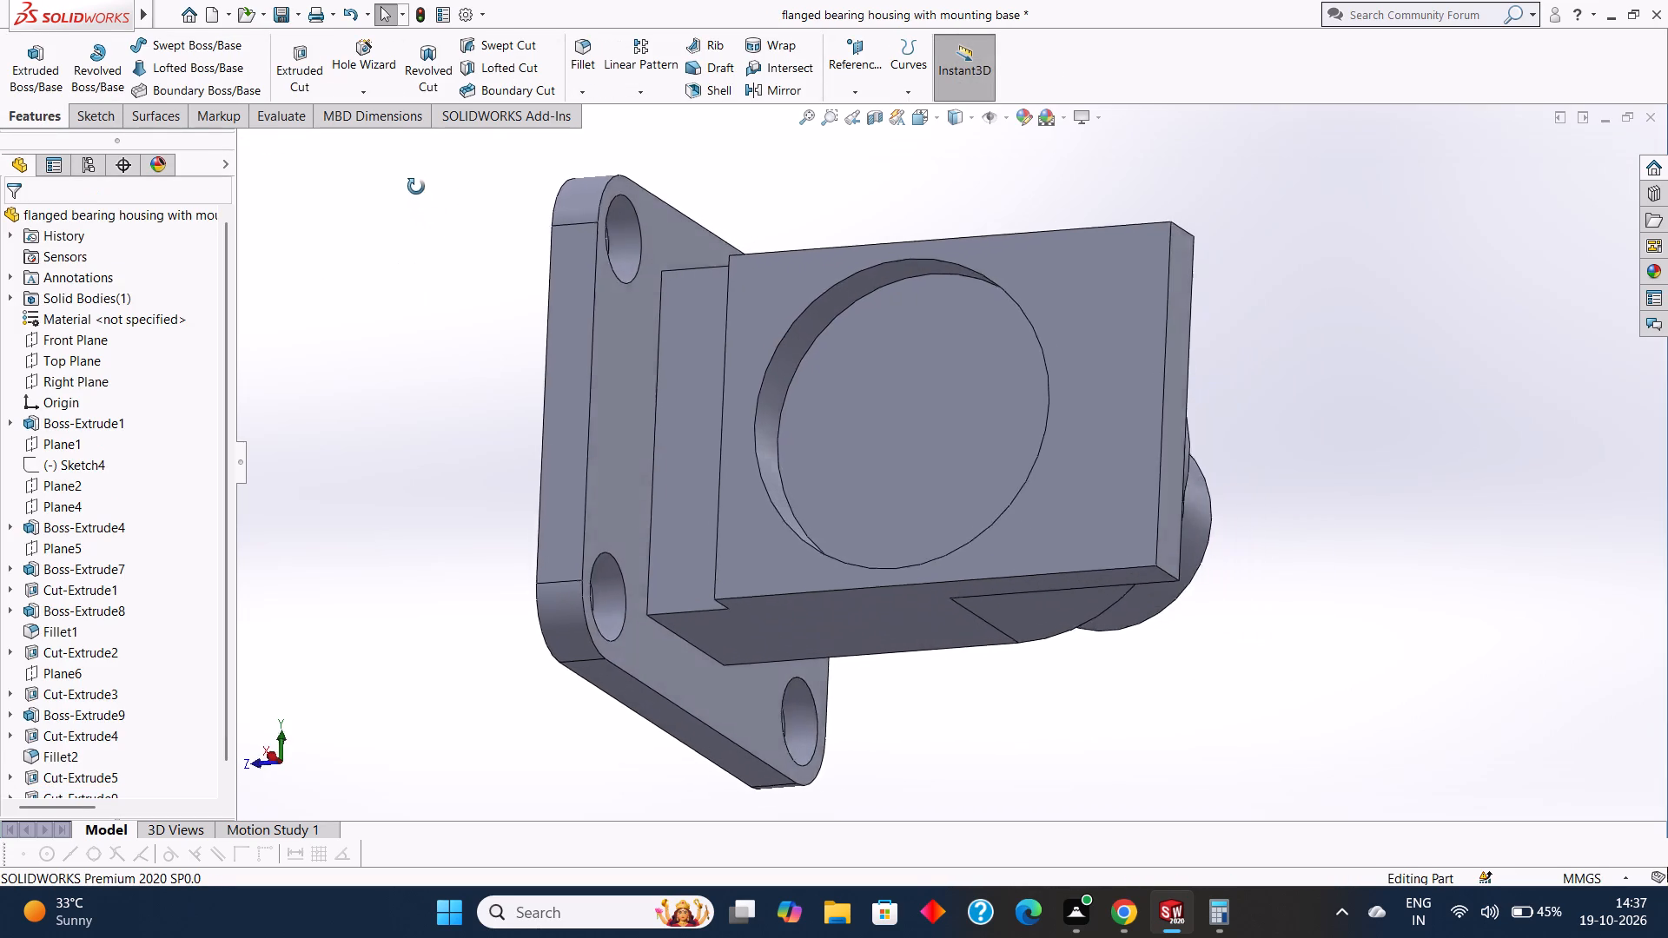
pyautogui.moveTo(416, 187); pyautogui.dragTo(412, 168, button='middle')
pyautogui.scroll(3, 441, 215)
pyautogui.moveTo(460, 253); pyautogui.dragTo(511, 262, button='middle')
pyautogui.scroll(-1, 495, 353)
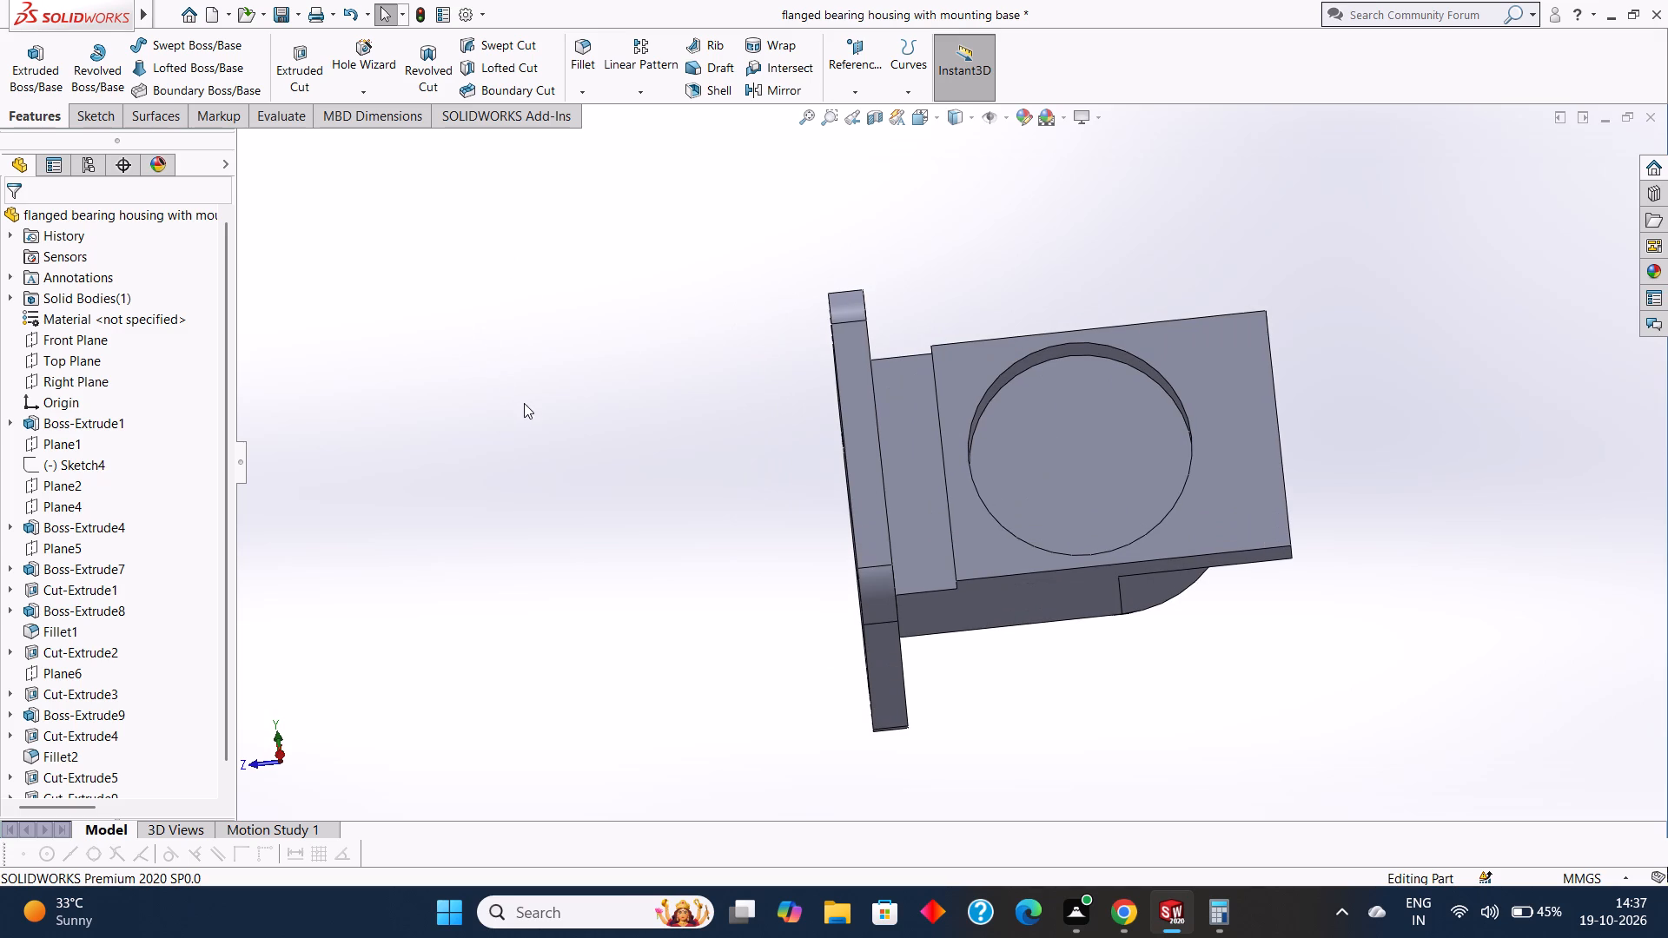
pyautogui.moveTo(524, 403); pyautogui.dragTo(465, 300, button='middle')
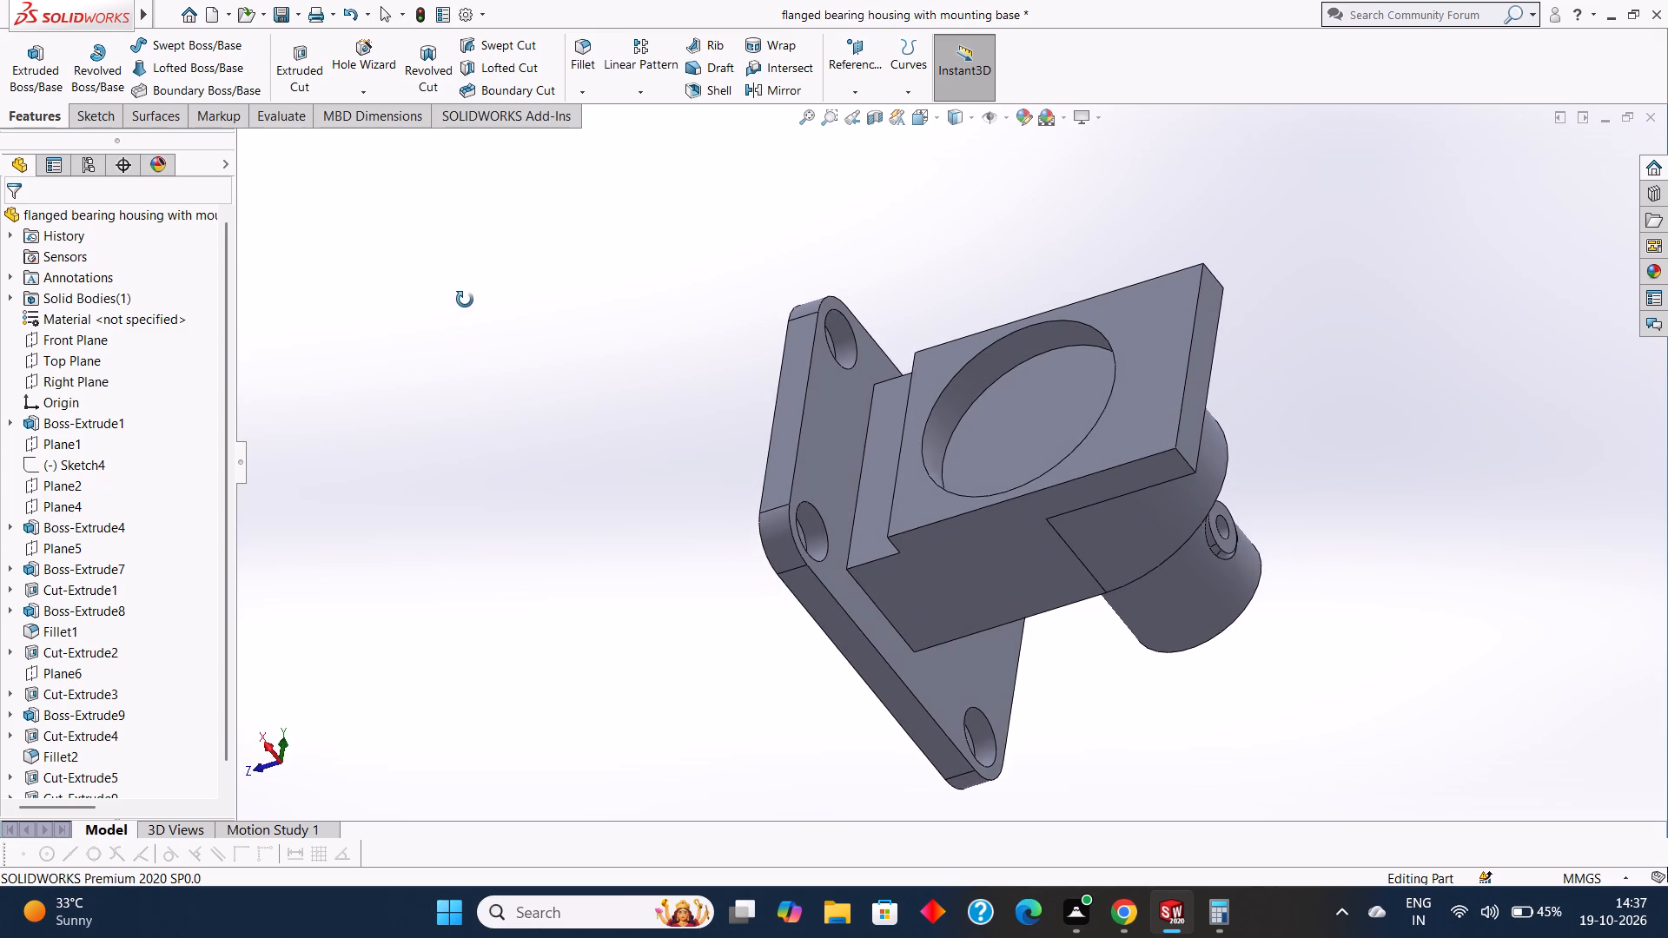
pyautogui.moveTo(465, 300); pyautogui.dragTo(482, 291, button='middle')
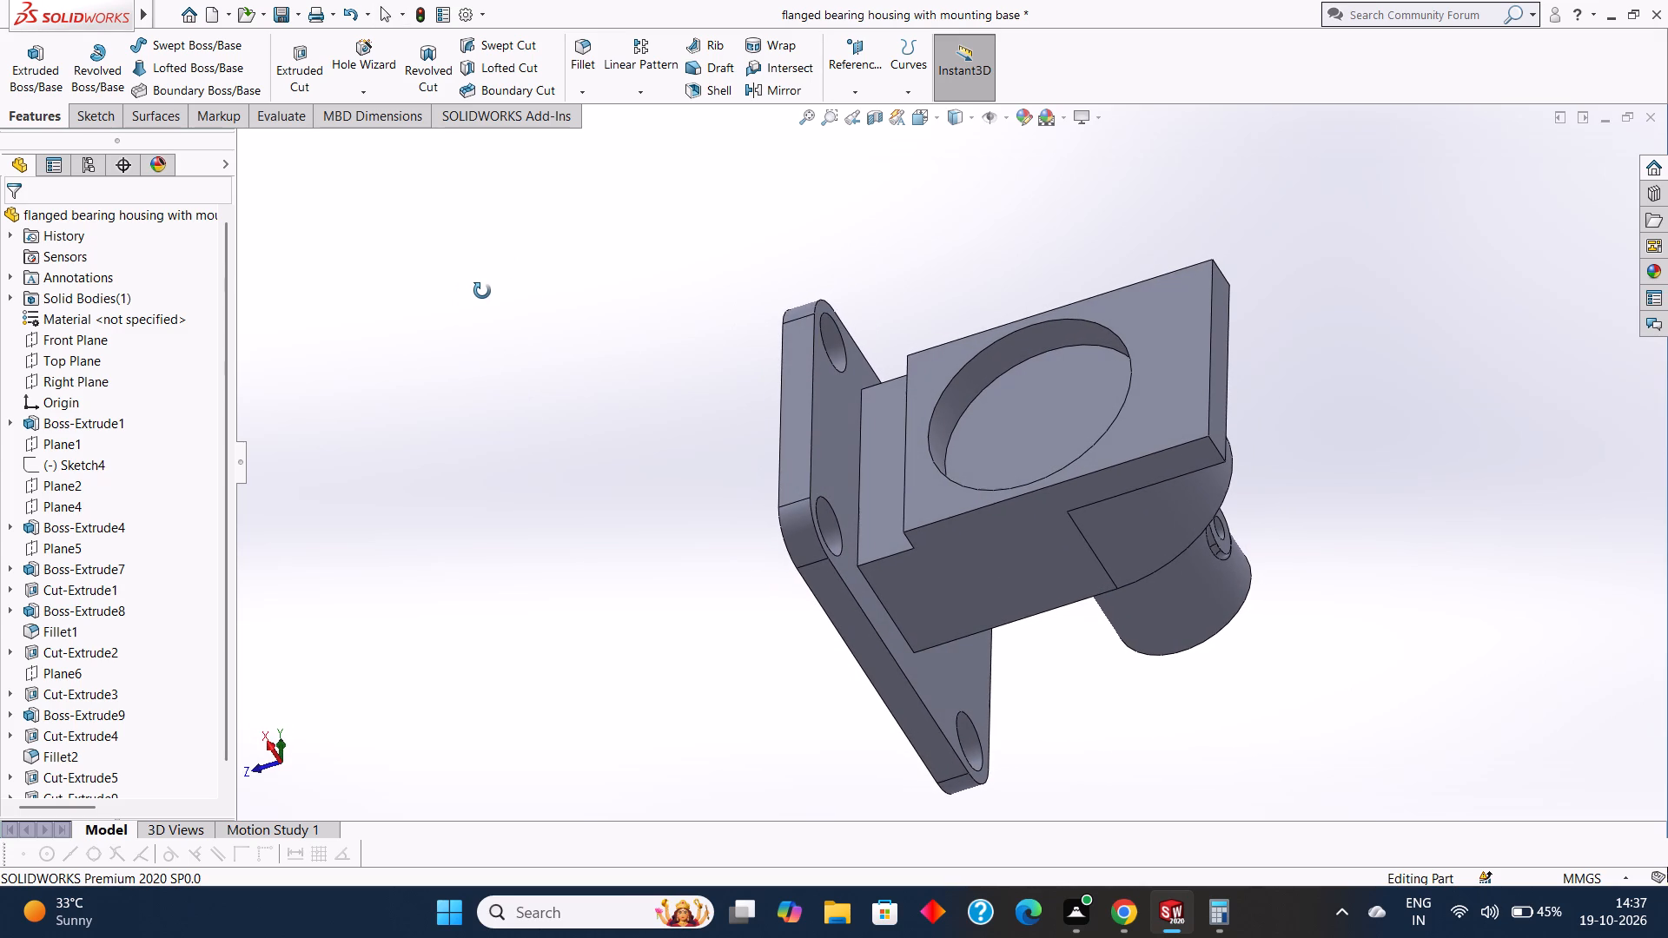
pyautogui.moveTo(482, 291); pyautogui.dragTo(500, 288, button='middle')
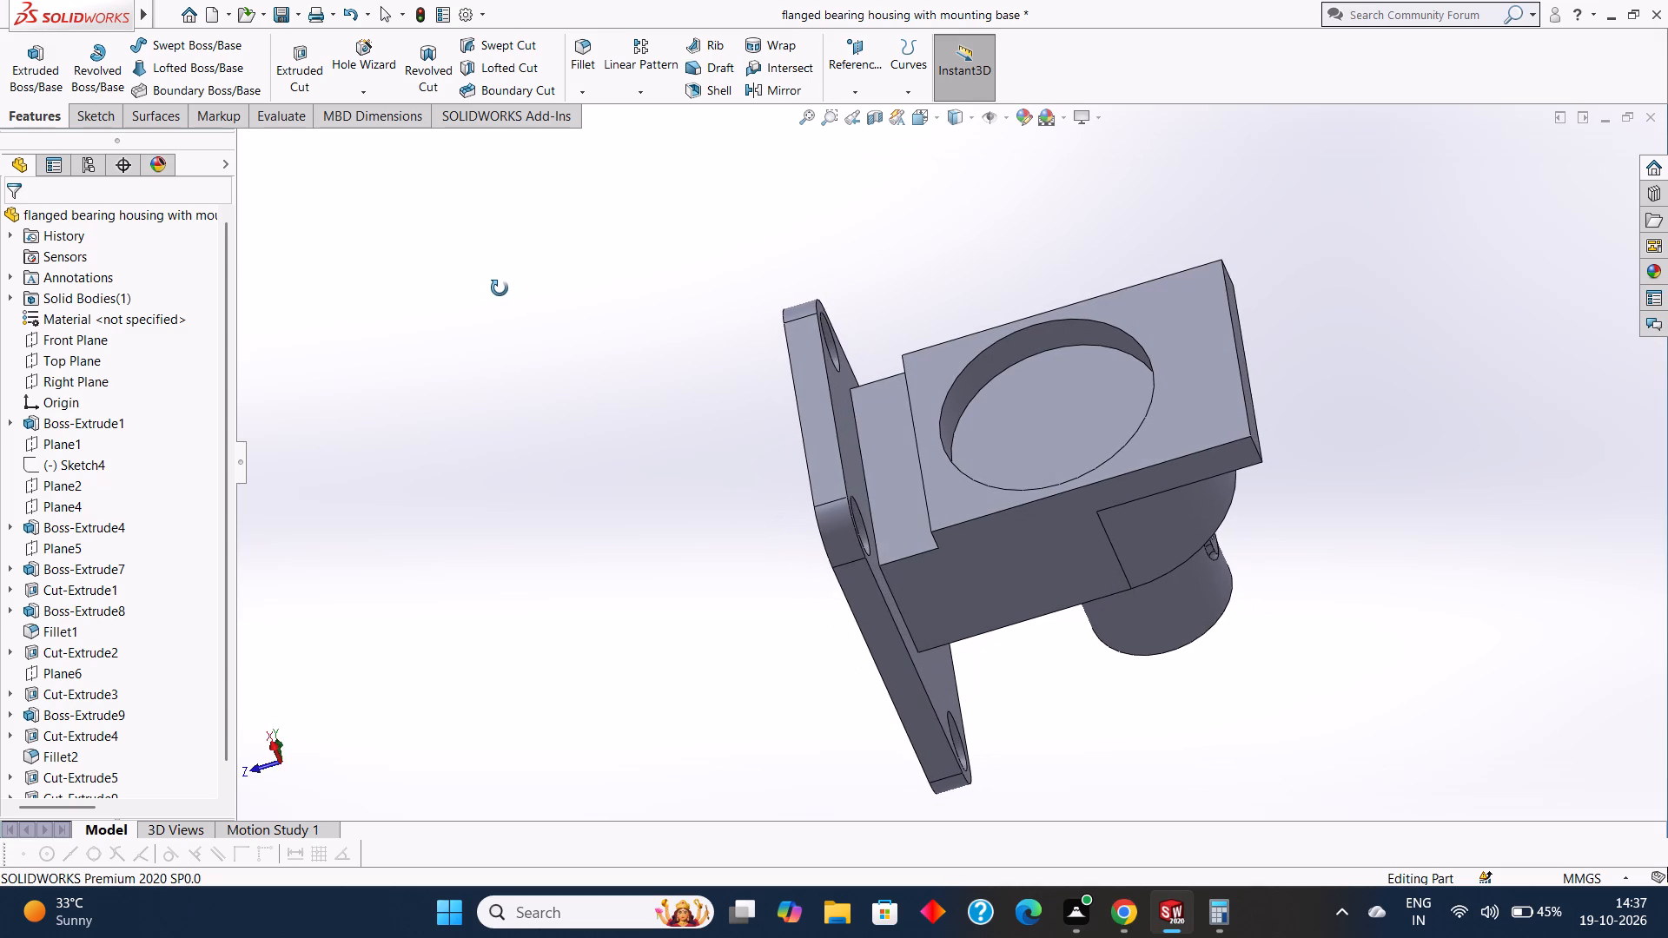
pyautogui.moveTo(500, 288); pyautogui.dragTo(460, 288, button='middle')
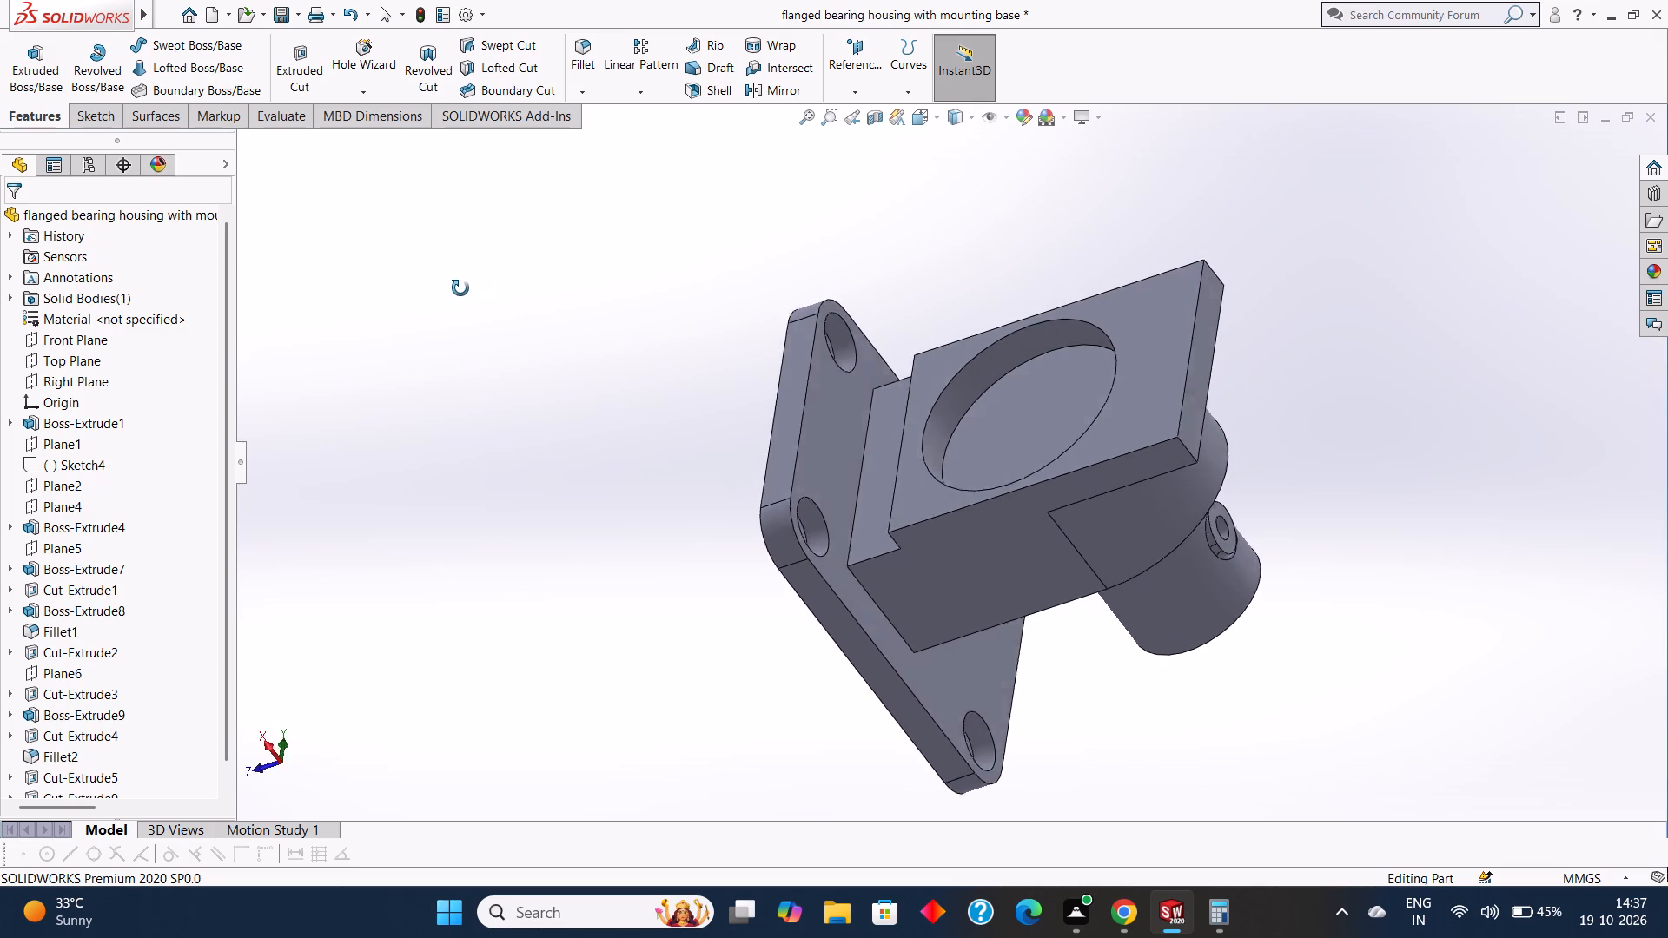
pyautogui.moveTo(460, 288); pyautogui.dragTo(480, 367, button='middle')
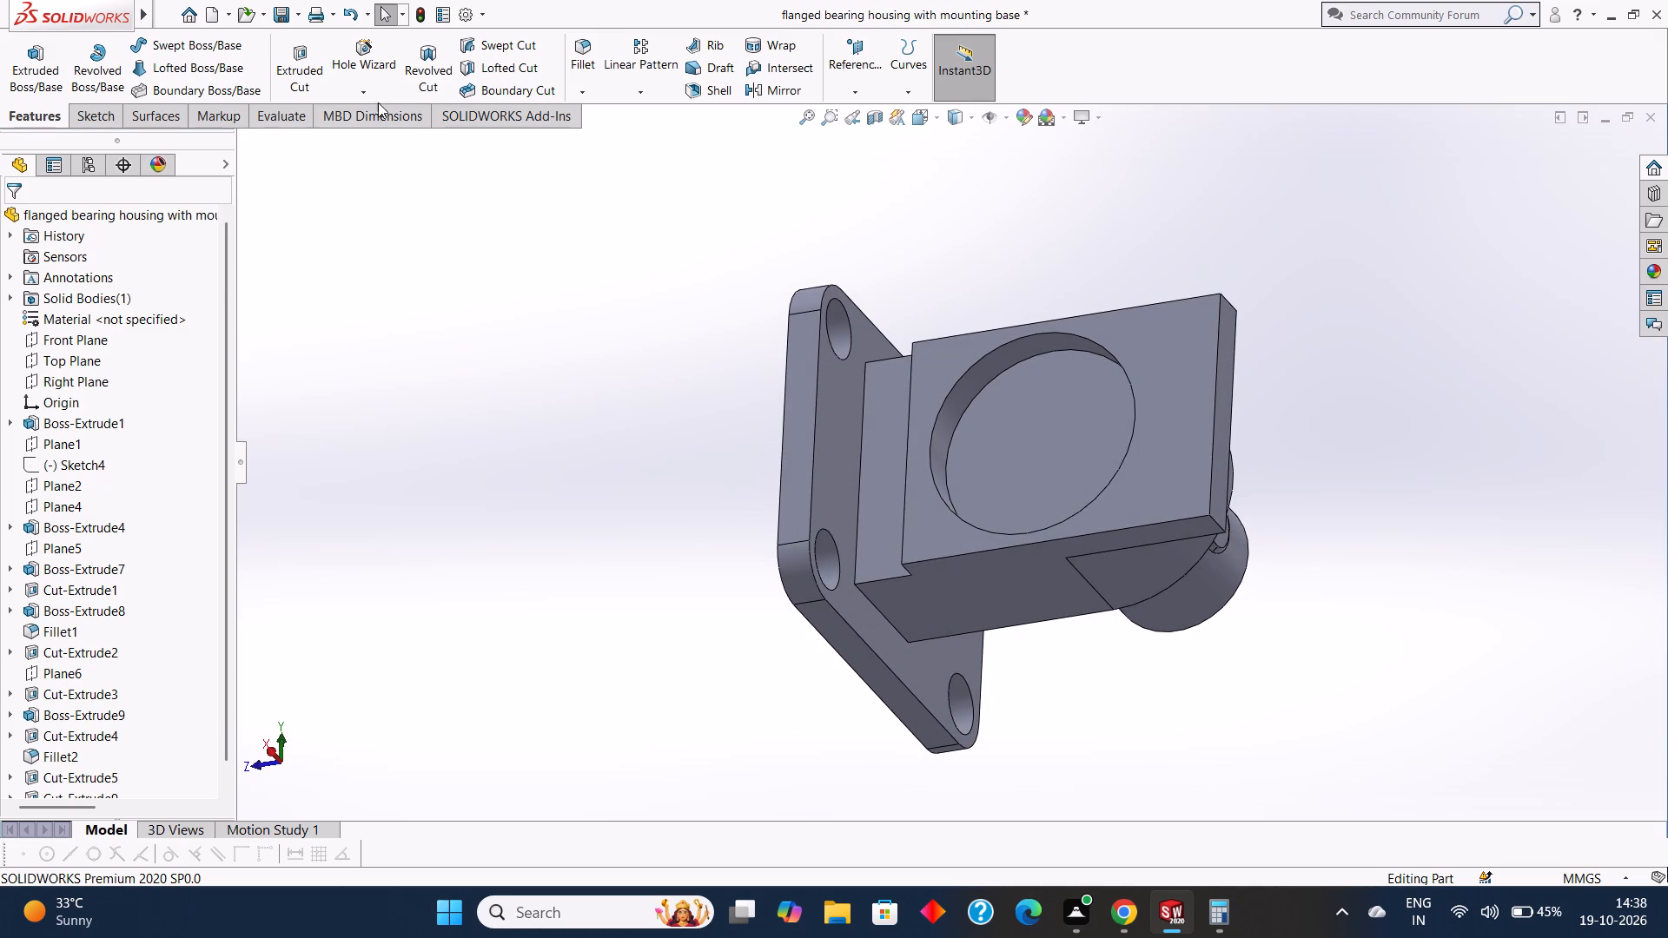
# Set up a 5 mm constant-radius fillet on the three edges where the strip face and both housing sides meet the base plate.
pyautogui.click(581, 91)
pyautogui.click(594, 108)
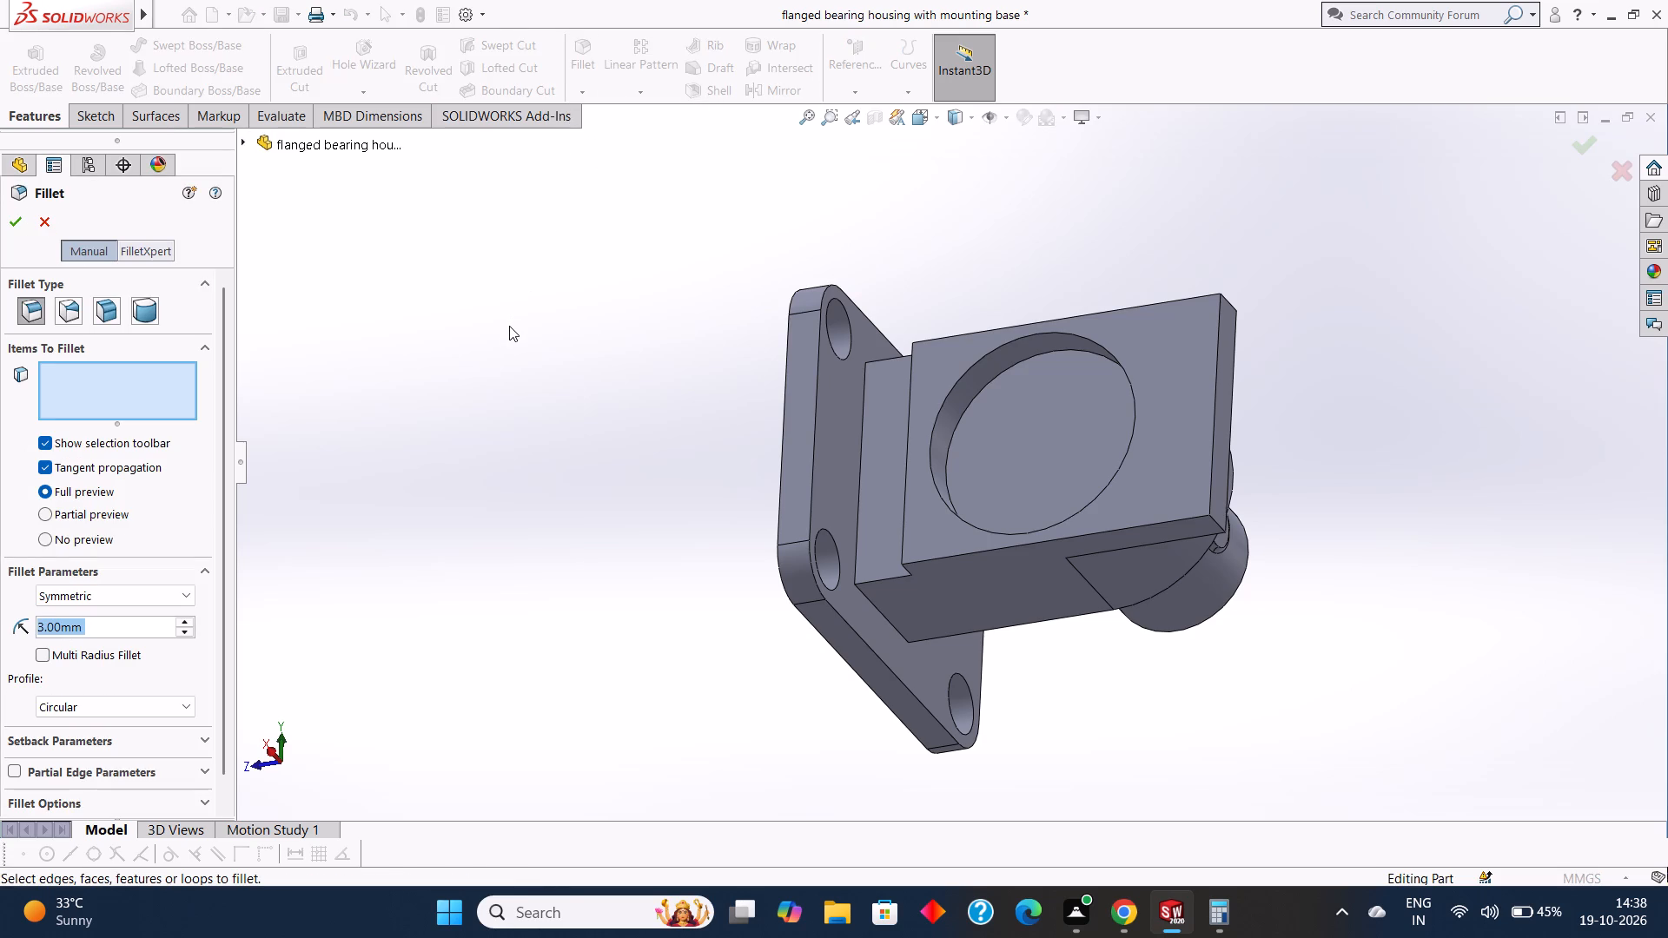
pyautogui.press('BackSpace')
pyautogui.press('5')
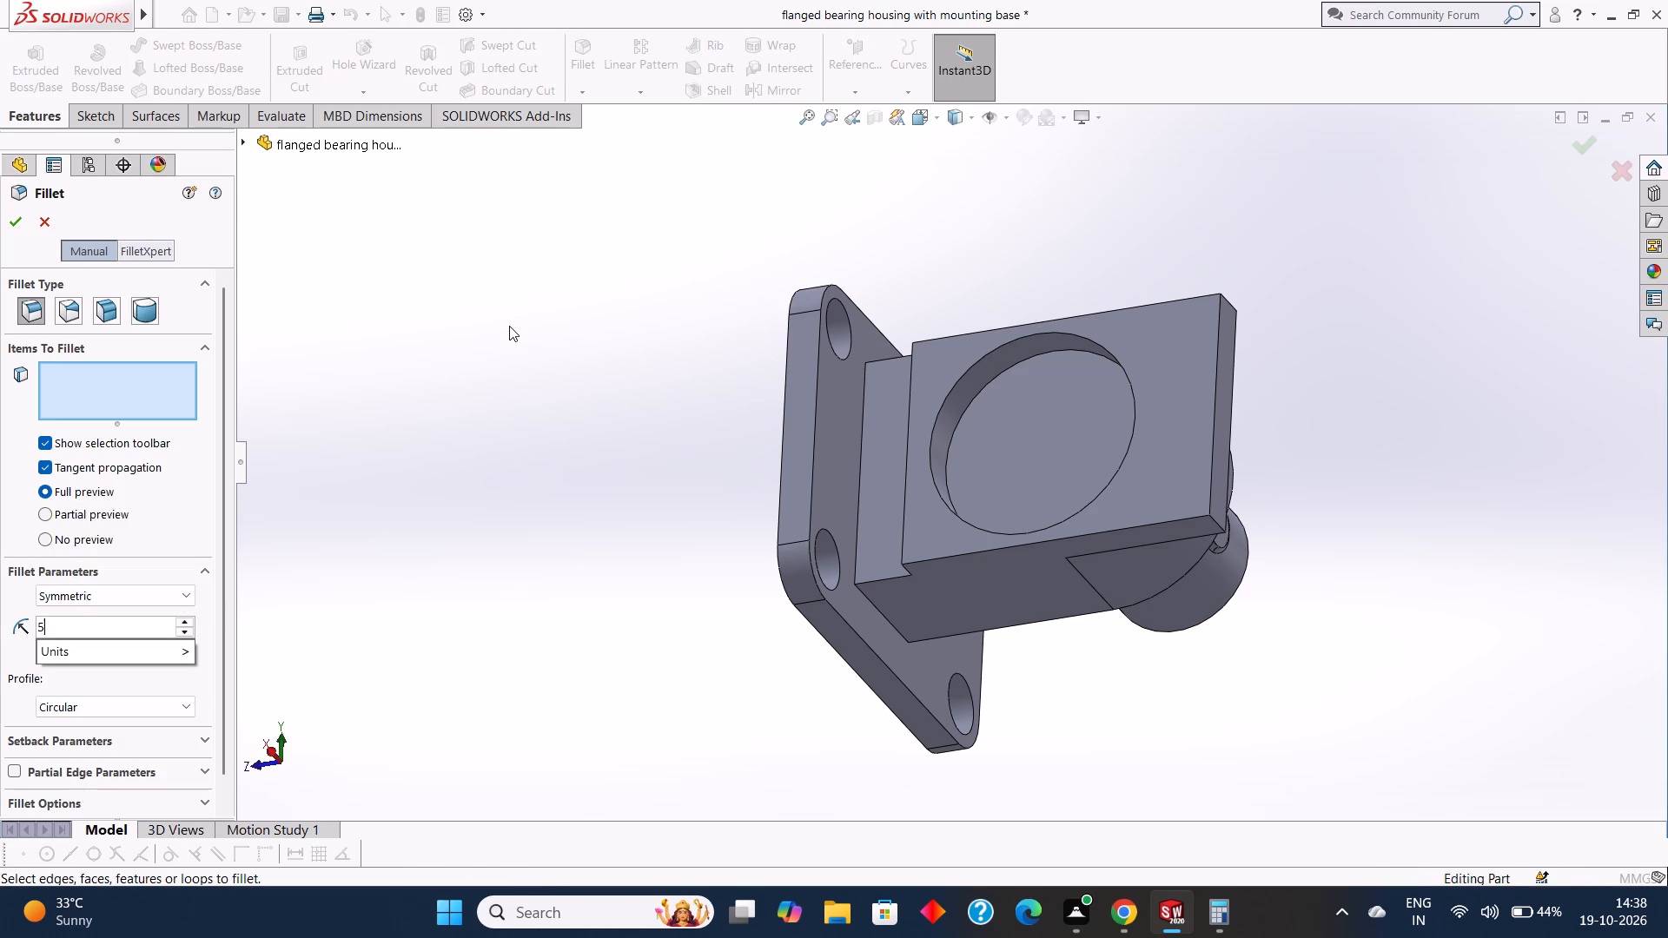
pyautogui.press('Return')
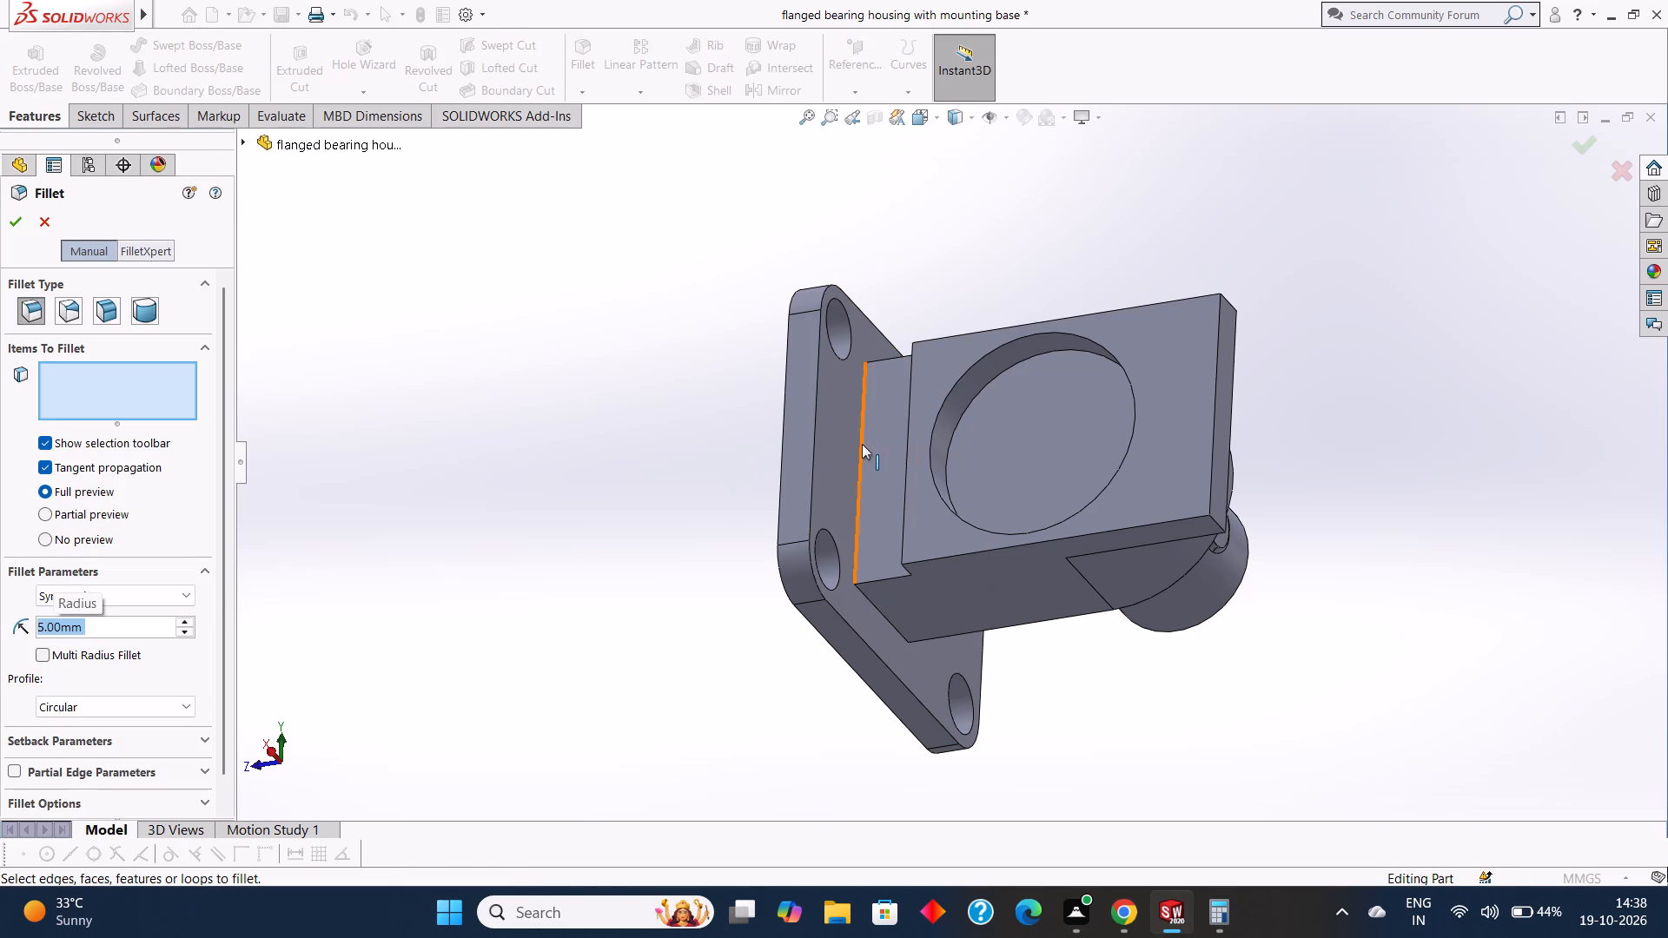
pyautogui.click(862, 444)
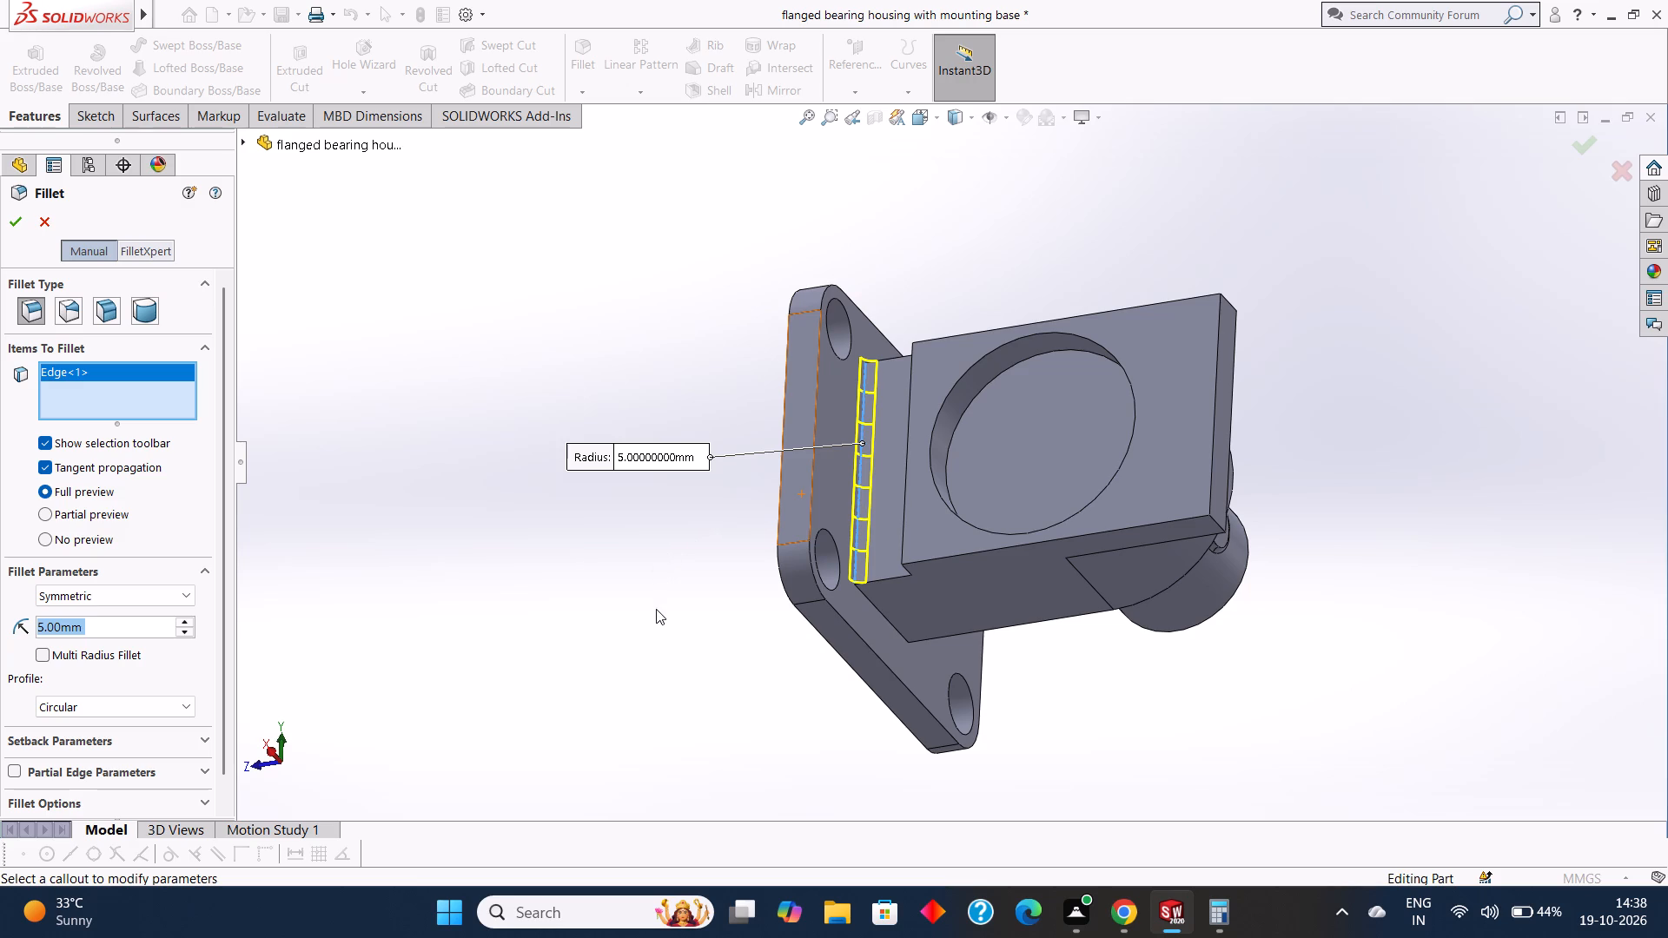
pyautogui.moveTo(656, 609); pyautogui.dragTo(623, 546, button='middle')
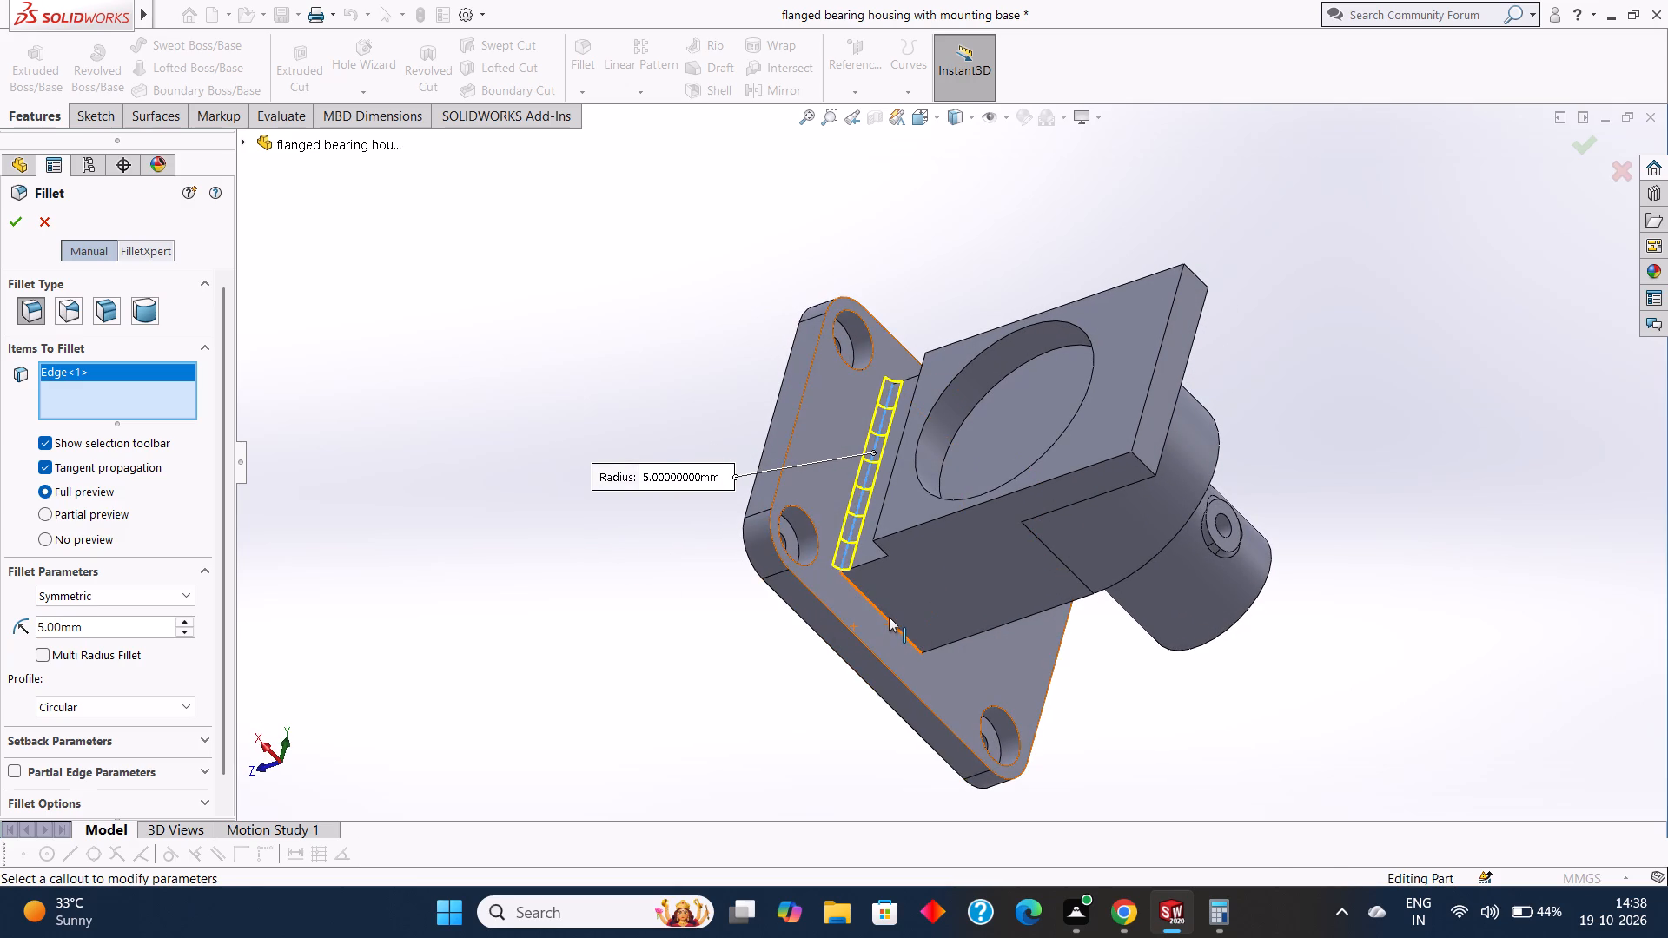
pyautogui.click(889, 617)
pyautogui.moveTo(615, 636); pyautogui.dragTo(697, 743, button='middle')
pyautogui.moveTo(709, 270); pyautogui.dragTo(645, 585, button='middle')
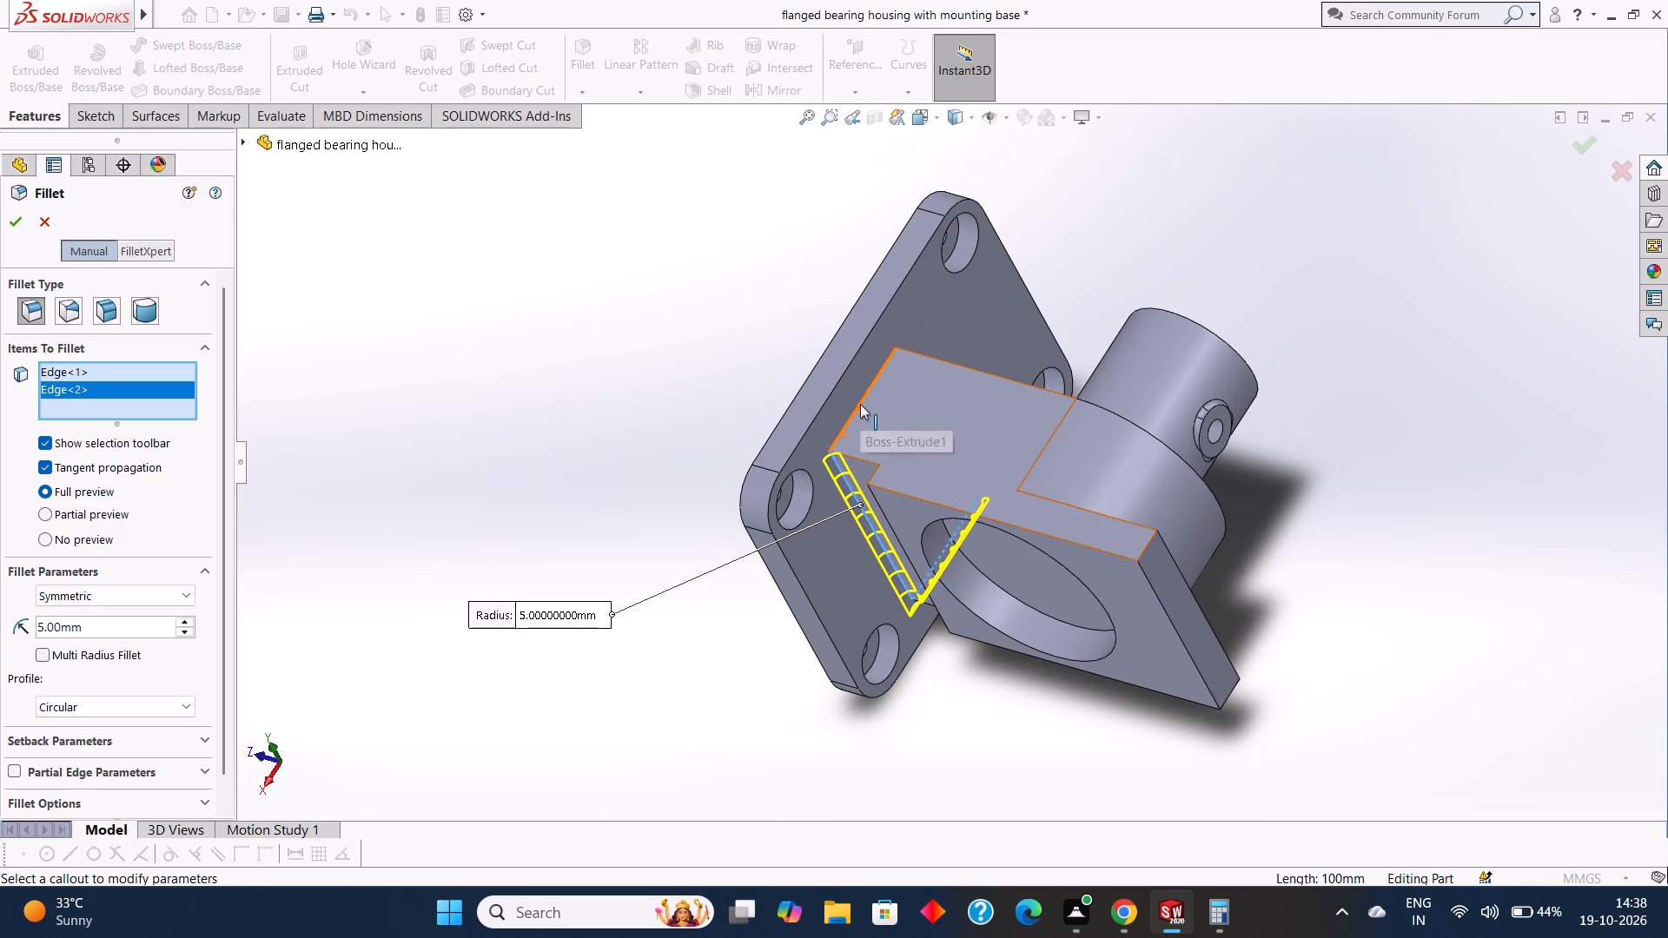
pyautogui.click(860, 404)
# Add the inner corner edge of the strip cut, below the rectangular flange, to the 5 mm fillet and apply it.
pyautogui.moveTo(708, 461); pyautogui.dragTo(654, 386, button='middle')
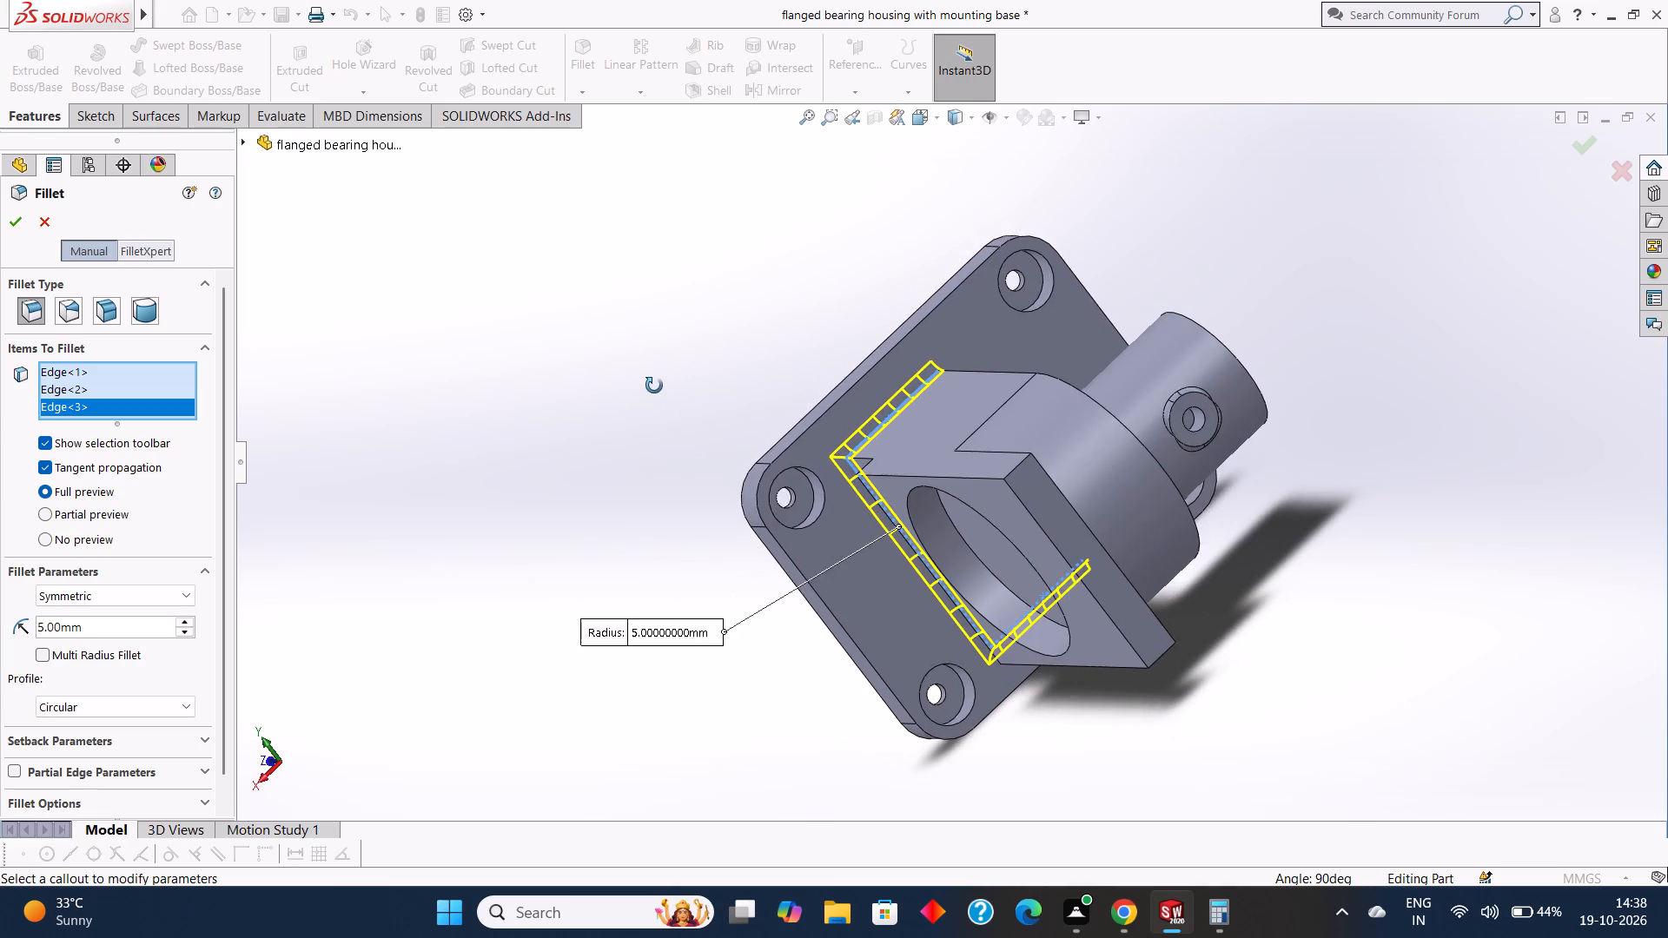
pyautogui.moveTo(654, 386); pyautogui.dragTo(654, 385, button='middle')
pyautogui.moveTo(667, 461); pyautogui.dragTo(652, 406, button='middle')
pyautogui.moveTo(692, 501); pyautogui.dragTo(668, 433, button='middle')
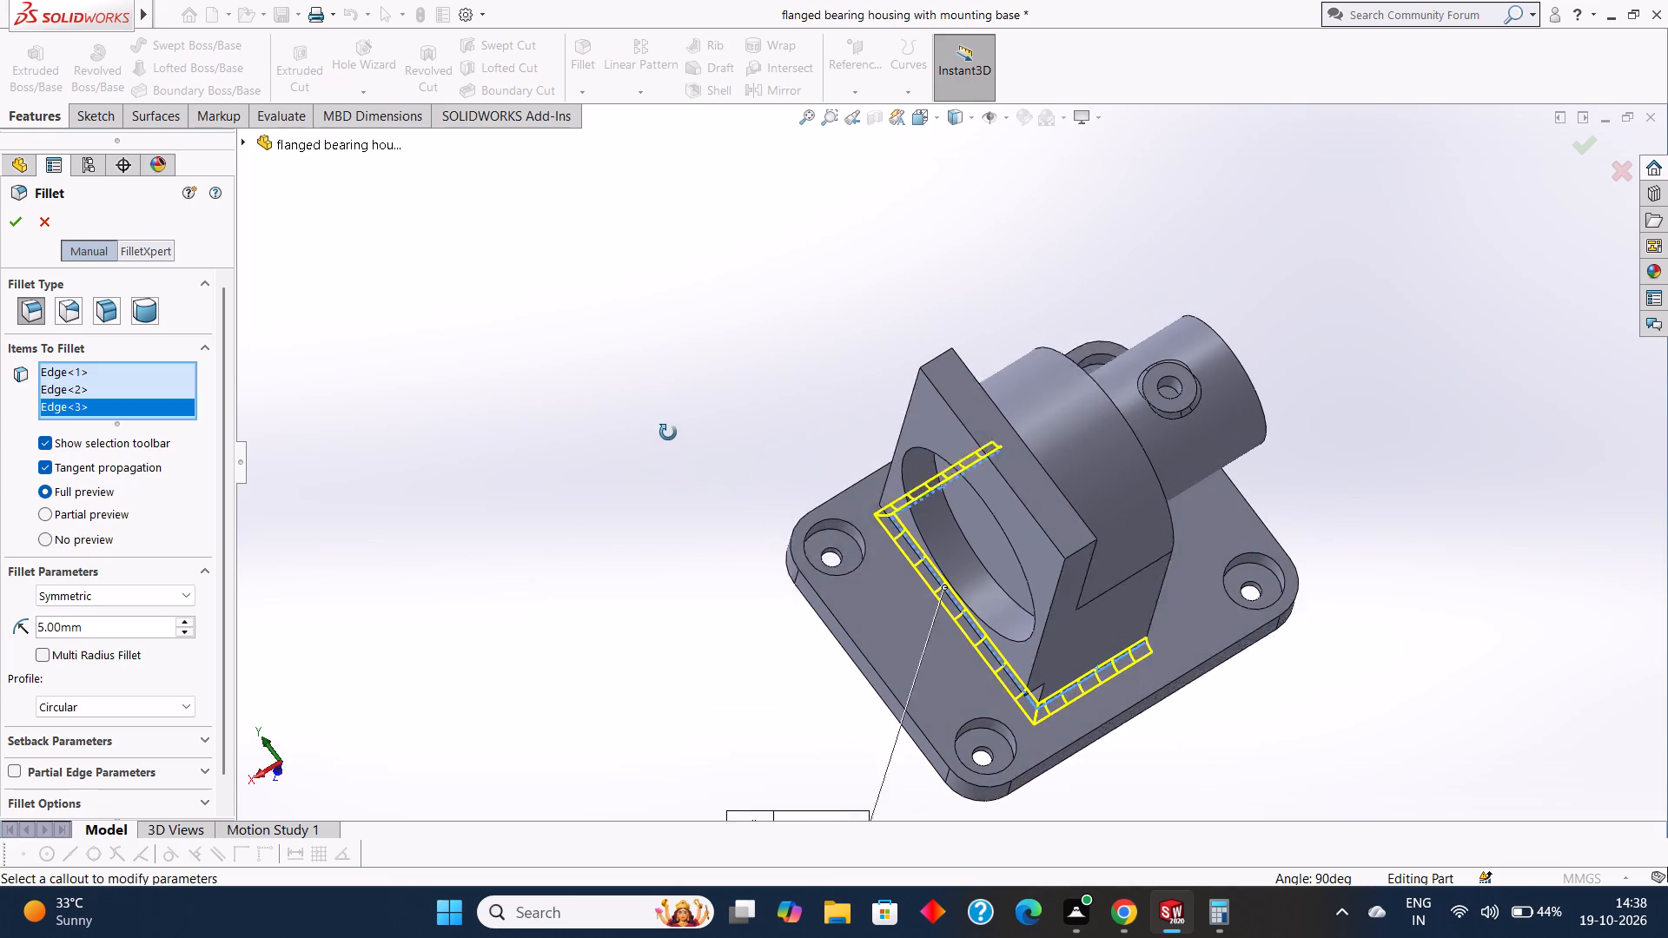
pyautogui.moveTo(668, 433); pyautogui.dragTo(661, 406, button='middle')
pyautogui.moveTo(692, 590); pyautogui.dragTo(725, 494, button='middle')
pyautogui.scroll(1, 725, 494)
pyautogui.moveTo(699, 577); pyautogui.dragTo(699, 571, button='middle')
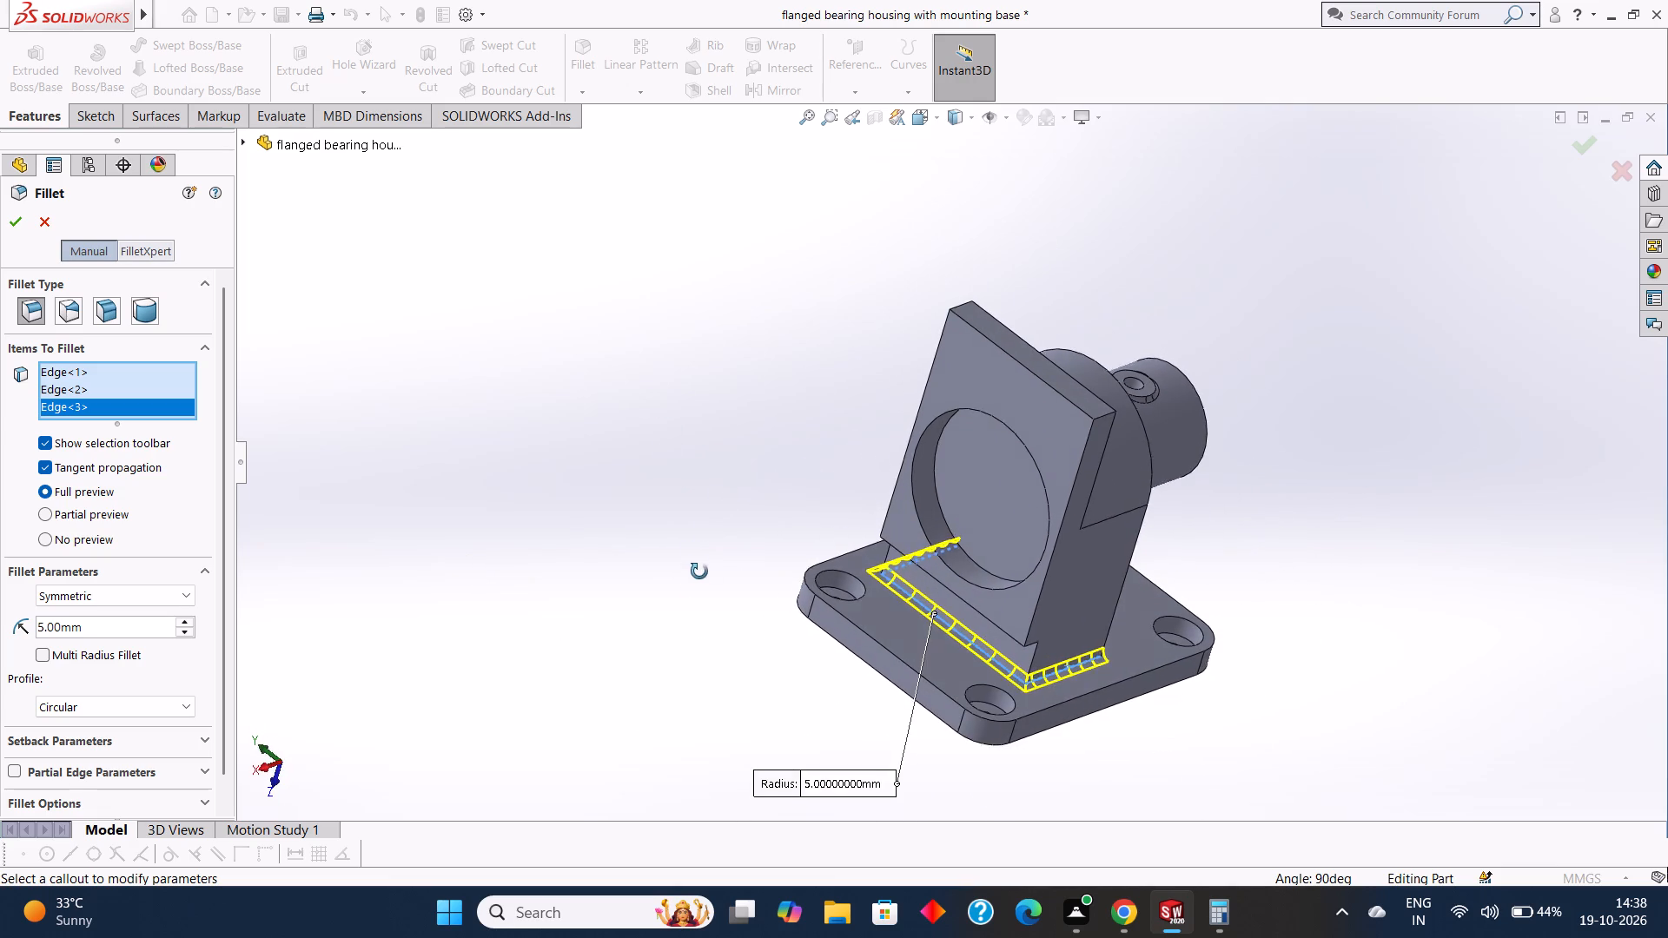
pyautogui.moveTo(699, 571); pyautogui.dragTo(758, 378, button='middle')
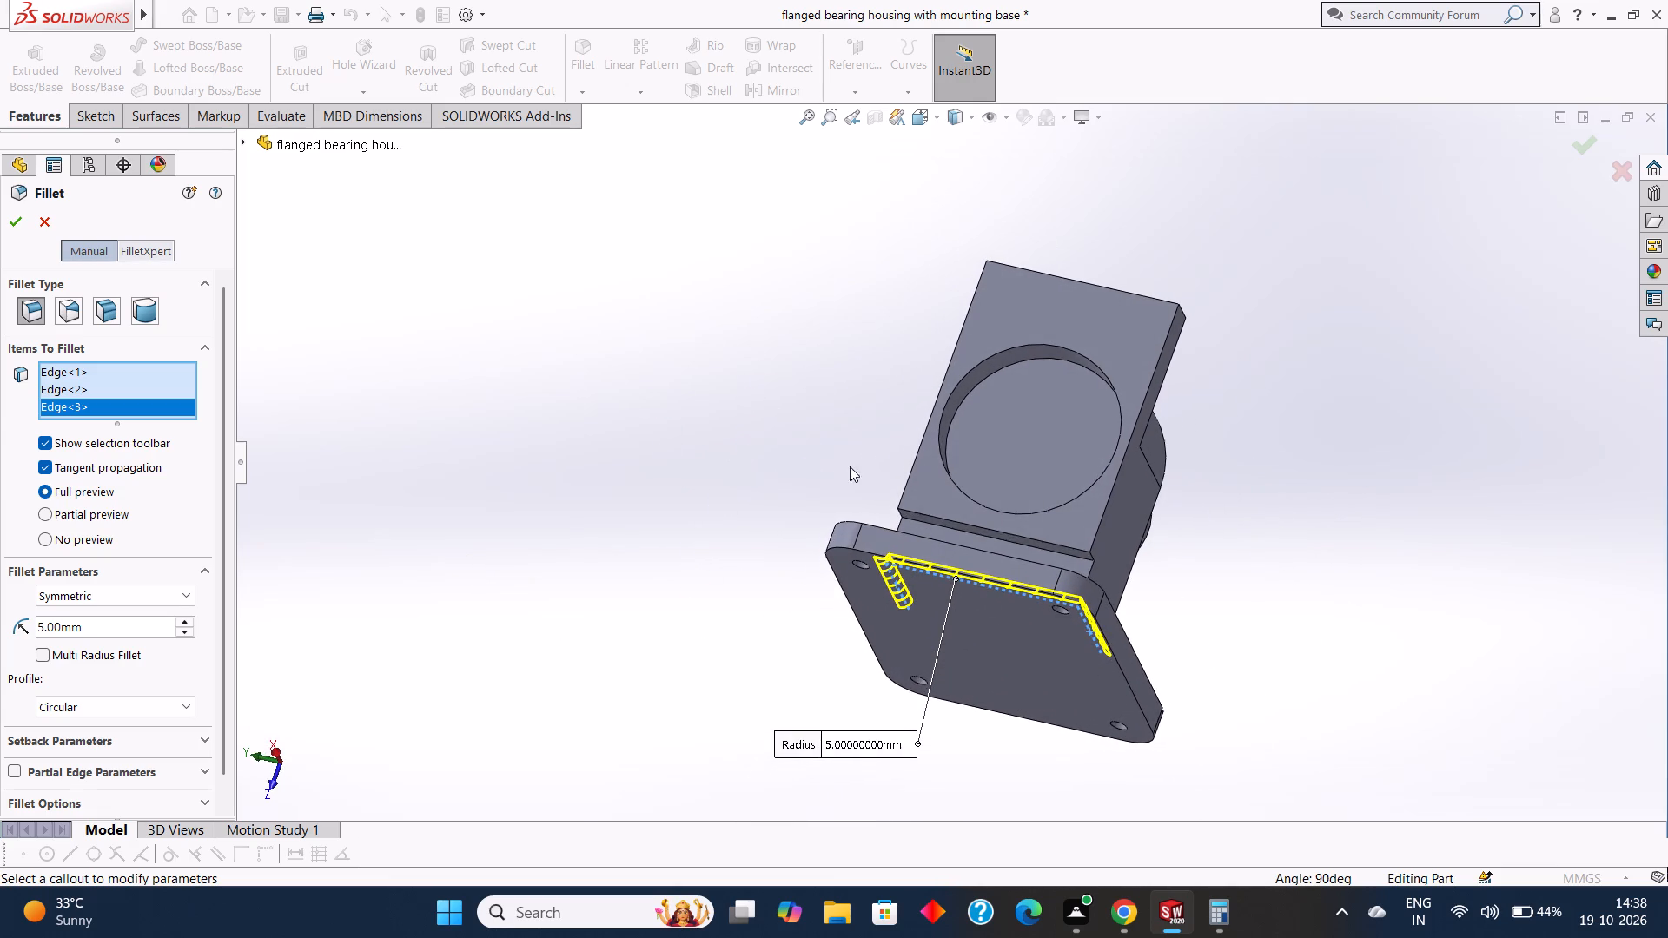
pyautogui.scroll(-5, 1041, 551)
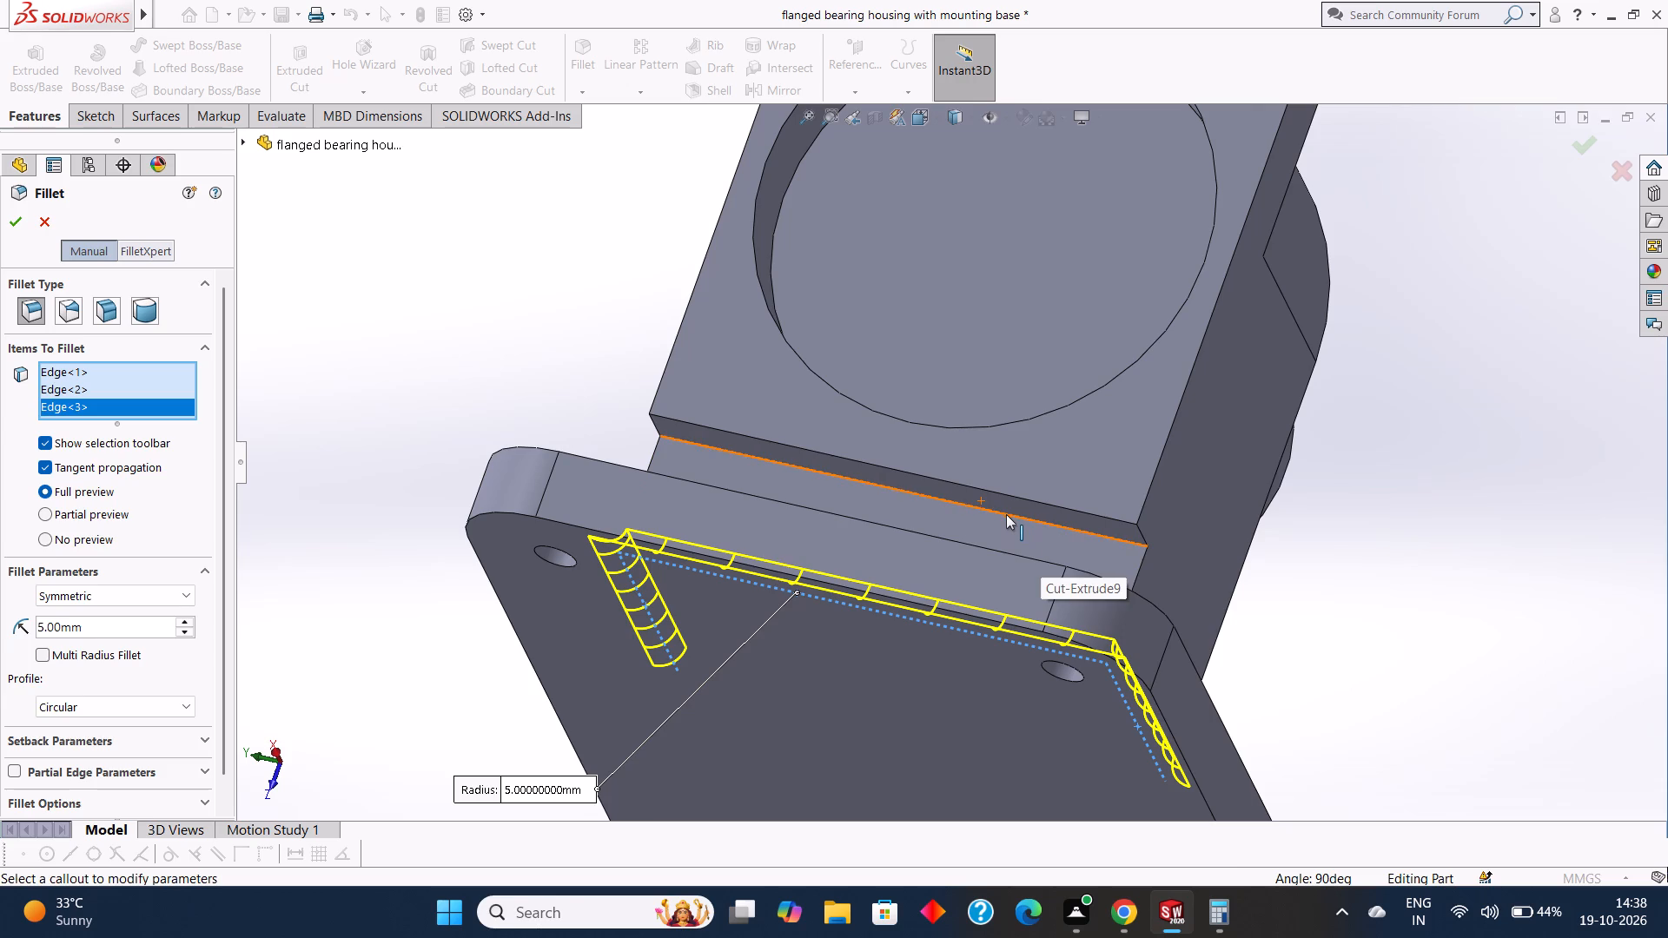
pyautogui.click(1006, 514)
pyautogui.scroll(5, 1006, 514)
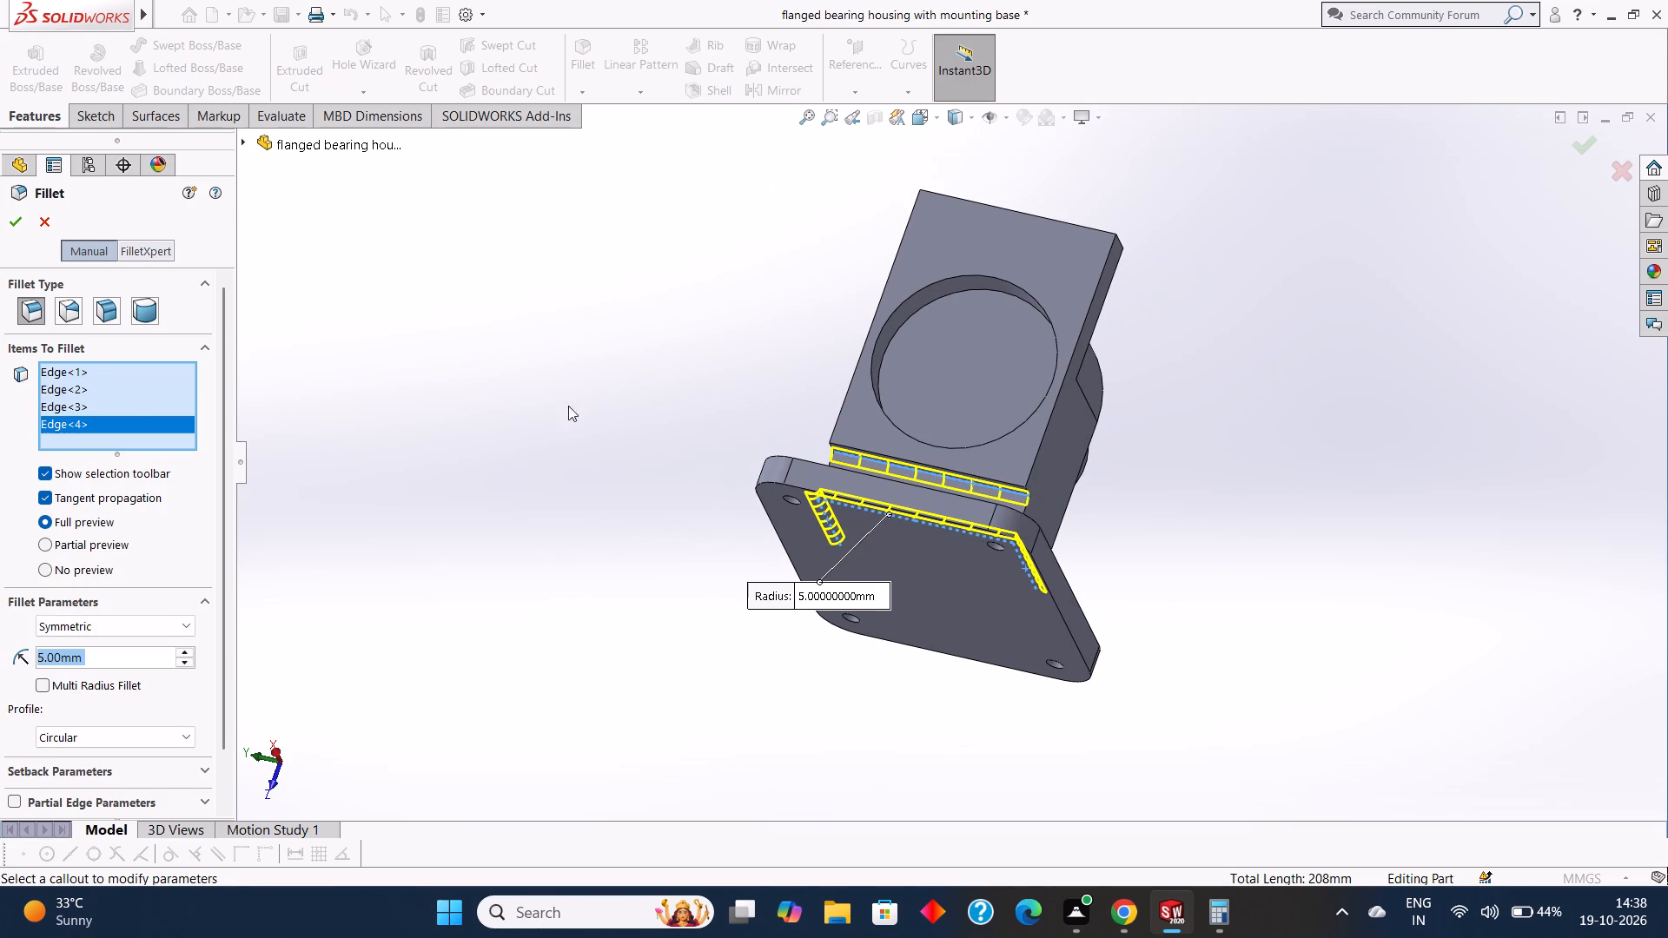
pyautogui.click(15, 228)
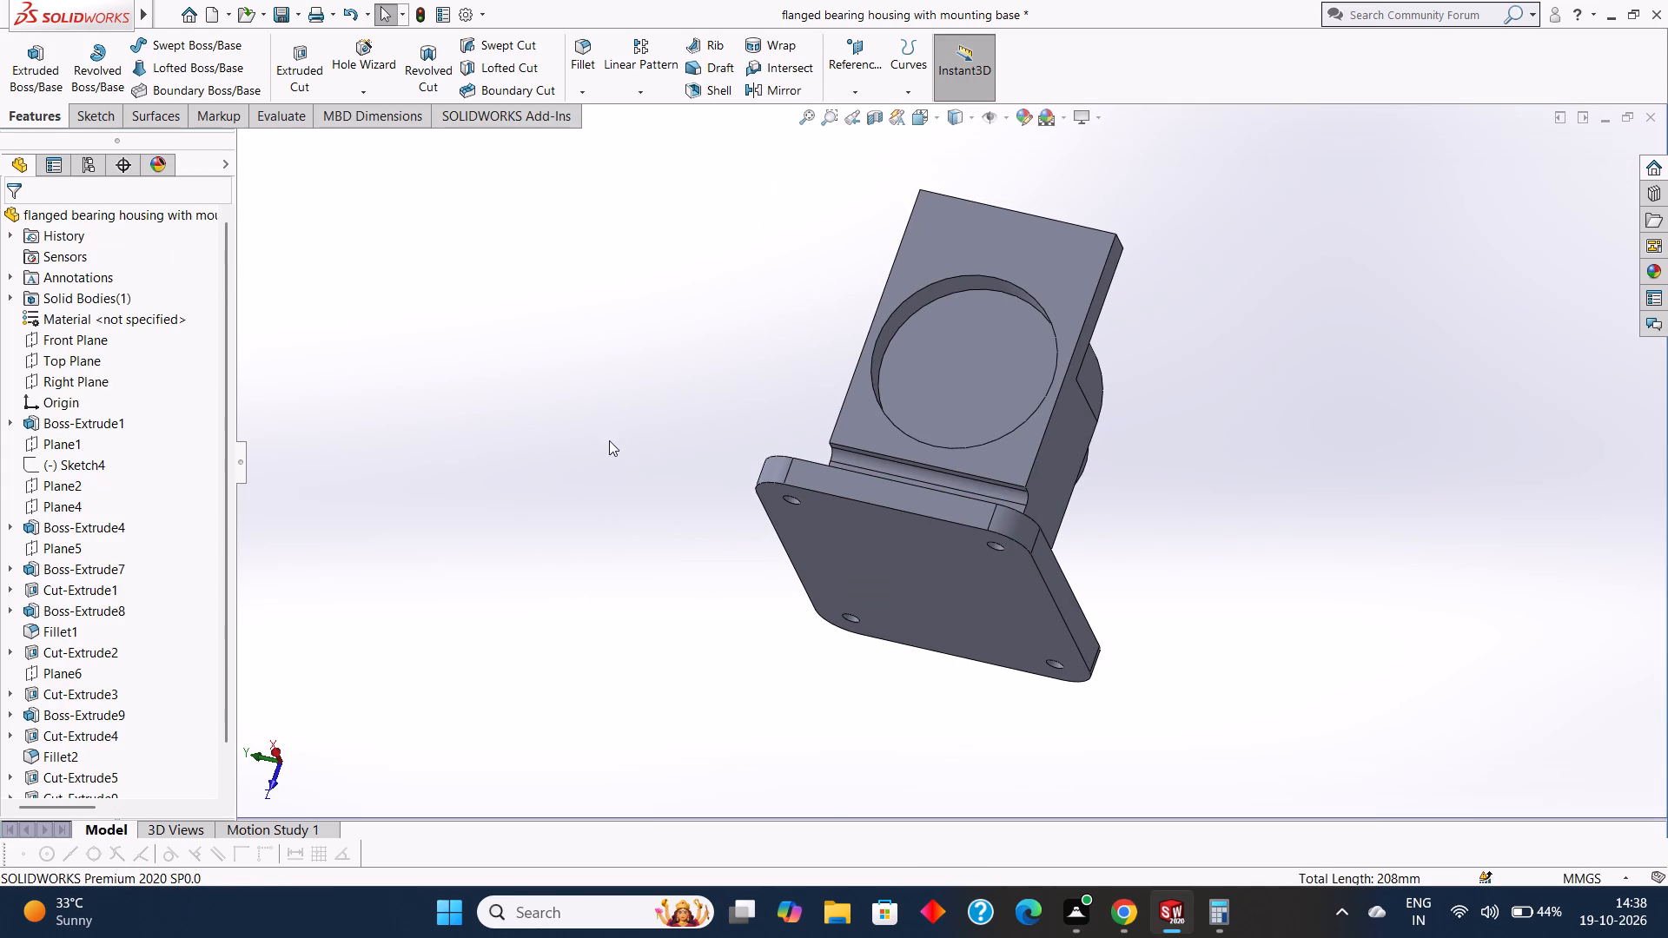
# Inspect the fillets along the base plate joint and the strip cut.
pyautogui.moveTo(661, 413); pyautogui.dragTo(578, 559, button='middle')
pyautogui.moveTo(586, 560); pyautogui.dragTo(580, 559, button='middle')
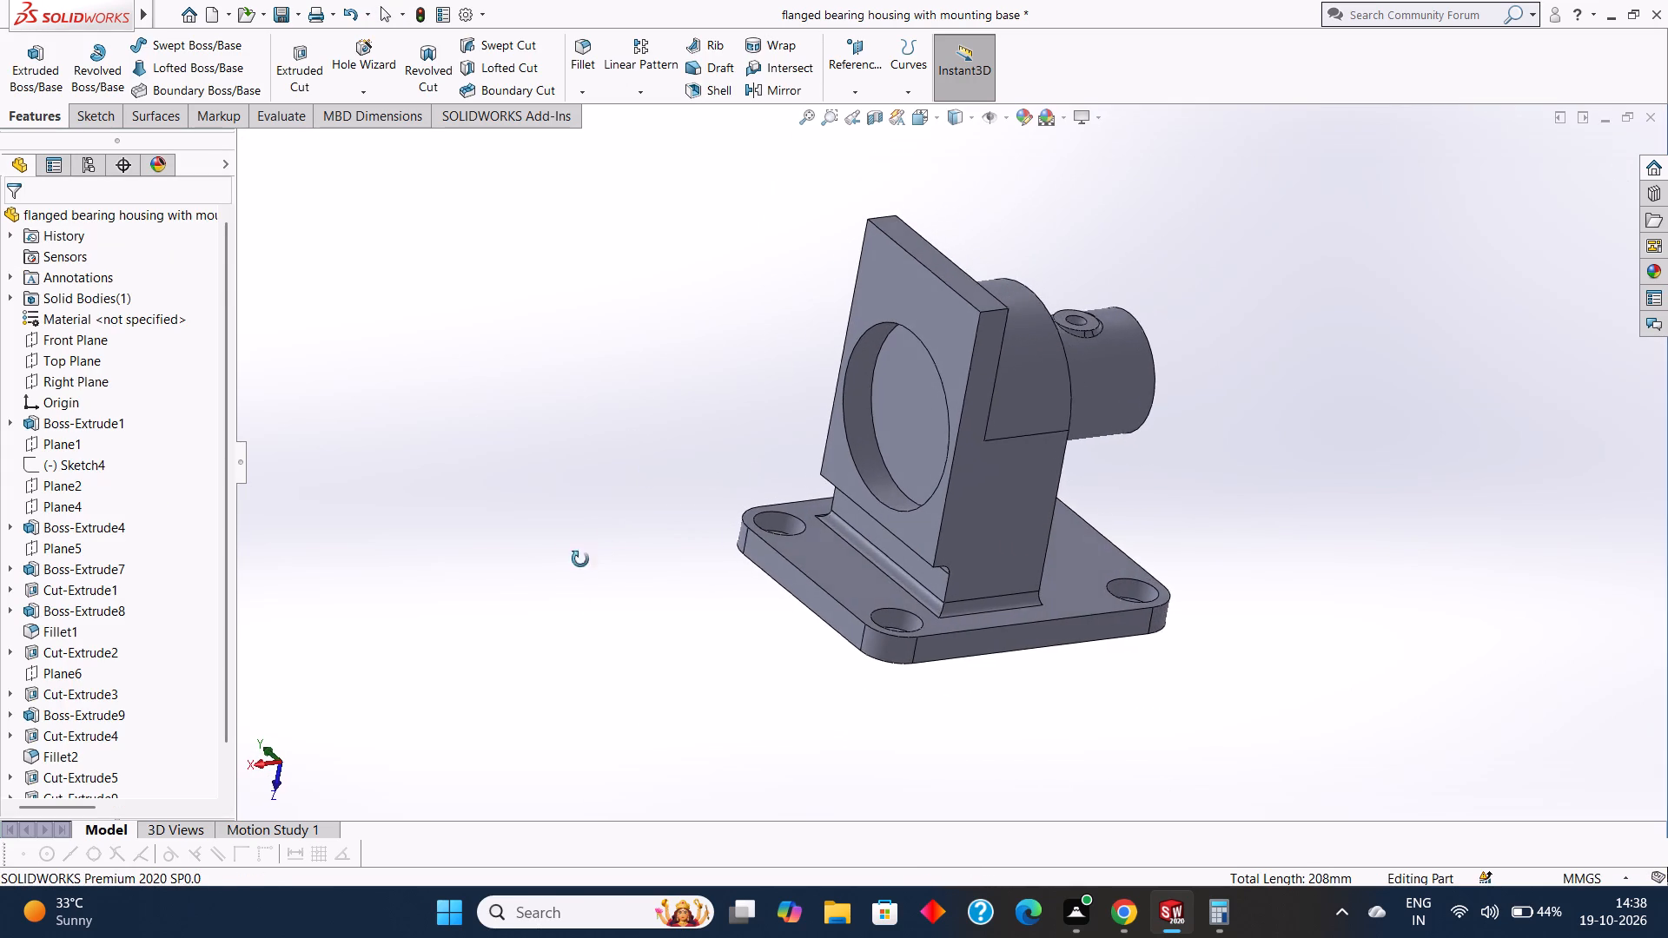
pyautogui.moveTo(580, 559); pyautogui.dragTo(537, 572, button='middle')
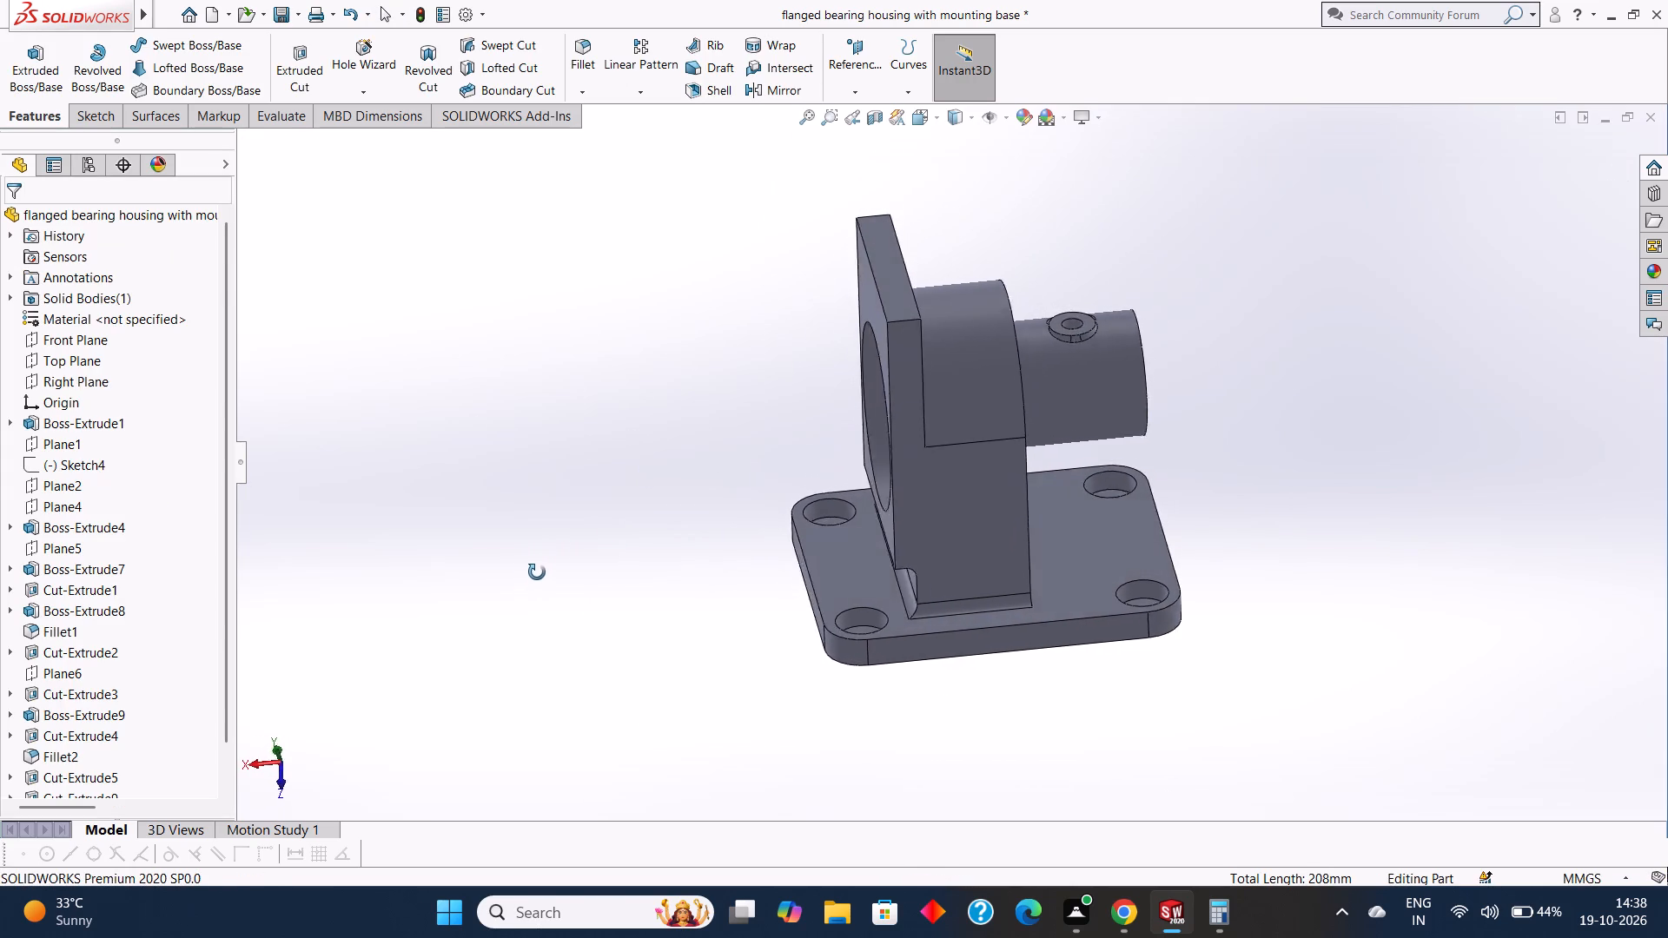
pyautogui.moveTo(537, 572); pyautogui.dragTo(552, 554, button='middle')
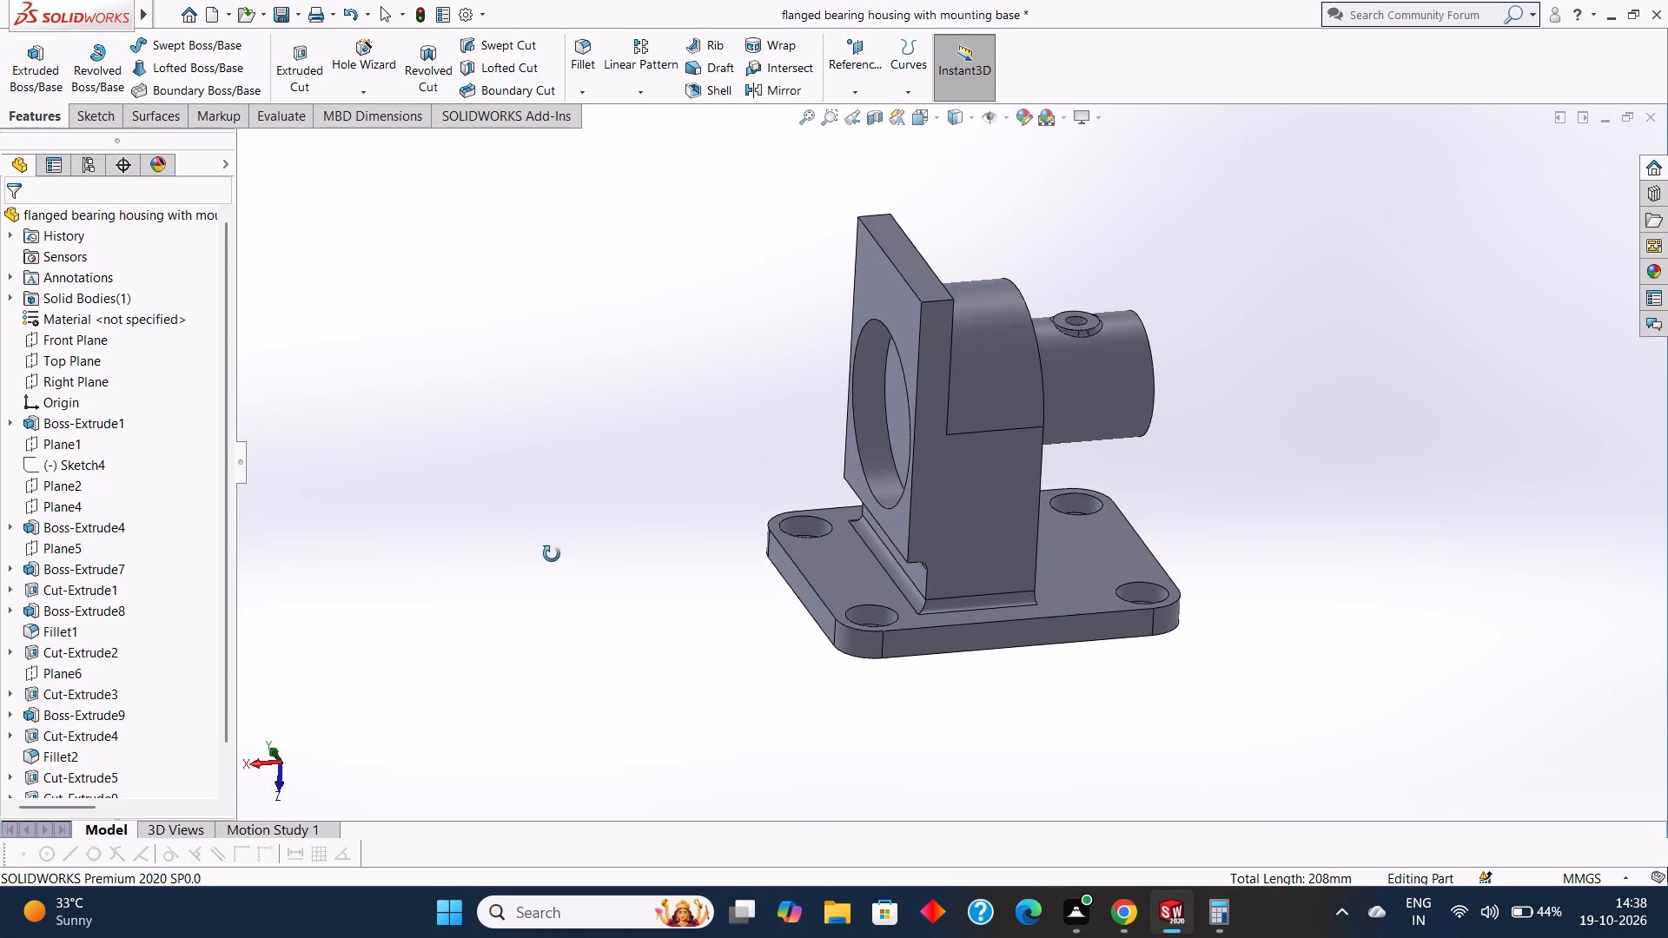
pyautogui.moveTo(552, 554); pyautogui.dragTo(545, 583, button='middle')
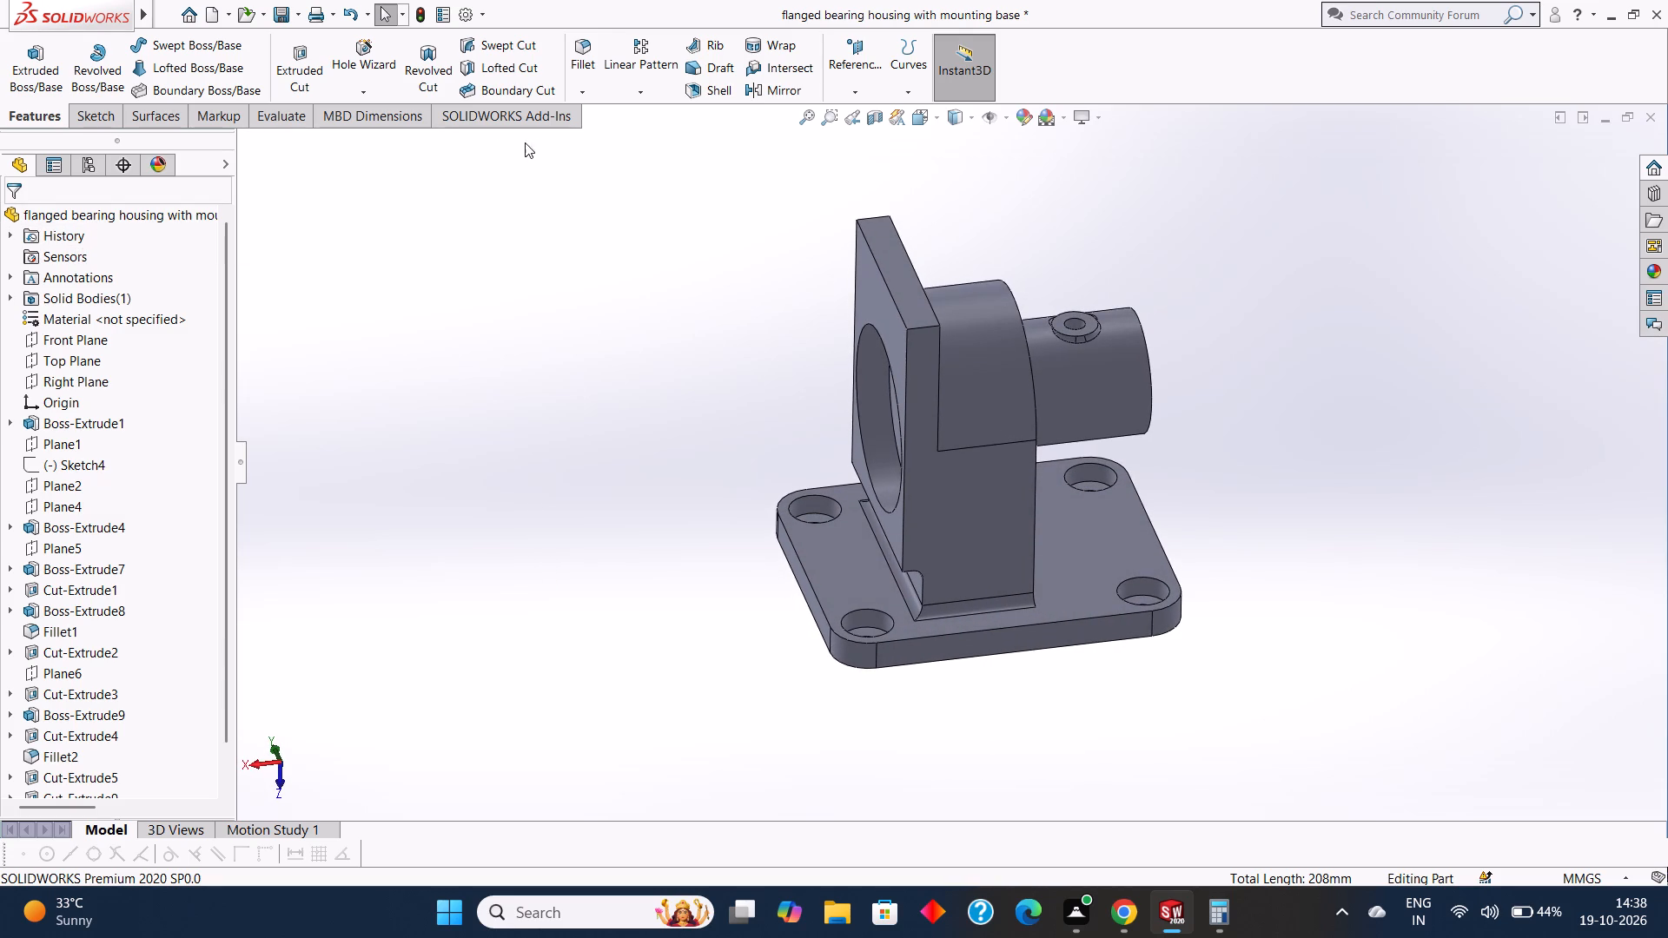
# Fillet the rectangular flange's two upper corner edges and the joint between the housing's shaft-side face and the base plate at 5 mm.
pyautogui.click(581, 90)
pyautogui.click(595, 111)
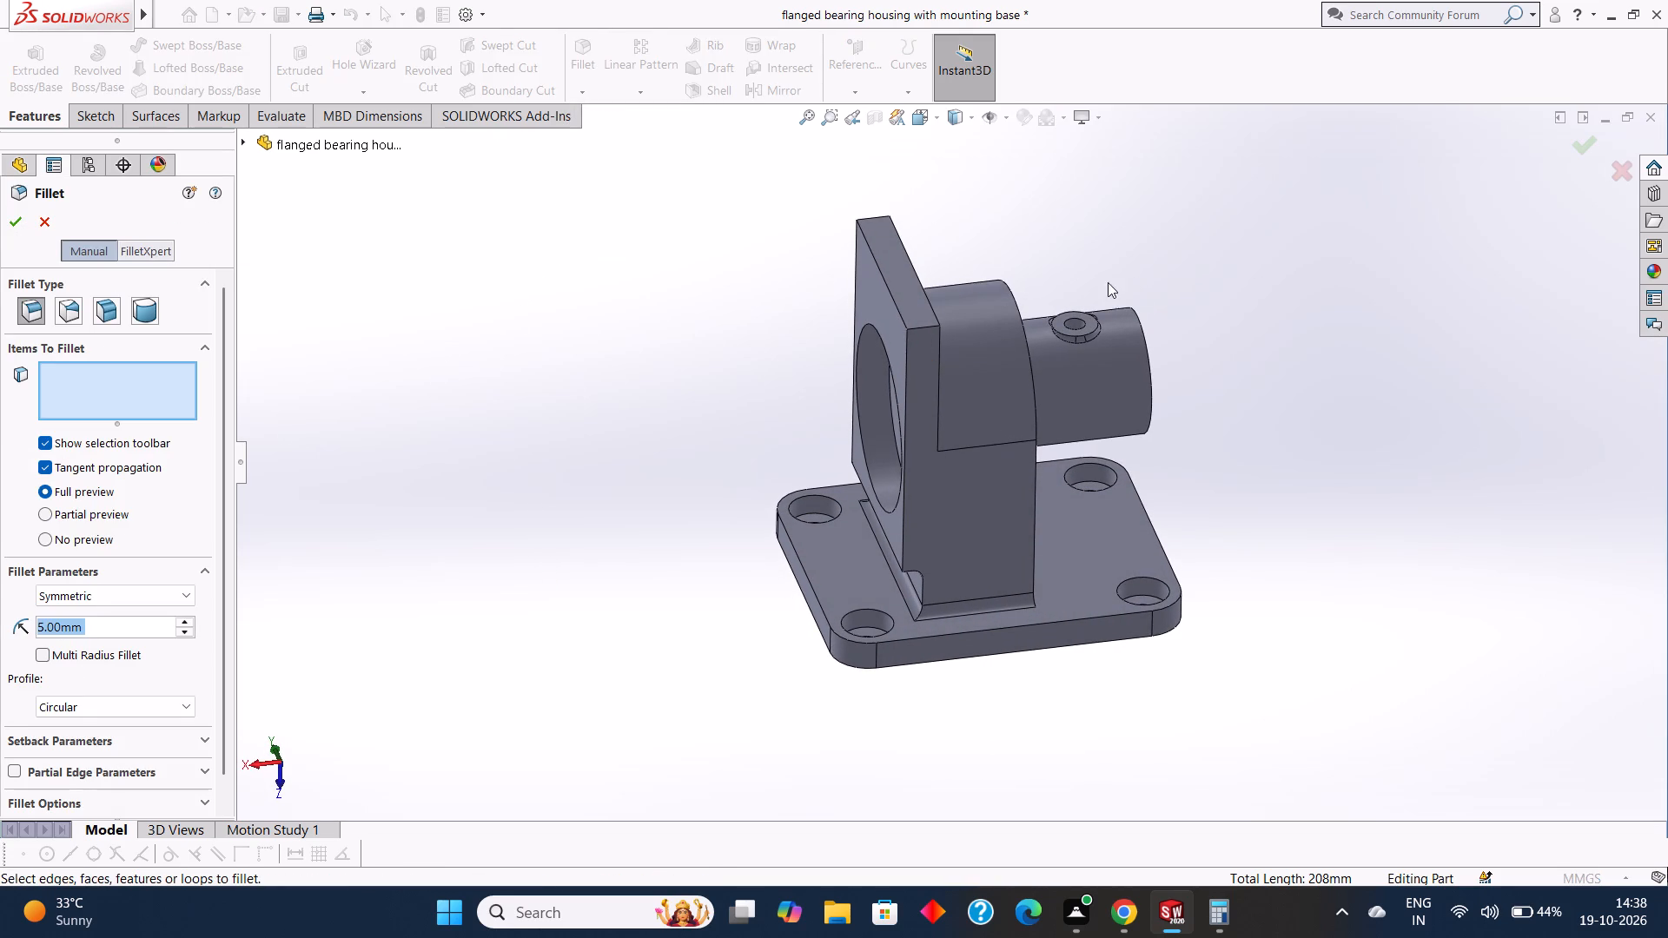
pyautogui.click(922, 327)
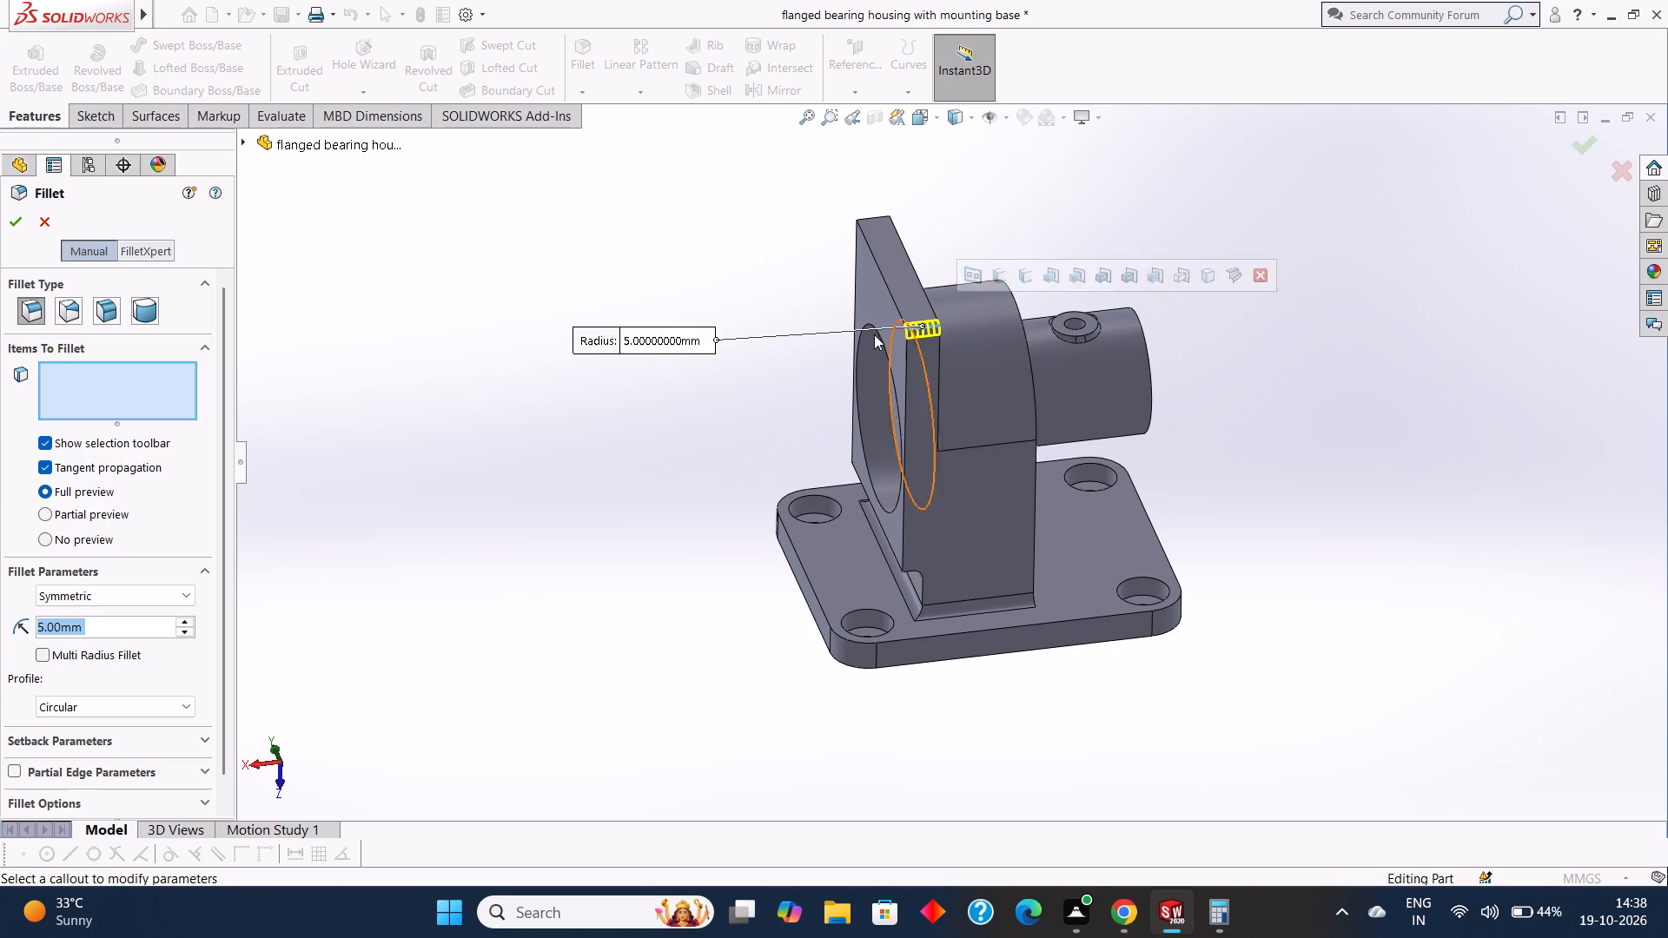
pyautogui.moveTo(627, 274); pyautogui.dragTo(724, 446, button='middle')
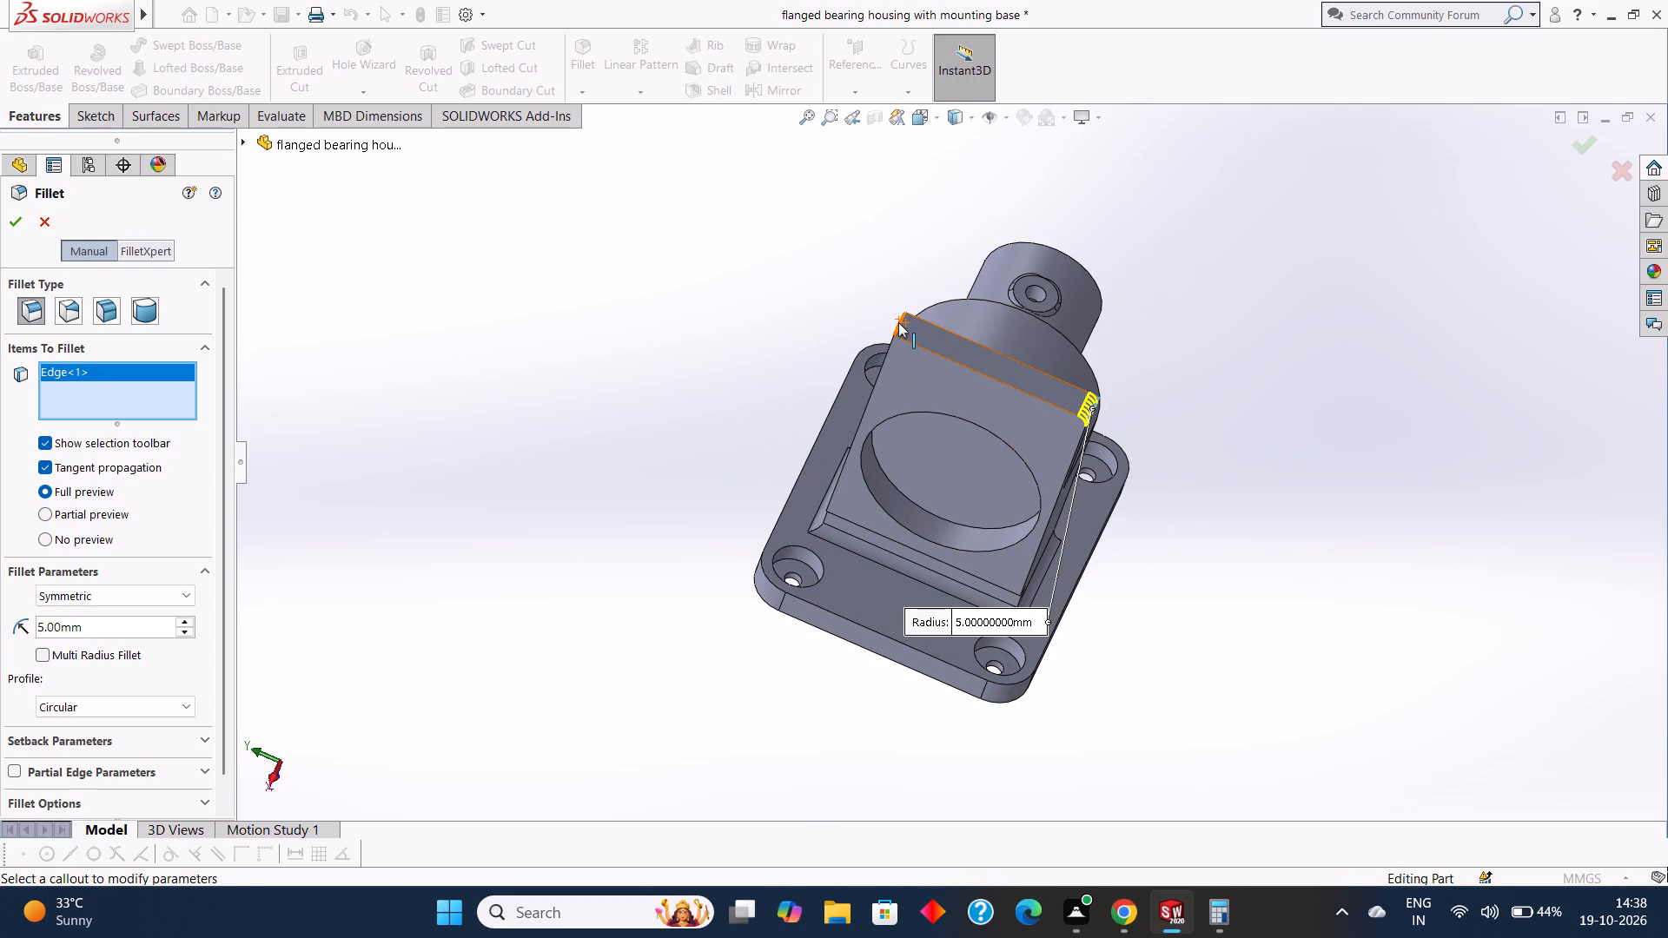
pyautogui.click(898, 322)
pyautogui.moveTo(738, 362); pyautogui.dragTo(776, 261, button='middle')
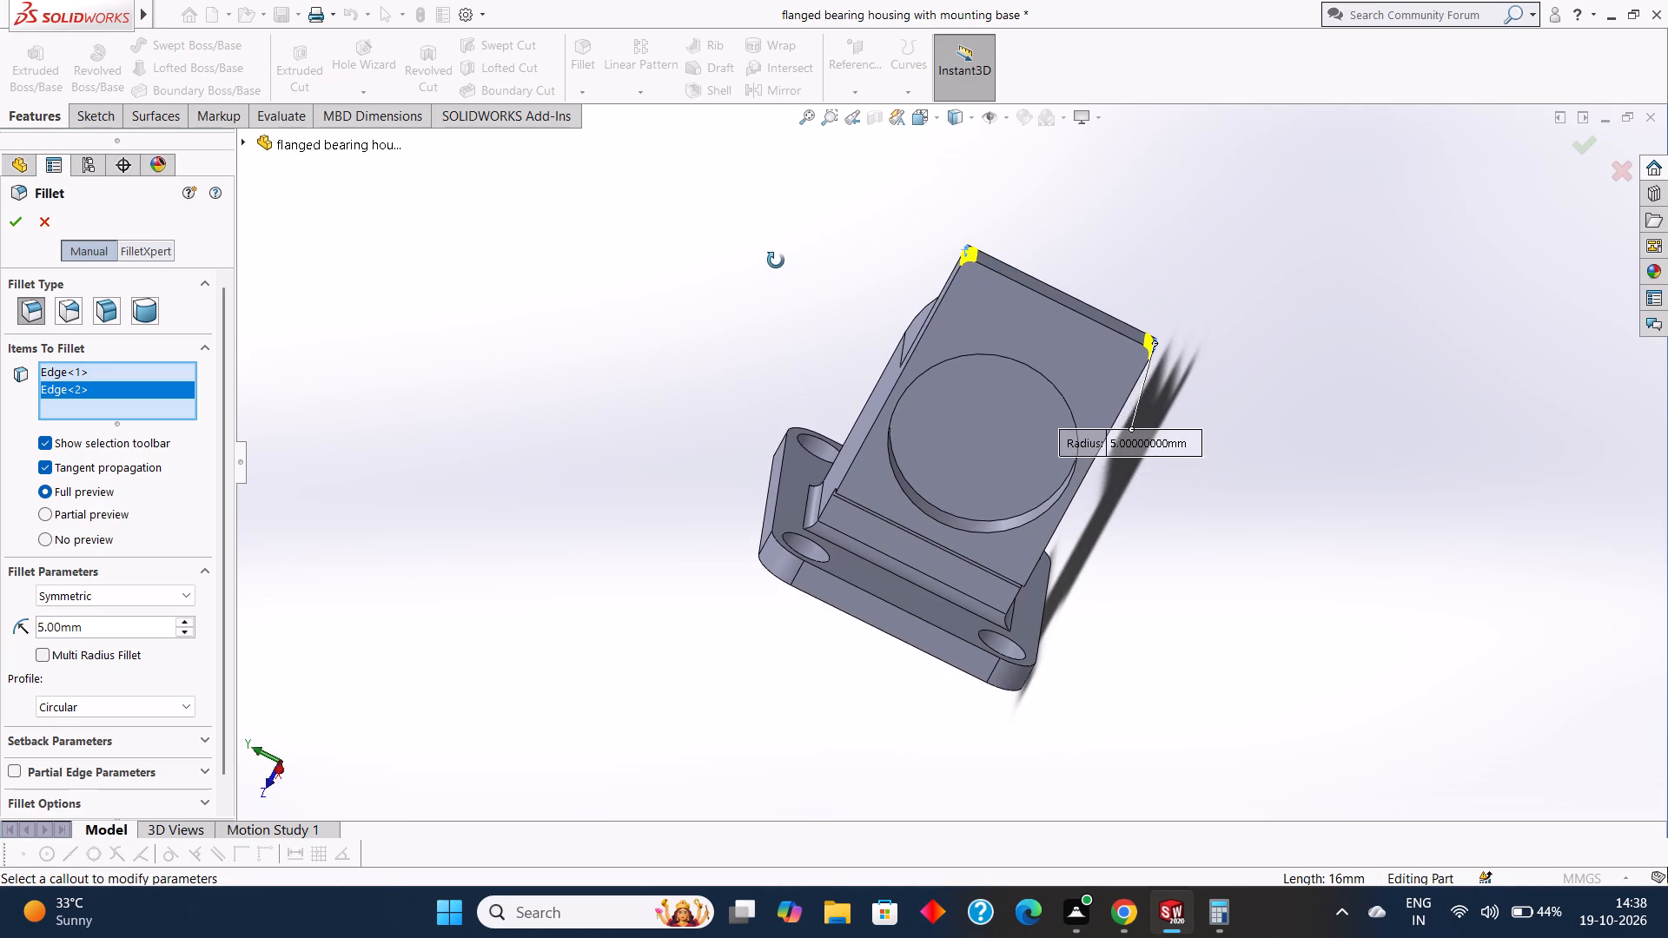
pyautogui.moveTo(776, 261); pyautogui.dragTo(744, 219, button='middle')
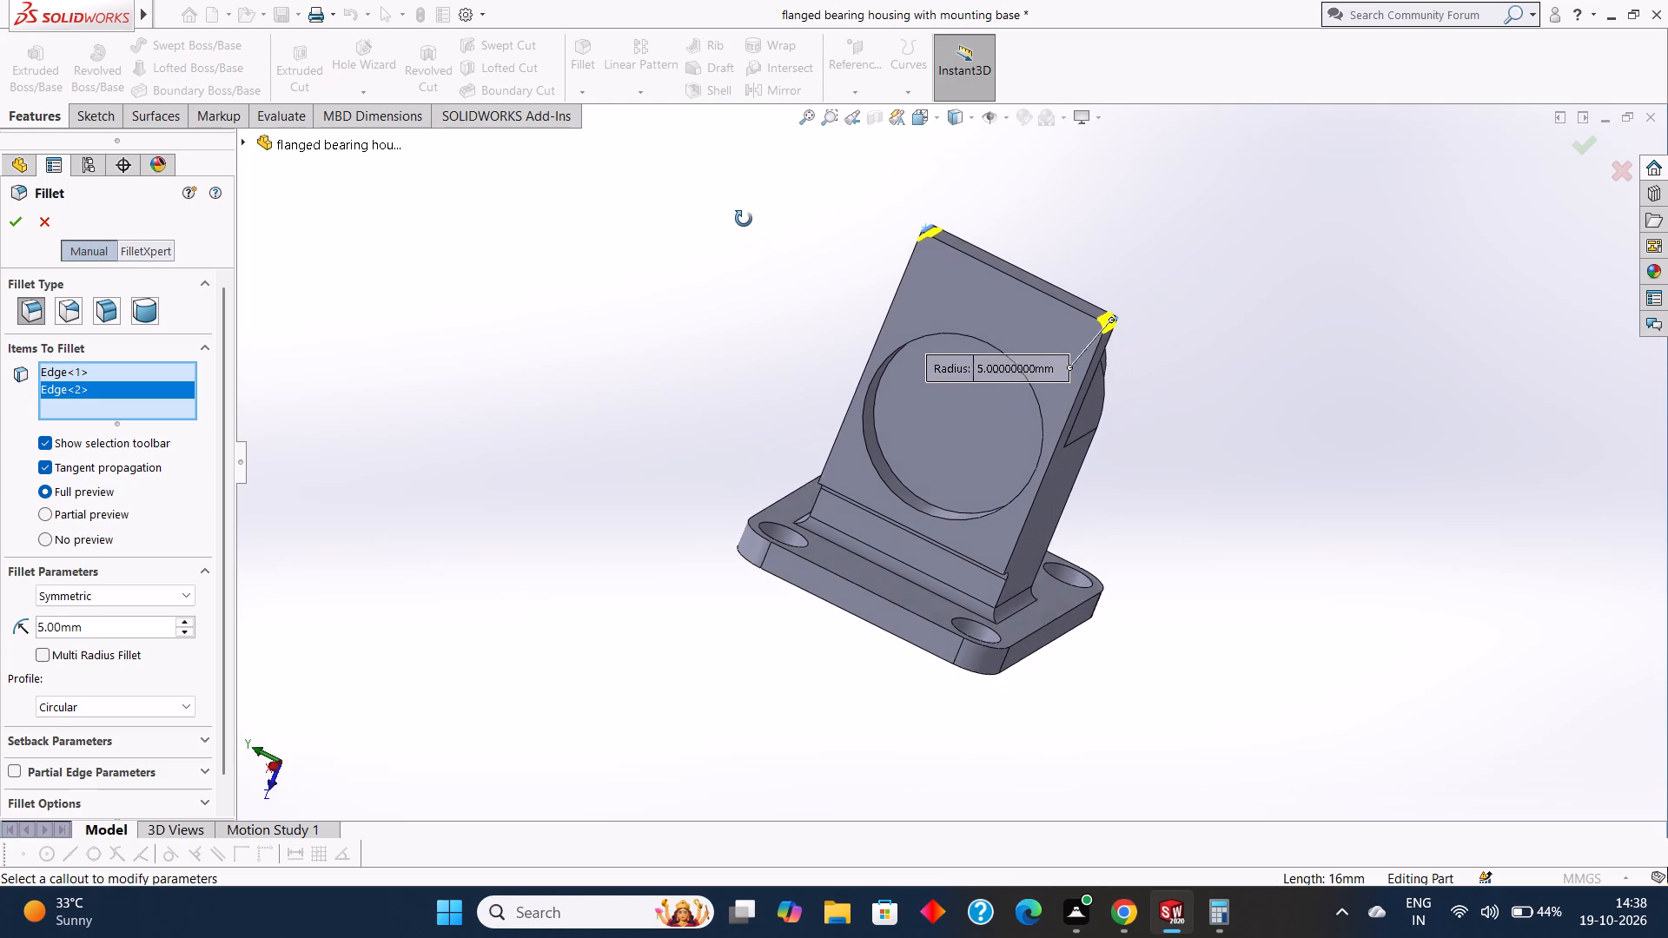
pyautogui.moveTo(744, 219); pyautogui.dragTo(738, 212, button='middle')
pyautogui.moveTo(767, 385); pyautogui.dragTo(752, 349, button='middle')
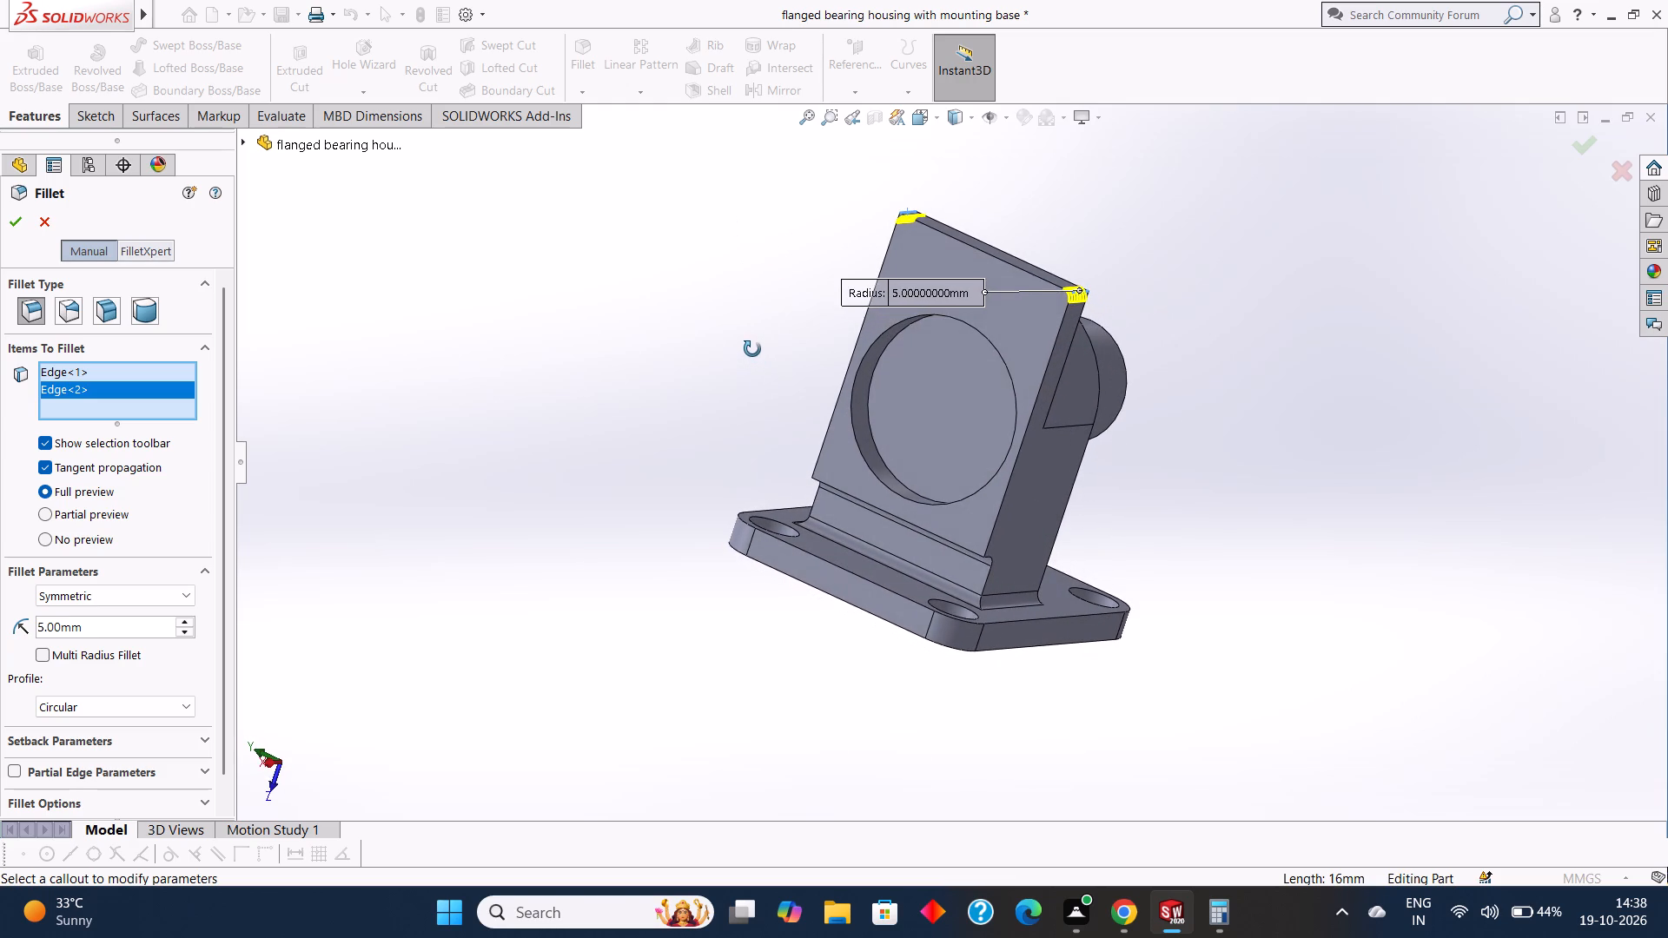
pyautogui.moveTo(752, 349); pyautogui.dragTo(655, 314, button='middle')
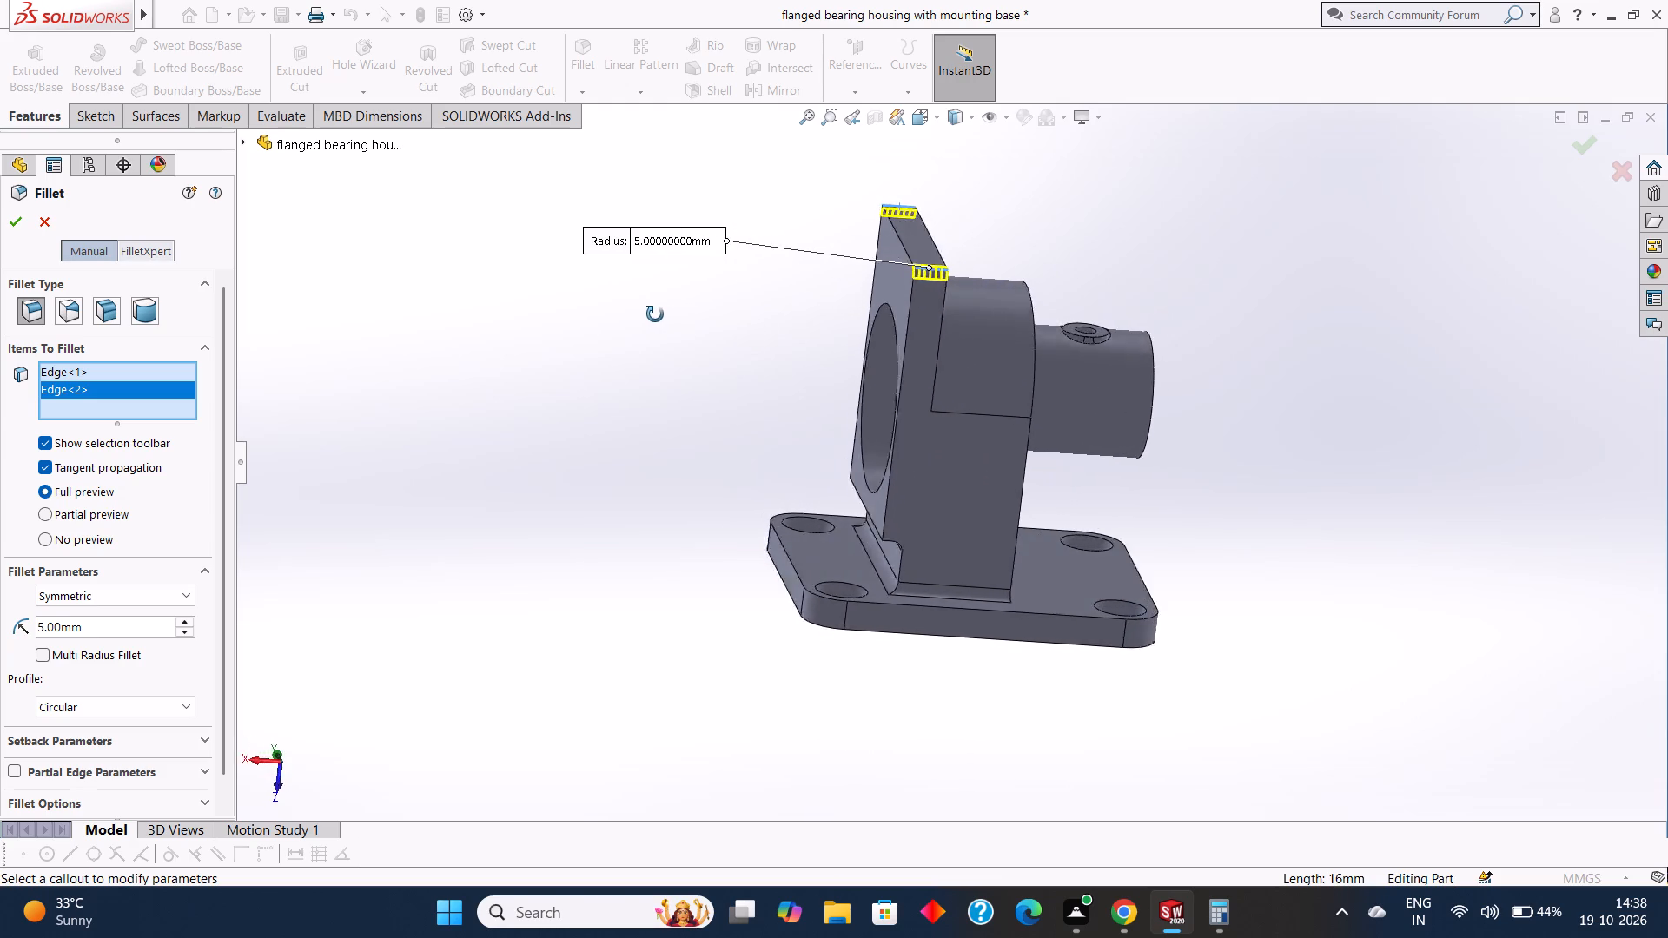
pyautogui.moveTo(655, 314); pyautogui.dragTo(579, 314, button='middle')
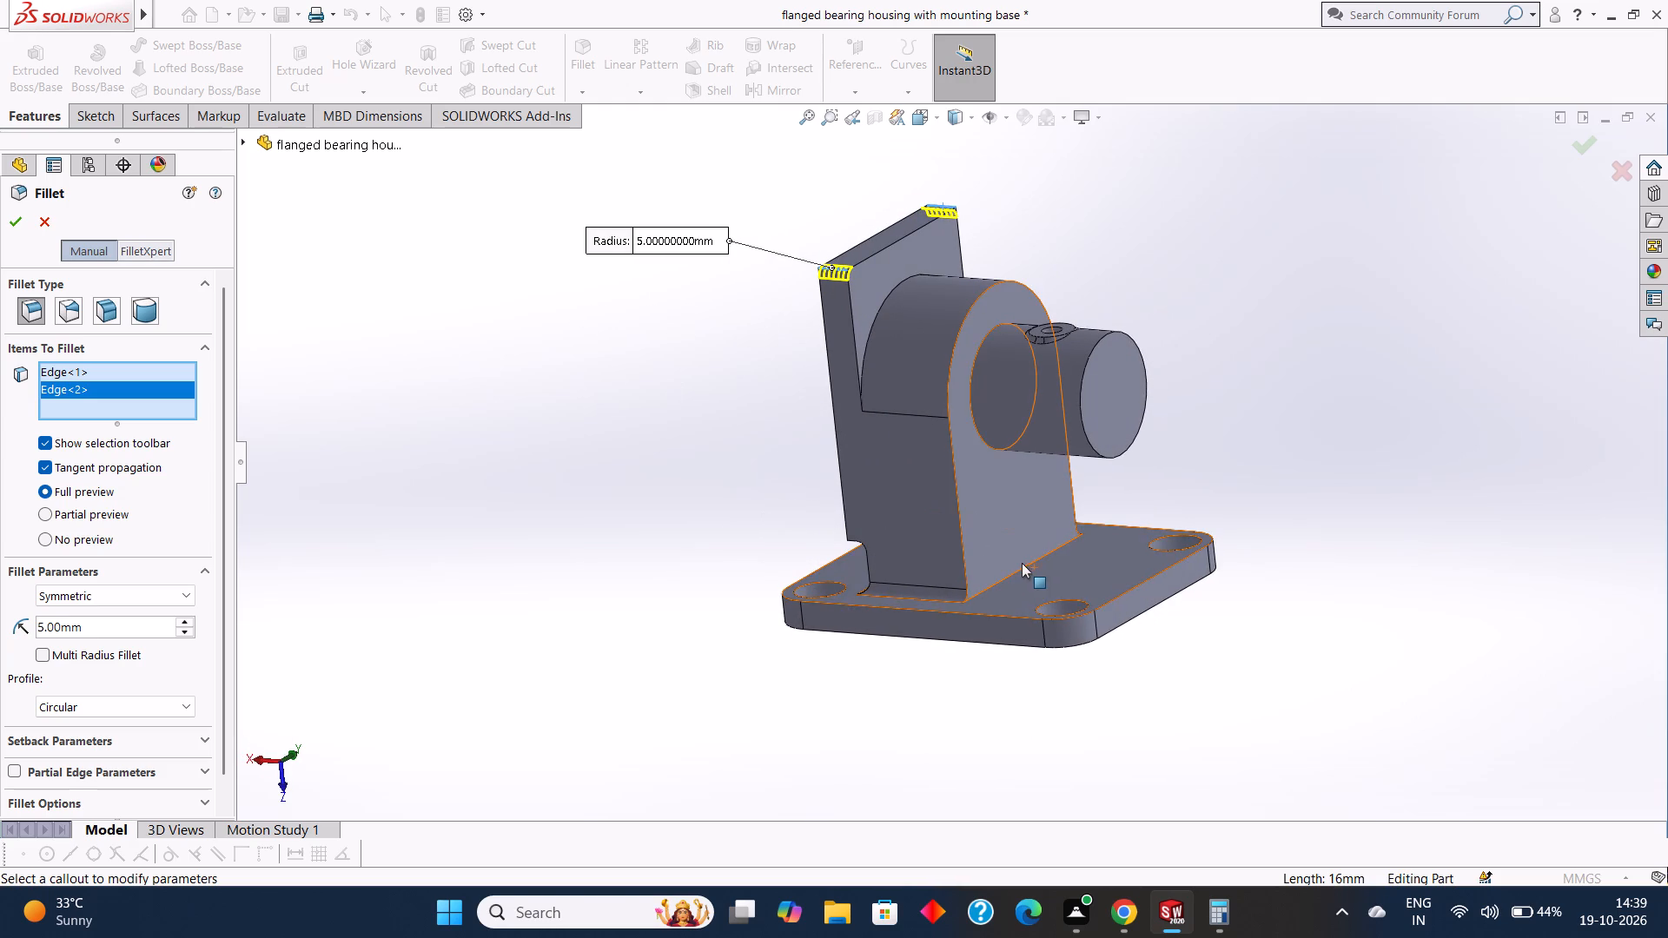
pyautogui.click(1020, 571)
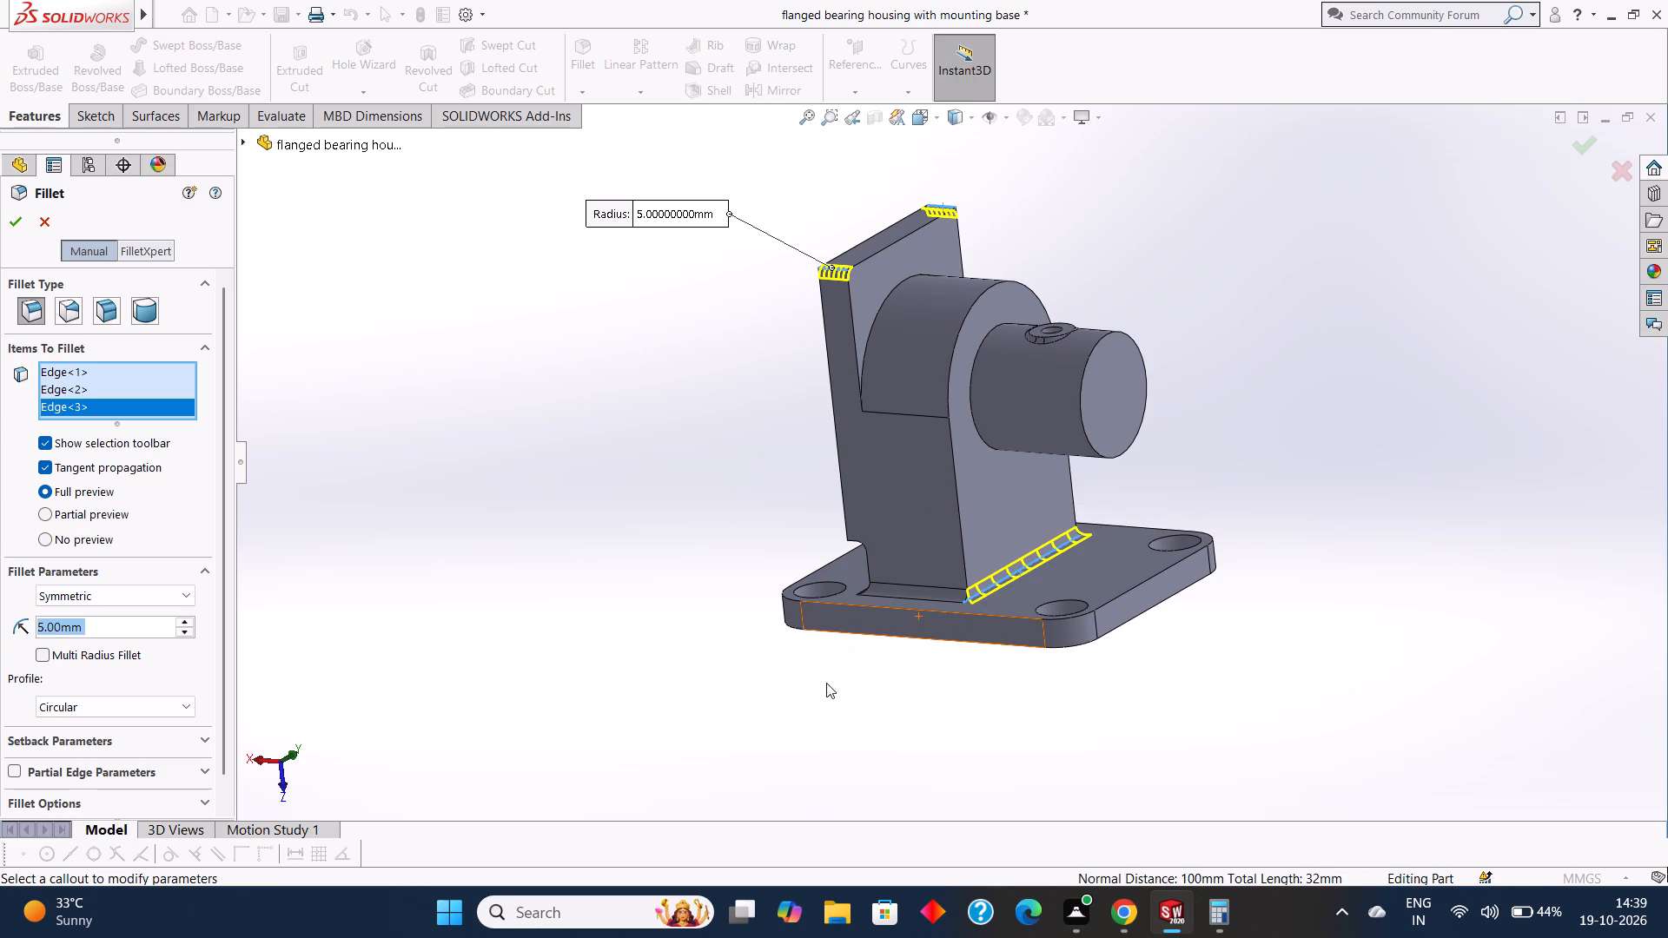
pyautogui.moveTo(826, 683); pyautogui.dragTo(679, 723, button='middle')
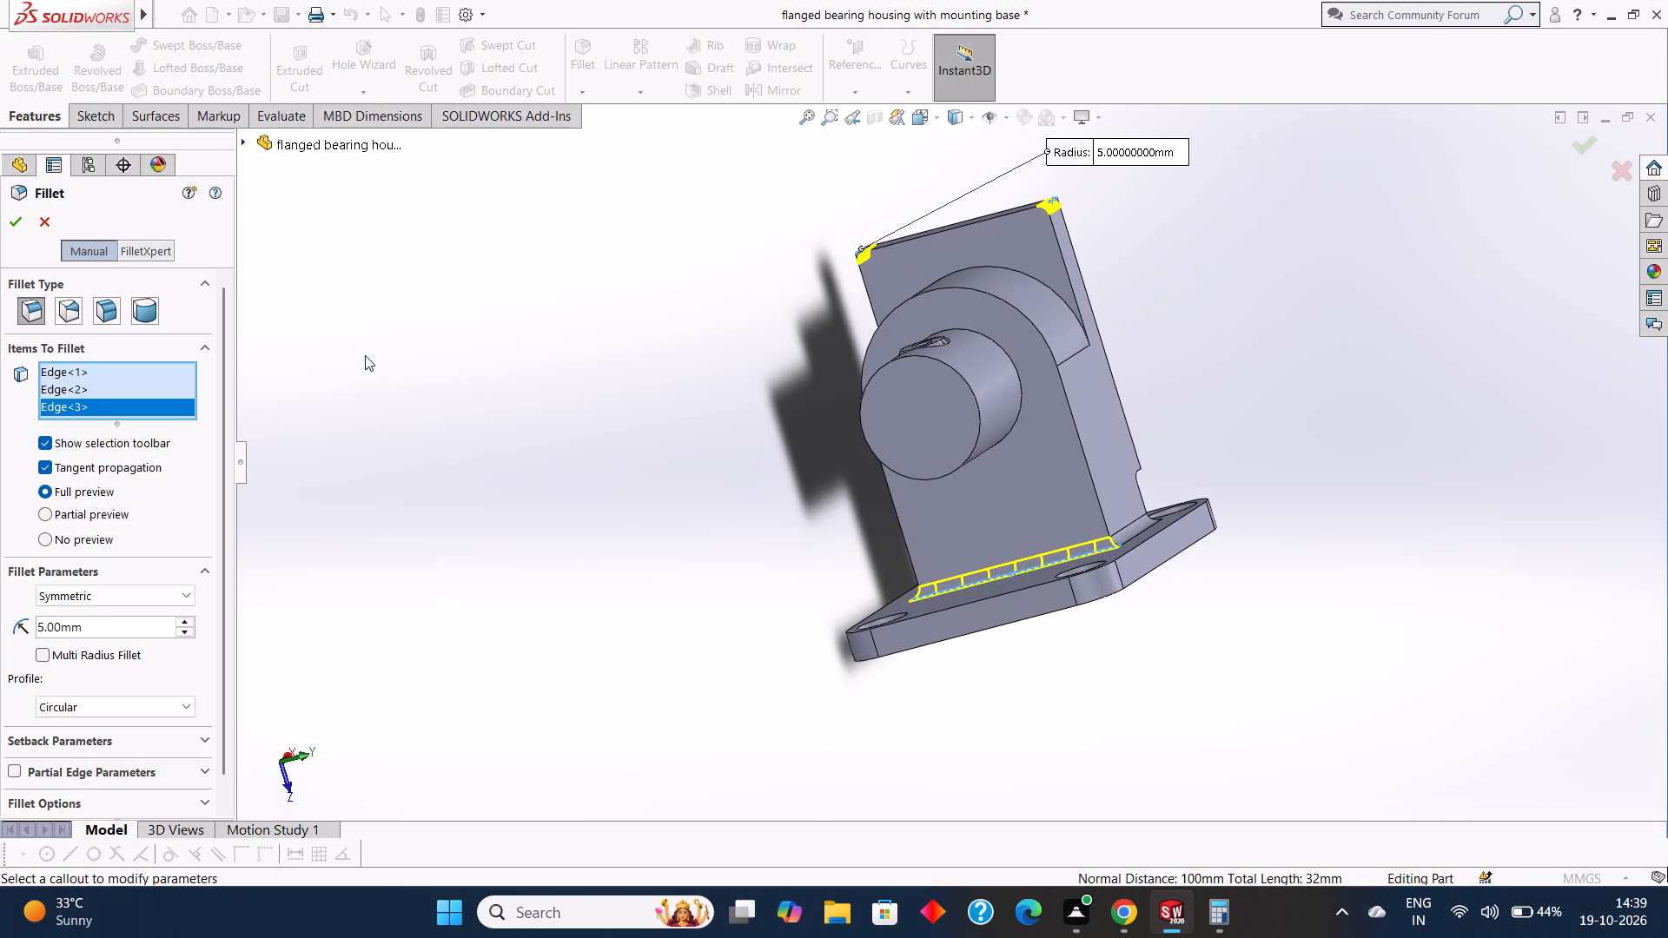
pyautogui.click(19, 220)
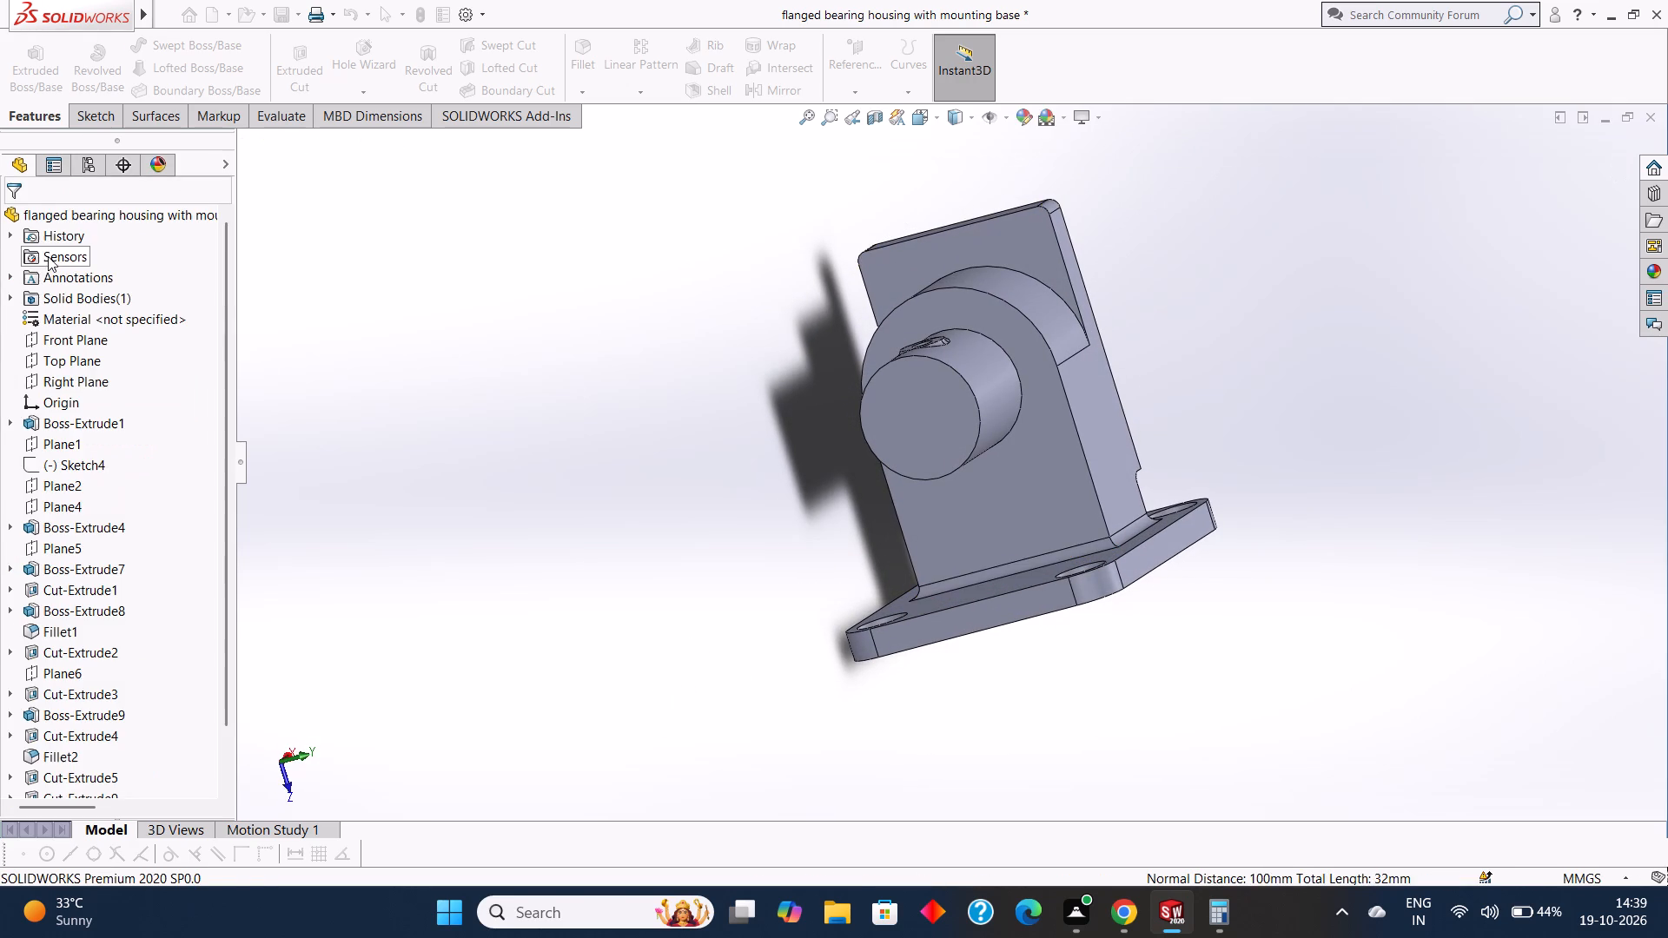
pyautogui.click(616, 419)
# Apply a 5 mm fillet to the arched outer edge of the housing face that carries the cylindrical boss, with tangent propagation.
pyautogui.moveTo(635, 417); pyautogui.dragTo(897, 459, button='middle')
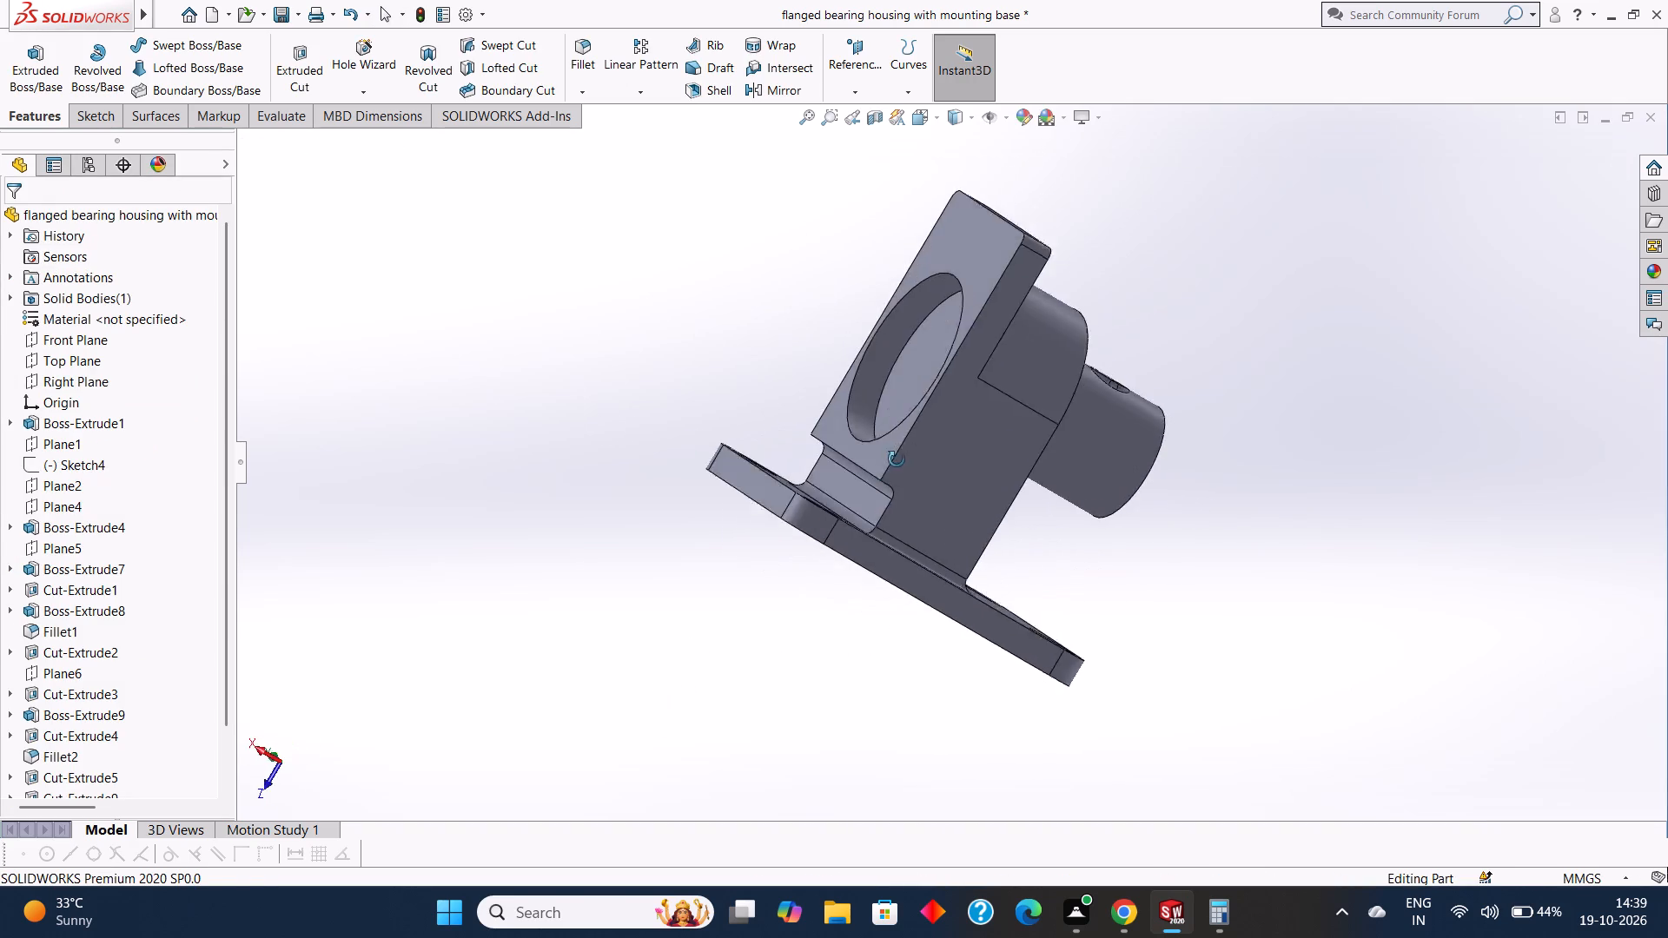
pyautogui.moveTo(897, 459); pyautogui.dragTo(786, 465, button='middle')
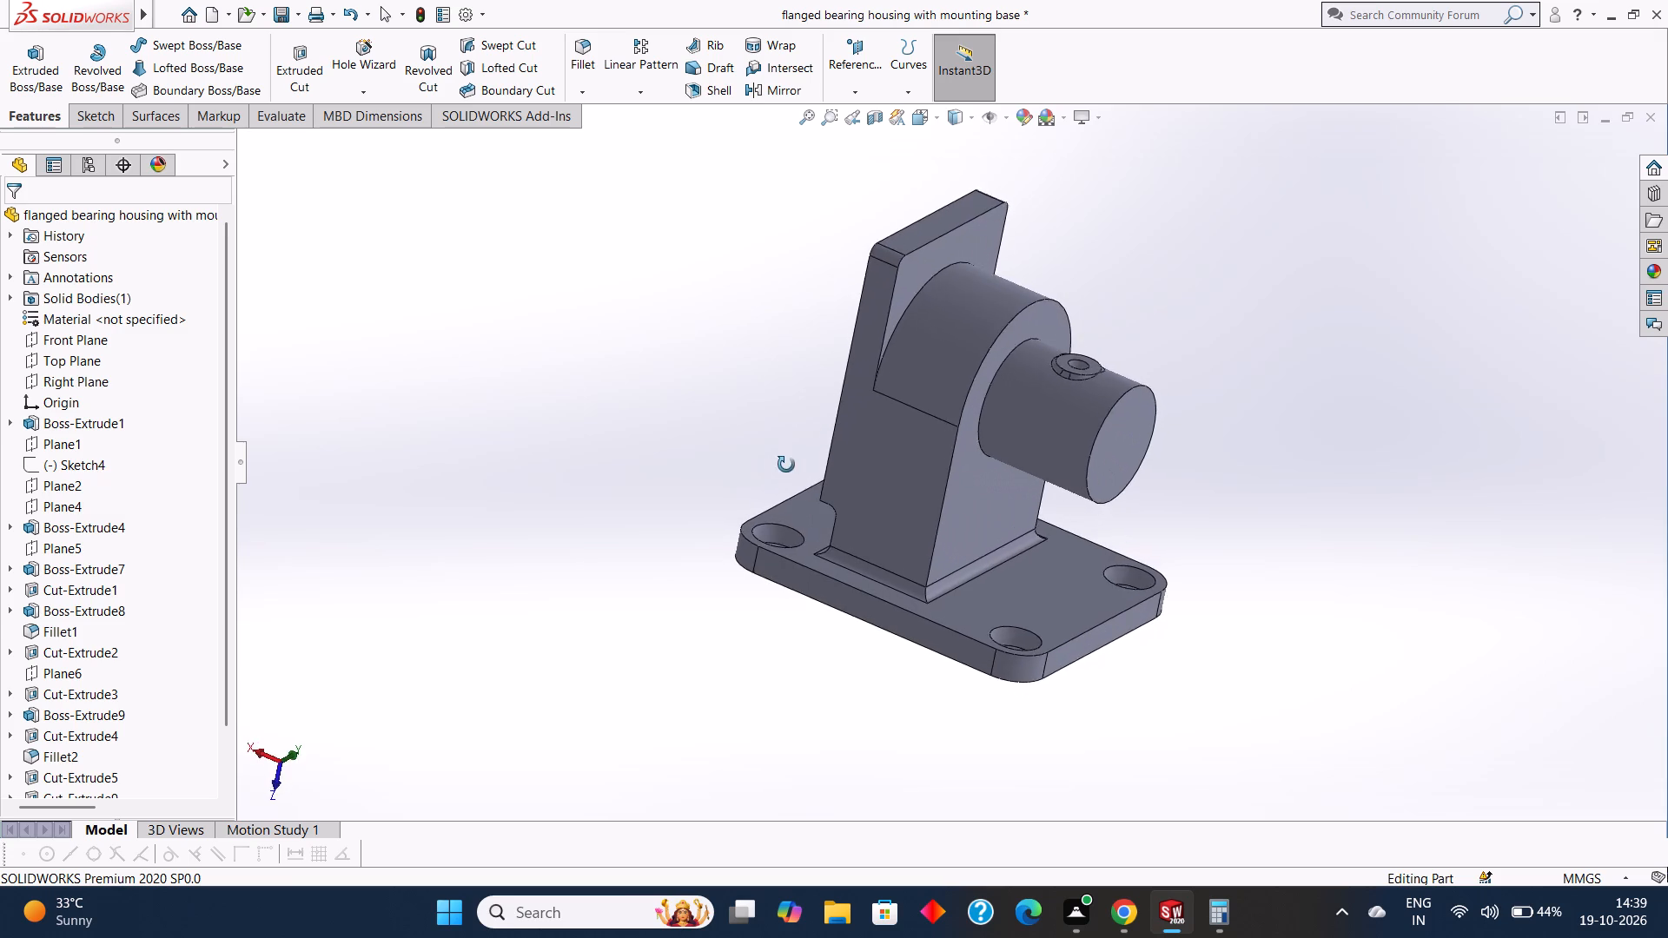
pyautogui.moveTo(786, 465); pyautogui.dragTo(763, 464, button='middle')
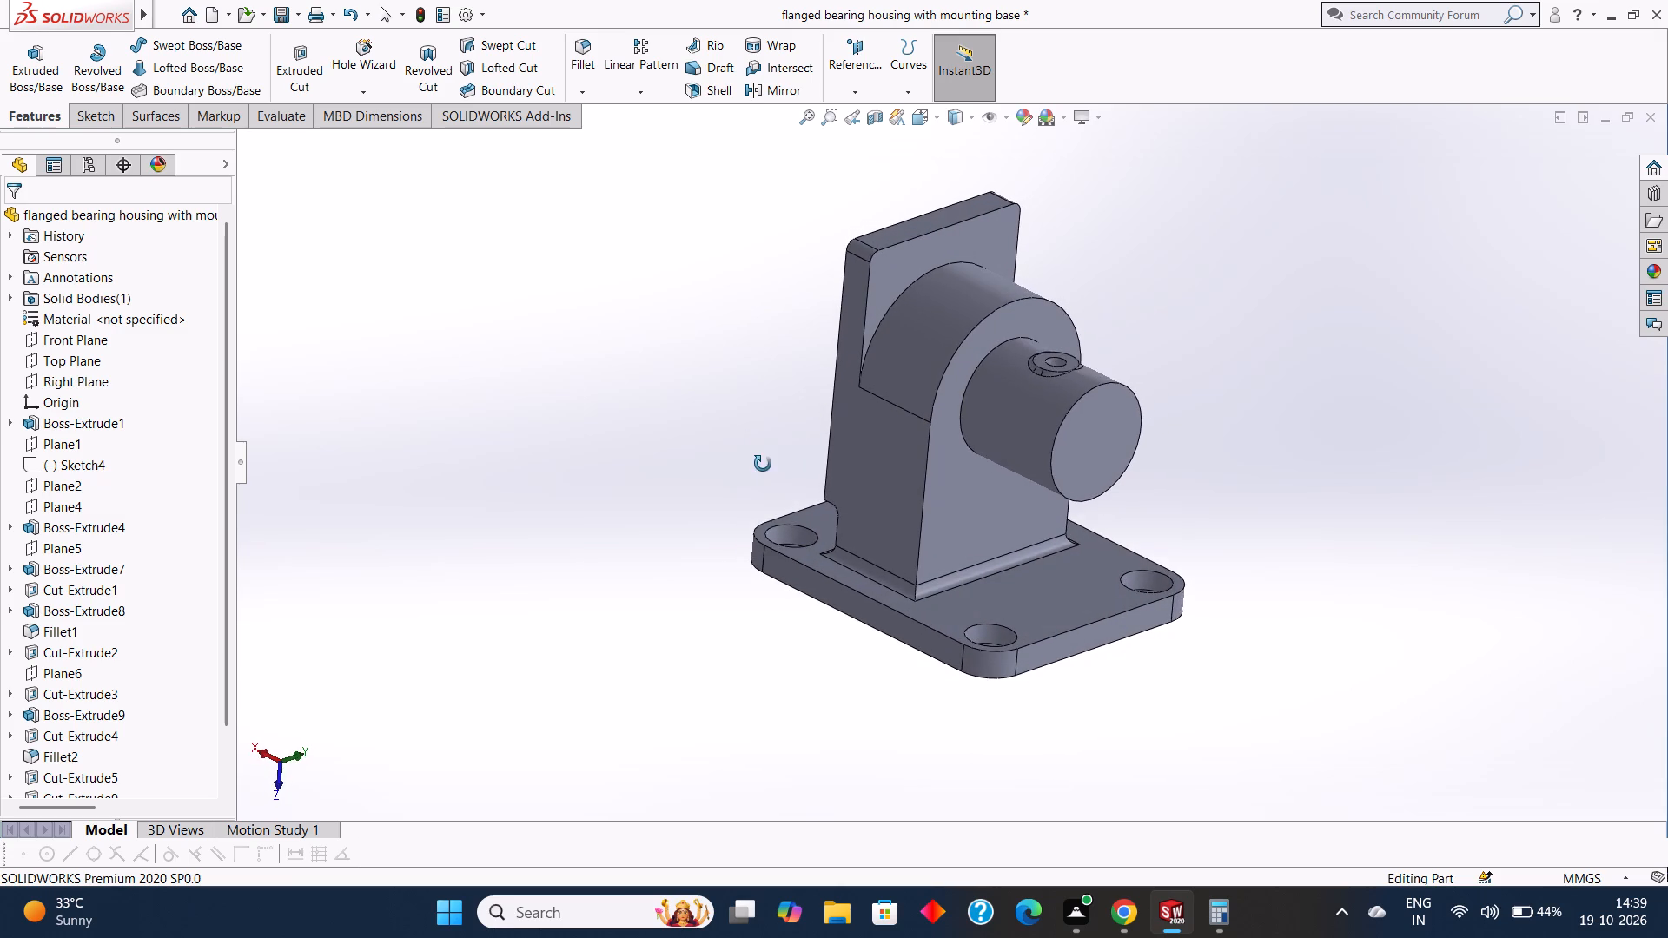
pyautogui.moveTo(763, 464); pyautogui.dragTo(798, 438, button='middle')
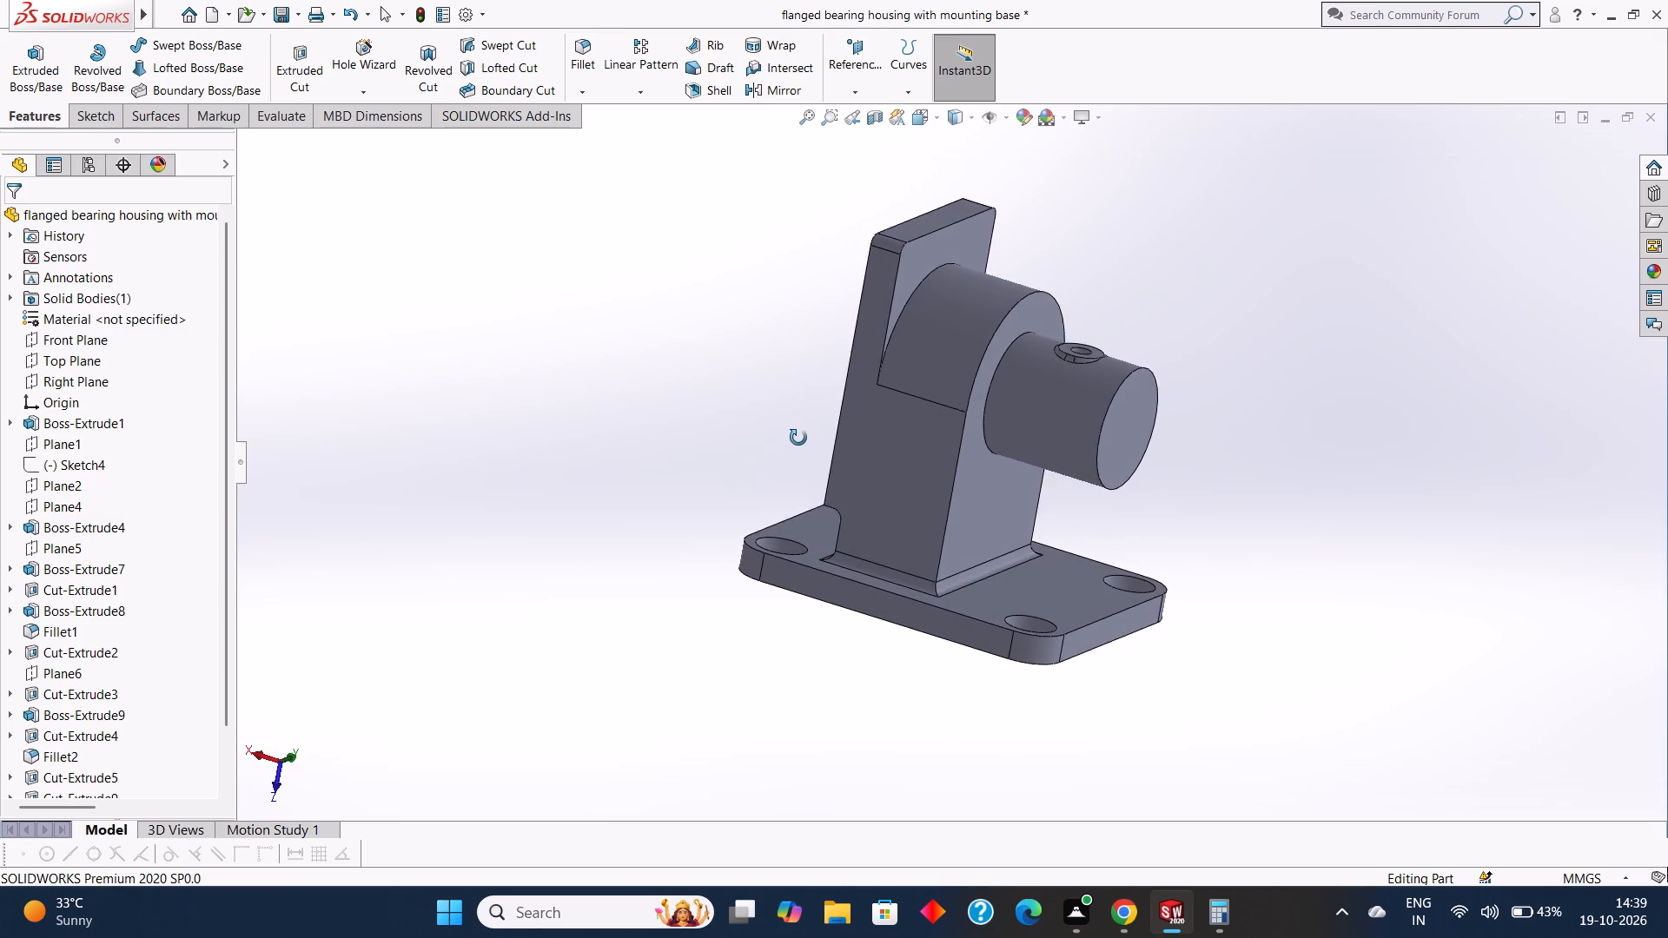
pyautogui.moveTo(798, 438); pyautogui.dragTo(877, 433, button='middle')
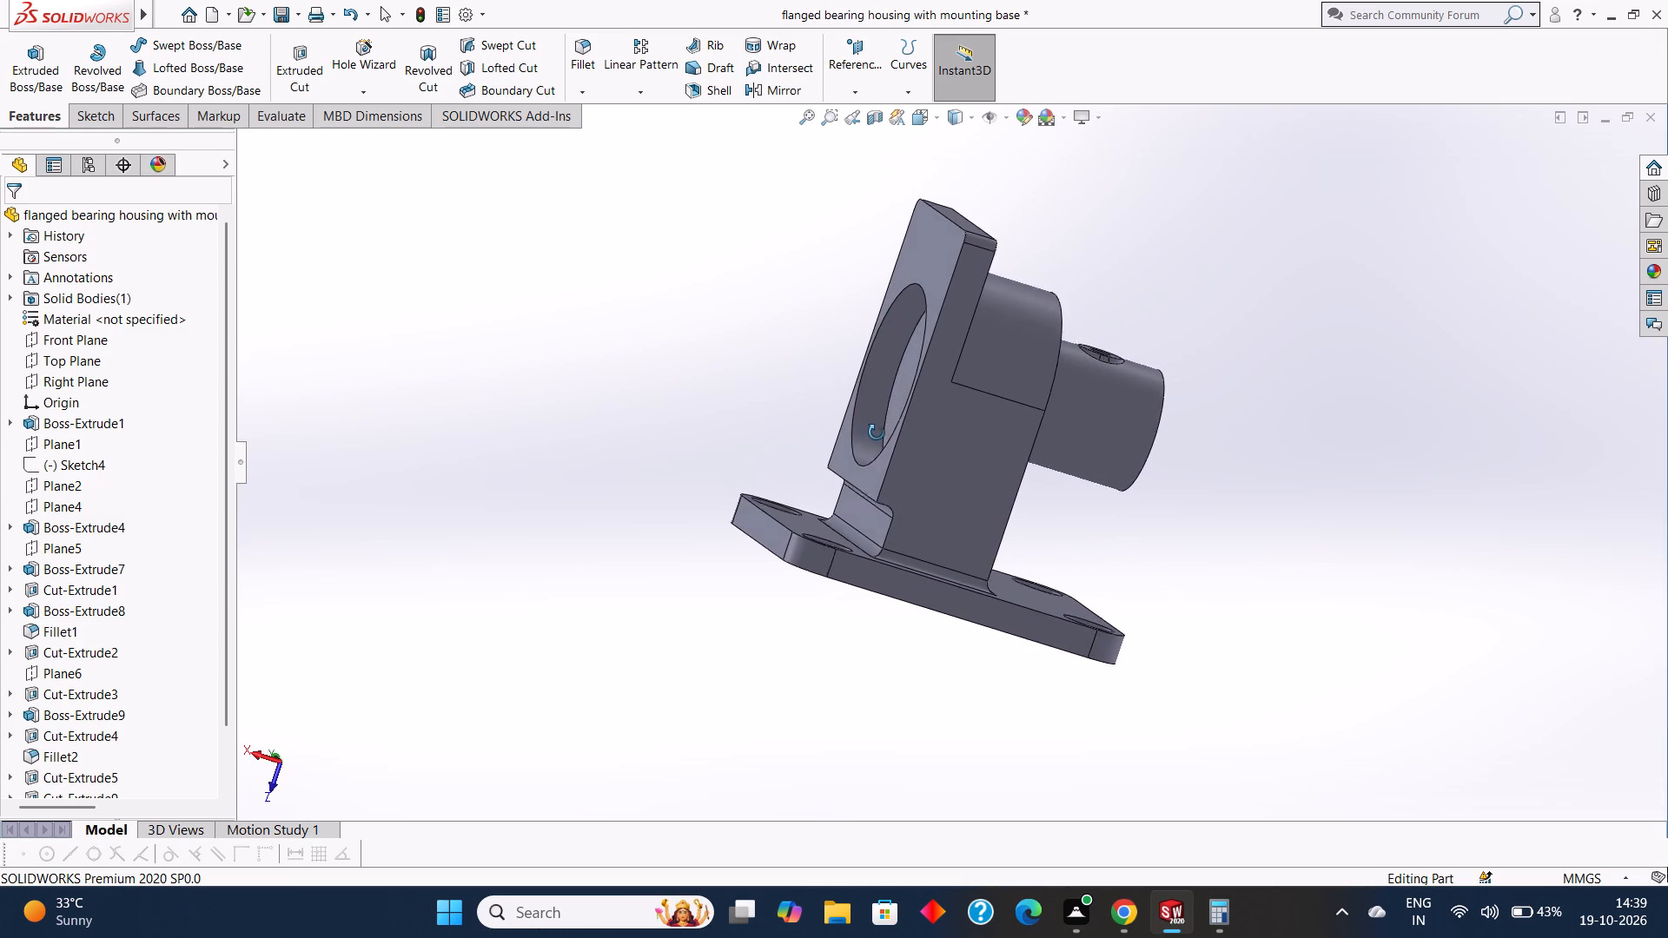
pyautogui.moveTo(877, 433); pyautogui.dragTo(698, 420, button='middle')
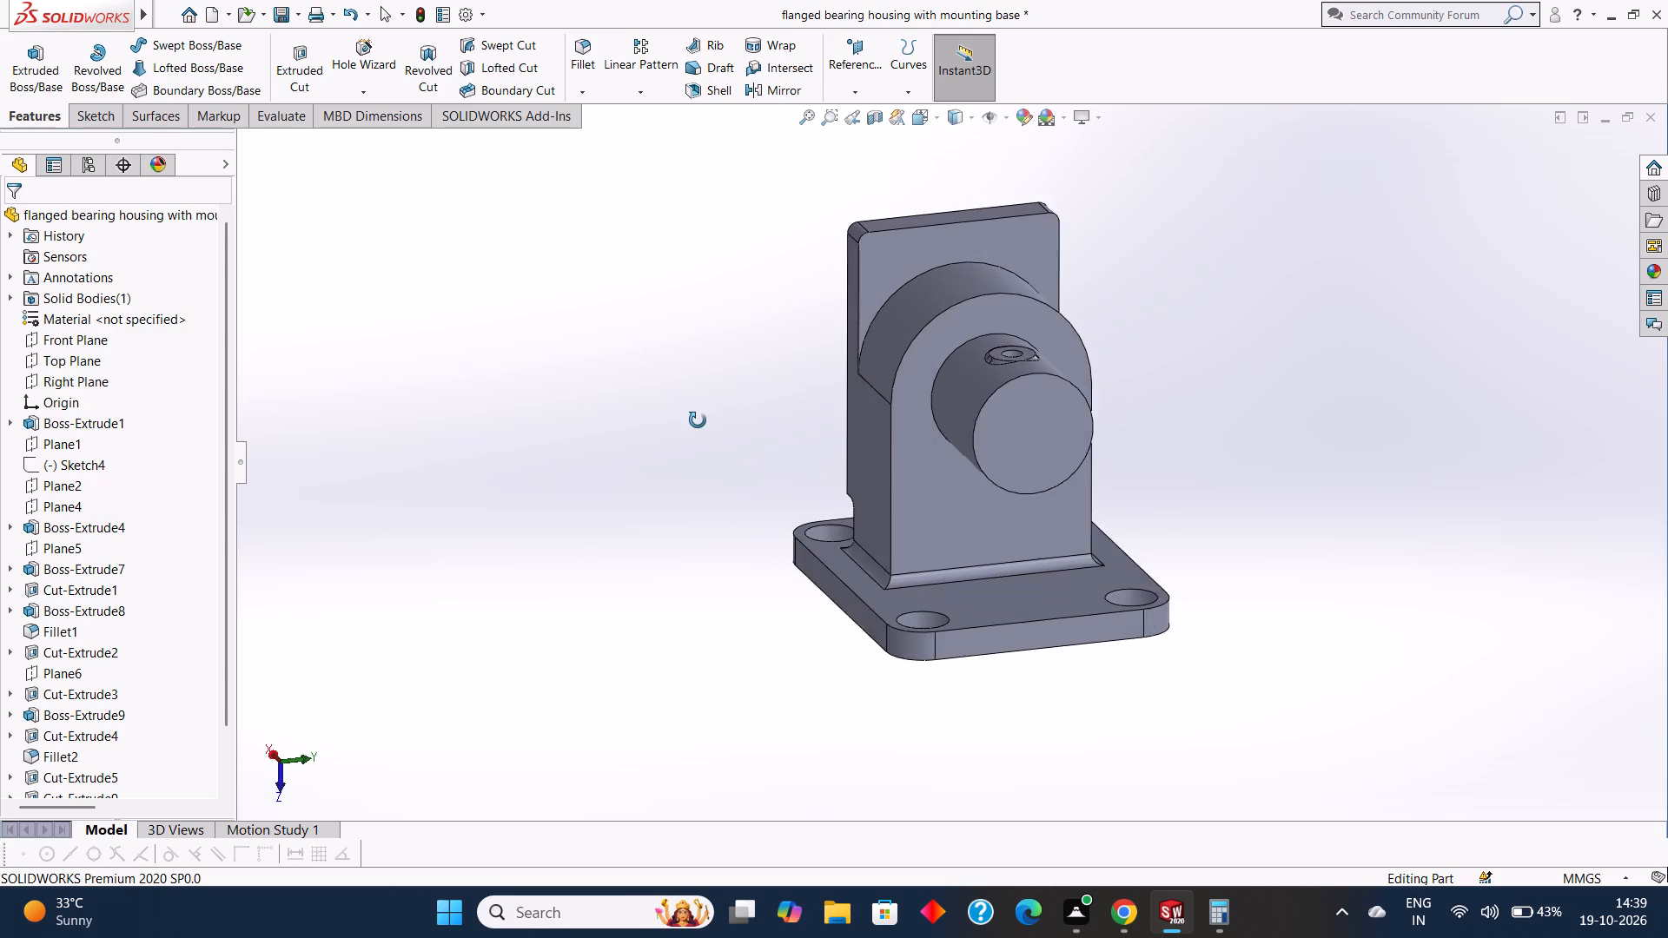
pyautogui.moveTo(698, 420); pyautogui.dragTo(733, 478, button='middle')
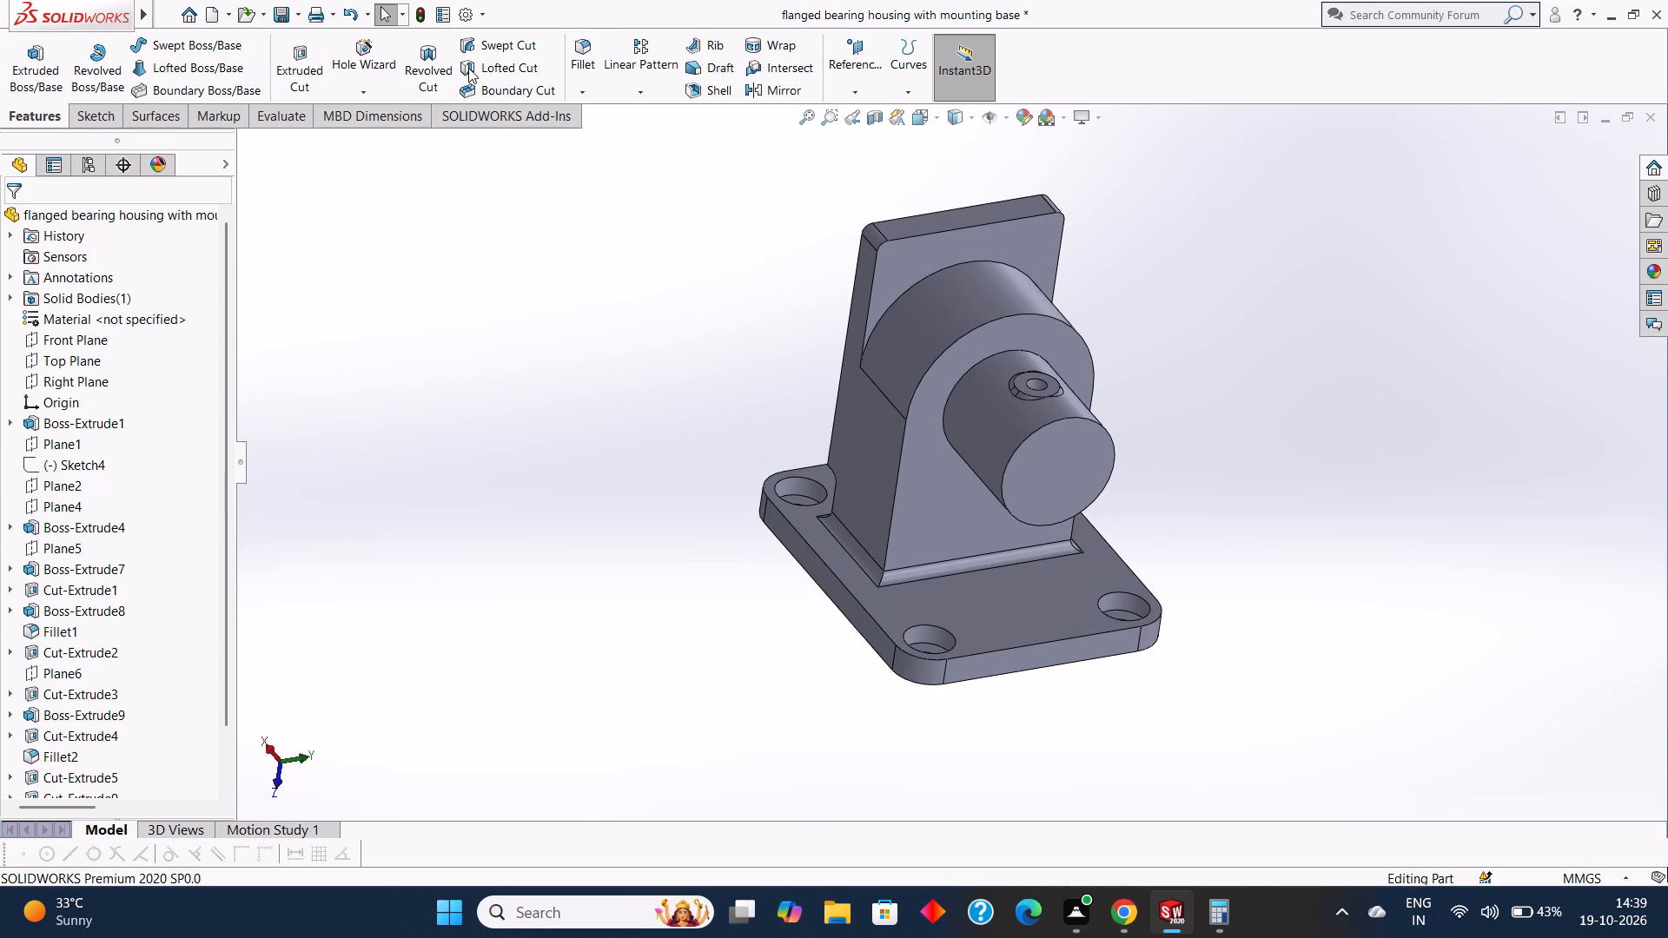
pyautogui.click(592, 93)
pyautogui.click(592, 108)
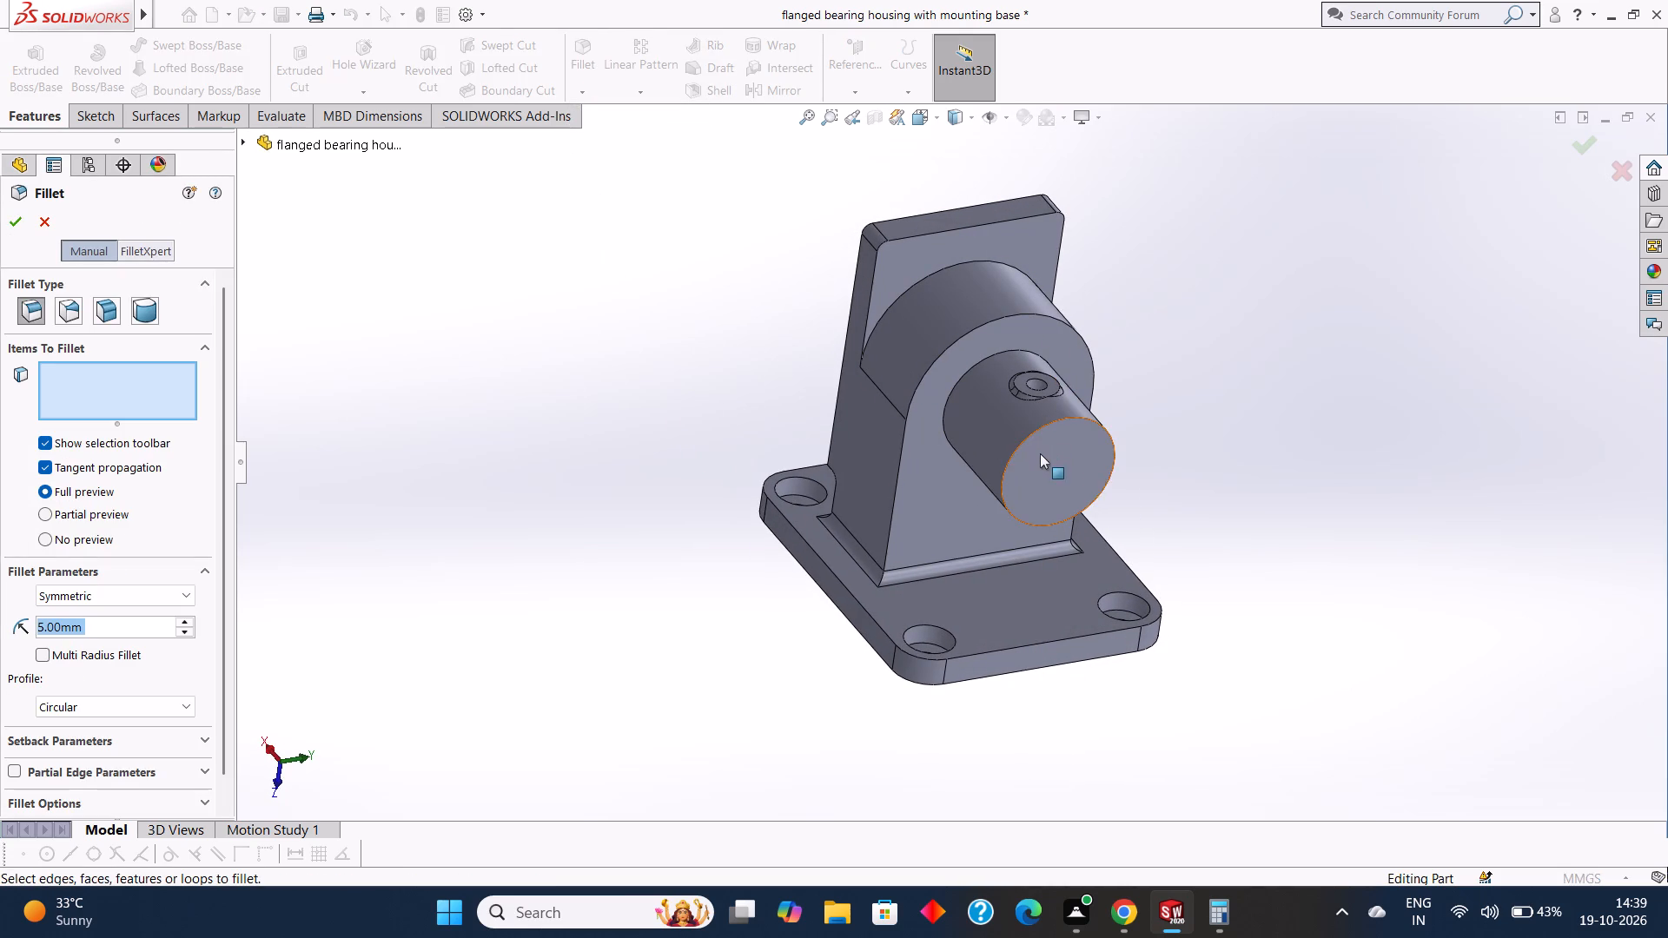
pyautogui.click(1003, 318)
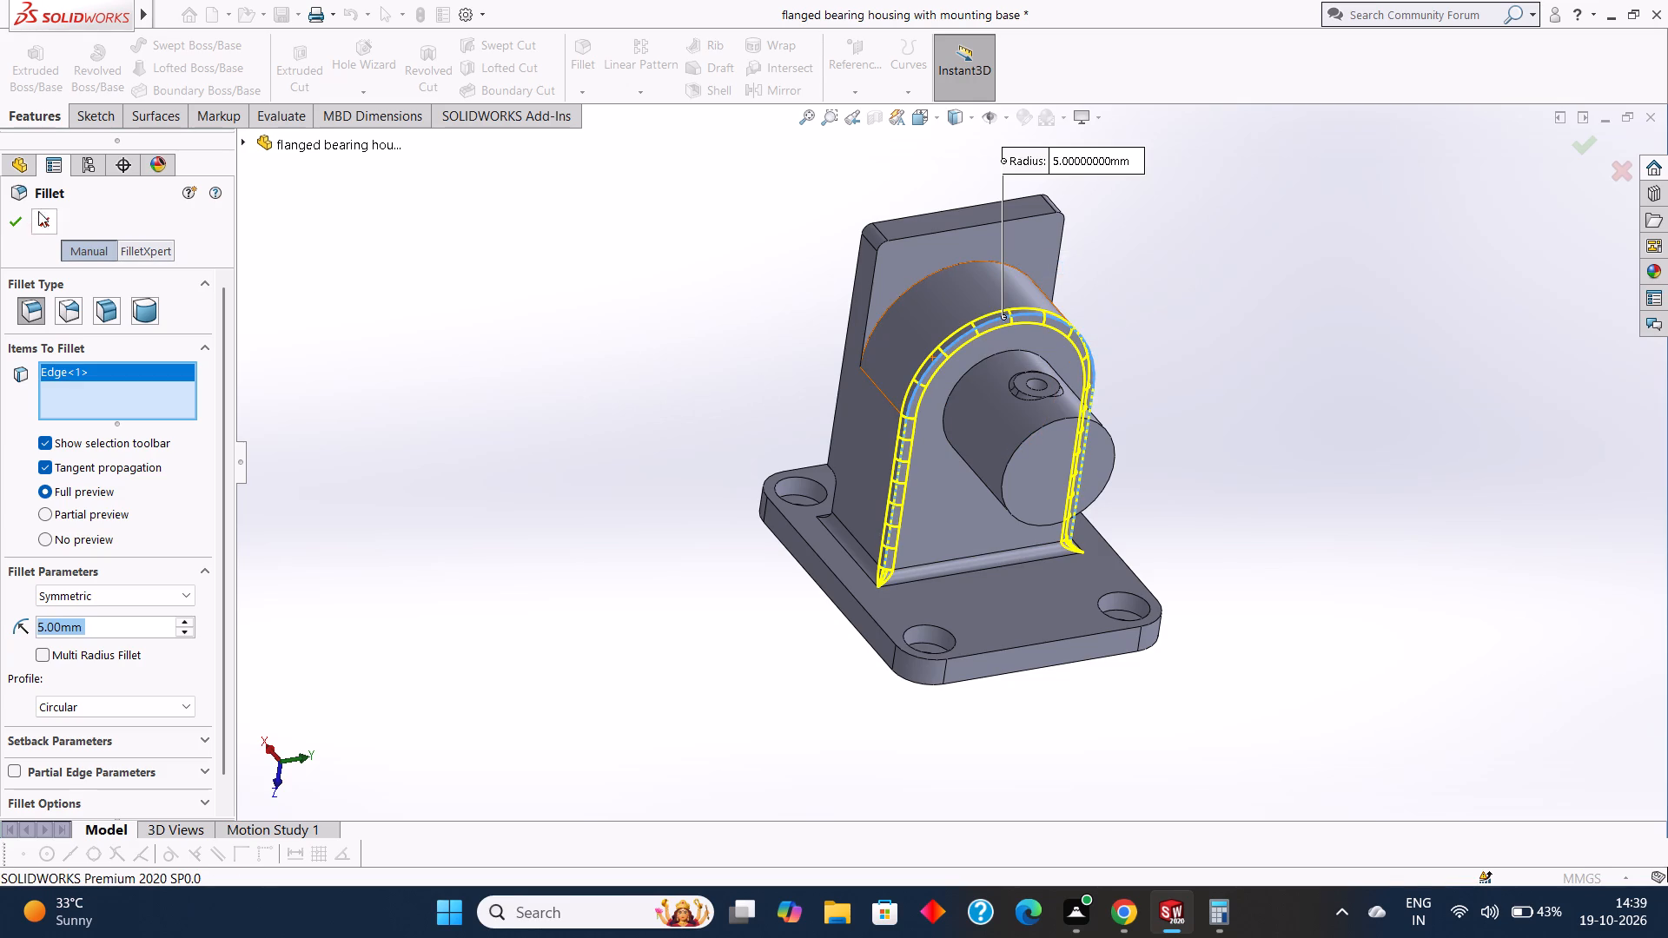
pyautogui.click(13, 221)
pyautogui.click(540, 299)
# Save the bearing housing part.
pyautogui.moveTo(544, 299); pyautogui.dragTo(670, 403, button='middle')
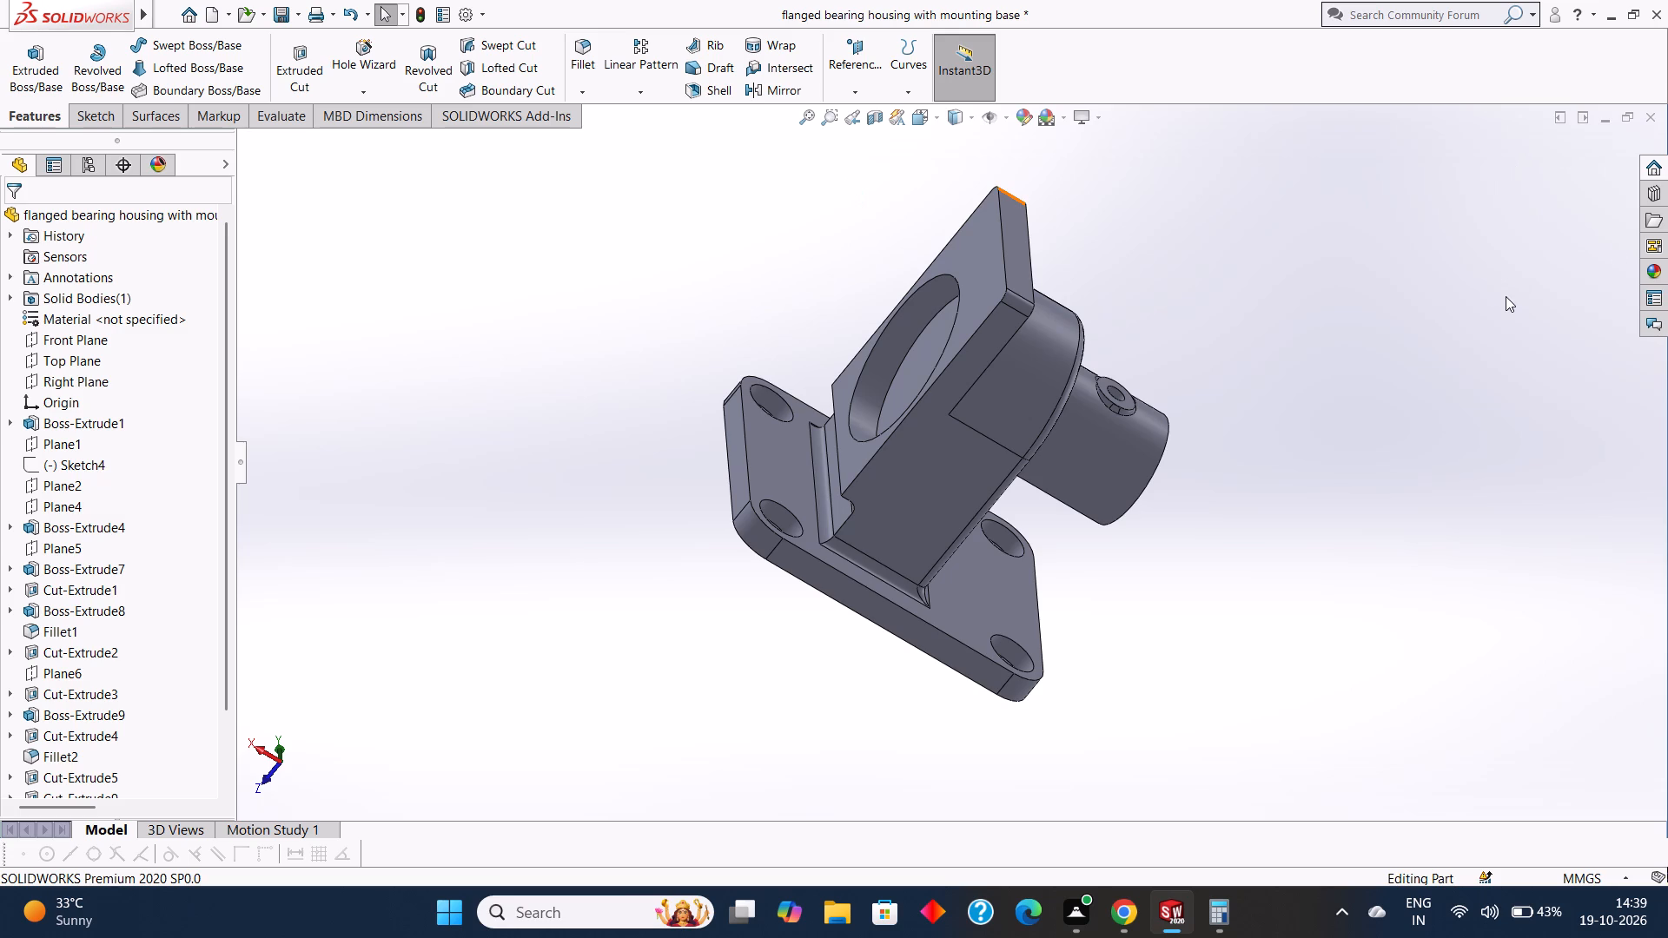
pyautogui.hotkey('ctrl', 's')
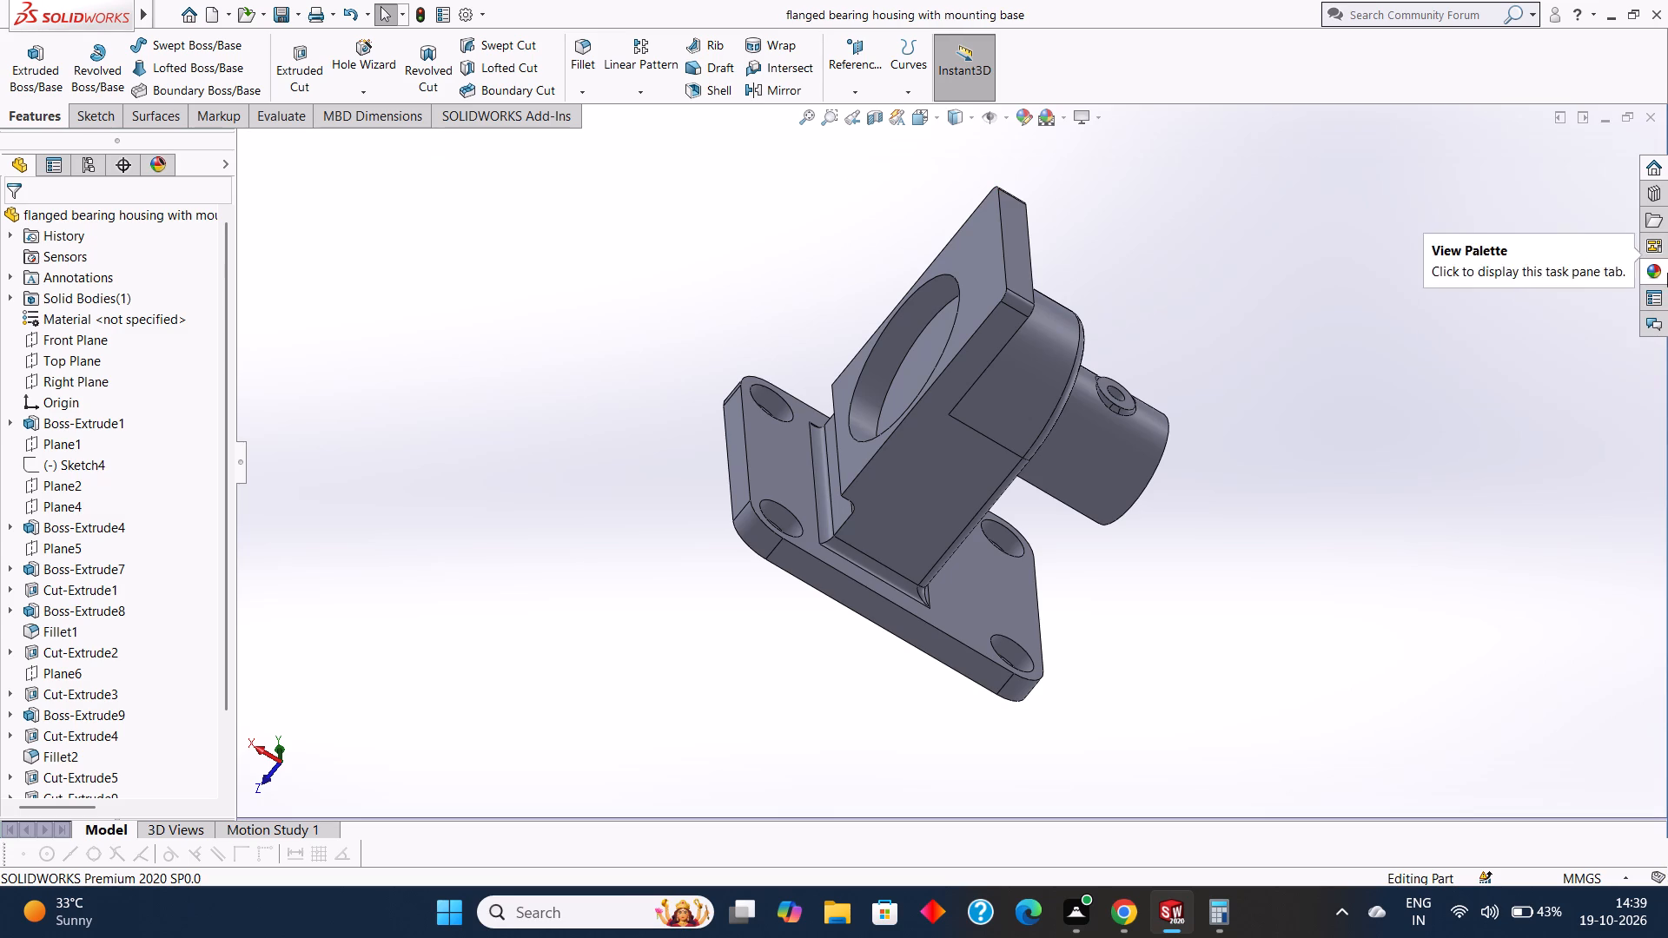
# Apply the Blue appearance from the Solid category to the entire housing body.
pyautogui.click(1648, 267)
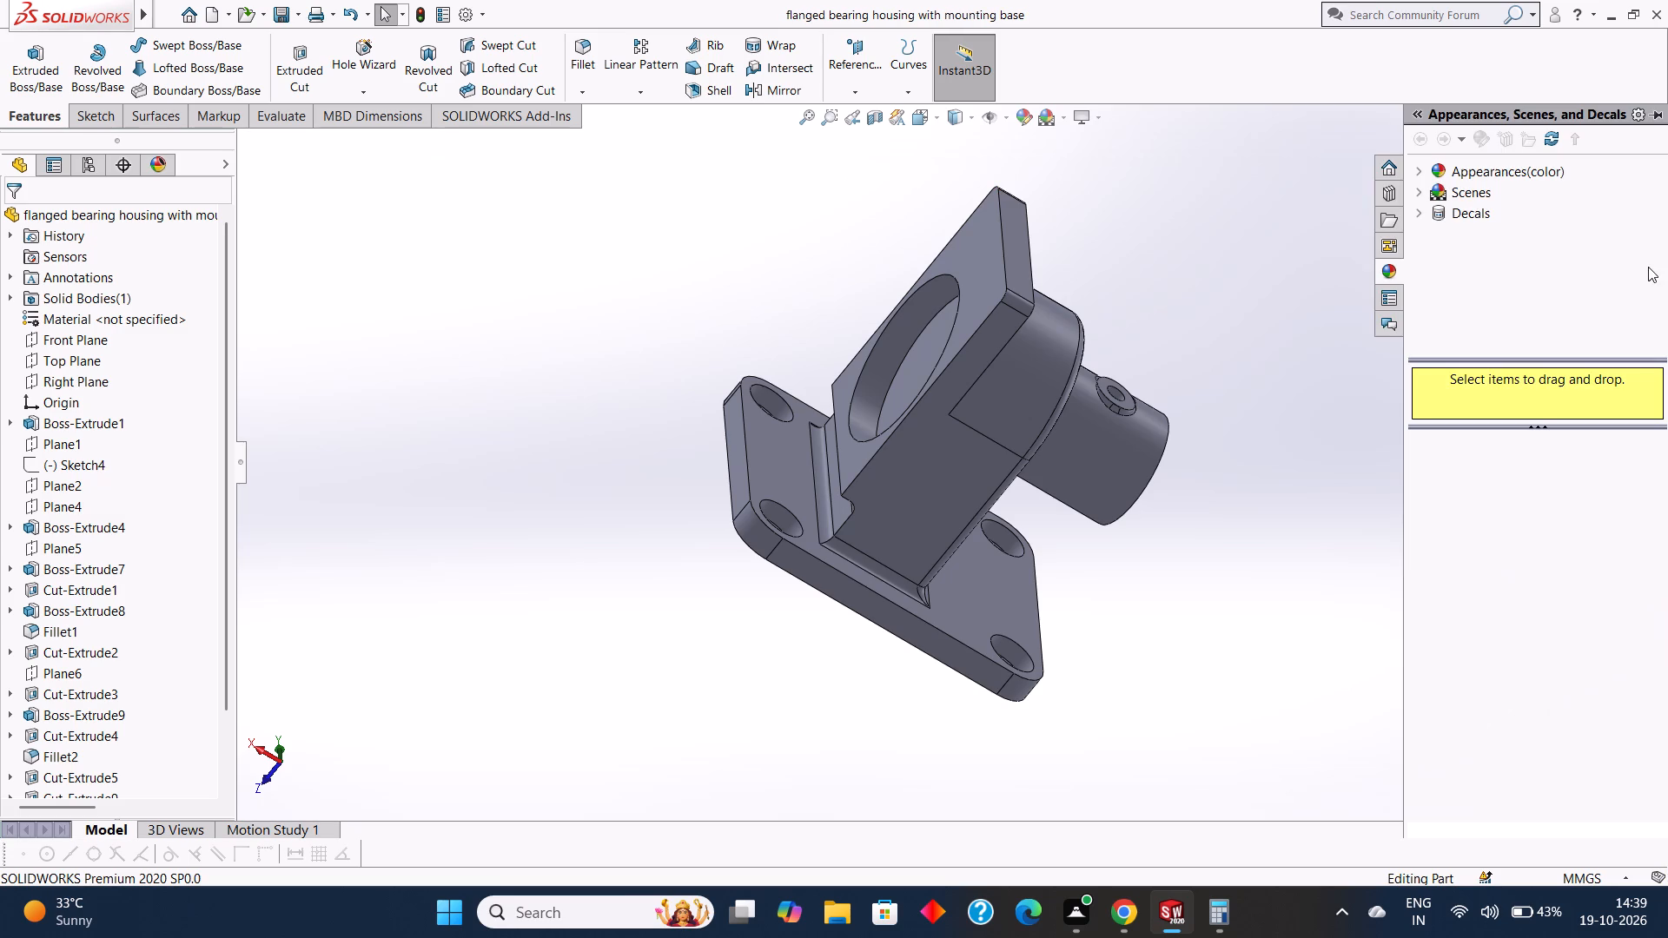
pyautogui.click(1420, 168)
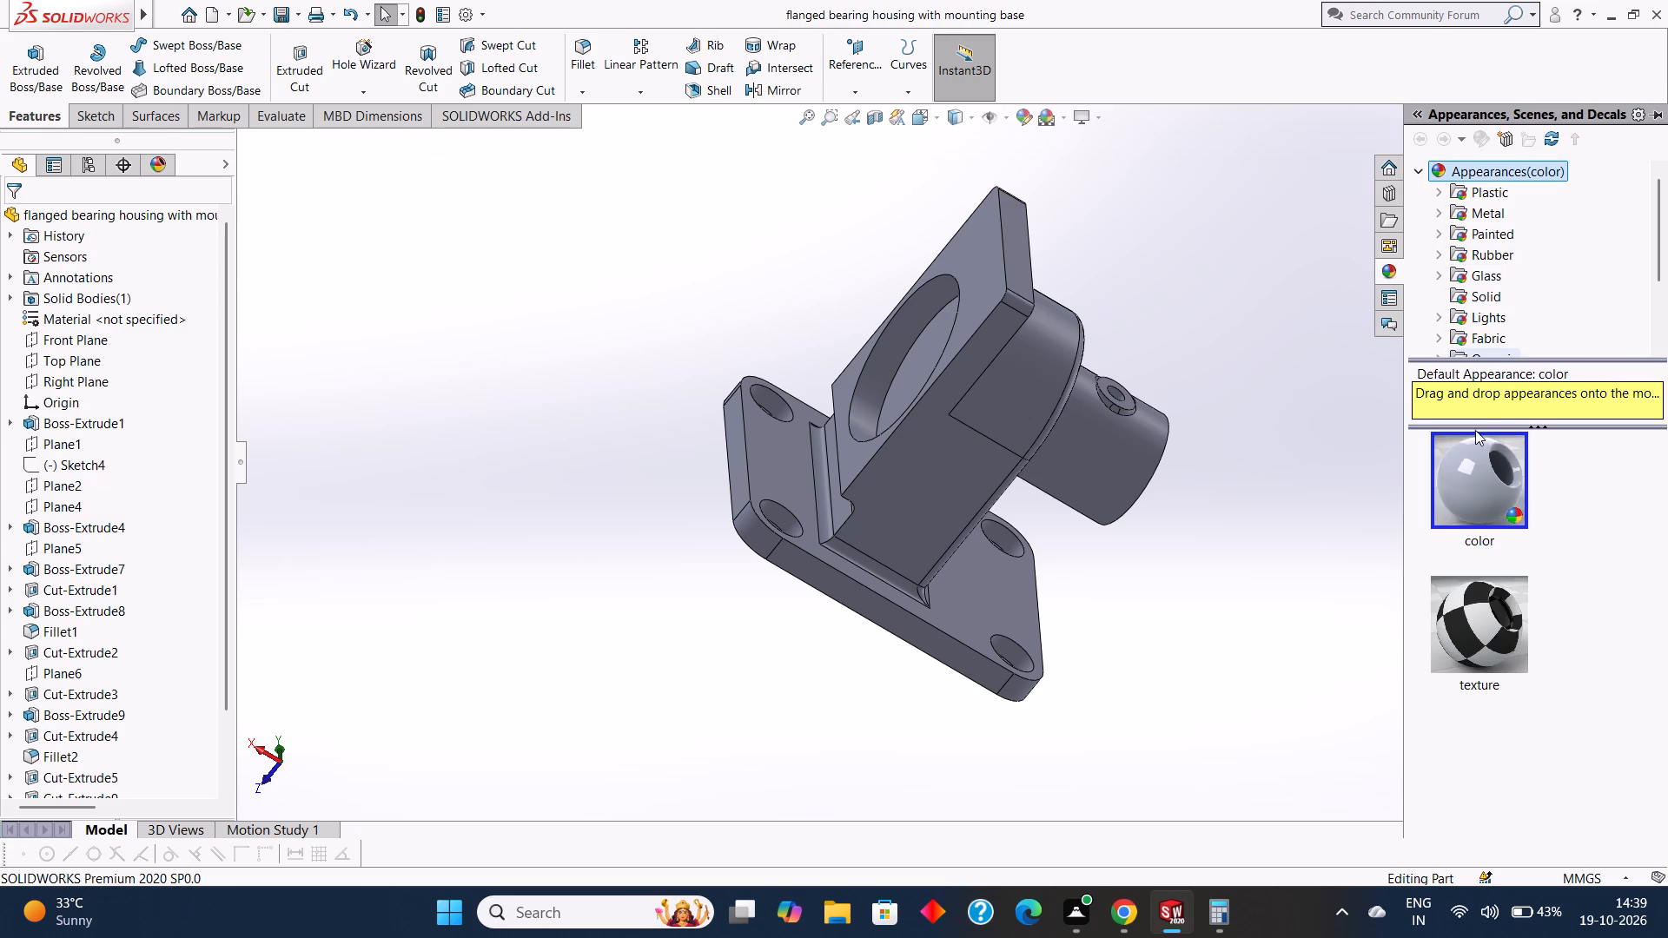
pyautogui.click(1477, 288)
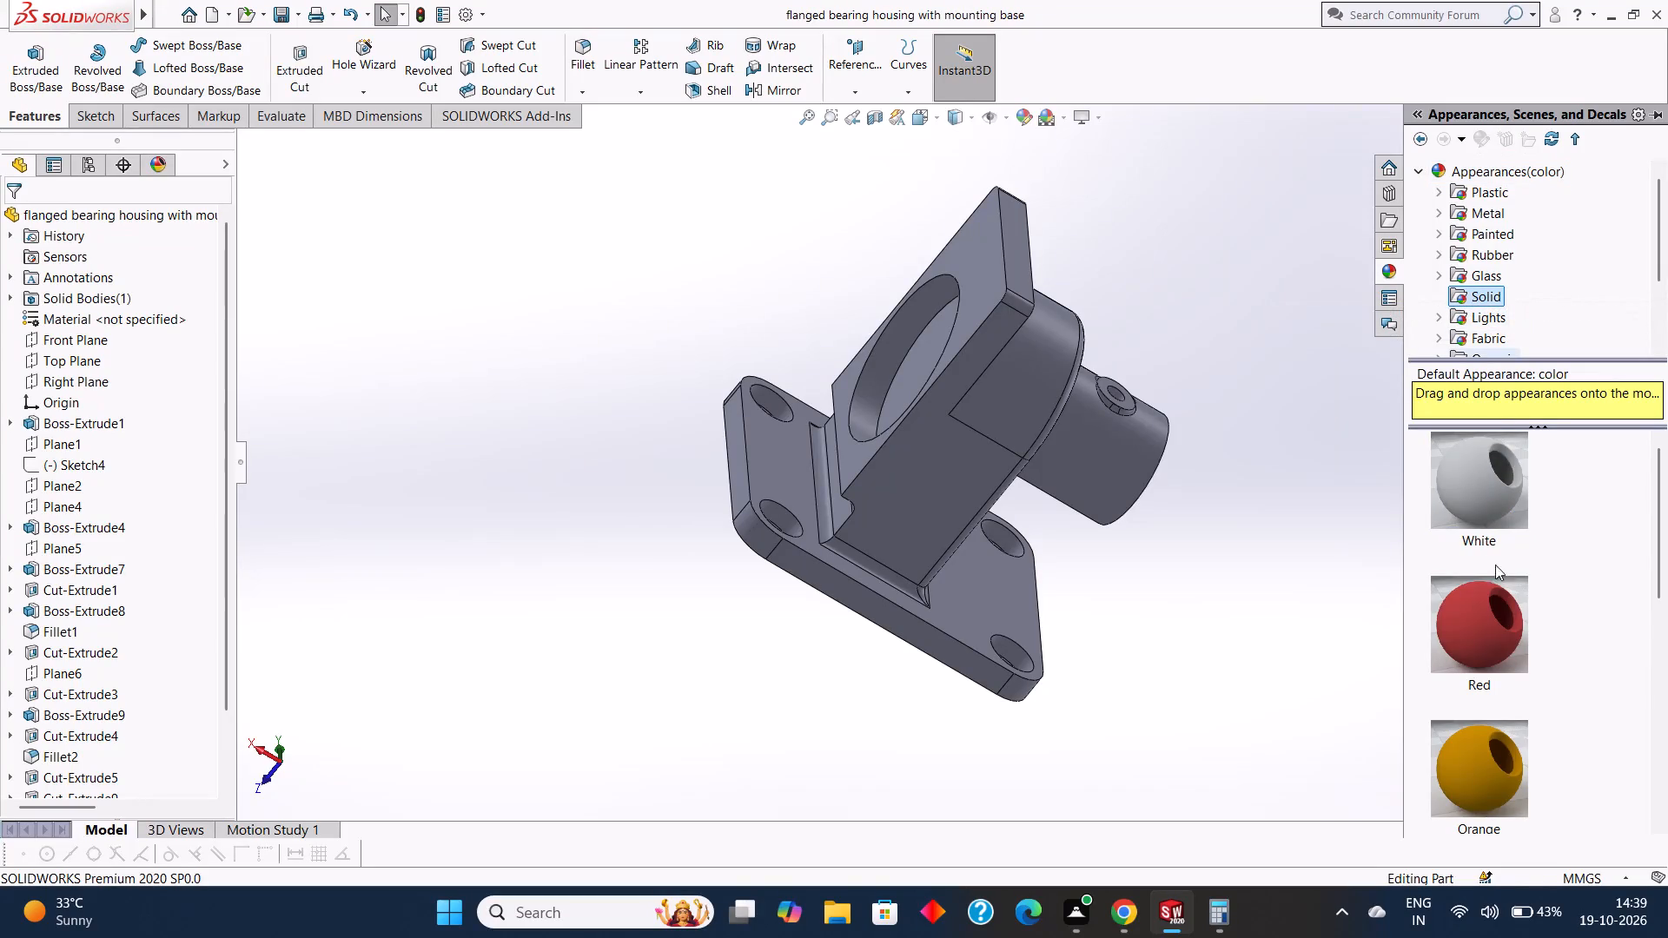
pyautogui.scroll(-3, 1559, 577)
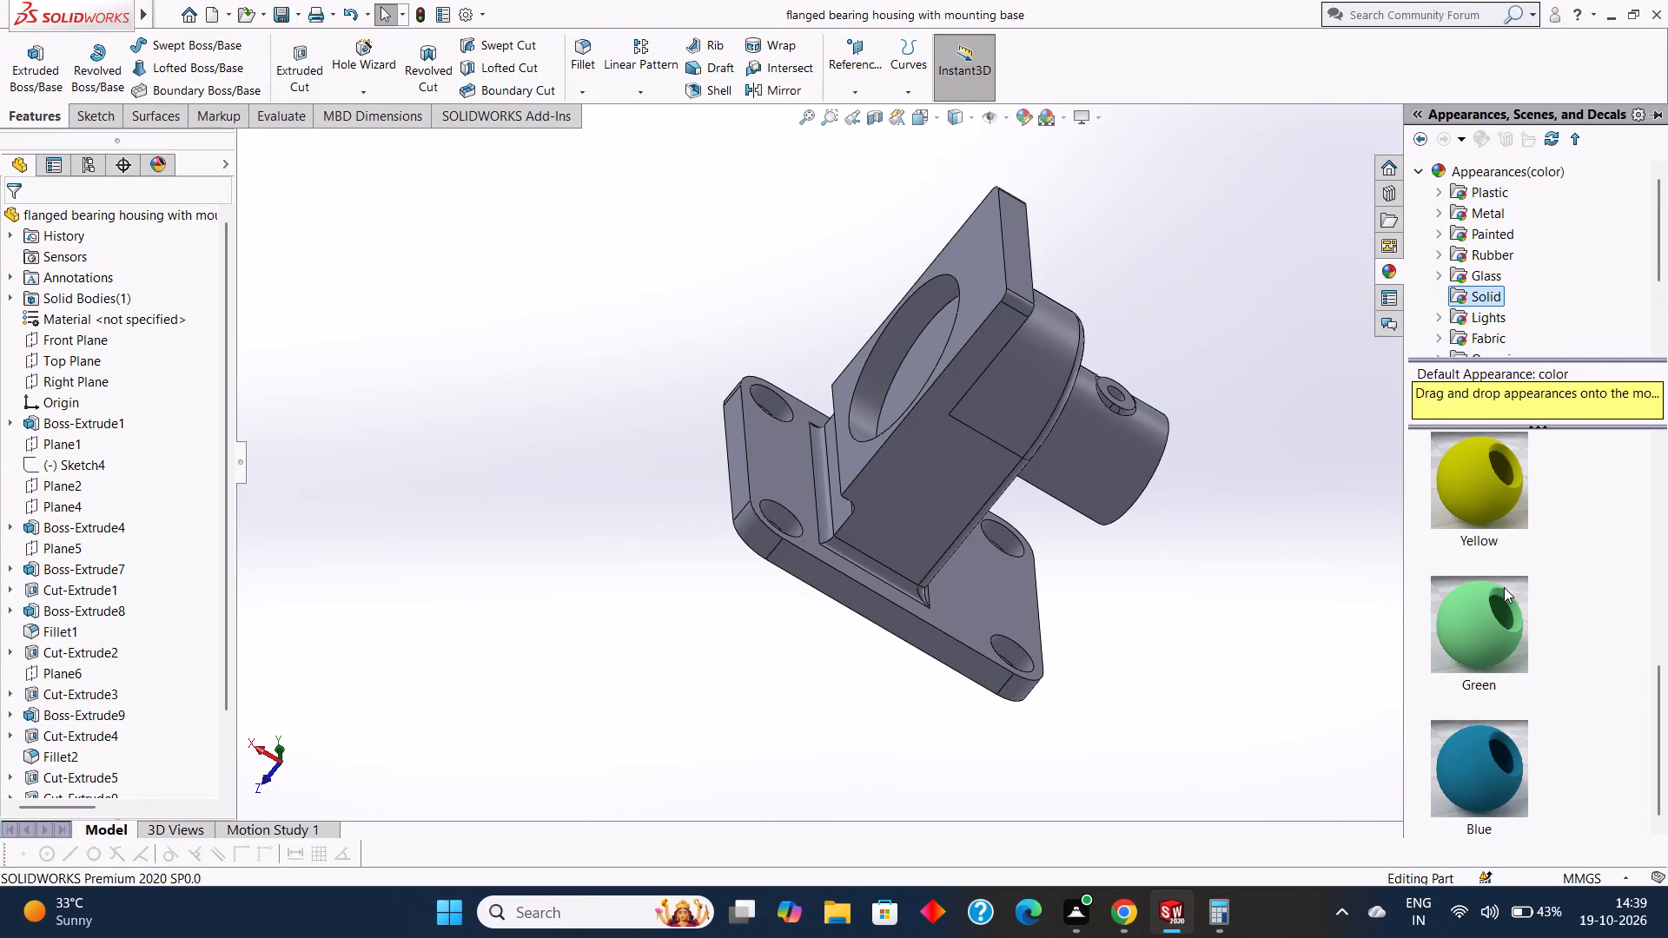
pyautogui.moveTo(1497, 591); pyautogui.dragTo(1029, 347)
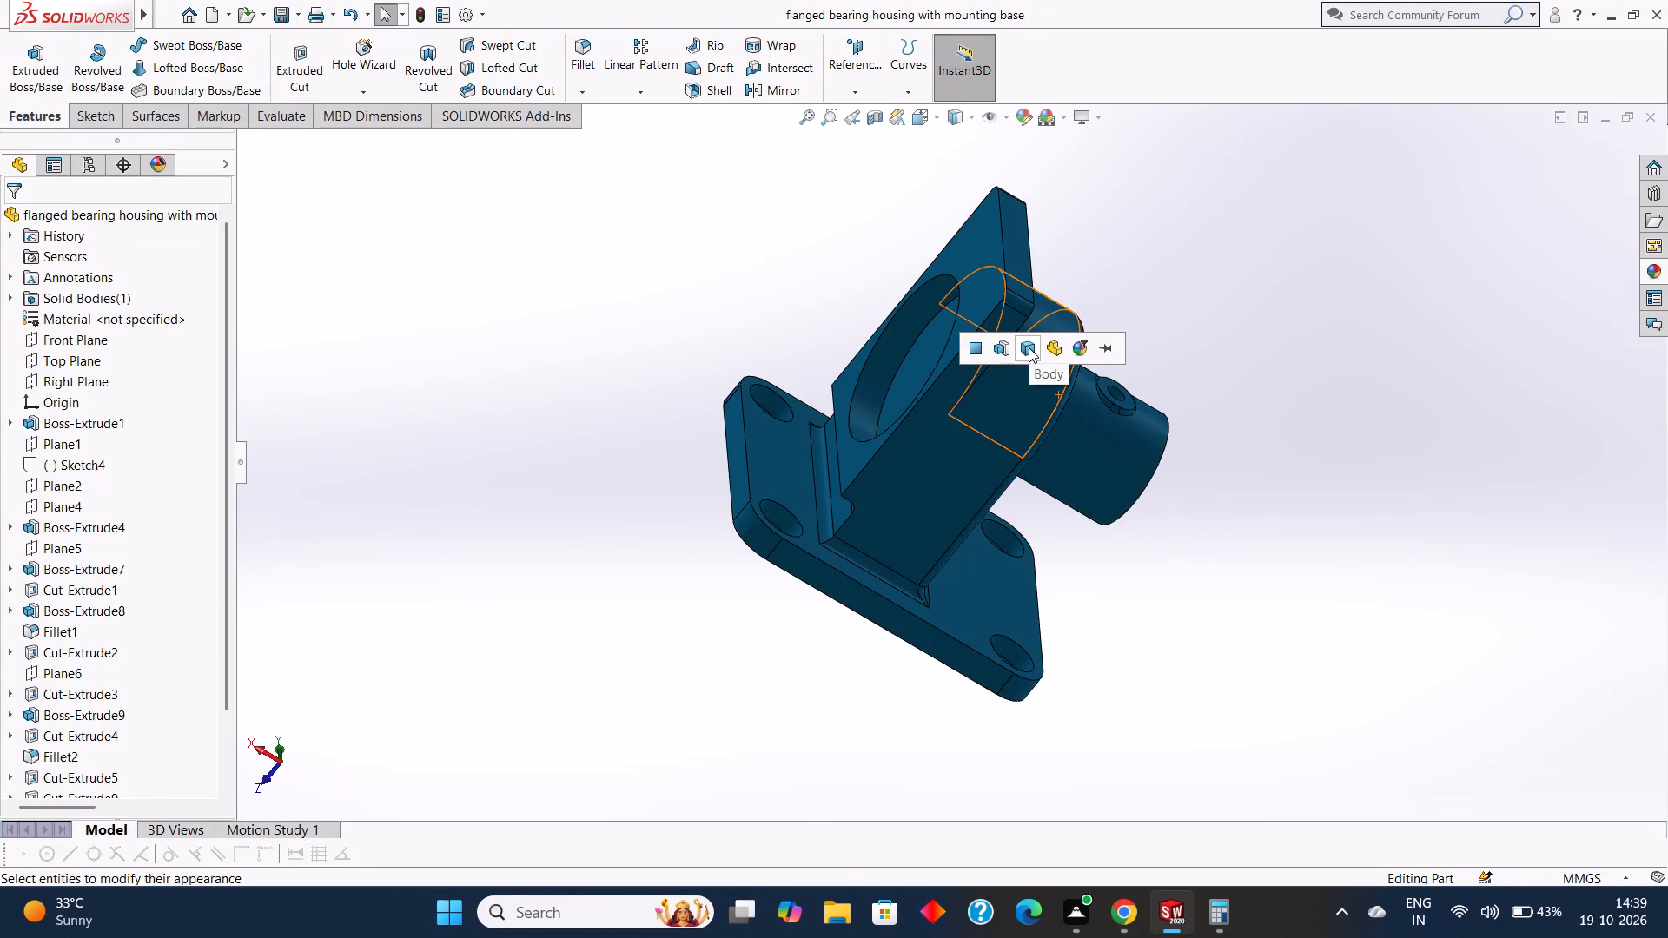
pyautogui.click(1029, 347)
pyautogui.click(1314, 307)
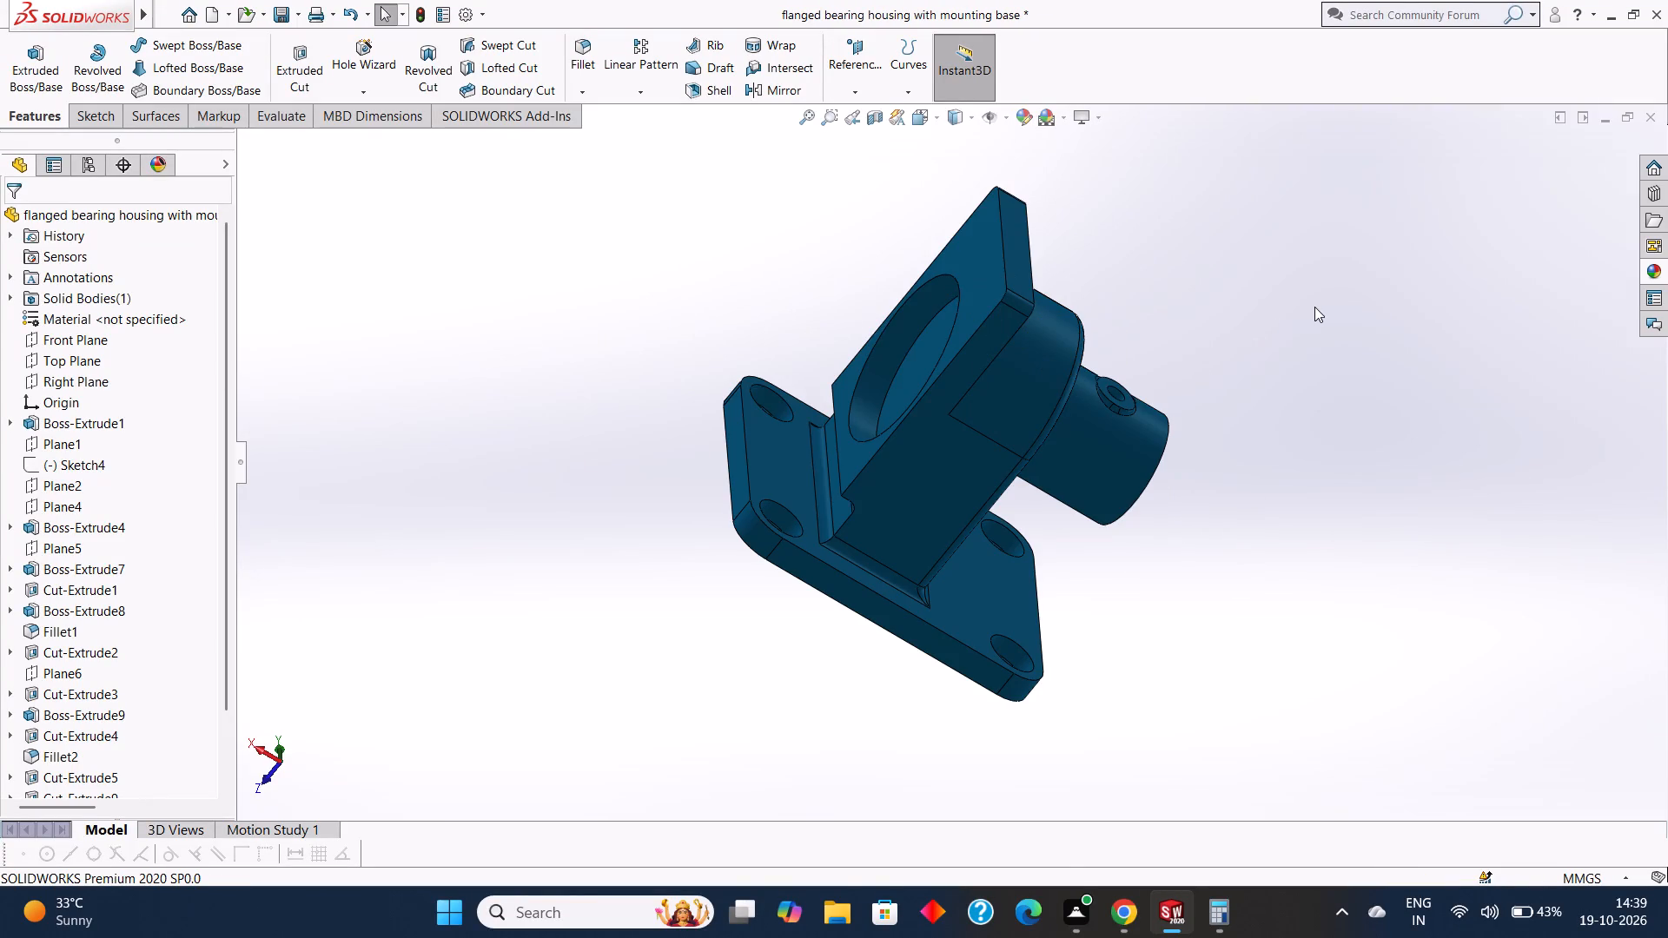
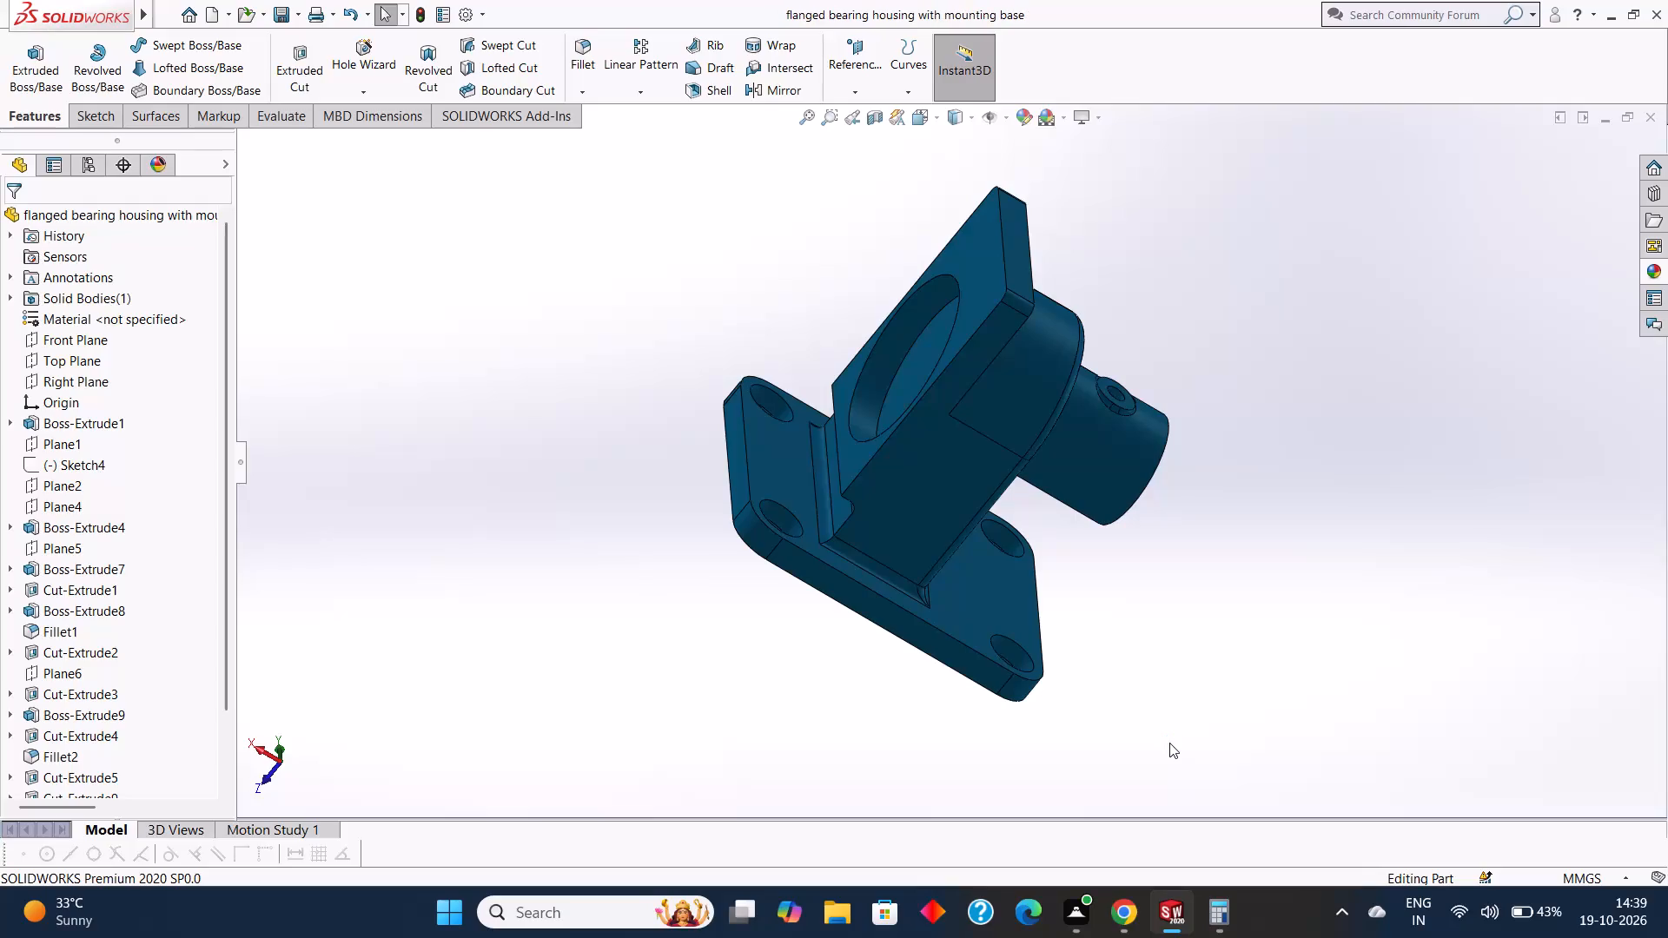
# Save the flanged bearing housing part.
pyautogui.hotkey('ctrl', 's')
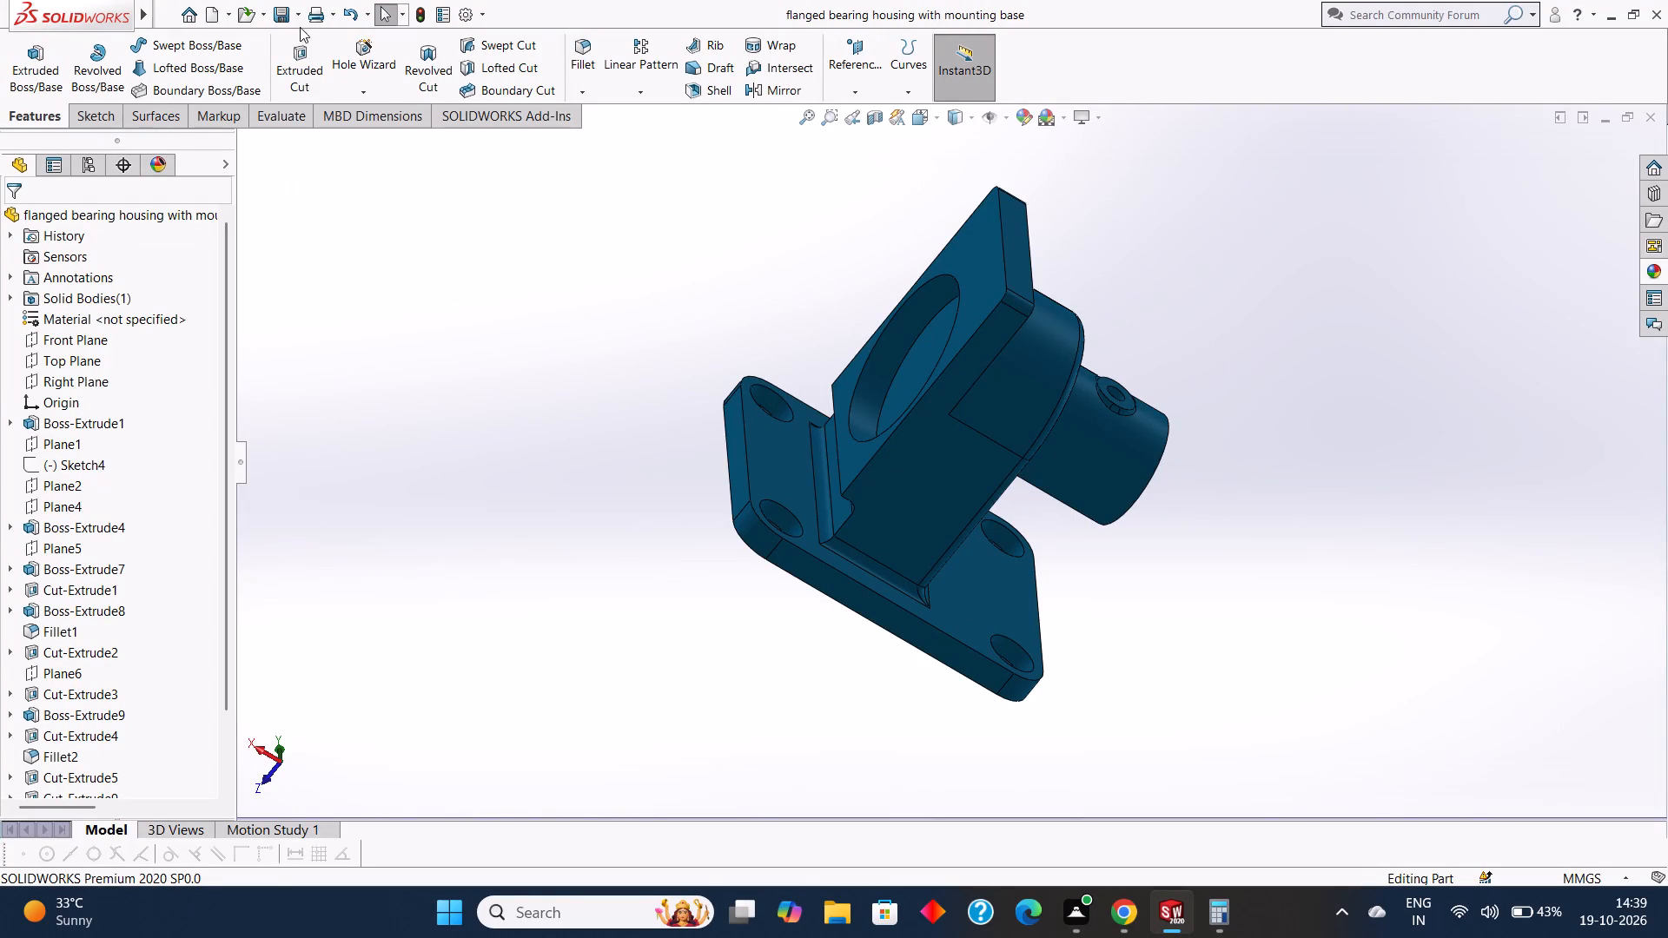
# Save a PDF copy of the part as "flanged bearing housing with mounting base" in the tryfuji folder.
pyautogui.click(296, 10)
pyautogui.click(313, 54)
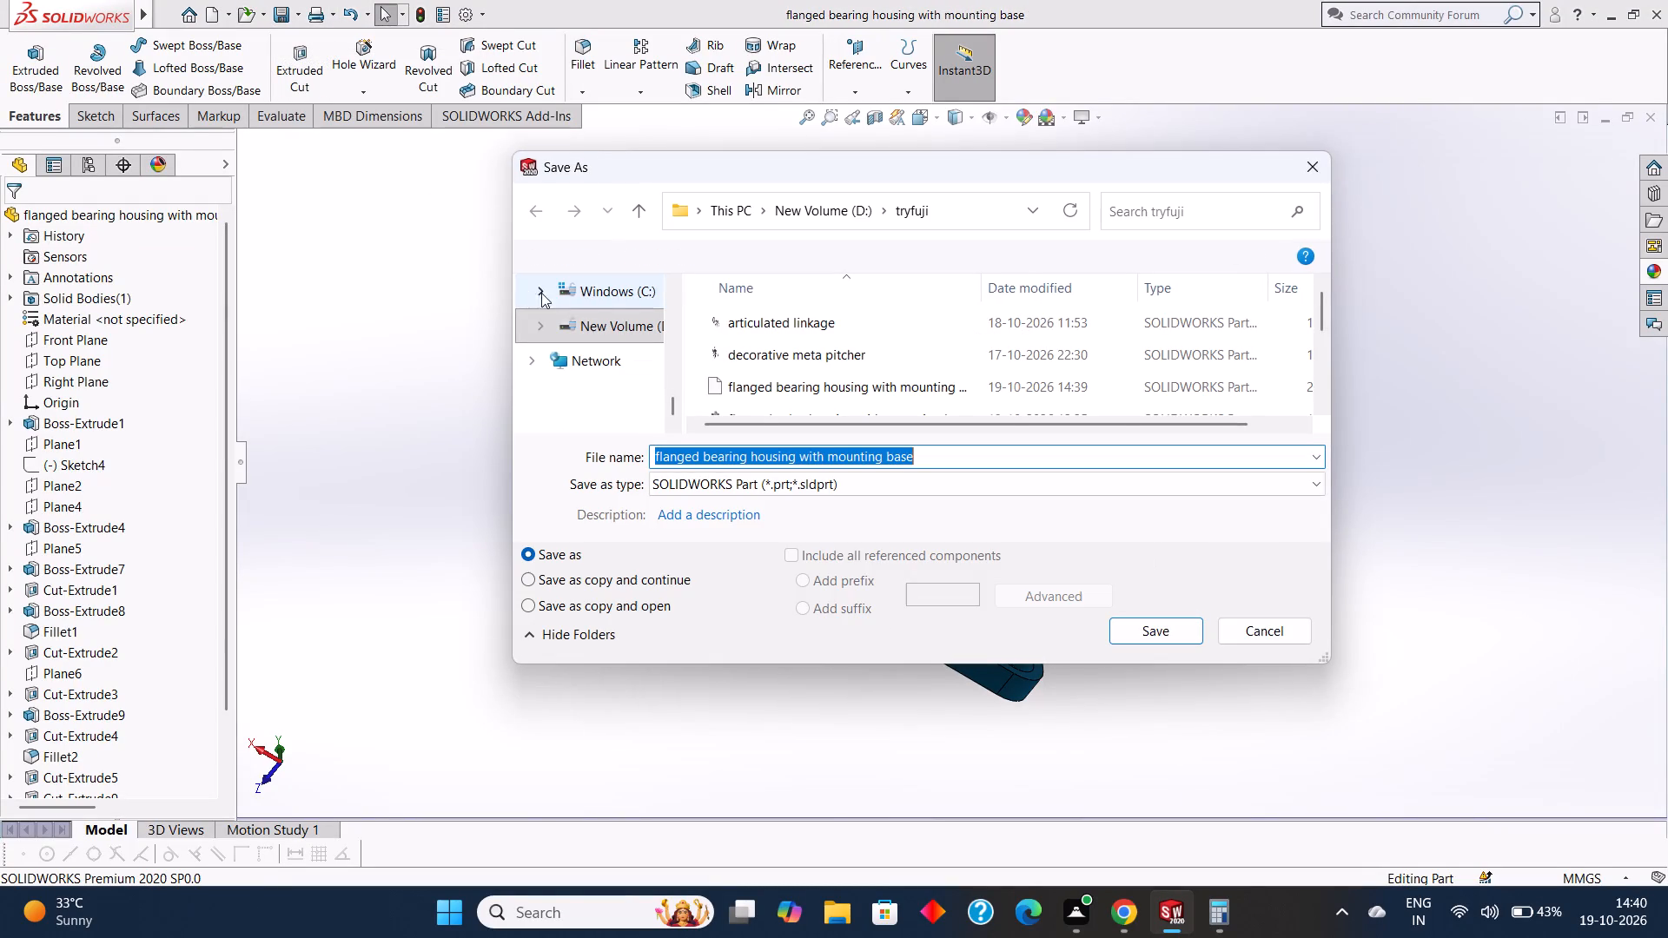
pyautogui.click(858, 486)
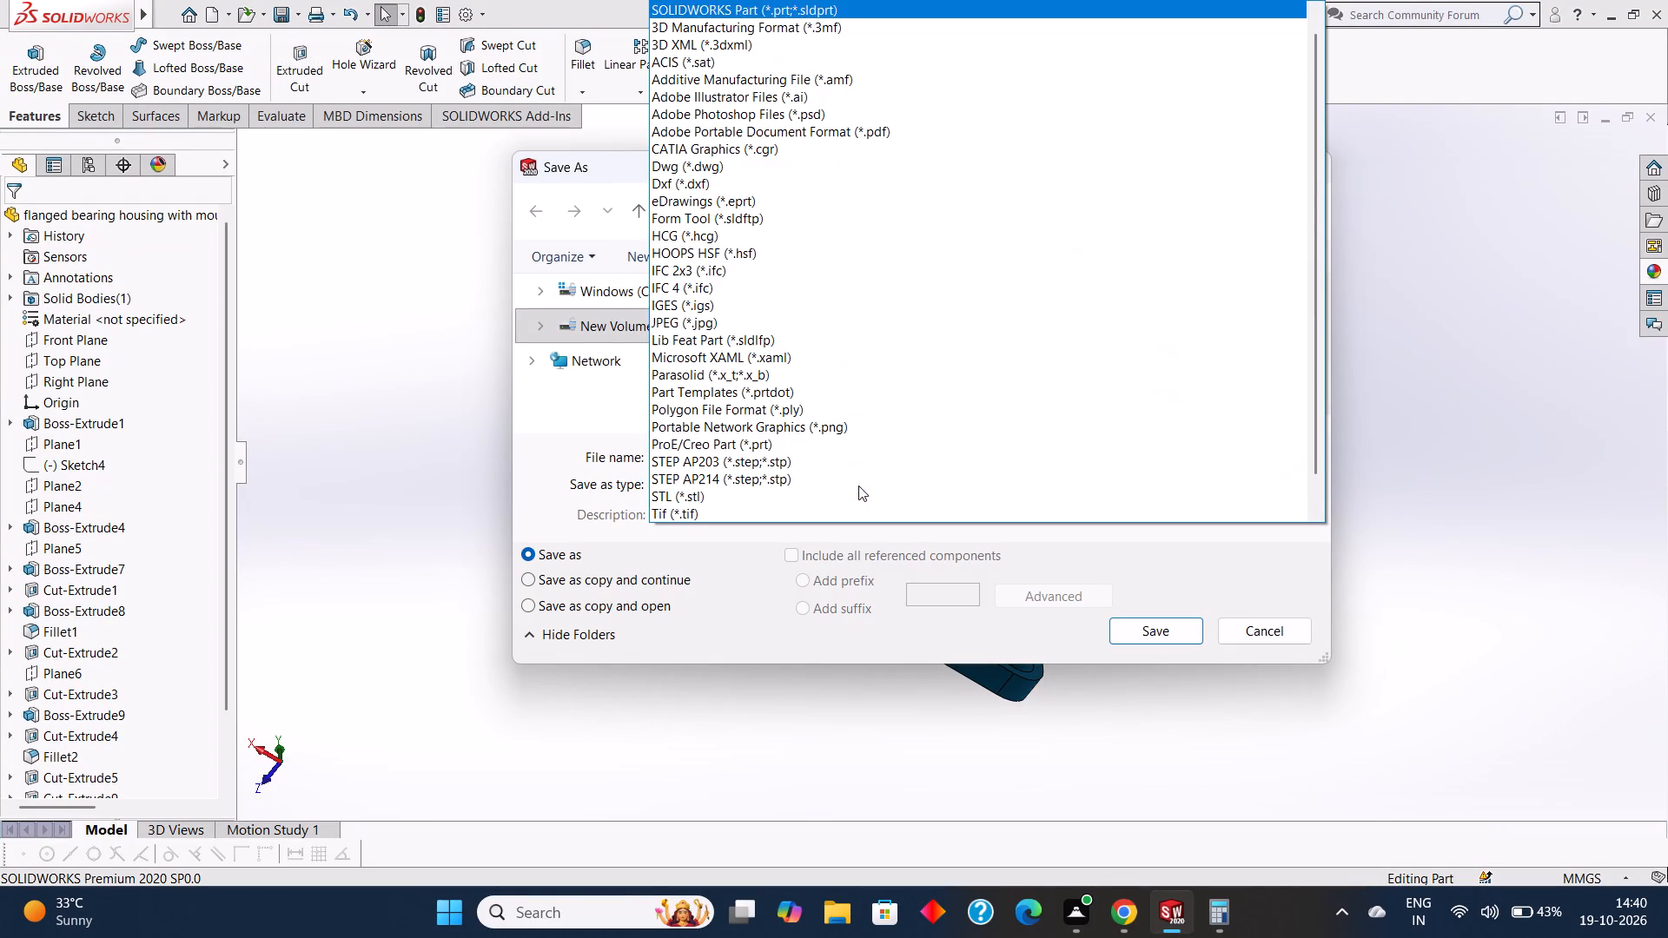
pyautogui.click(826, 135)
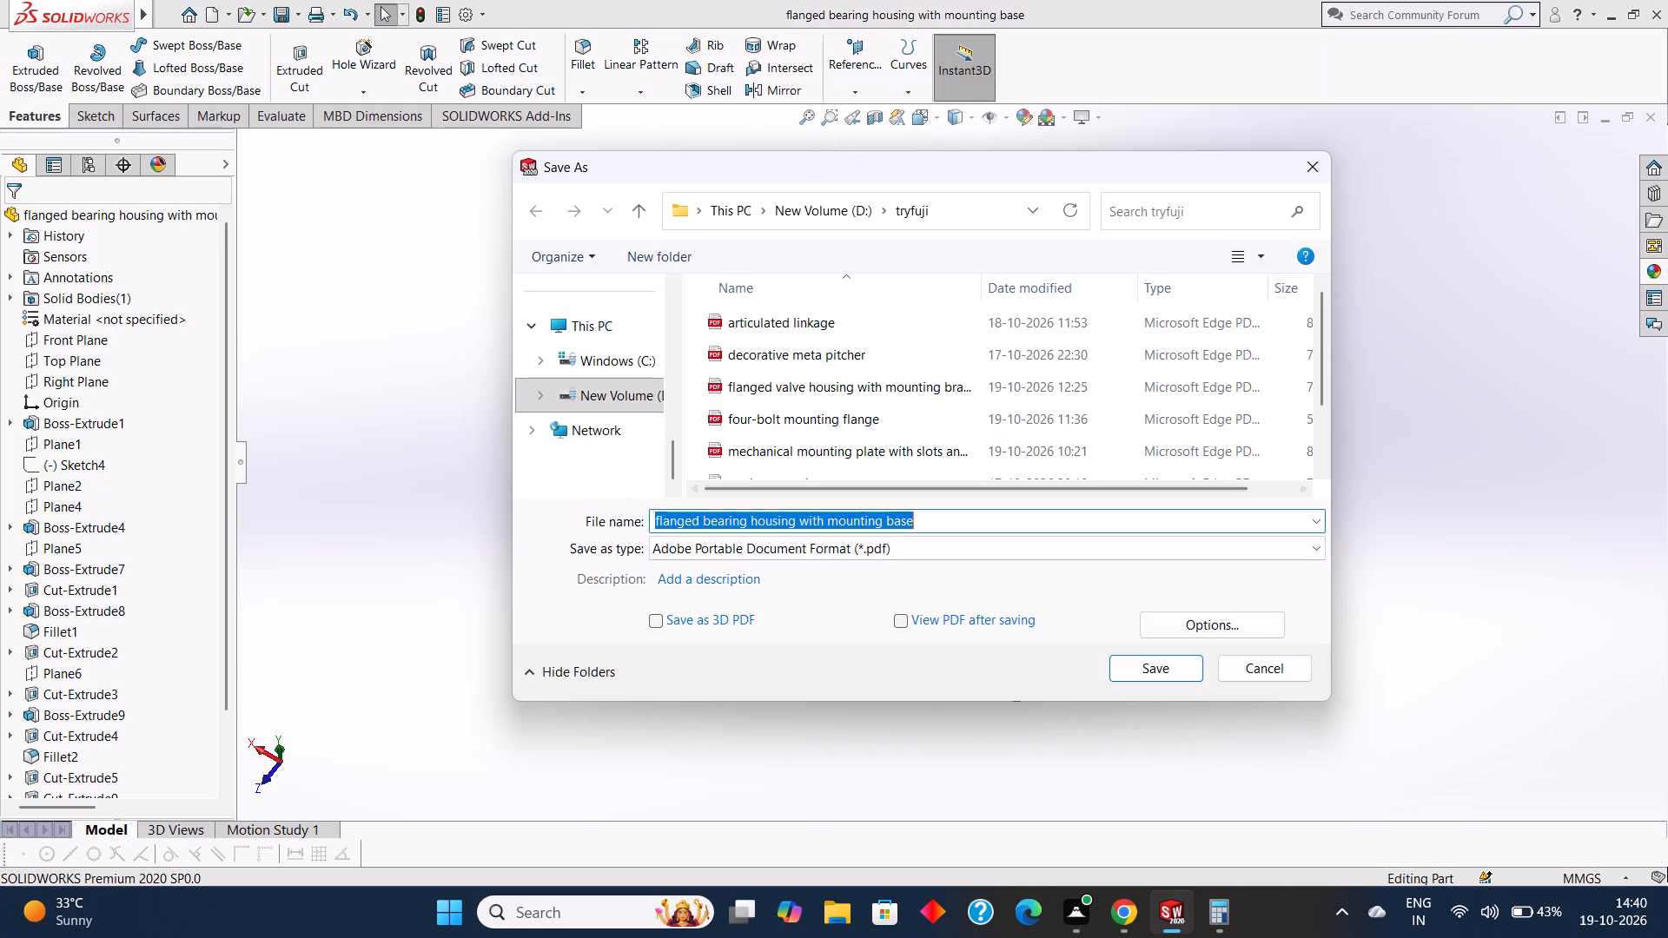
pyautogui.click(932, 525)
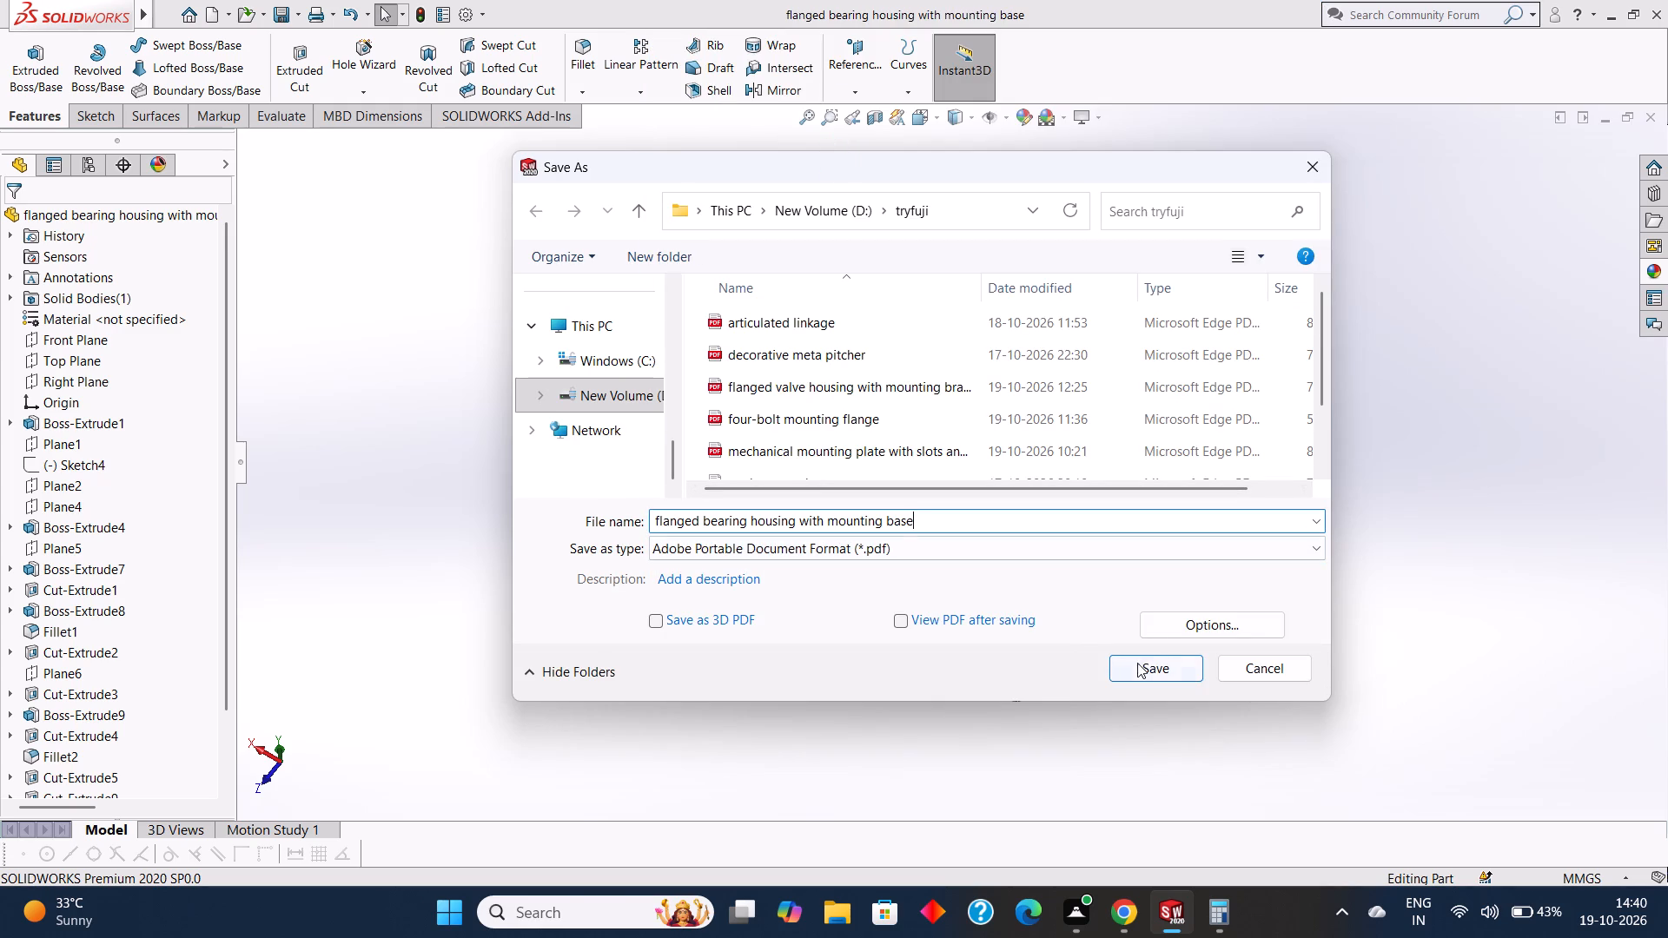
pyautogui.click(1149, 665)
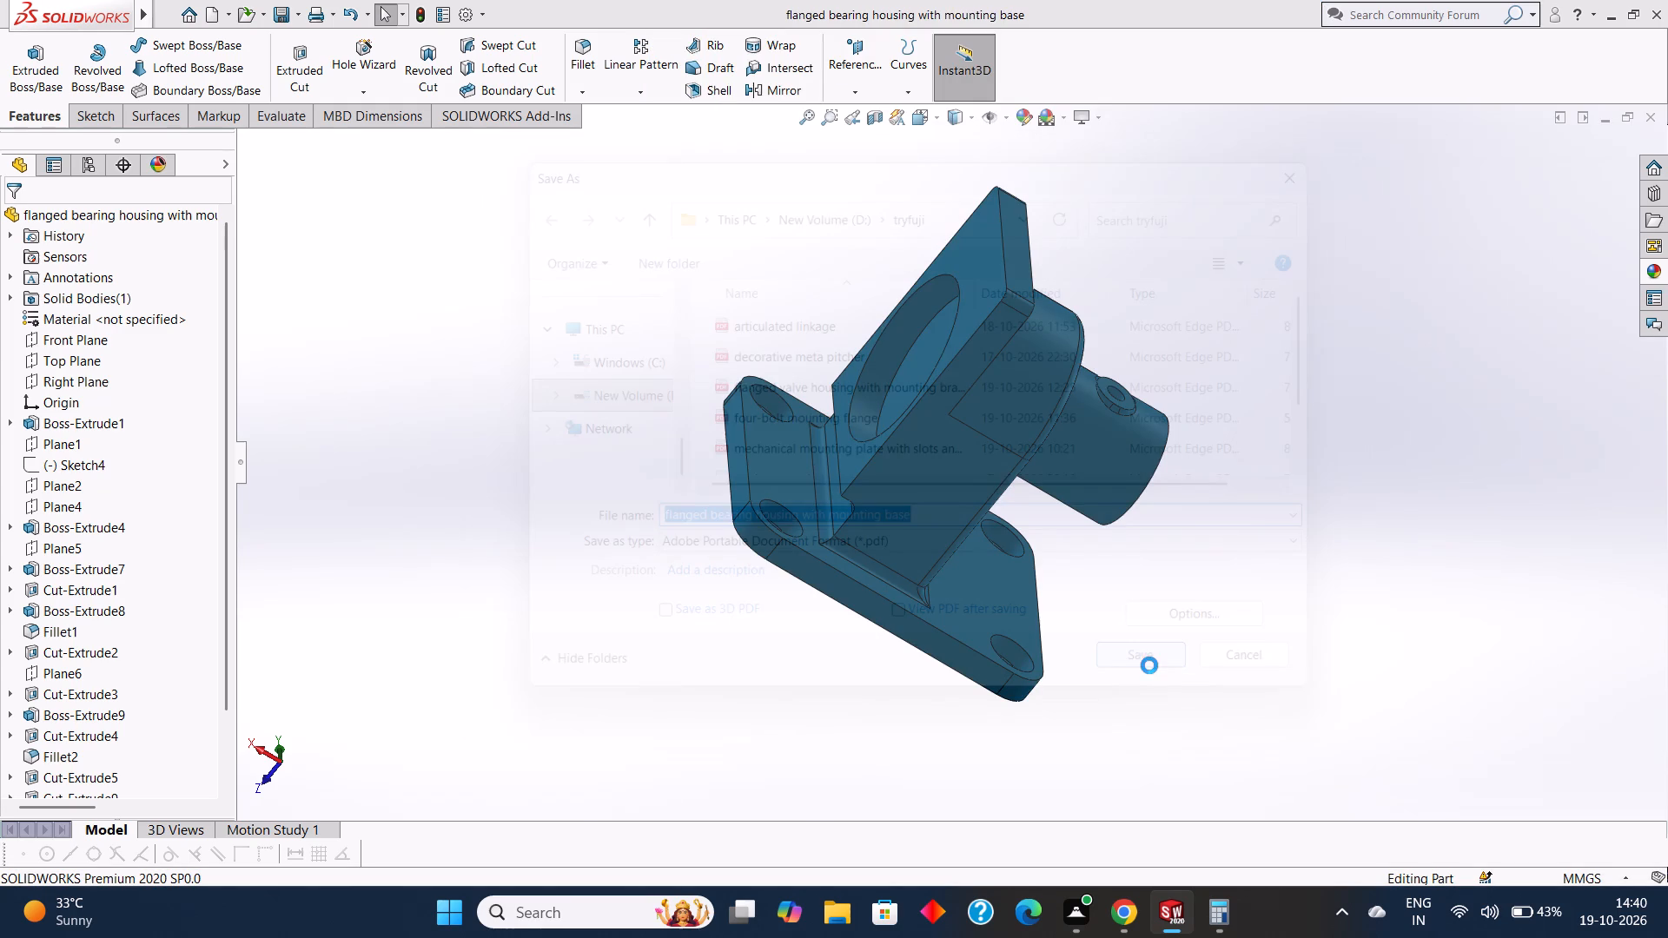